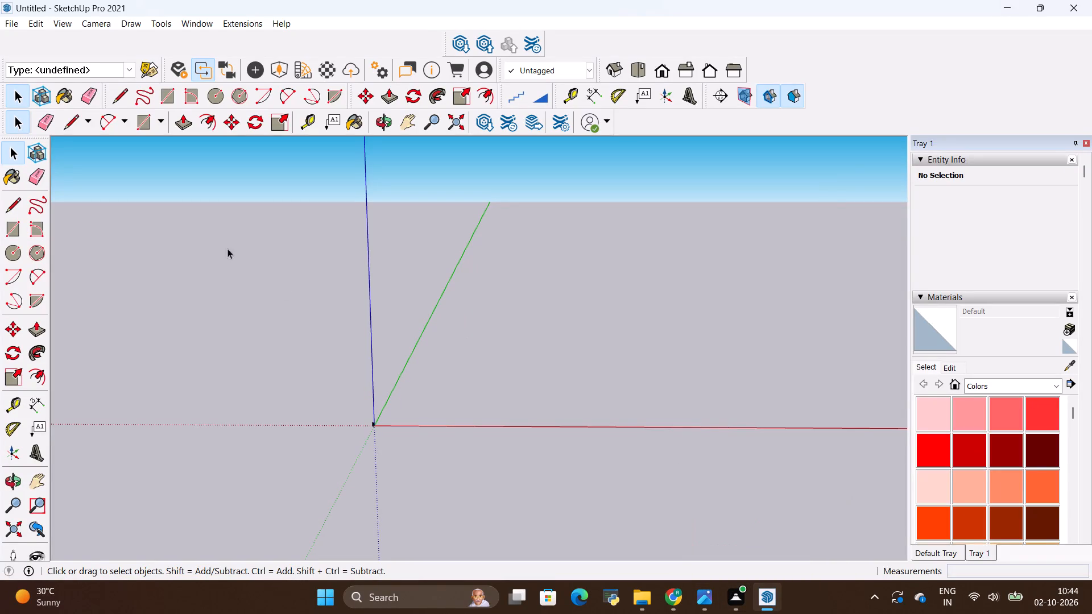
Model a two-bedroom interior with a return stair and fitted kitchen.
Import the 2D HOUSE FLOOR PLAN 08 drawing from the Downloads folder and dismiss the import results.
{"action": "scroll", "coordinate": [413, 312], "scroll_direction": "up", "scroll_amount": 1}
{"action": "left_click", "coordinate": [14, 25]}
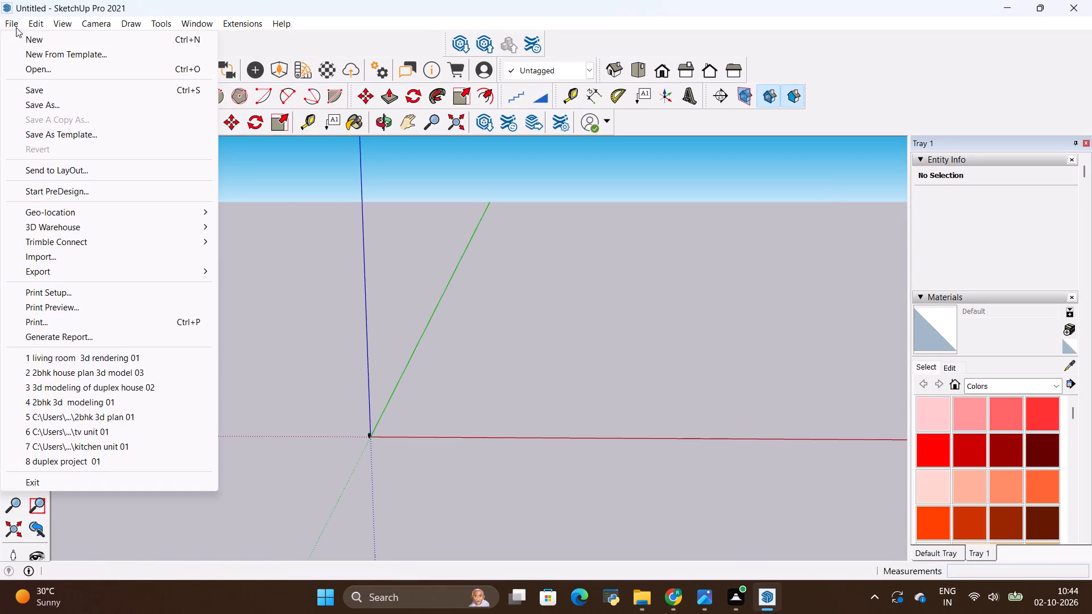
{"action": "left_click", "coordinate": [107, 262]}
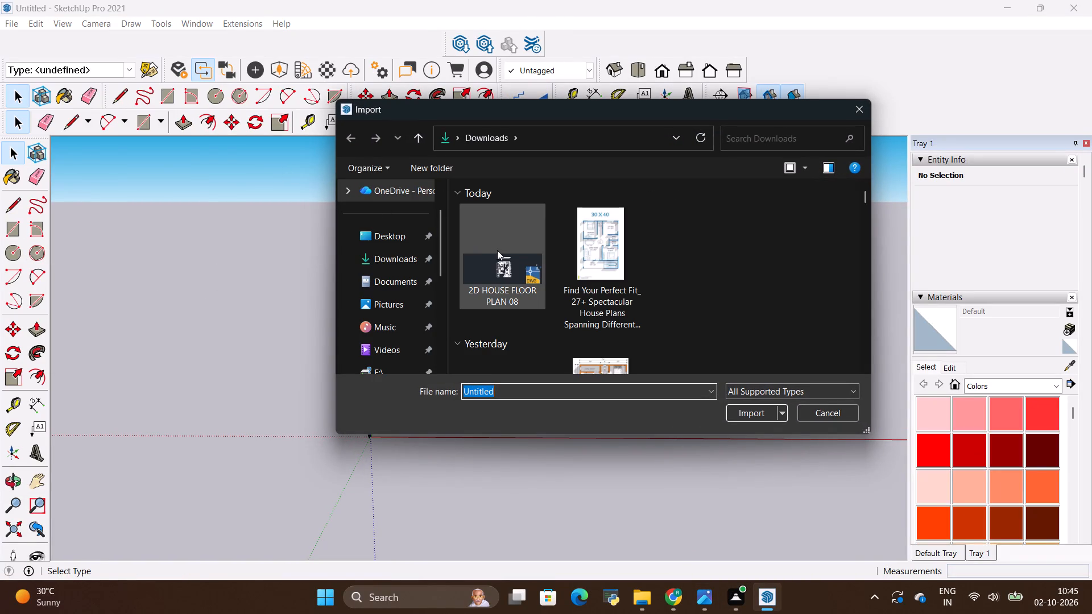
{"action": "left_click", "coordinate": [479, 240]}
{"action": "left_click", "coordinate": [740, 410]}
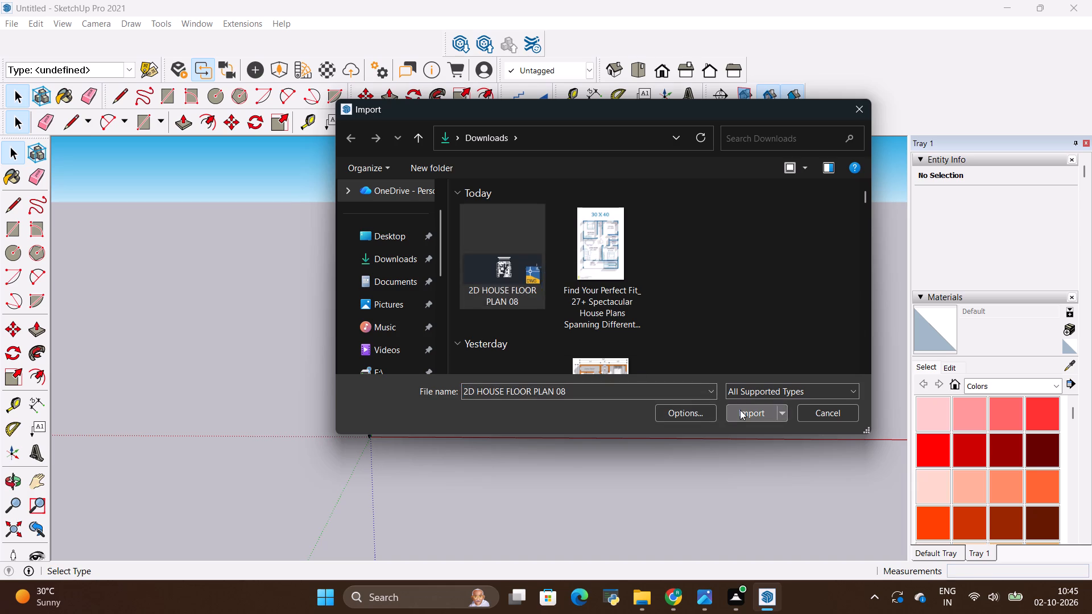
{"action": "scroll", "coordinate": [420, 272], "scroll_direction": "up", "scroll_amount": 2}
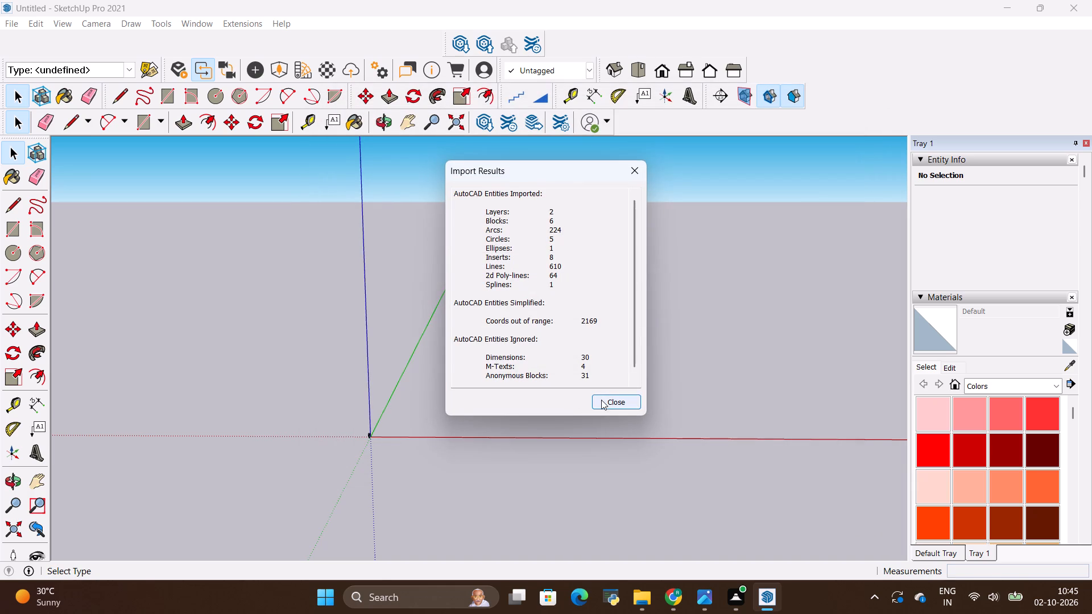
{"action": "left_click", "coordinate": [601, 400]}
Explode the imported floor plan component into separate entities and clear the selection.
{"action": "scroll", "coordinate": [490, 353], "scroll_direction": "down", "scroll_amount": 8}
{"action": "middle_click_drag", "start_coordinate": [416, 330], "coordinate": [415, 331]}
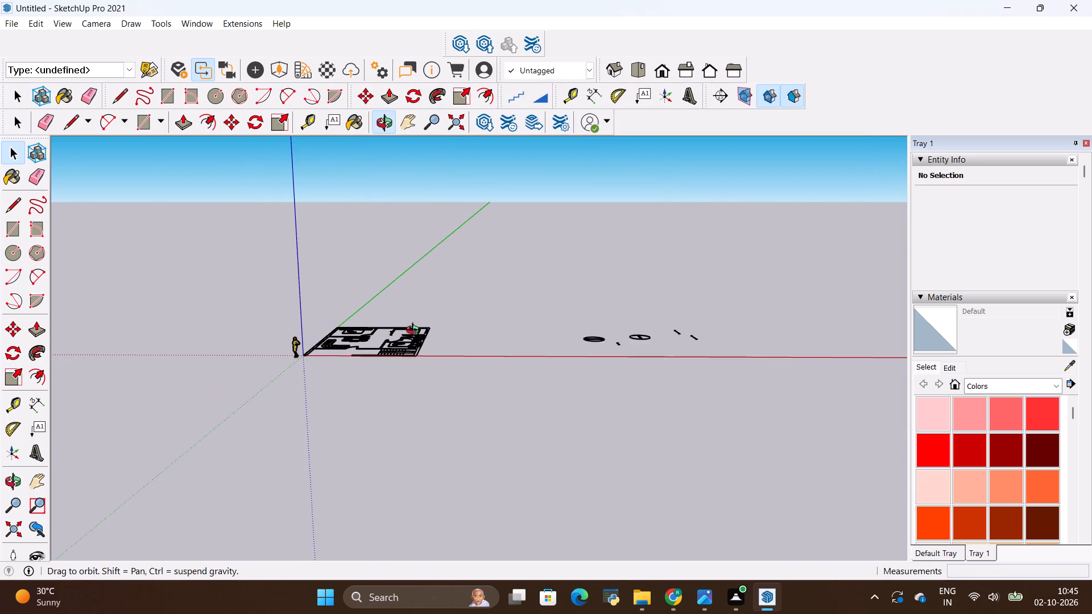
{"action": "middle_click_drag", "start_coordinate": [415, 331], "coordinate": [413, 484]}
{"action": "scroll", "coordinate": [326, 301], "scroll_direction": "up", "scroll_amount": 6}
{"action": "scroll", "coordinate": [464, 303], "scroll_direction": "down", "scroll_amount": 4}
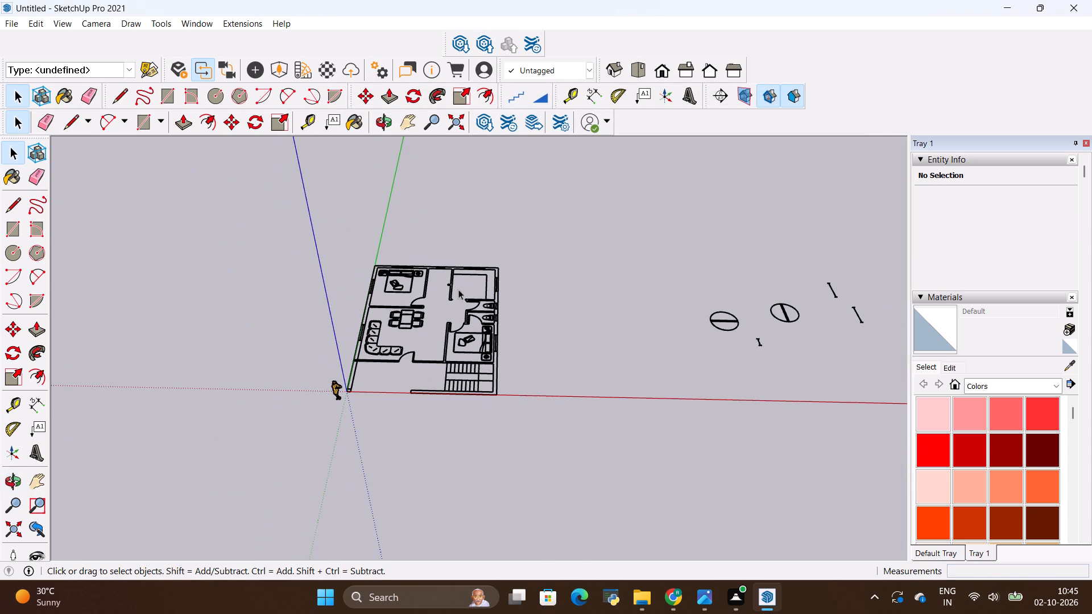
{"action": "middle_click_drag", "start_coordinate": [344, 296], "coordinate": [312, 462]}
{"action": "scroll", "coordinate": [340, 265], "scroll_direction": "up", "scroll_amount": 4}
{"action": "scroll", "coordinate": [424, 232], "scroll_direction": "up", "scroll_amount": 1}
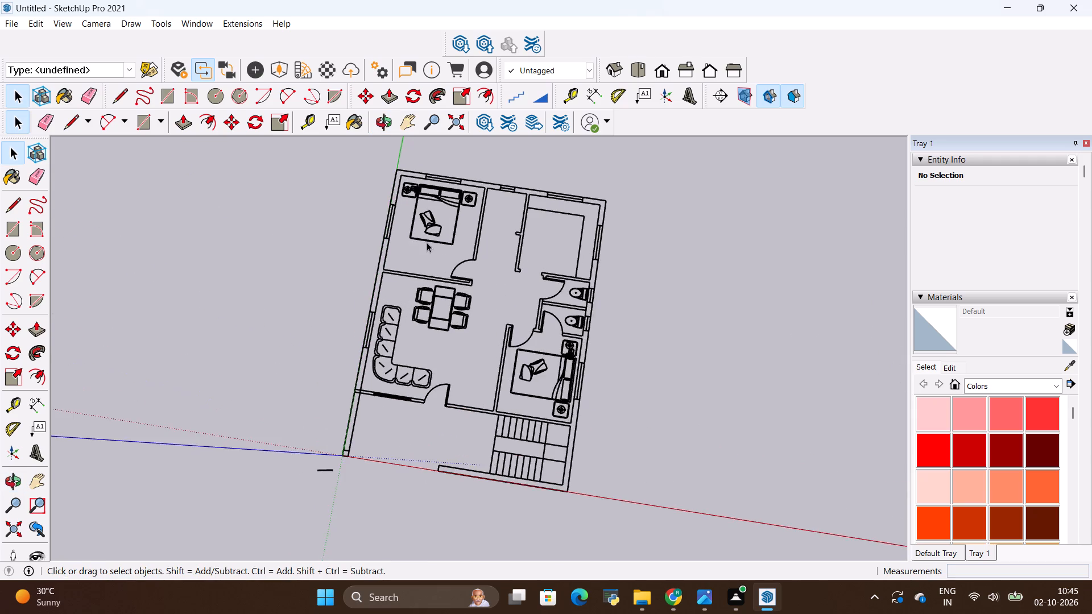
{"action": "scroll", "coordinate": [429, 244], "scroll_direction": "up", "scroll_amount": 6}
{"action": "left_click", "coordinate": [428, 199]}
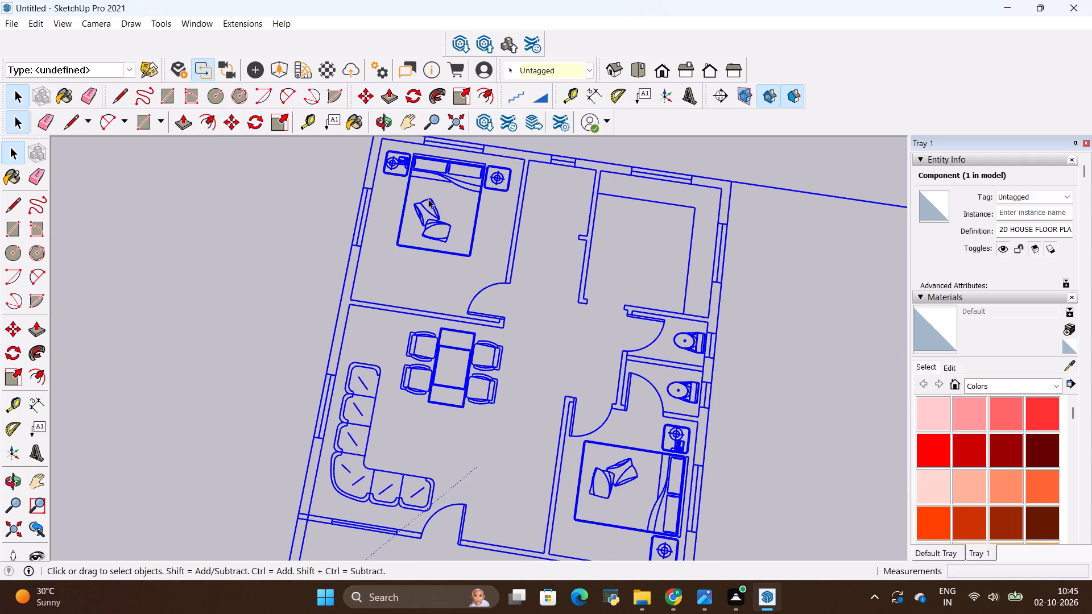
{"action": "right_click", "coordinate": [367, 205]}
{"action": "left_click", "coordinate": [416, 334]}
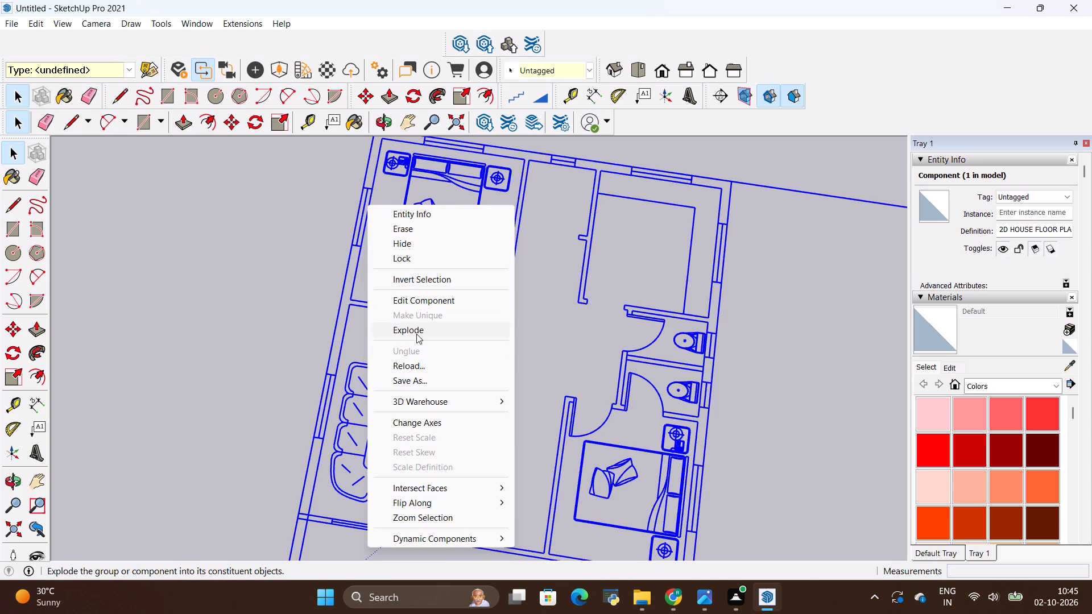
{"action": "key", "text": "space"}
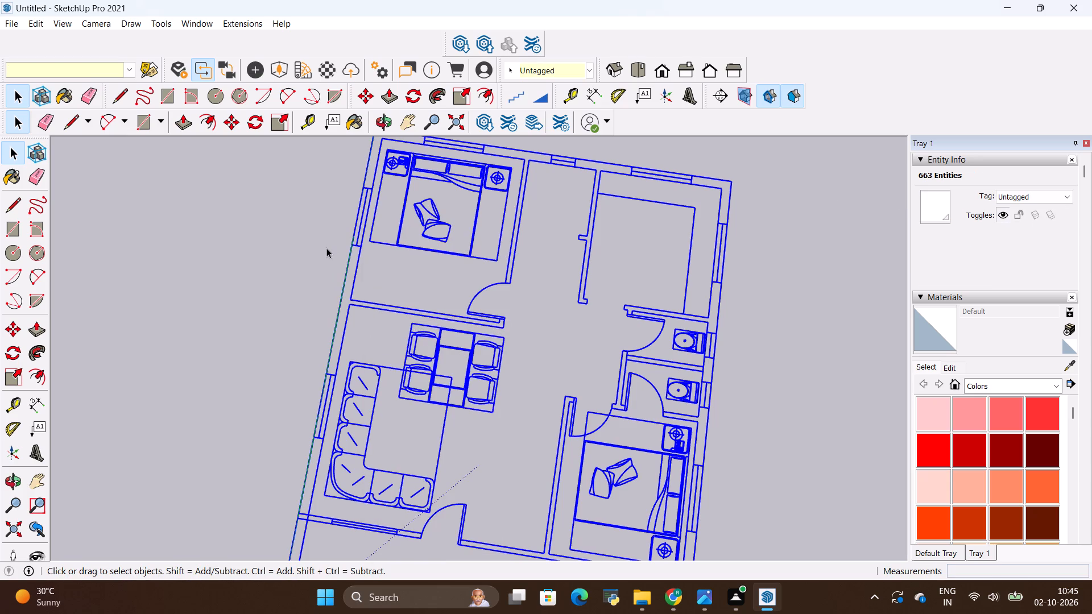
{"action": "left_click", "coordinate": [324, 247]}
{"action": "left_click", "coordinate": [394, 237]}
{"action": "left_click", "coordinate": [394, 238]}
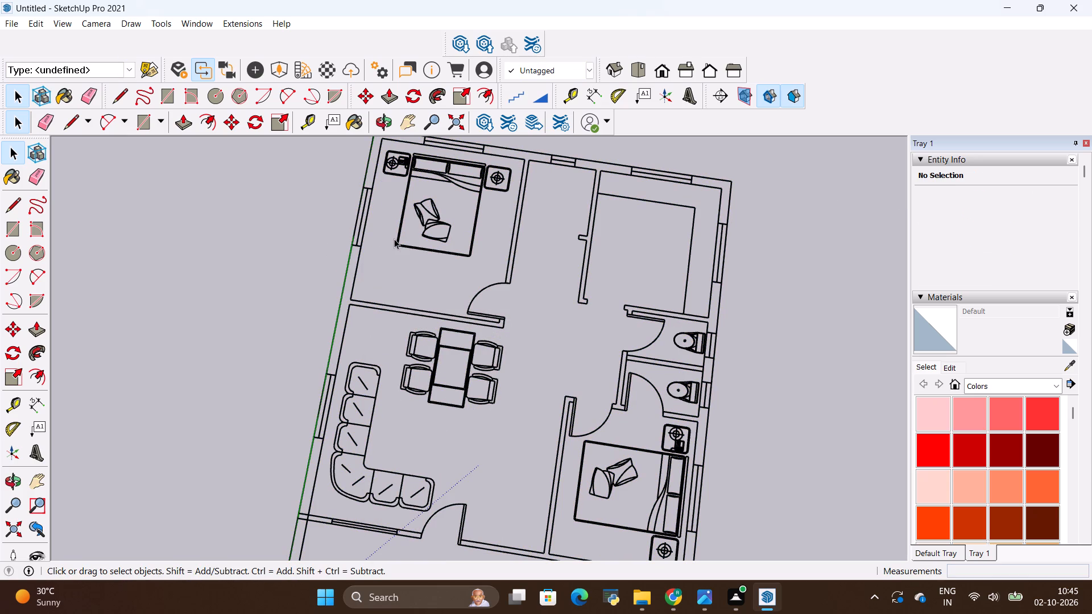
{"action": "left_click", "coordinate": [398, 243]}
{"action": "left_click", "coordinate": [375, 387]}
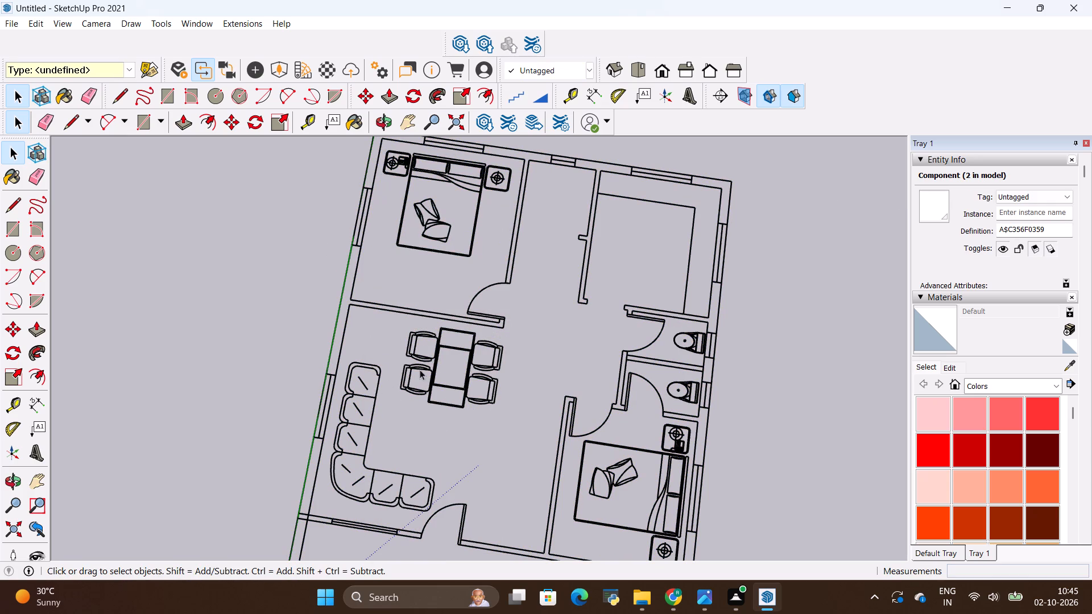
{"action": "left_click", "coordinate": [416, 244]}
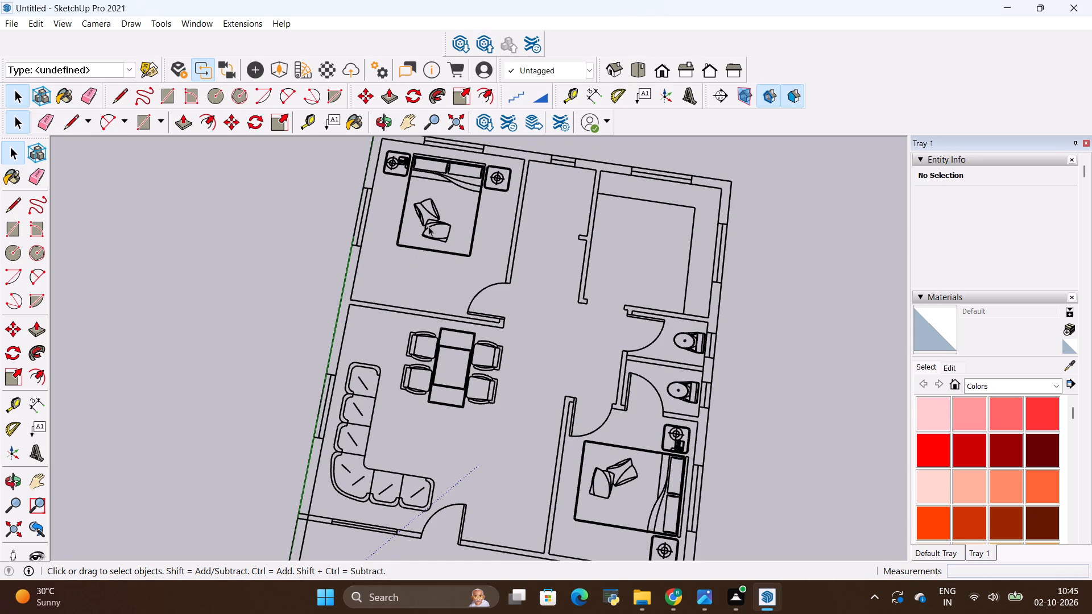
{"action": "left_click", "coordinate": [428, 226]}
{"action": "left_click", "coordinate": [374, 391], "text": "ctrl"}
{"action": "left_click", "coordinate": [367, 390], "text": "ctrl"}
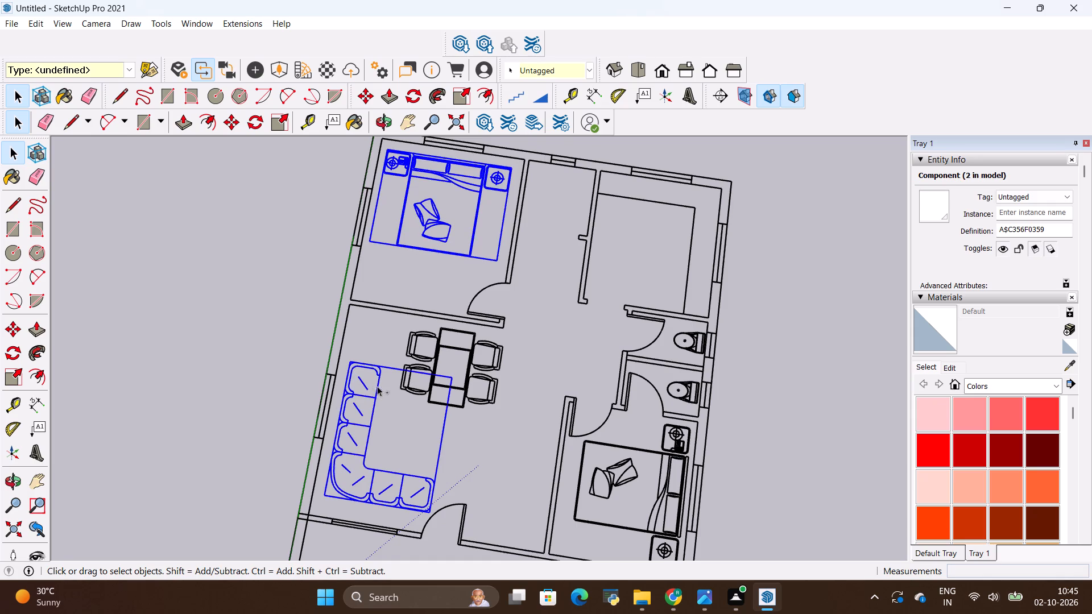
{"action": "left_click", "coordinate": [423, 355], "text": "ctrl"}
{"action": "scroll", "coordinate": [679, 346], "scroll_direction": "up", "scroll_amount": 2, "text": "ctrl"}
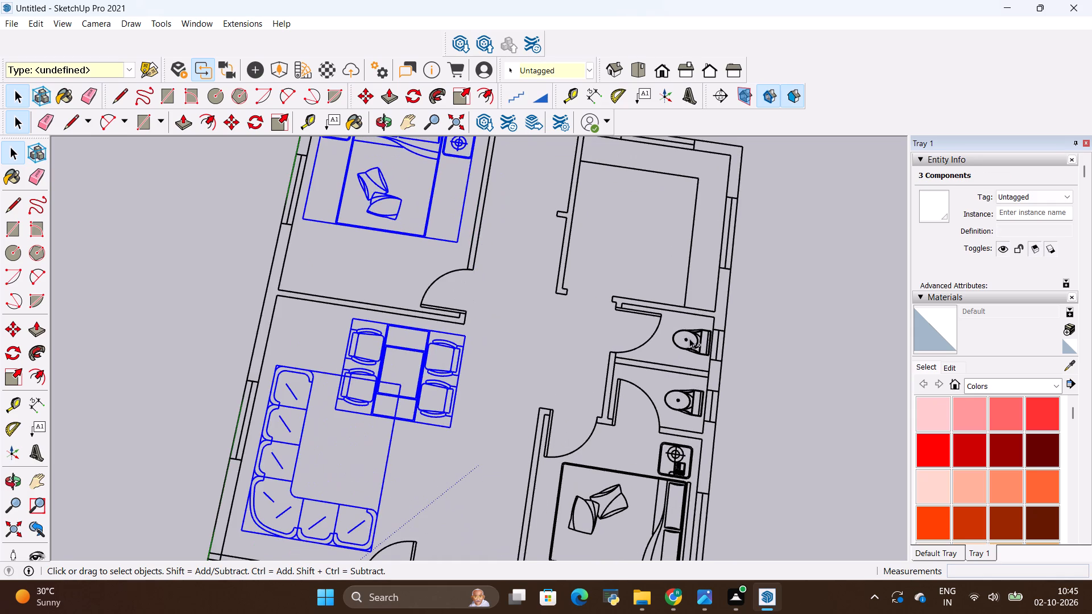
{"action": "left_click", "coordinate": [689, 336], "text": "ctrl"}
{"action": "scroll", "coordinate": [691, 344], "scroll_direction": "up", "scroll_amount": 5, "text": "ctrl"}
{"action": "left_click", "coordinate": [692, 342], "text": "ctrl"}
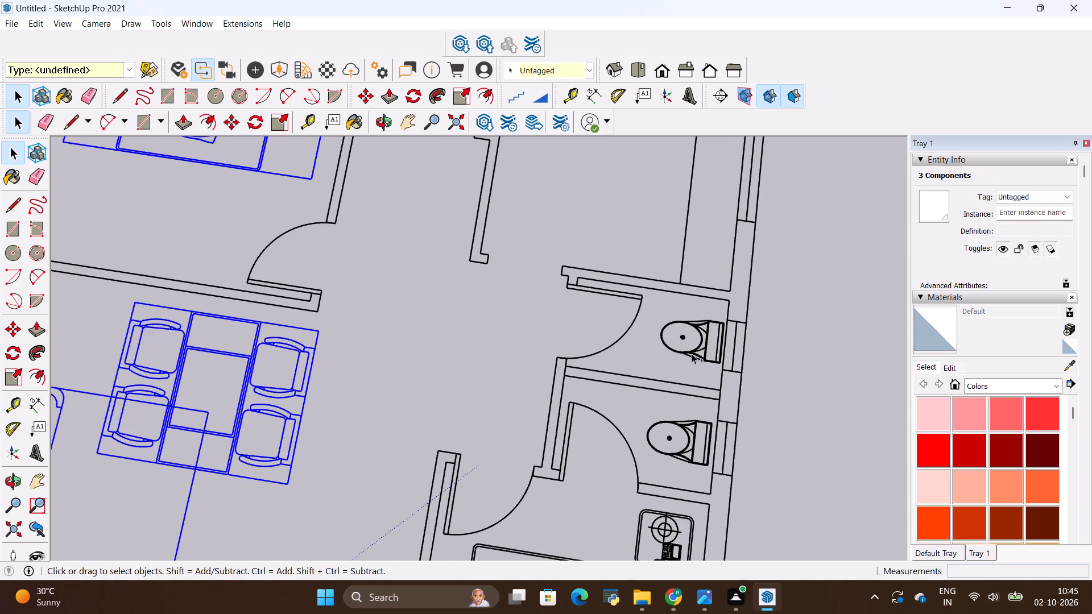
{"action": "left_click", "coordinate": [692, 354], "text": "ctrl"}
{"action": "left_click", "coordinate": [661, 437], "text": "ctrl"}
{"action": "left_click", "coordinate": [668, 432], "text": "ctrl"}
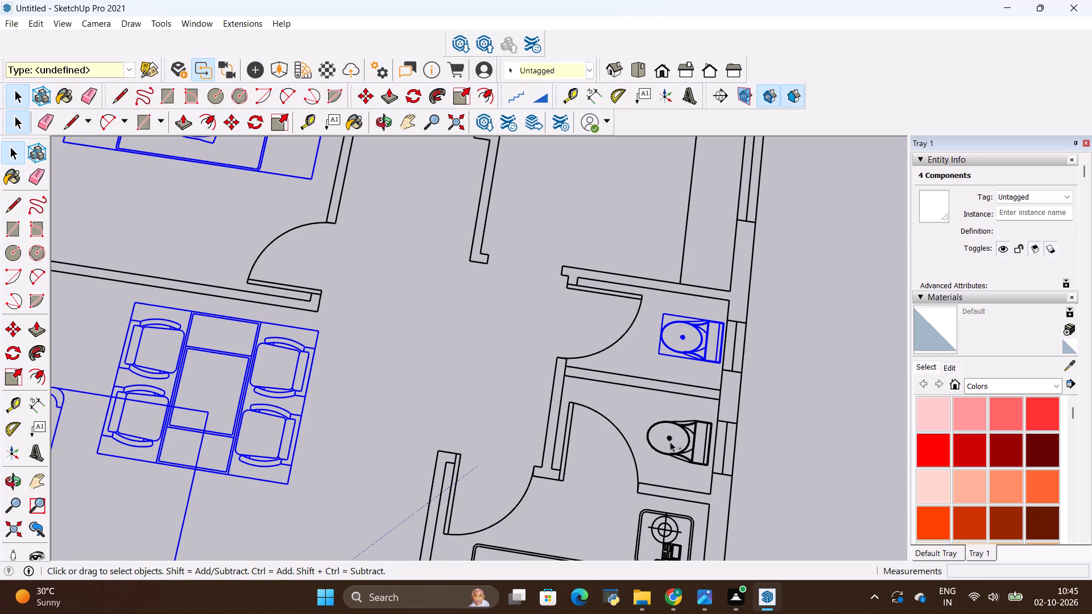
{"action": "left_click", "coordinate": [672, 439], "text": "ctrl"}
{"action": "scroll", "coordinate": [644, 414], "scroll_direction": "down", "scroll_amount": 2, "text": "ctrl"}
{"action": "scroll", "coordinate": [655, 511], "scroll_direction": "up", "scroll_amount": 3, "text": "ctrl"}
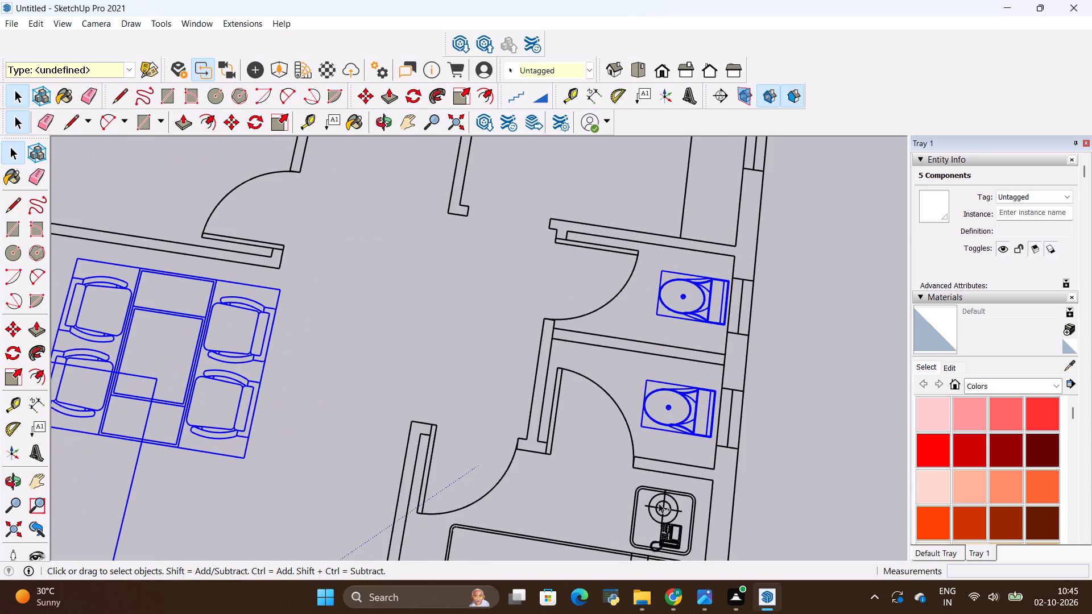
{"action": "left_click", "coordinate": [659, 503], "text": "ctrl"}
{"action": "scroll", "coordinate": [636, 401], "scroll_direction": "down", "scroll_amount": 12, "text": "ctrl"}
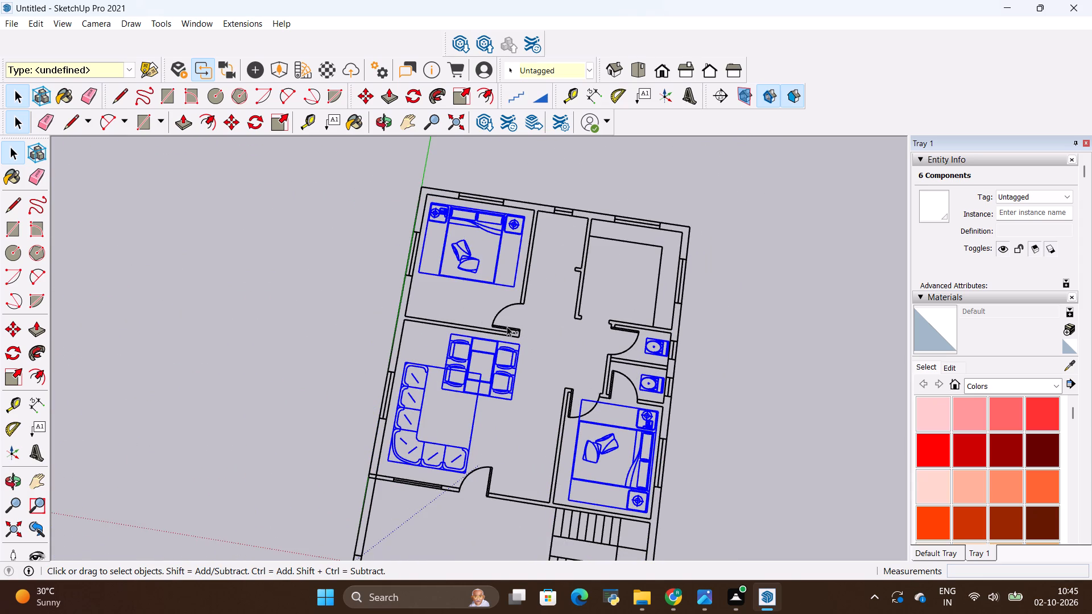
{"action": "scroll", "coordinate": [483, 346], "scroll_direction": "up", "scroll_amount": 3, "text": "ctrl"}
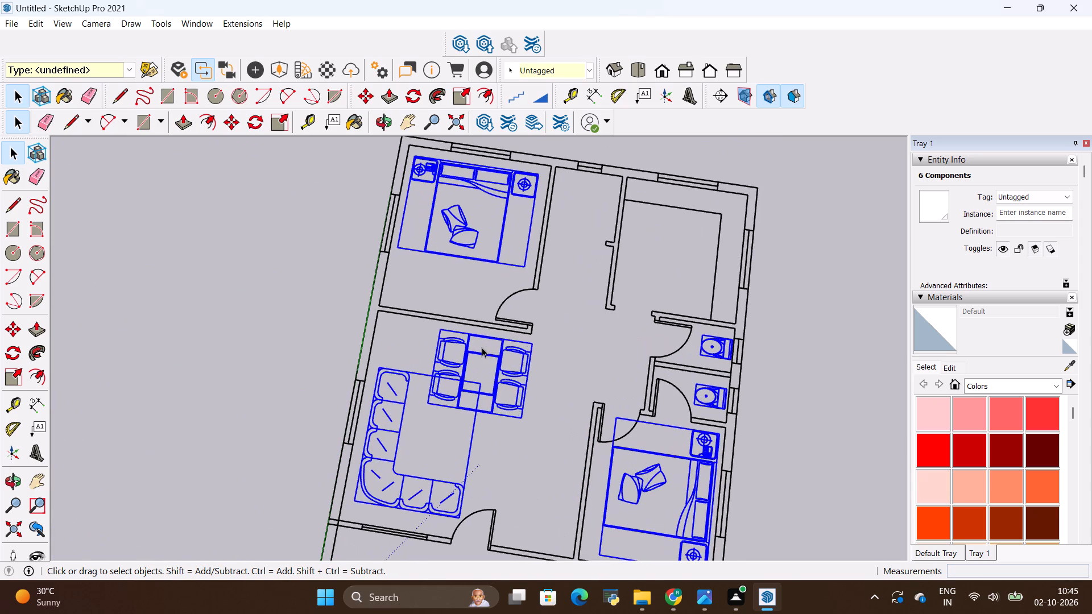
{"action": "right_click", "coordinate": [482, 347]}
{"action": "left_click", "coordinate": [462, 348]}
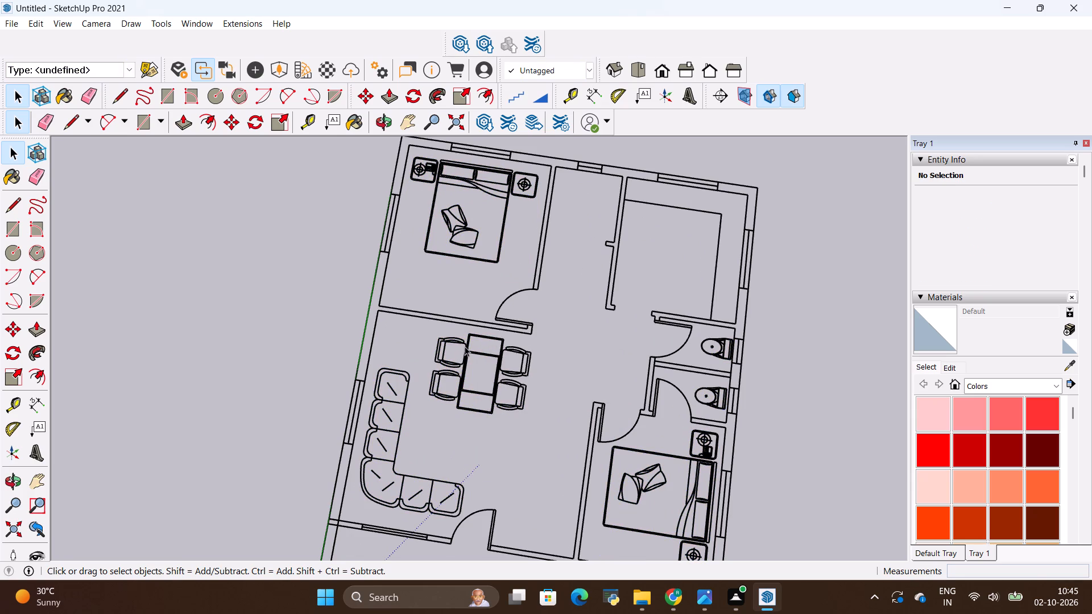
Erase the furniture and fixture components from the plan: dining set, sofa, both beds and both toilets.
{"action": "left_click", "coordinate": [466, 346]}
{"action": "left_click", "coordinate": [394, 421], "text": "ctrl"}
{"action": "left_click", "coordinate": [394, 427], "text": "ctrl"}
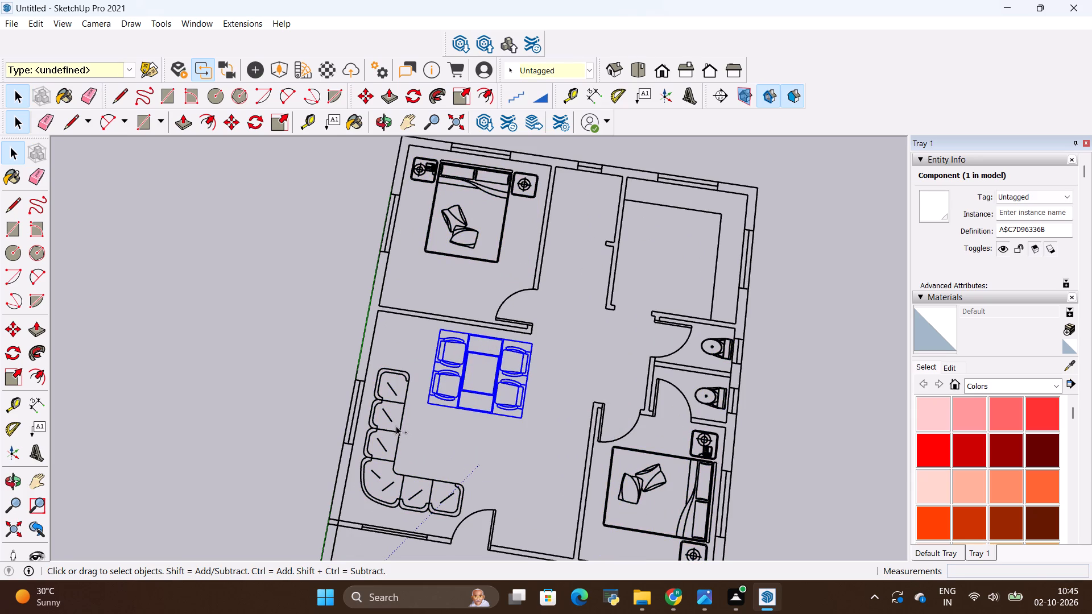
{"action": "left_click", "coordinate": [402, 413], "text": "ctrl"}
{"action": "left_click", "coordinate": [478, 173], "text": "ctrl"}
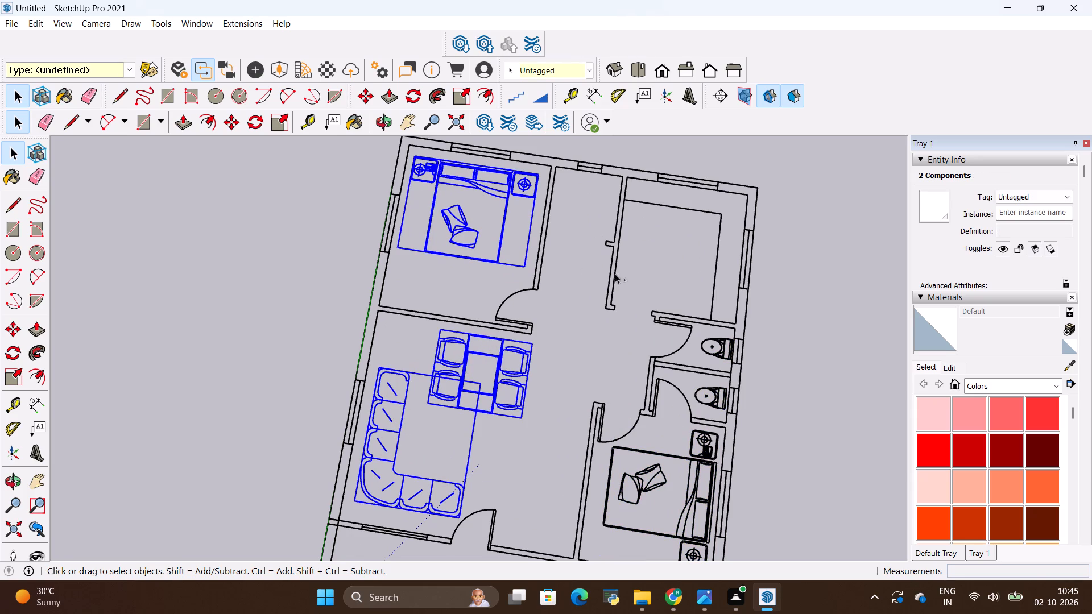
{"action": "left_click", "coordinate": [726, 354], "text": "ctrl"}
{"action": "left_click", "coordinate": [714, 396], "text": "ctrl"}
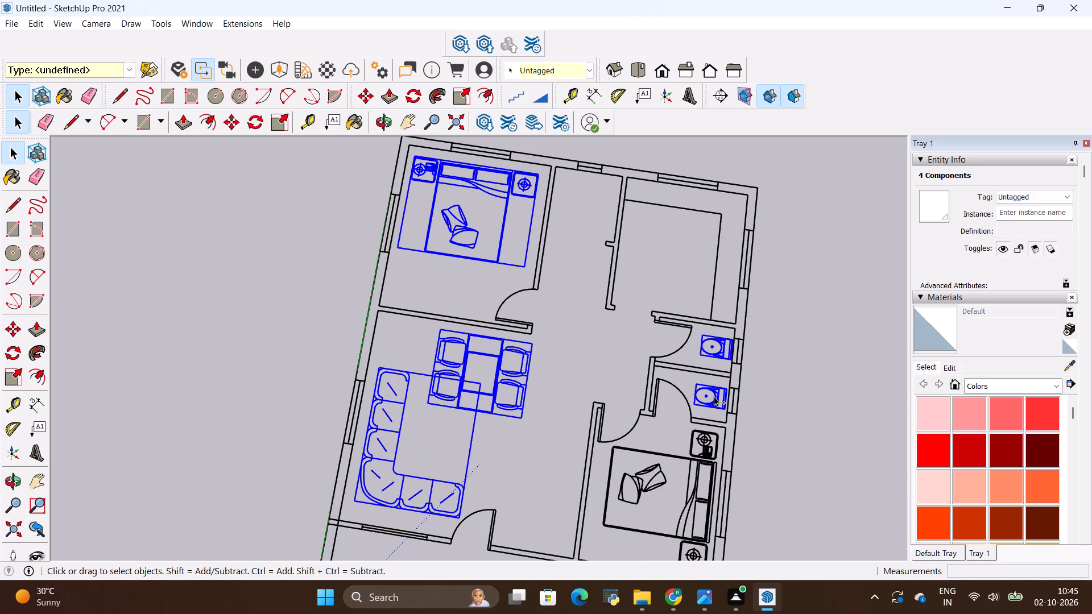
{"action": "left_click", "coordinate": [651, 485], "text": "ctrl"}
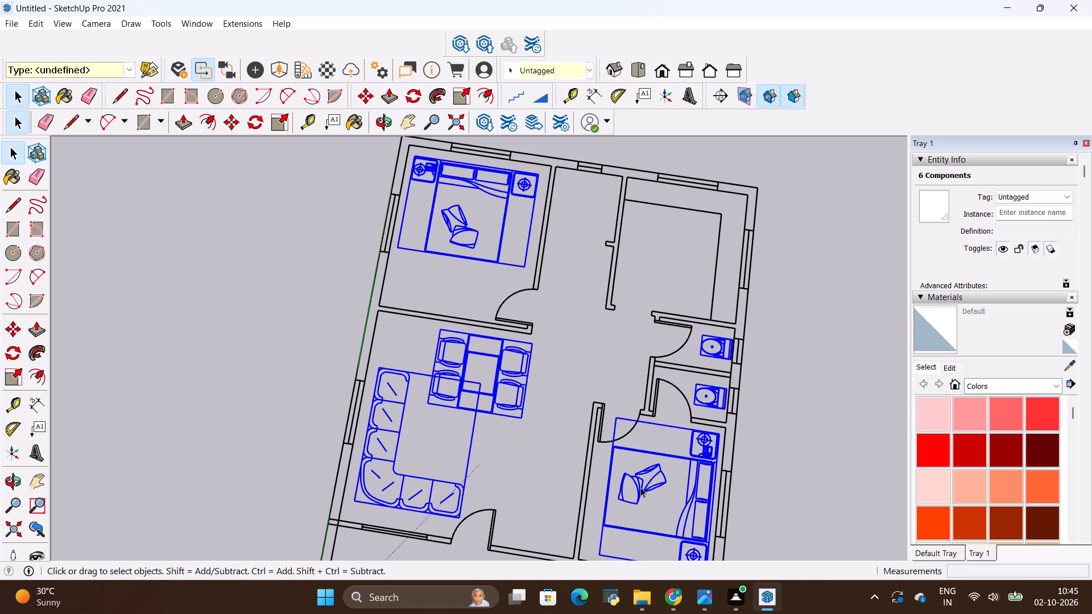
{"action": "right_click", "coordinate": [640, 487]}
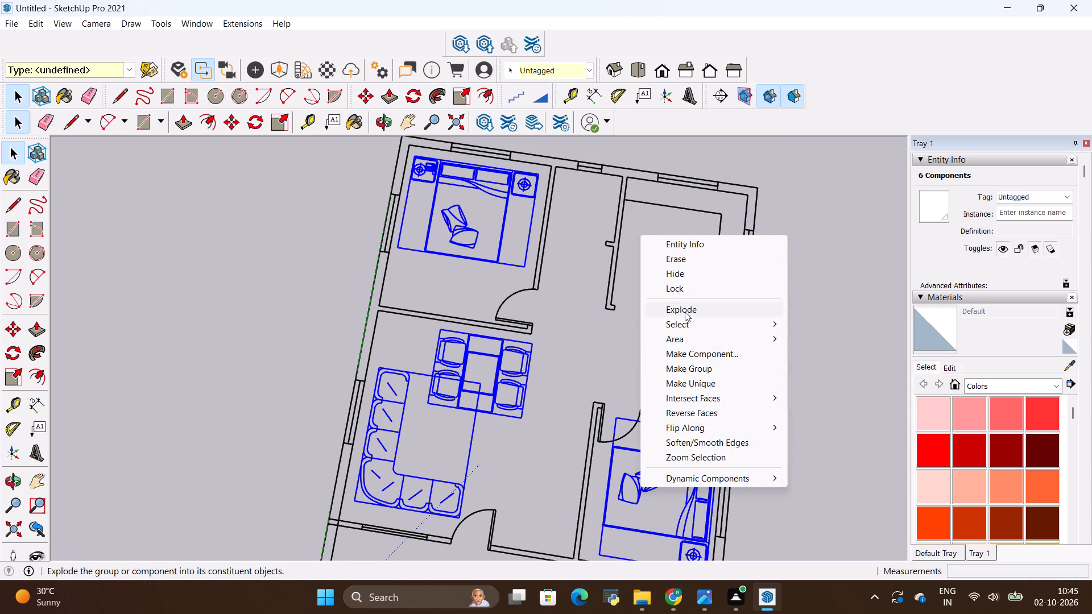
{"action": "left_click", "coordinate": [672, 262]}
Make a group from all the connected edges of the floor plan and clear the selection.
{"action": "scroll", "coordinate": [672, 259], "scroll_direction": "down", "scroll_amount": 1}
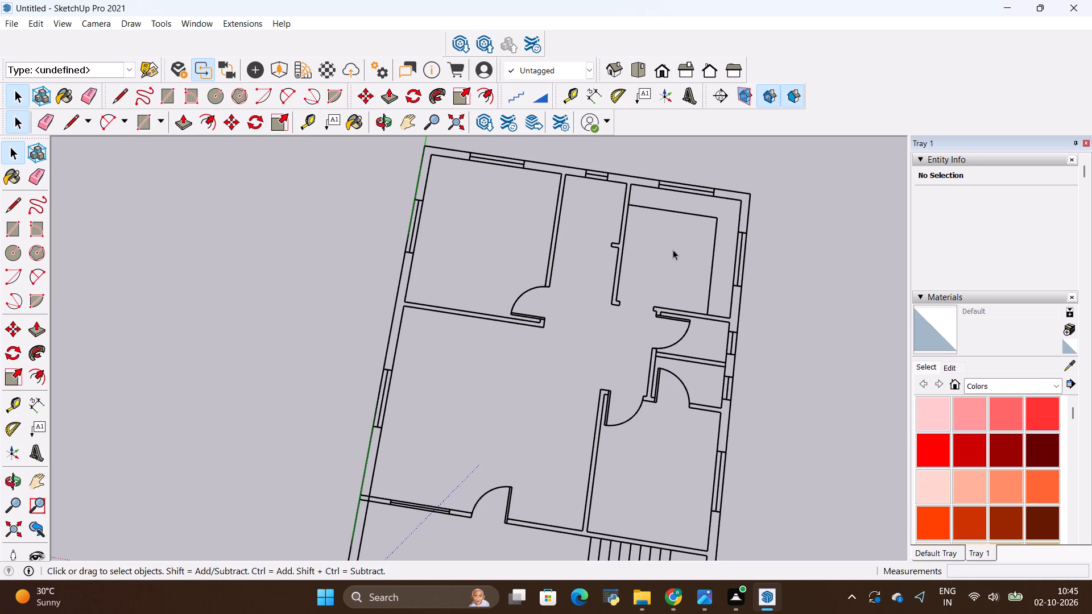
{"action": "scroll", "coordinate": [668, 246], "scroll_direction": "down", "scroll_amount": 2}
{"action": "scroll", "coordinate": [495, 512], "scroll_direction": "up", "scroll_amount": 3}
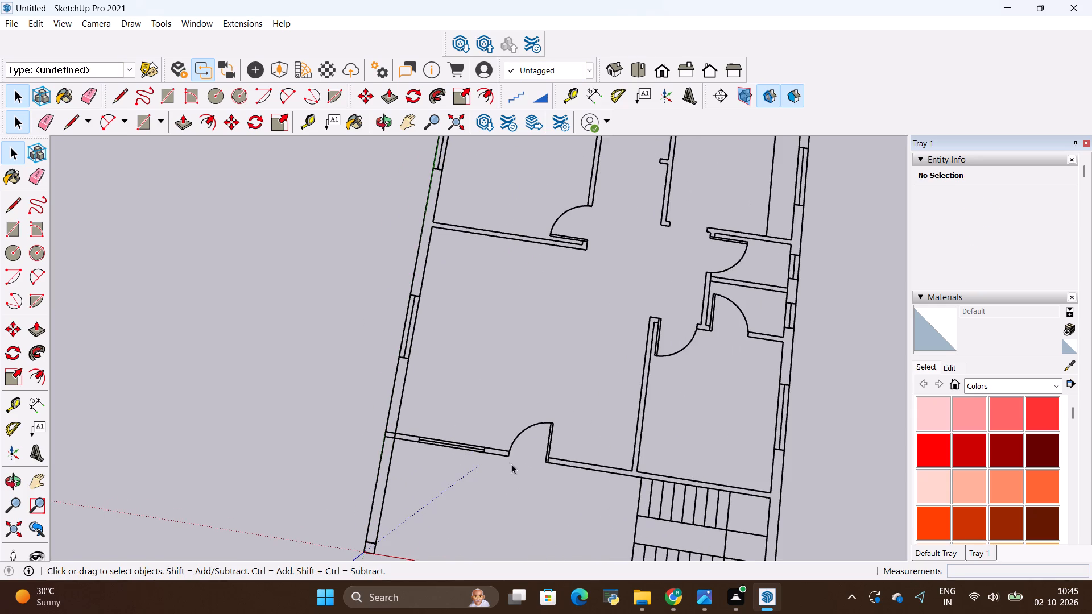
{"action": "scroll", "coordinate": [462, 413], "scroll_direction": "down", "scroll_amount": 1}
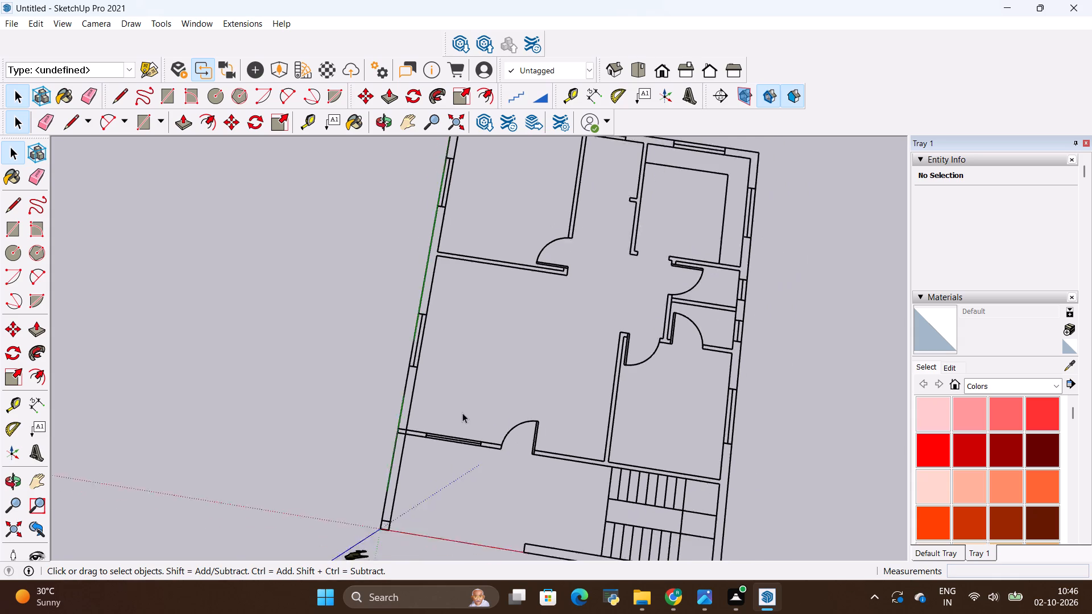
{"action": "scroll", "coordinate": [462, 413], "scroll_direction": "down", "scroll_amount": 4}
{"action": "key", "text": "space"}
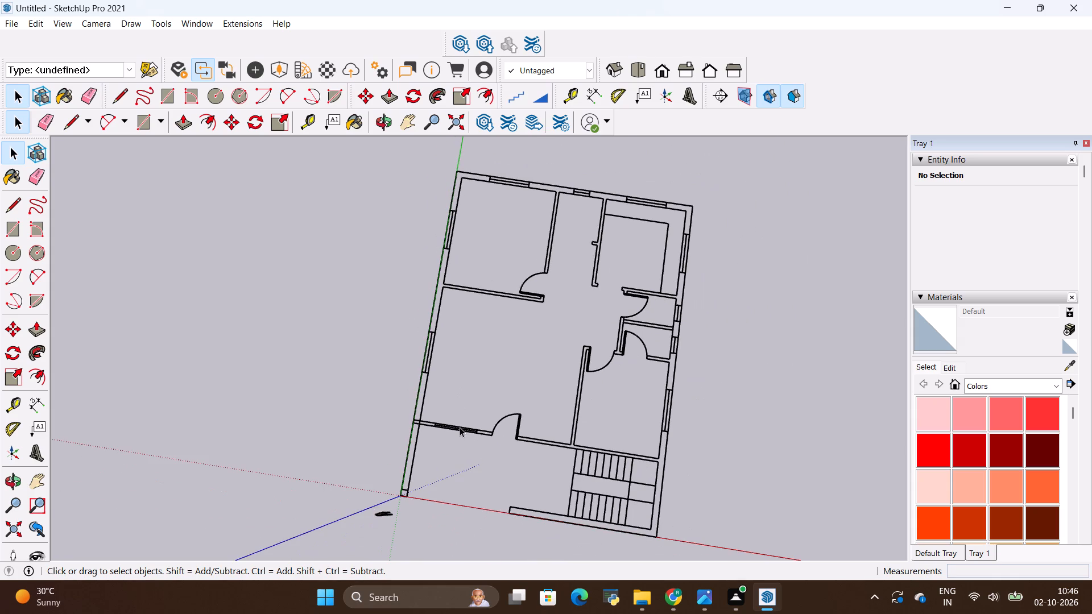
{"action": "left_click", "coordinate": [460, 426]}
{"action": "triple_click", "coordinate": [460, 426]}
{"action": "left_click", "coordinate": [460, 426]}
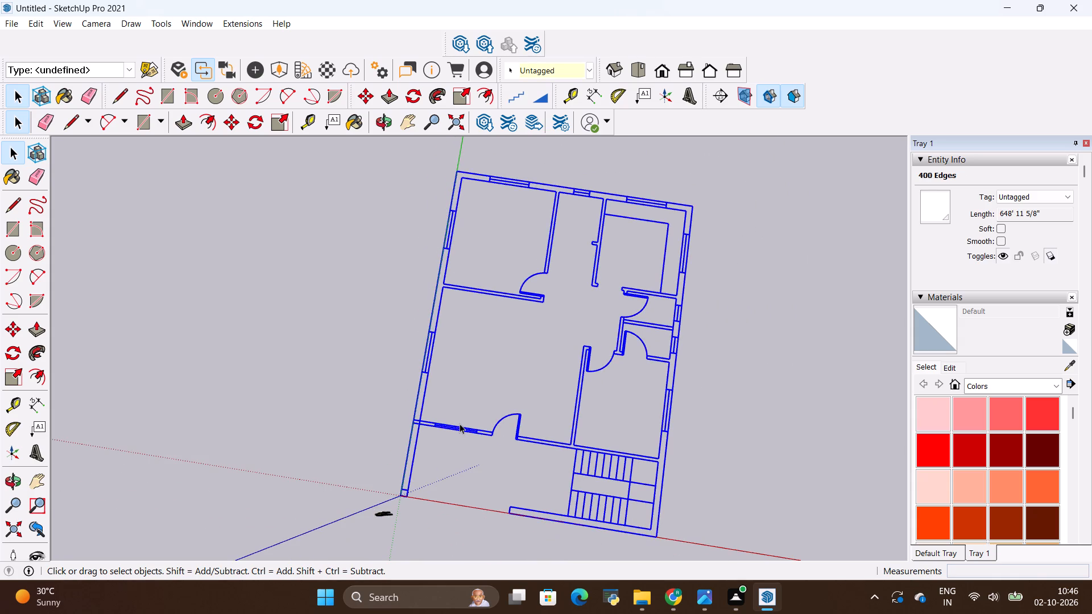
{"action": "right_click", "coordinate": [460, 424]}
{"action": "left_click", "coordinate": [453, 426]}
{"action": "right_click", "coordinate": [452, 426]}
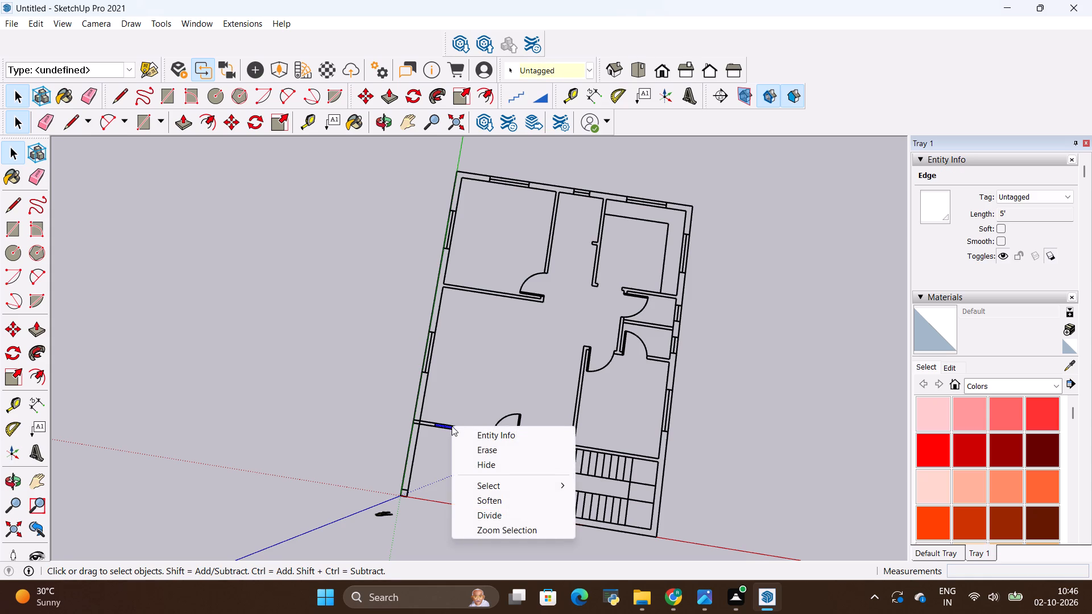
{"action": "triple_click", "coordinate": [432, 424]}
{"action": "left_click", "coordinate": [432, 424]}
{"action": "right_click", "coordinate": [432, 424]}
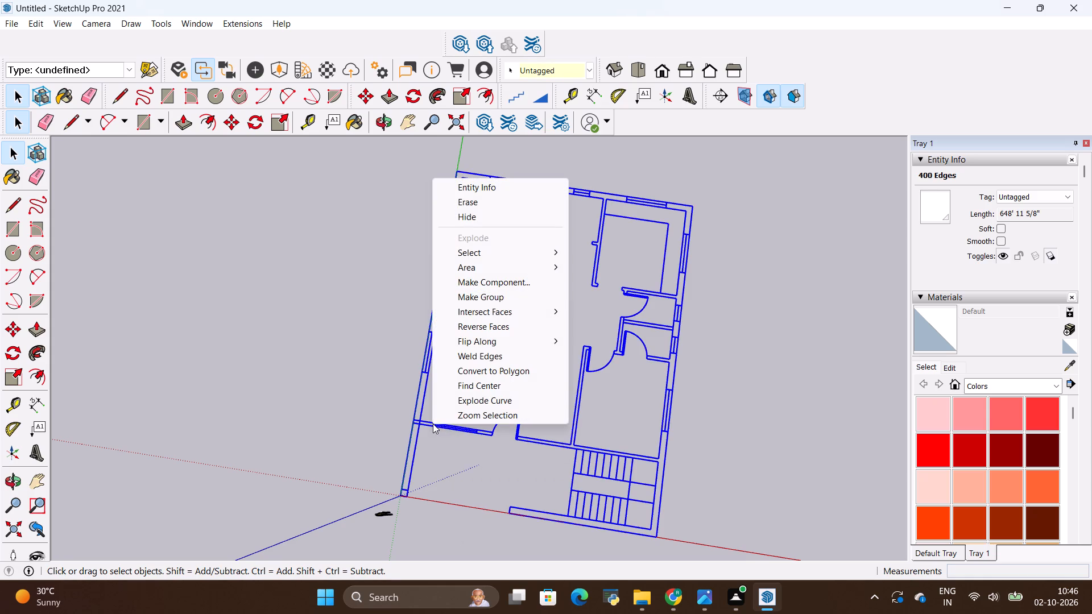
{"action": "left_click", "coordinate": [466, 301]}
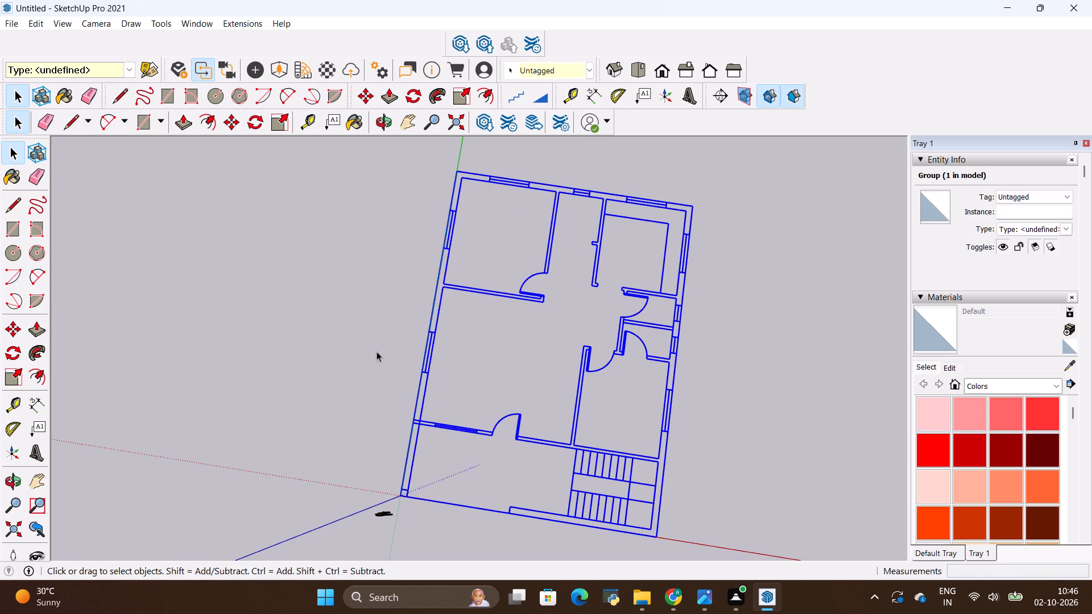
{"action": "left_click", "coordinate": [380, 343]}
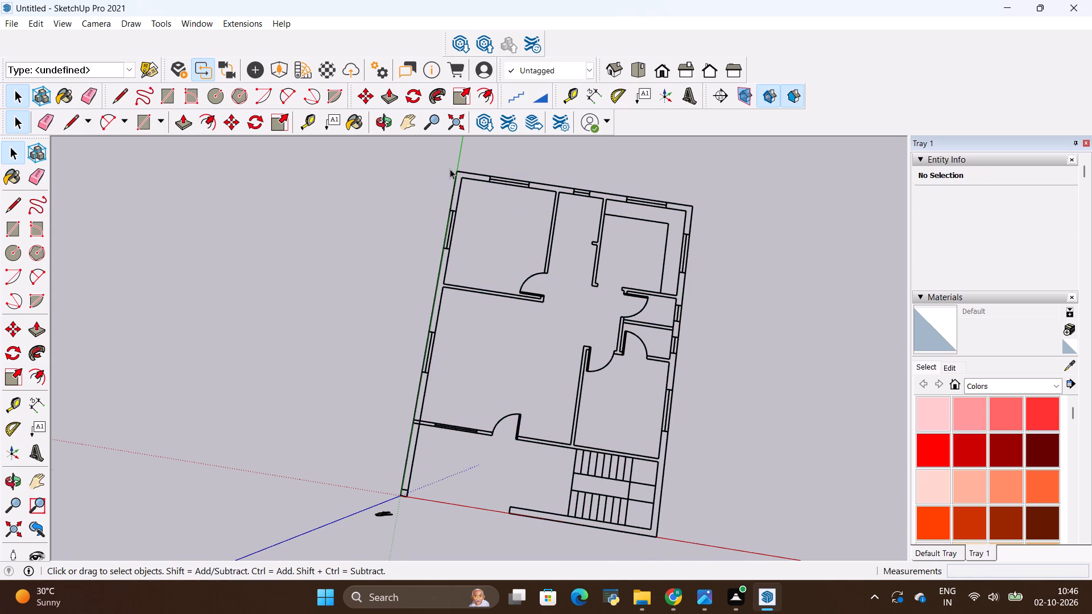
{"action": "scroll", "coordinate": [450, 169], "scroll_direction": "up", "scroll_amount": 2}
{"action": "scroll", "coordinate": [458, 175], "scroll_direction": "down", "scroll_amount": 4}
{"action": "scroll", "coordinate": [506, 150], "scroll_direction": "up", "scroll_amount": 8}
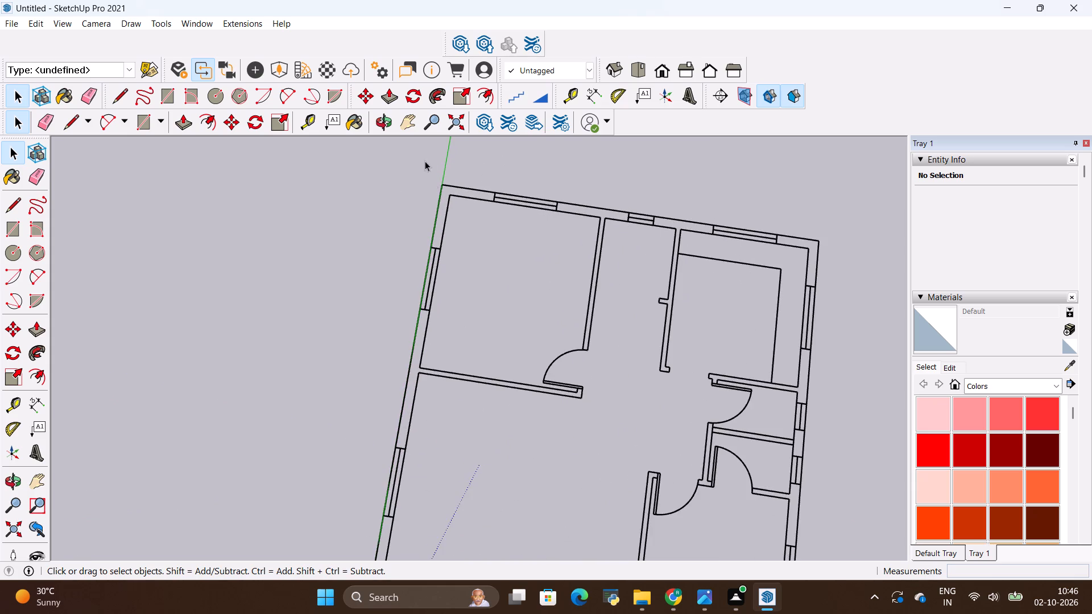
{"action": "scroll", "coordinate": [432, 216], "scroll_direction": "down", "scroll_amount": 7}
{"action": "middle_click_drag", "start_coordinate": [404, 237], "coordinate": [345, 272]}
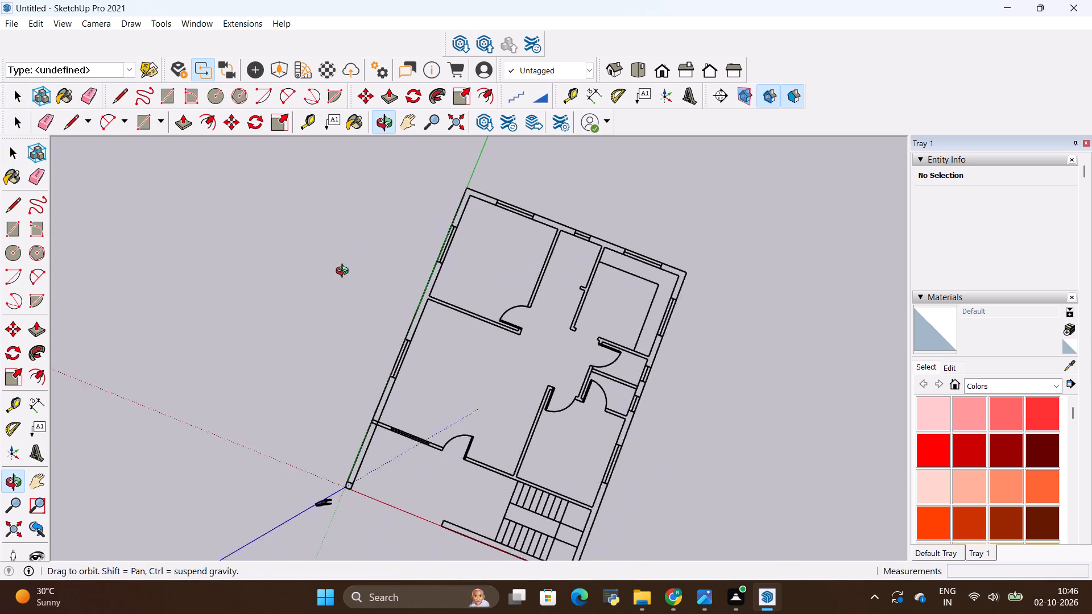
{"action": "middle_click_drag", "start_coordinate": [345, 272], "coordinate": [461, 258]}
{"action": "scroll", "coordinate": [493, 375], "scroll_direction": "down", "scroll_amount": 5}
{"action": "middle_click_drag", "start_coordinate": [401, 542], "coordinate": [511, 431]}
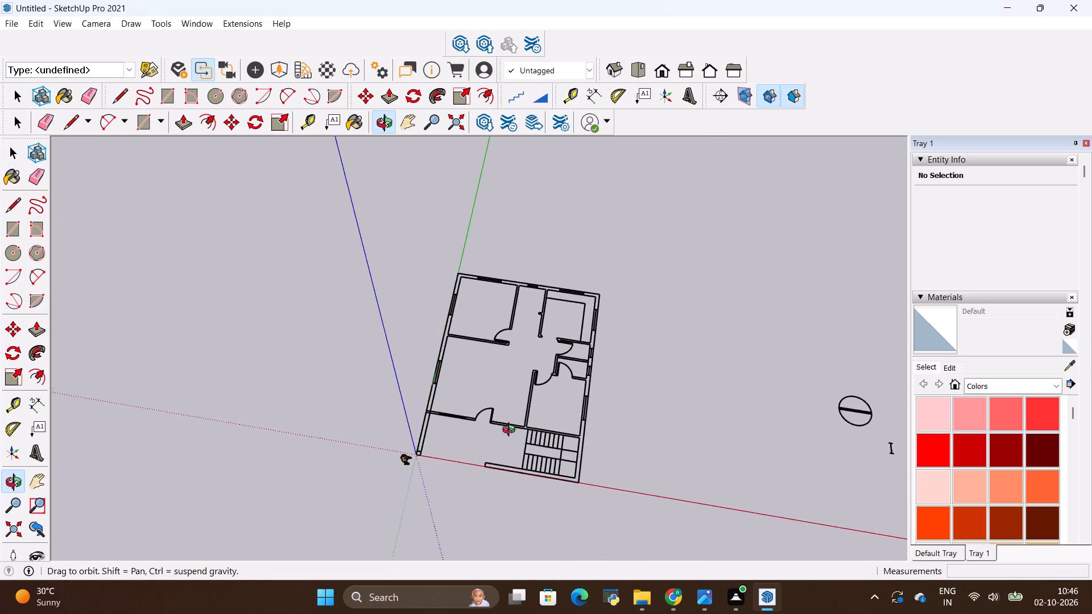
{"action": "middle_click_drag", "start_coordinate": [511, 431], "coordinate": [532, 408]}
Draw rectangles over the first two solid segments of the rear outer wall, from the green-axis corner to the small middle window.
{"action": "scroll", "coordinate": [457, 269], "scroll_direction": "up", "scroll_amount": 11}
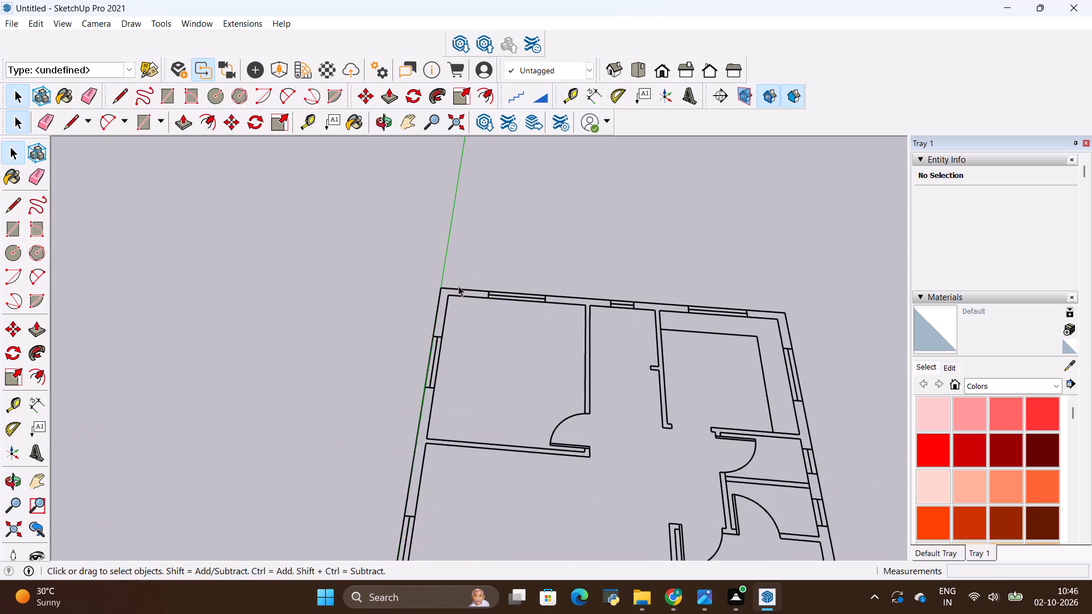
{"action": "scroll", "coordinate": [458, 286], "scroll_direction": "up", "scroll_amount": 6}
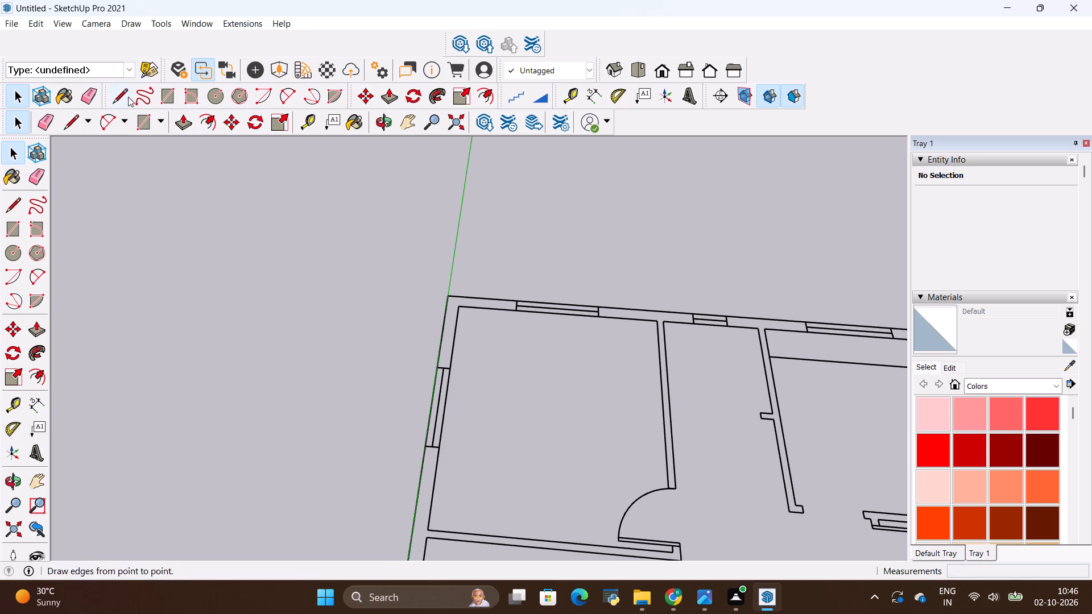
{"action": "key", "text": "r"}
{"action": "scroll", "coordinate": [460, 304], "scroll_direction": "up", "scroll_amount": 4}
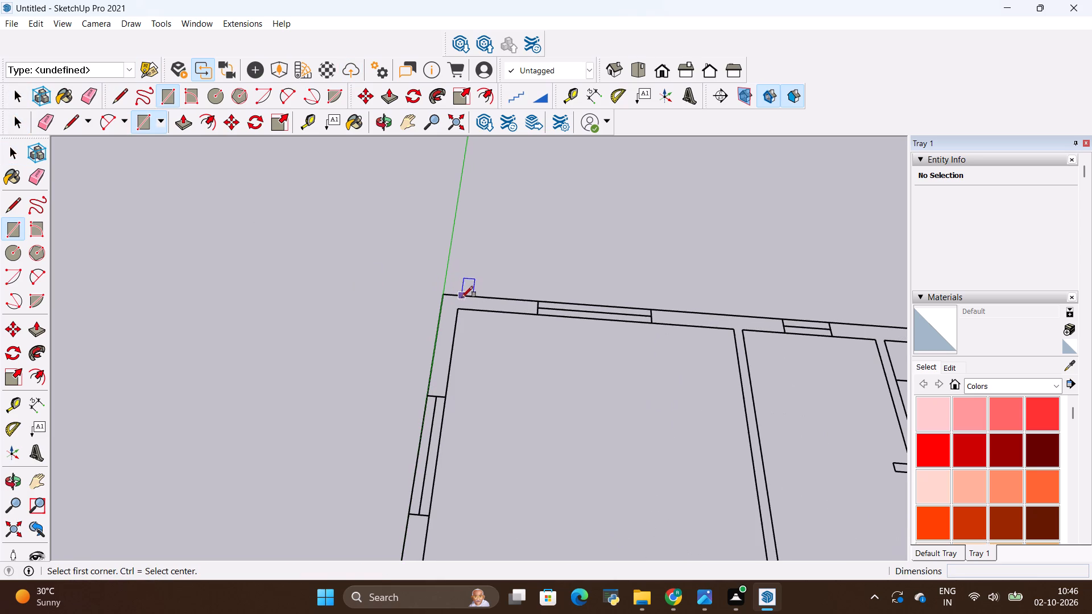
{"action": "left_click", "coordinate": [444, 291]}
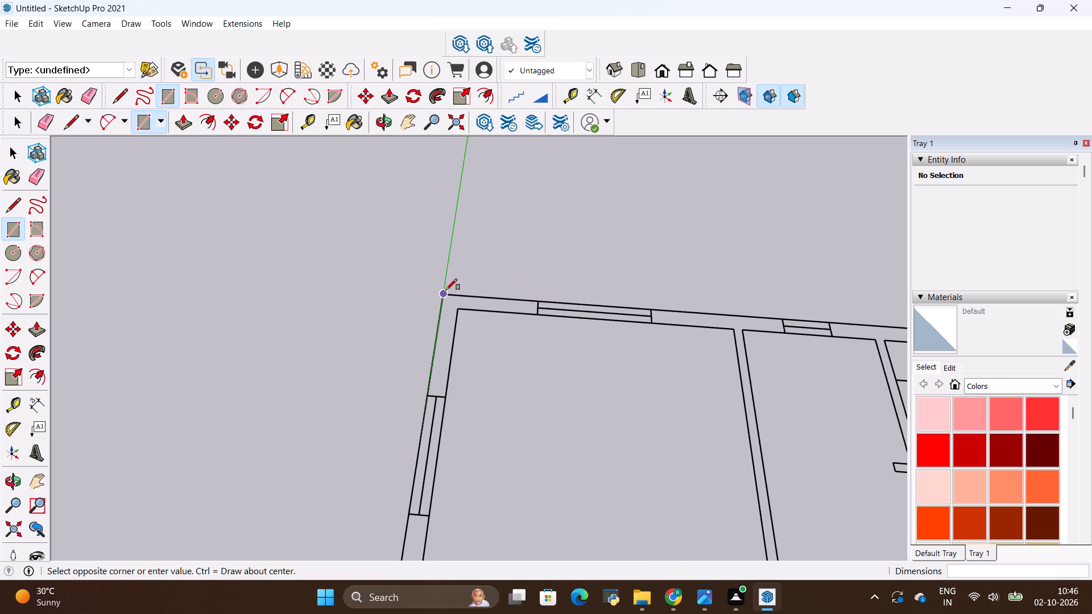
{"action": "left_click", "coordinate": [533, 316]}
{"action": "scroll", "coordinate": [457, 304], "scroll_direction": "up", "scroll_amount": 2}
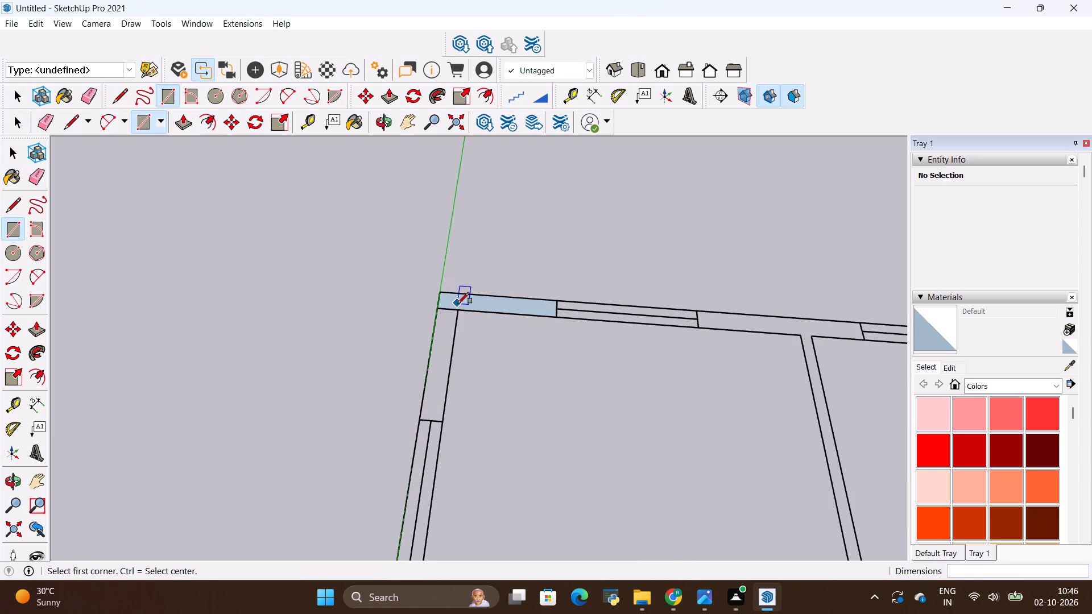
{"action": "scroll", "coordinate": [459, 301], "scroll_direction": "down", "scroll_amount": 2}
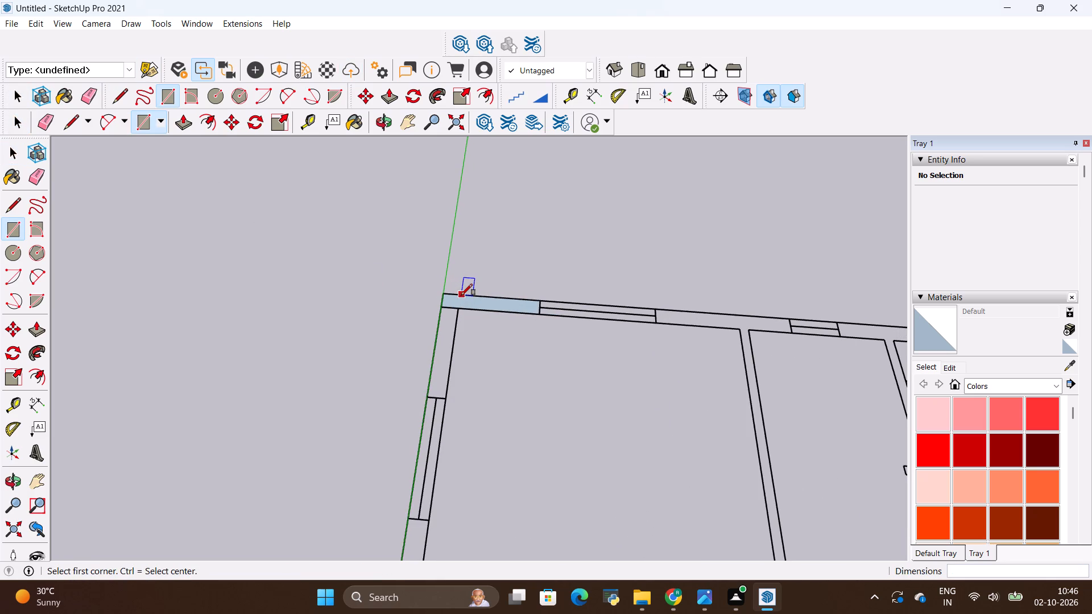
{"action": "scroll", "coordinate": [448, 287], "scroll_direction": "down", "scroll_amount": 3}
{"action": "scroll", "coordinate": [520, 292], "scroll_direction": "up", "scroll_amount": 3}
{"action": "scroll", "coordinate": [446, 280], "scroll_direction": "down", "scroll_amount": 3}
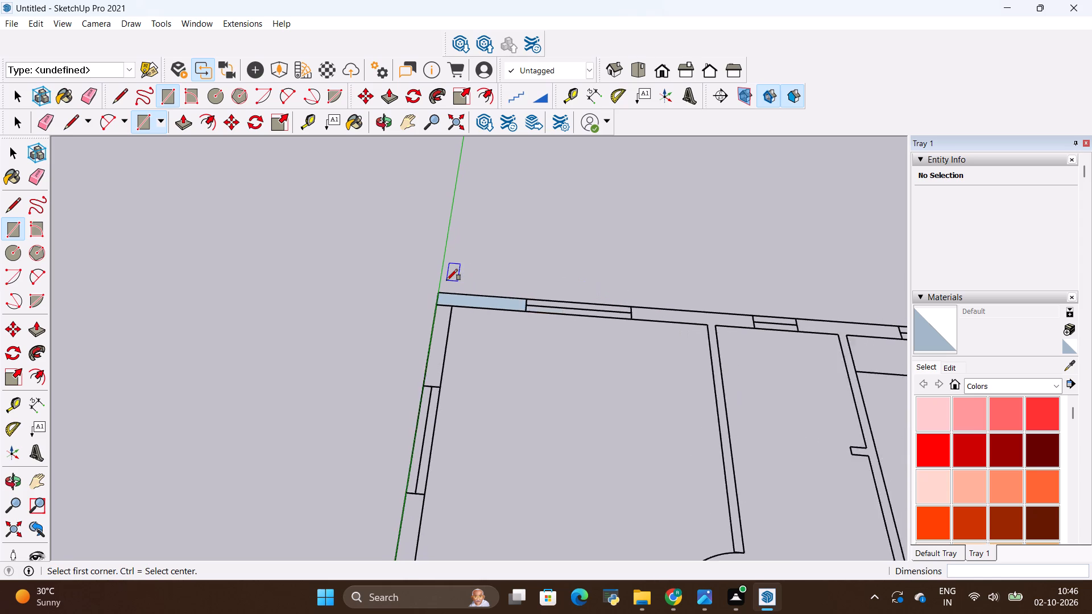
{"action": "scroll", "coordinate": [446, 280], "scroll_direction": "down", "scroll_amount": 1}
{"action": "scroll", "coordinate": [630, 317], "scroll_direction": "up", "scroll_amount": 5}
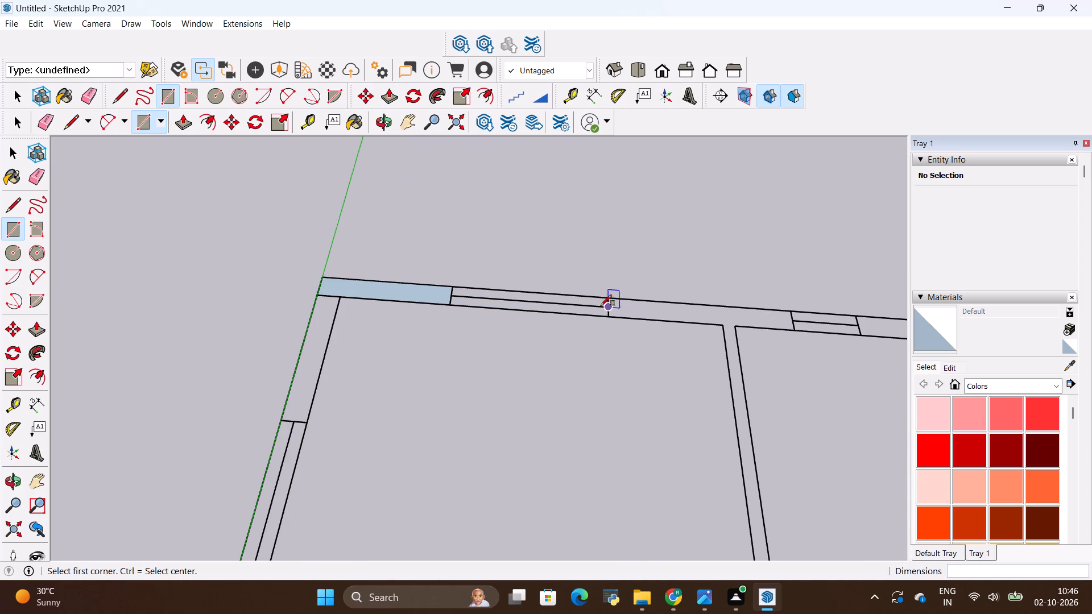
{"action": "left_click", "coordinate": [610, 298]}
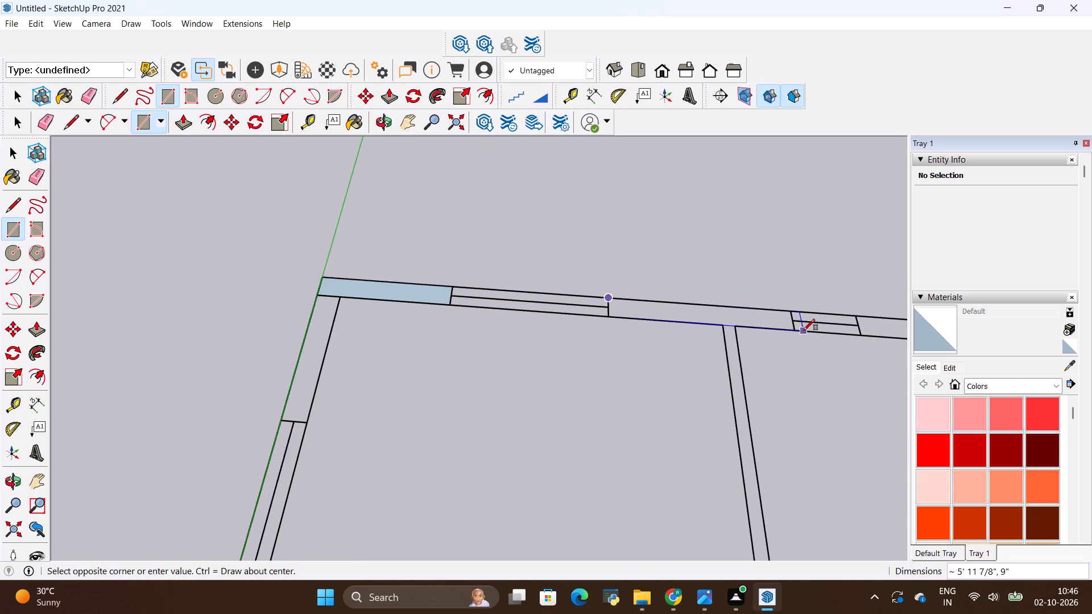
{"action": "left_click", "coordinate": [797, 330]}
Draw rectangles over the rear wall's two remaining solid segments, between the last two windows and out to the far corner, 9" thick.
{"action": "scroll", "coordinate": [543, 300], "scroll_direction": "down", "scroll_amount": 5}
{"action": "scroll", "coordinate": [469, 280], "scroll_direction": "down", "scroll_amount": 4}
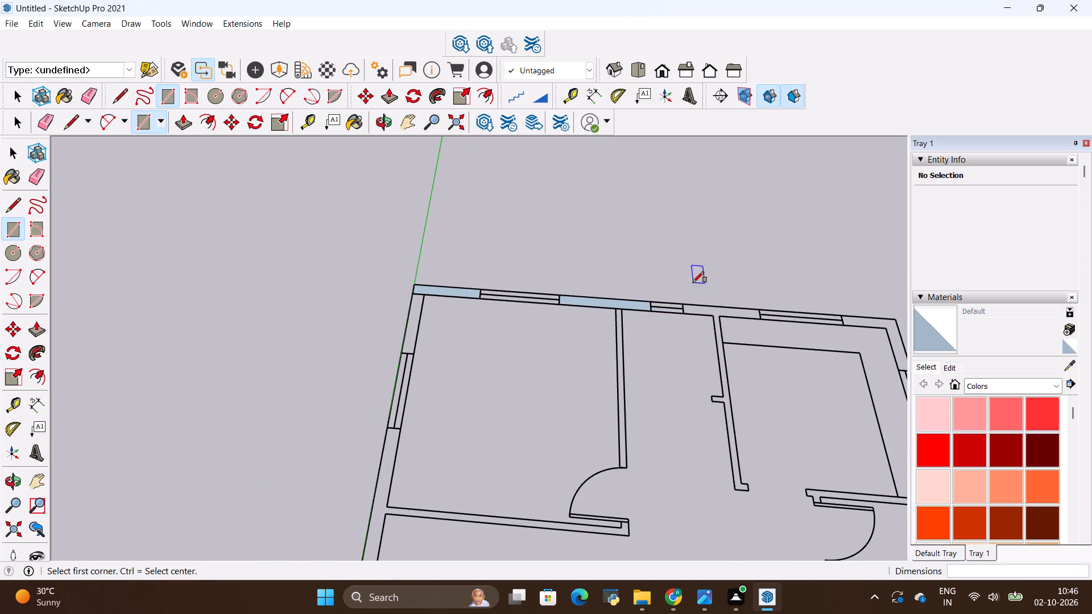
{"action": "scroll", "coordinate": [792, 302], "scroll_direction": "up", "scroll_amount": 7}
{"action": "scroll", "coordinate": [713, 284], "scroll_direction": "up", "scroll_amount": 4}
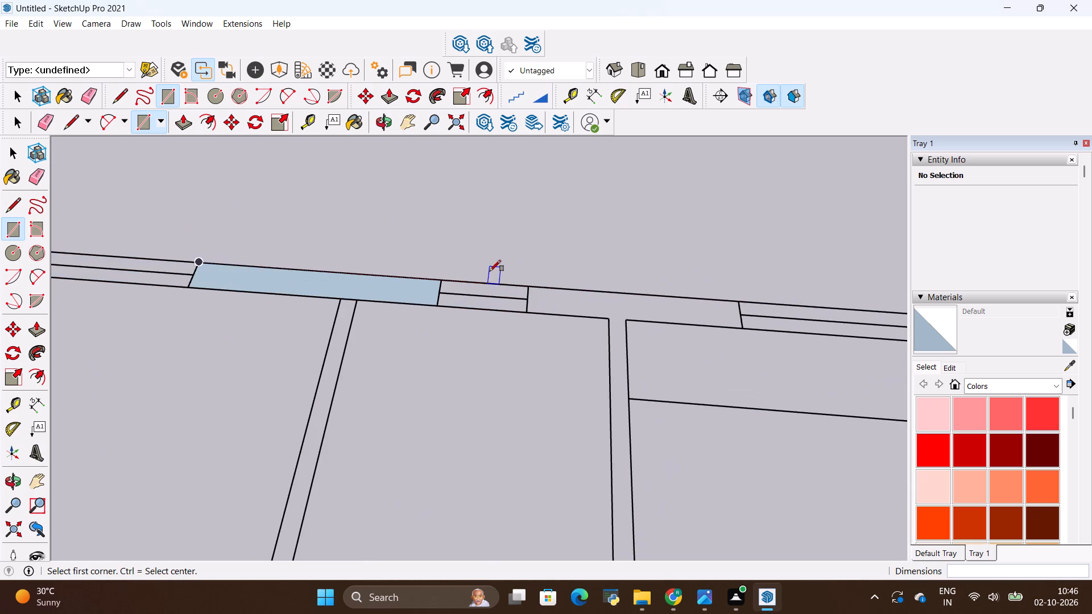
{"action": "left_click", "coordinate": [527, 284]}
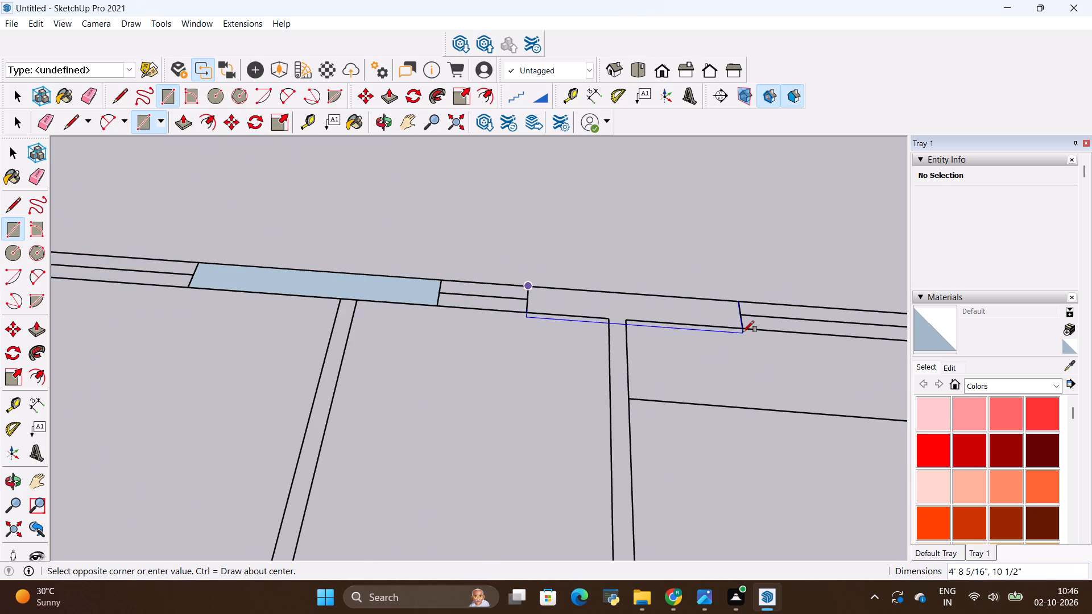
{"action": "left_click", "coordinate": [743, 329]}
{"action": "scroll", "coordinate": [452, 306], "scroll_direction": "down", "scroll_amount": 9}
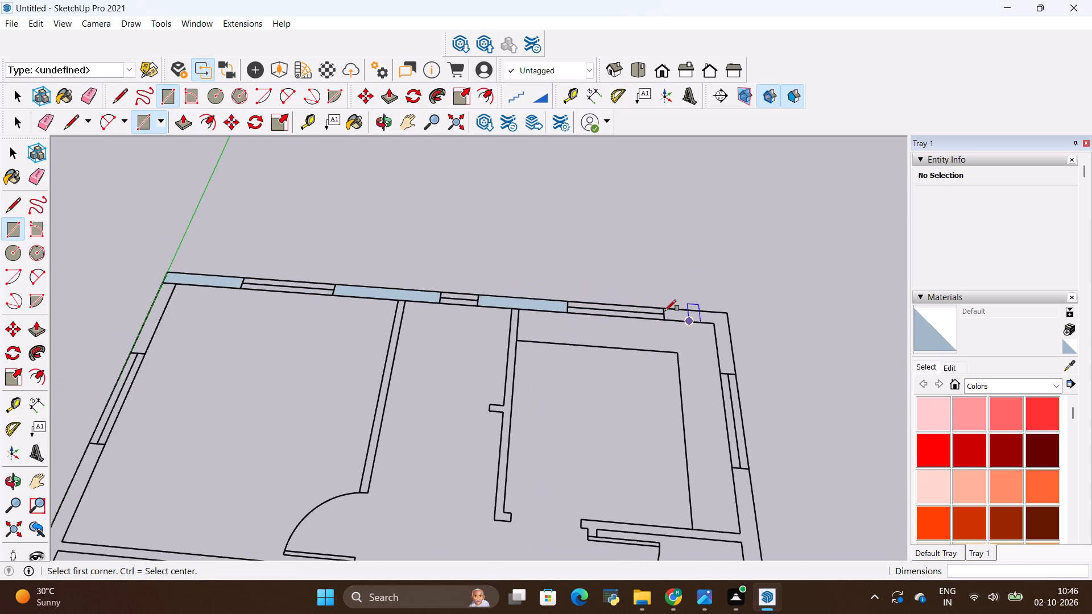
{"action": "scroll", "coordinate": [674, 314], "scroll_direction": "up", "scroll_amount": 3}
{"action": "left_click", "coordinate": [663, 323]}
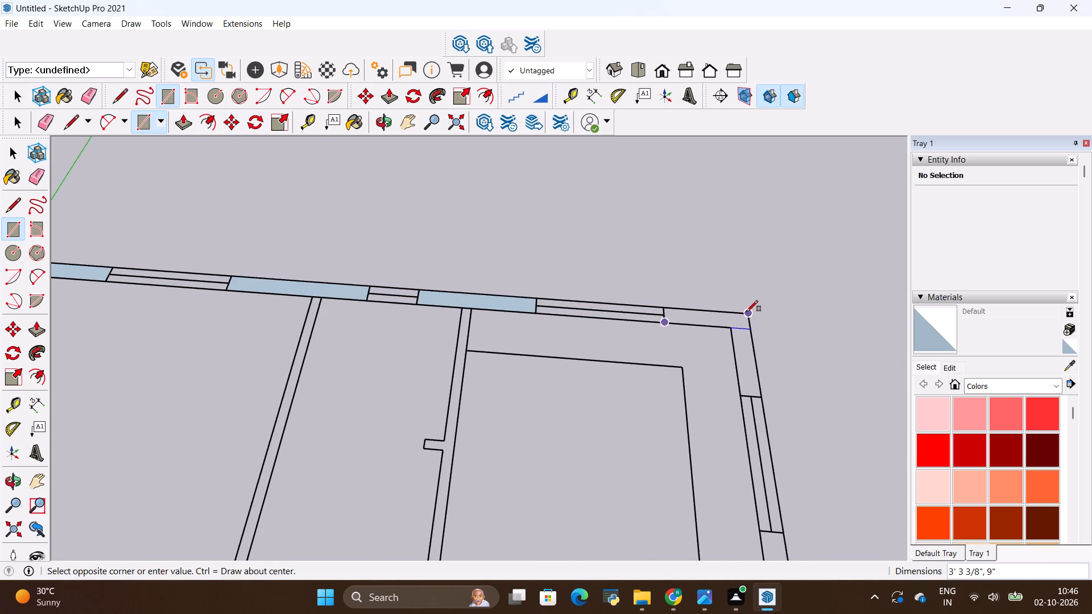
{"action": "left_click", "coordinate": [748, 313]}
Fill the right outer wall's first three solid segments with rectangles, starting at the rear corner with one about 3' 3/8" by 9".
{"action": "left_click", "coordinate": [728, 328]}
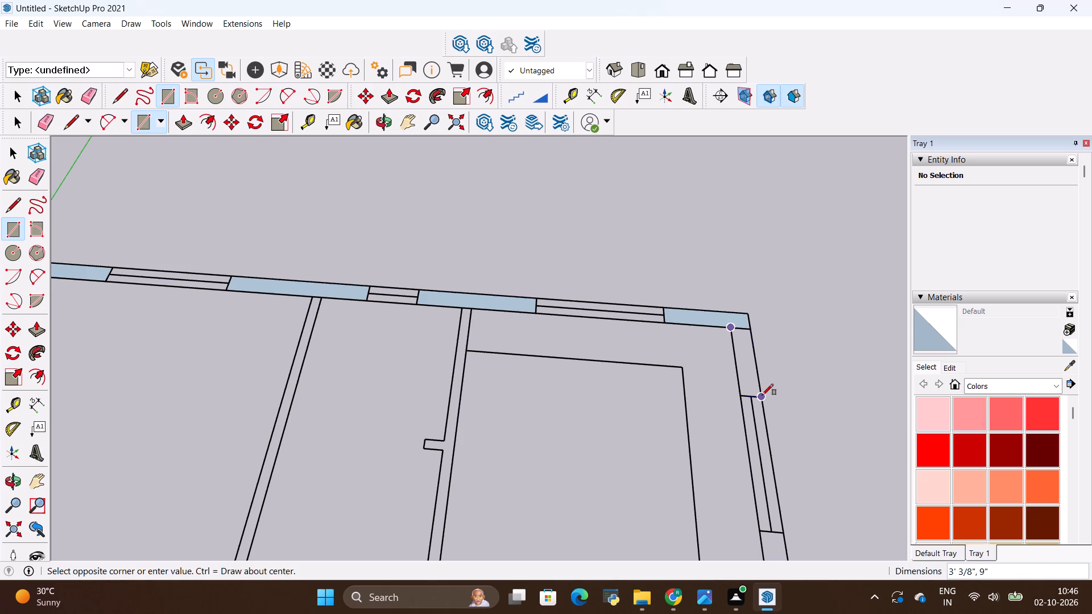
{"action": "left_click", "coordinate": [762, 395]}
{"action": "scroll", "coordinate": [675, 320], "scroll_direction": "down", "scroll_amount": 7}
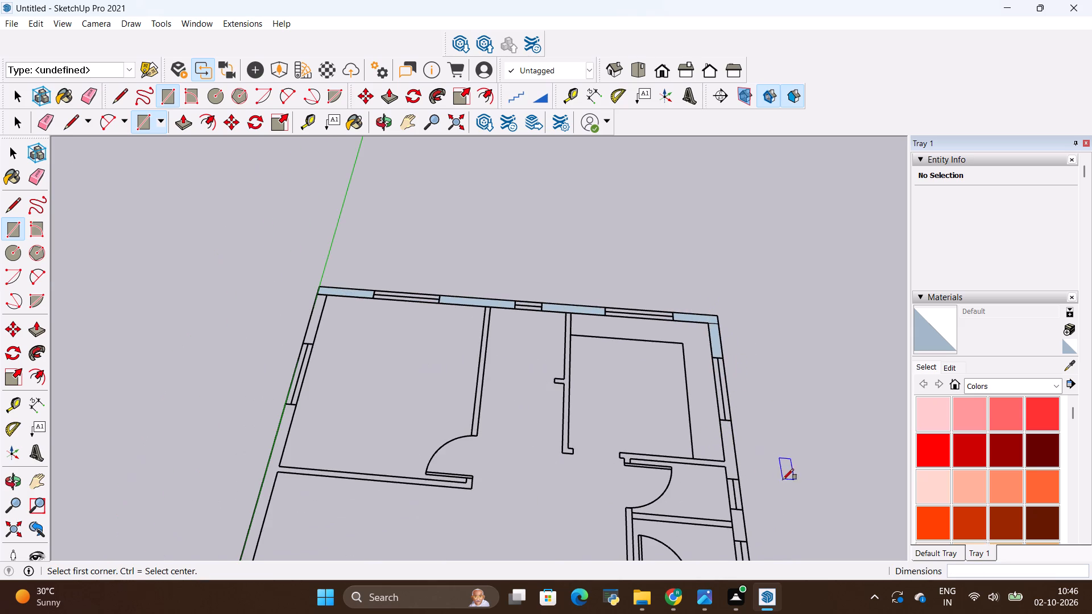
{"action": "scroll", "coordinate": [751, 476], "scroll_direction": "up", "scroll_amount": 3}
{"action": "left_click", "coordinate": [718, 479]}
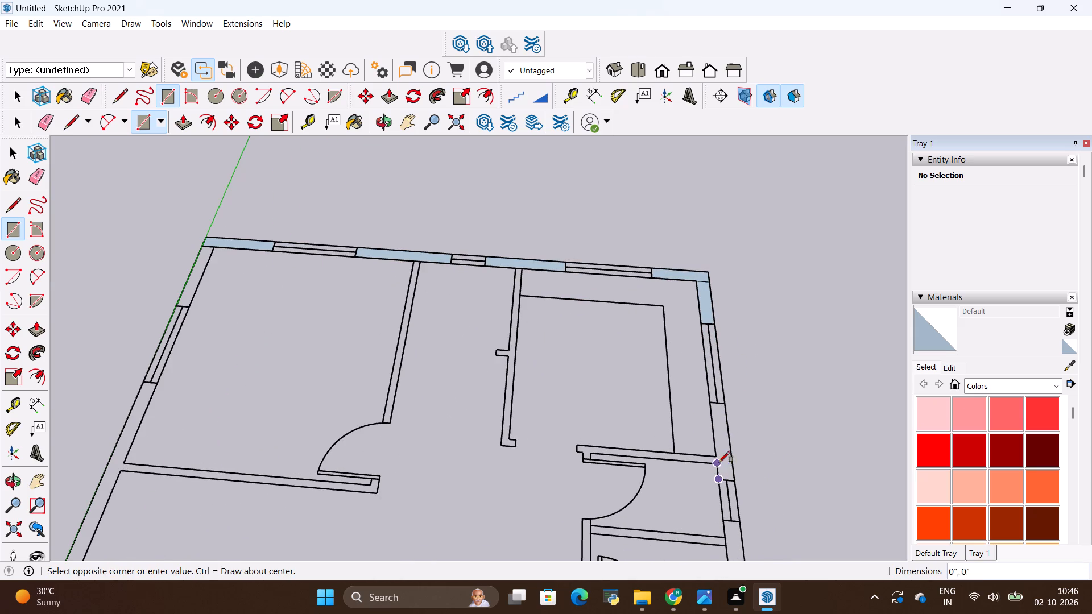
{"action": "left_click", "coordinate": [724, 404]}
{"action": "scroll", "coordinate": [673, 360], "scroll_direction": "down", "scroll_amount": 7}
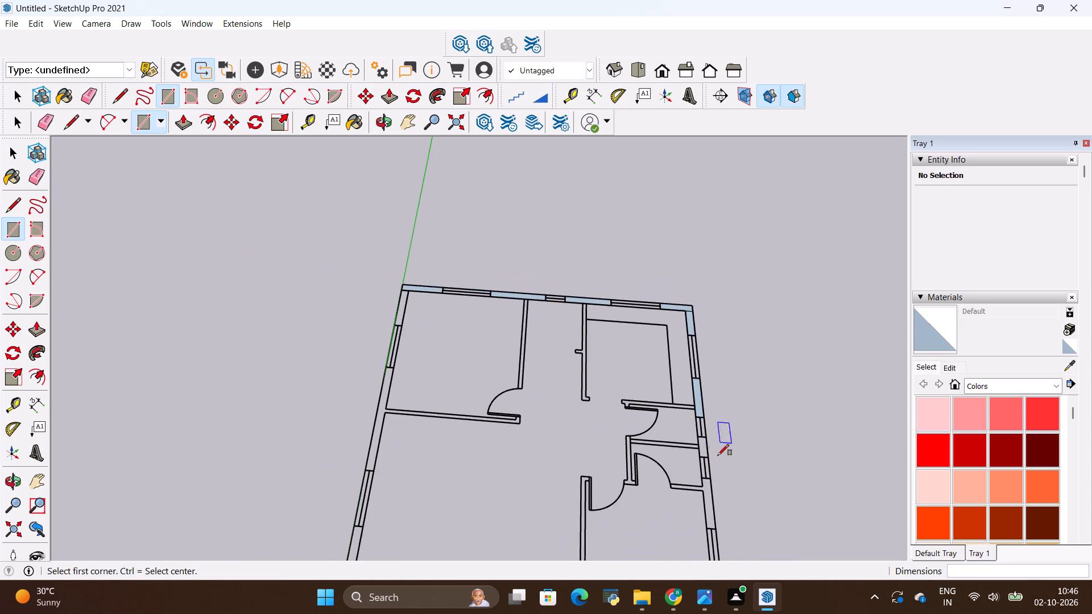
{"action": "scroll", "coordinate": [698, 474], "scroll_direction": "up", "scroll_amount": 9}
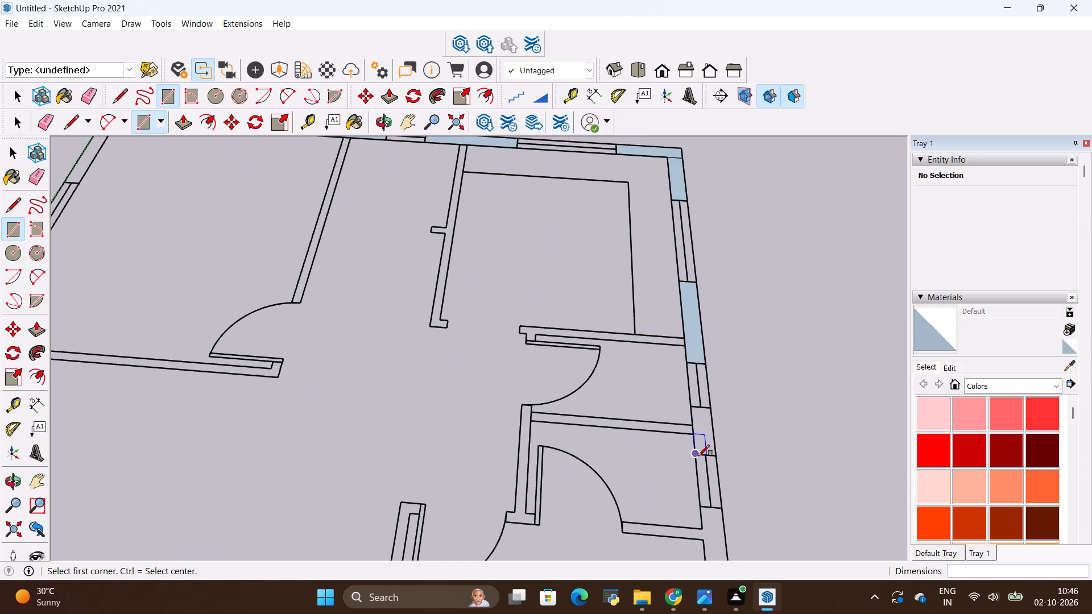
{"action": "left_click", "coordinate": [698, 456]}
{"action": "left_click", "coordinate": [713, 408]}
Draw rectangles over the right outer wall's last two solid segments, the final one 9" by 12' 3" beside the stairs.
{"action": "scroll", "coordinate": [659, 385], "scroll_direction": "down", "scroll_amount": 7}
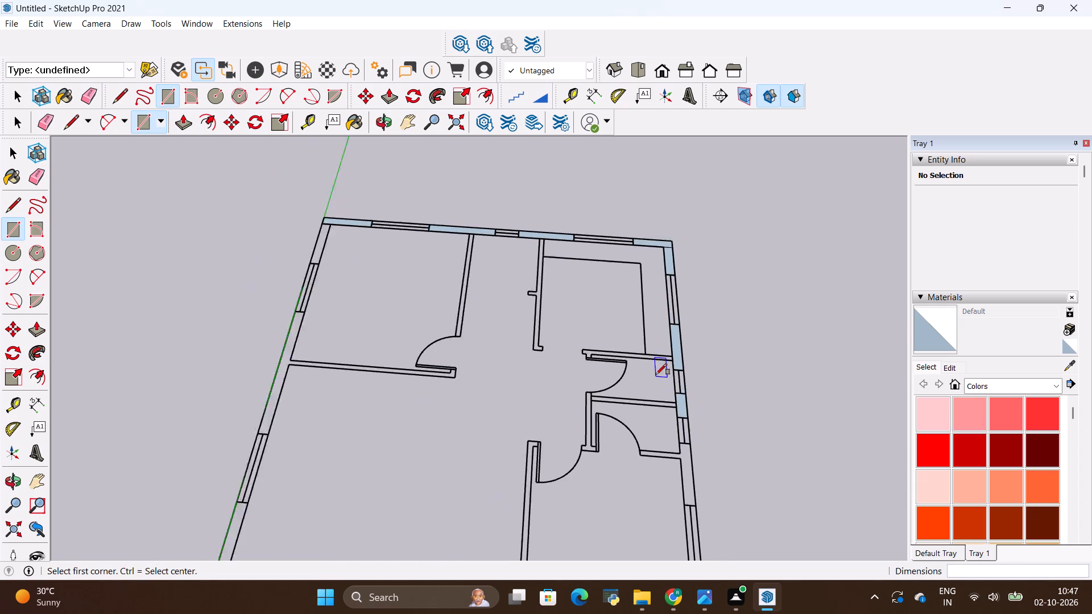
{"action": "scroll", "coordinate": [656, 375], "scroll_direction": "down", "scroll_amount": 1}
{"action": "scroll", "coordinate": [665, 528], "scroll_direction": "up", "scroll_amount": 3}
{"action": "scroll", "coordinate": [684, 461], "scroll_direction": "up", "scroll_amount": 3}
{"action": "left_click", "coordinate": [686, 487]}
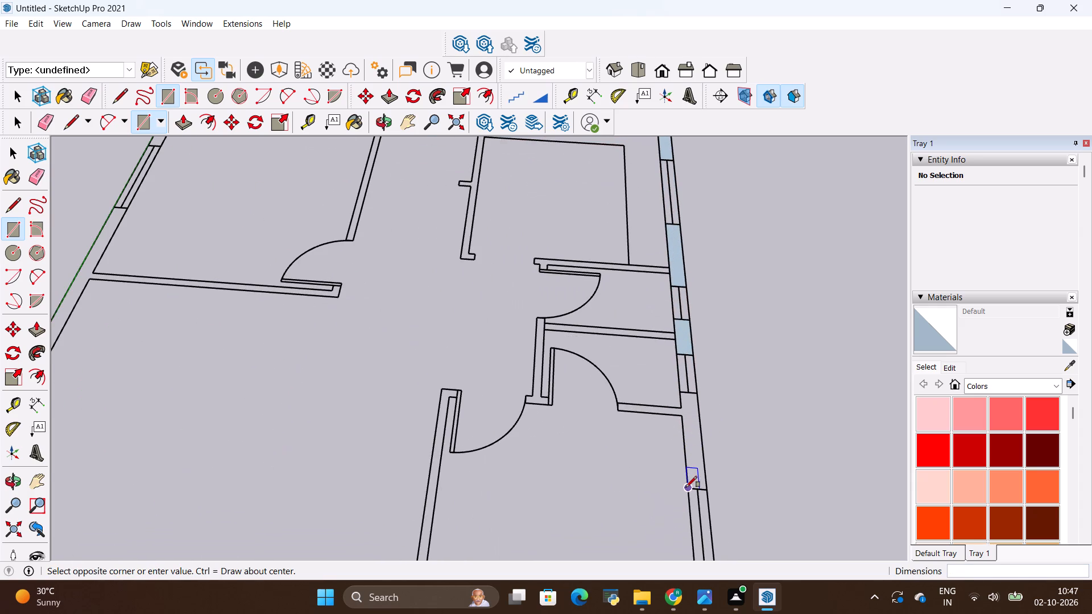
{"action": "left_click", "coordinate": [696, 392]}
{"action": "scroll", "coordinate": [659, 338], "scroll_direction": "down", "scroll_amount": 8}
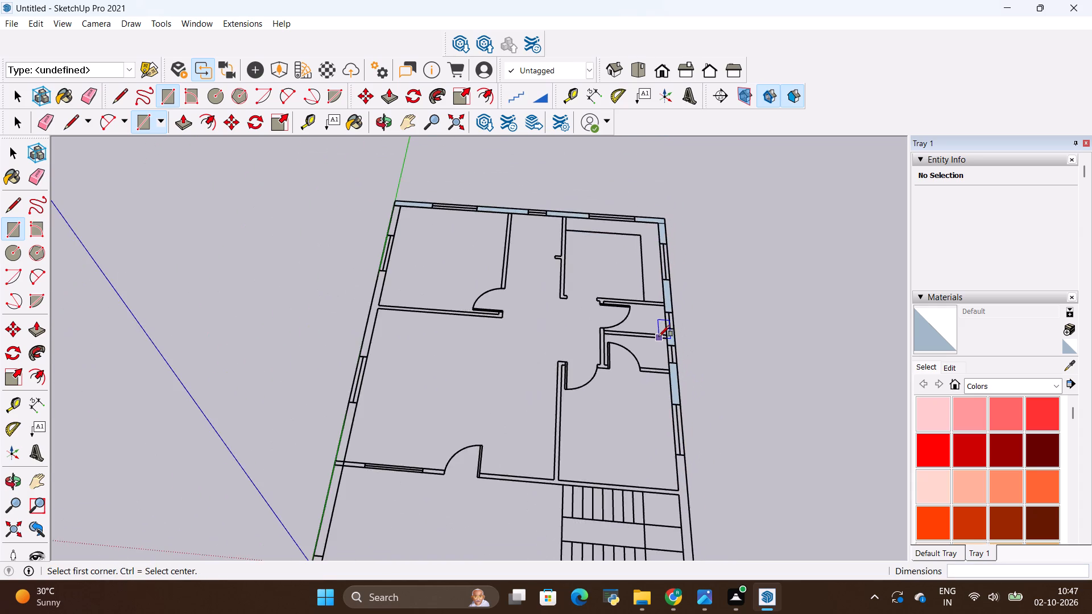
{"action": "scroll", "coordinate": [659, 336], "scroll_direction": "down", "scroll_amount": 3}
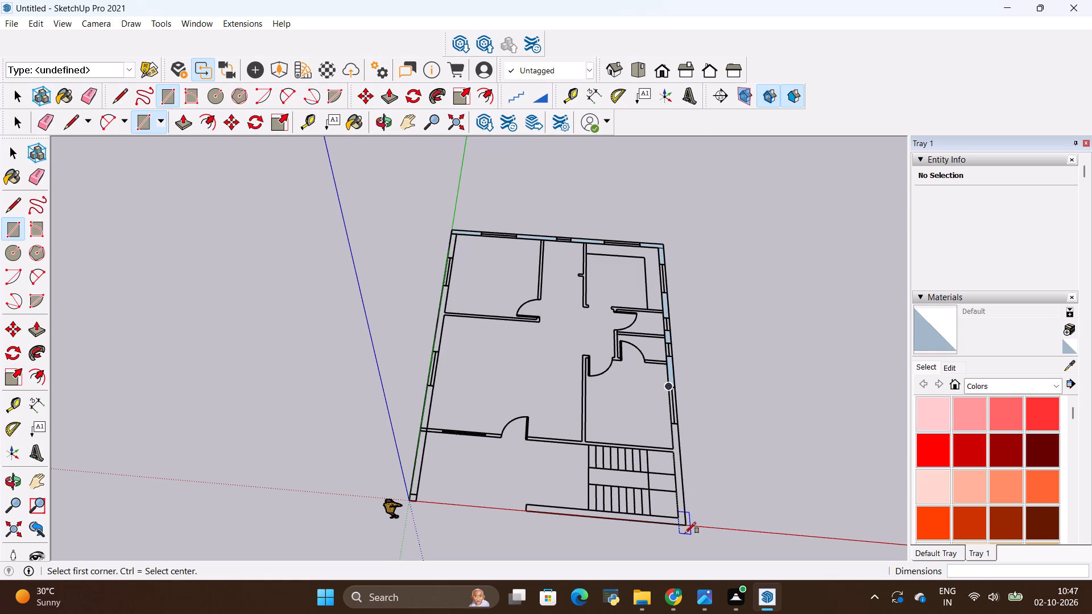
{"action": "scroll", "coordinate": [685, 527], "scroll_direction": "up", "scroll_amount": 2}
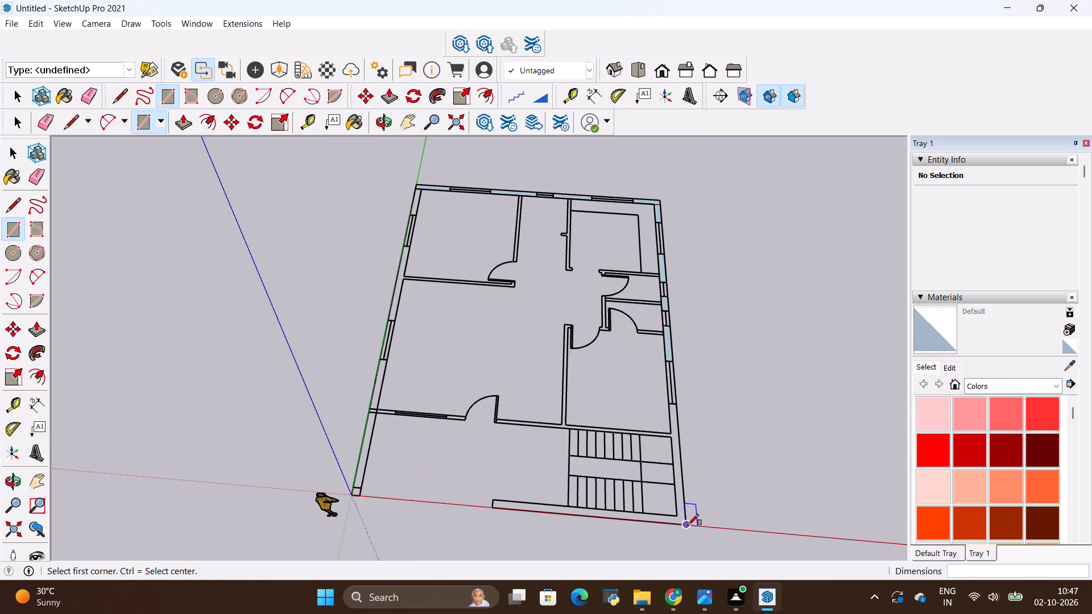
{"action": "left_click", "coordinate": [687, 526]}
{"action": "left_click", "coordinate": [667, 406]}
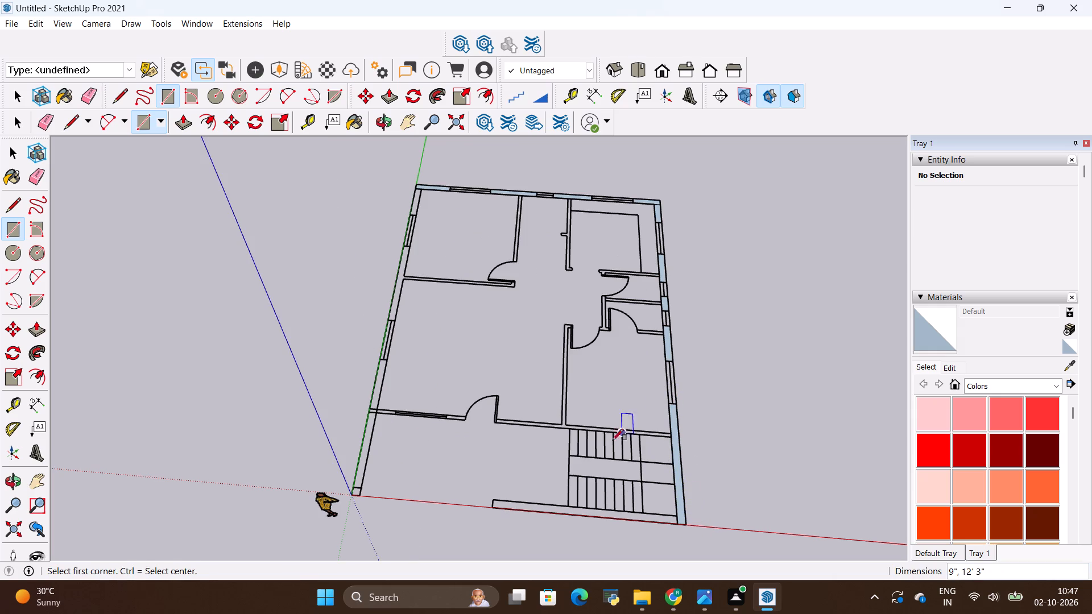
Draw a rectangle about 16' 5 1/4" long over the front outer wall below the staircase, ending at the right wall.
{"action": "scroll", "coordinate": [590, 481], "scroll_direction": "down", "scroll_amount": 1}
{"action": "scroll", "coordinate": [543, 532], "scroll_direction": "up", "scroll_amount": 3}
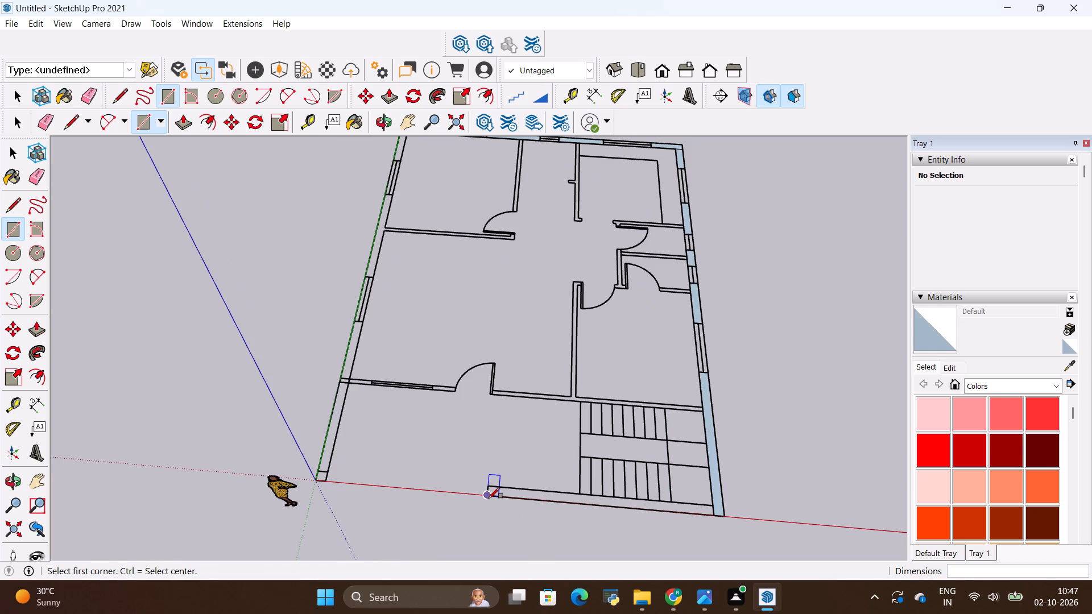
{"action": "left_click", "coordinate": [489, 496]}
{"action": "scroll", "coordinate": [770, 516], "scroll_direction": "up", "scroll_amount": 6}
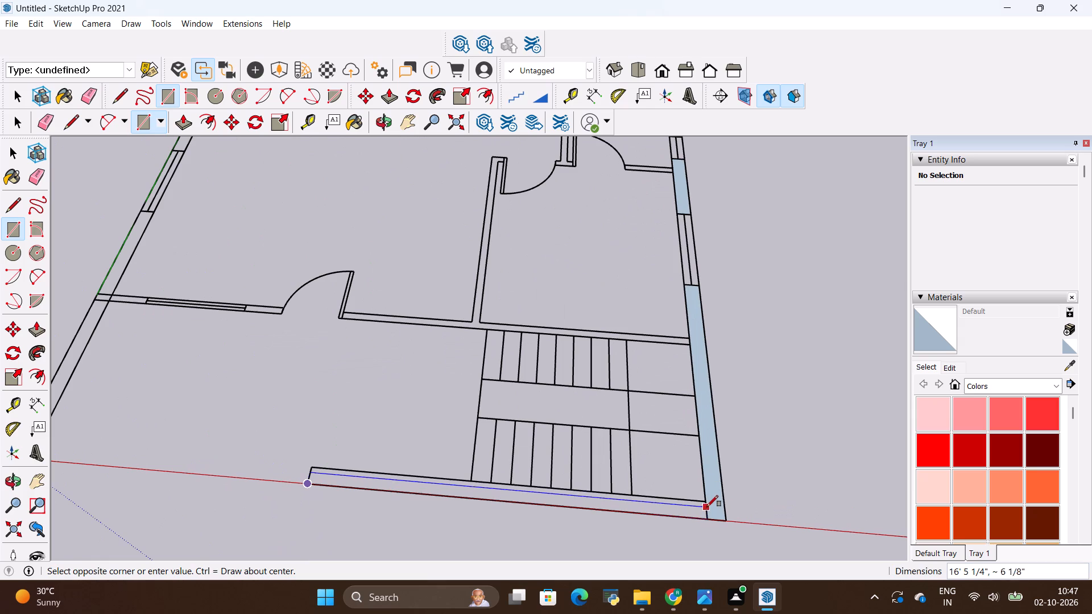
{"action": "left_click", "coordinate": [708, 500]}
{"action": "scroll", "coordinate": [747, 500], "scroll_direction": "down", "scroll_amount": 2}
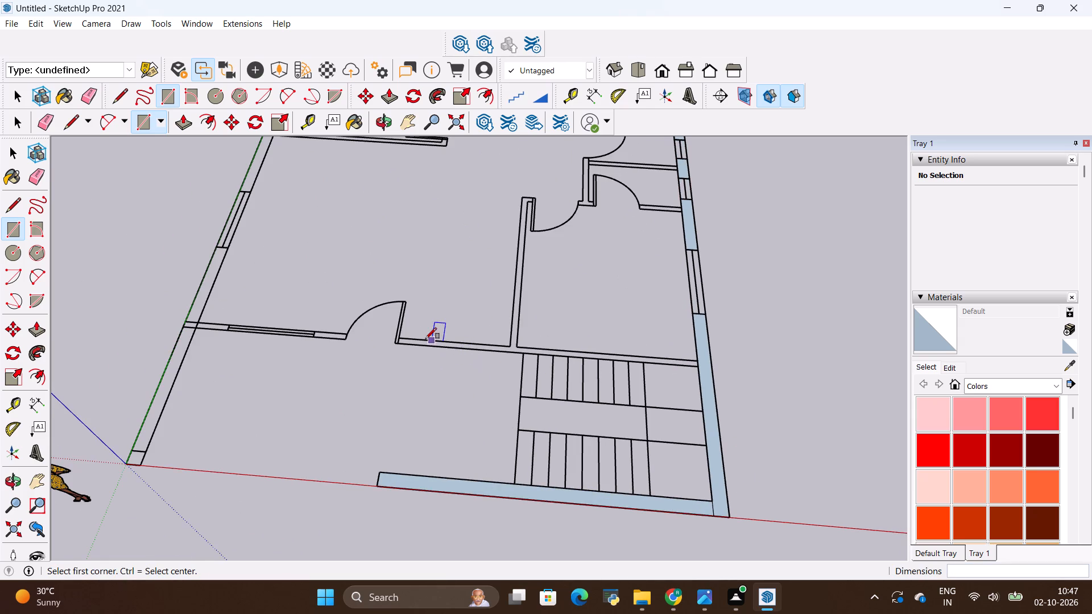
Draw a 16' 9 1/4" by 4 1/2" rectangle over the wall behind the stairs, from the entrance door to the right wall.
{"action": "scroll", "coordinate": [421, 337], "scroll_direction": "up", "scroll_amount": 12}
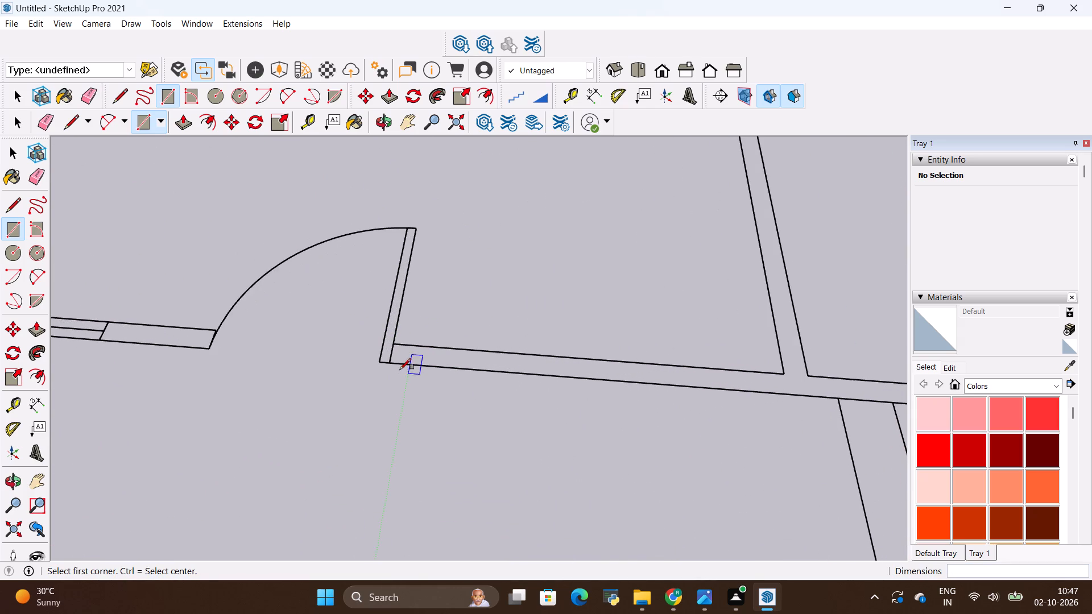
{"action": "left_click", "coordinate": [388, 362]}
{"action": "scroll", "coordinate": [127, 379], "scroll_direction": "down", "scroll_amount": 7}
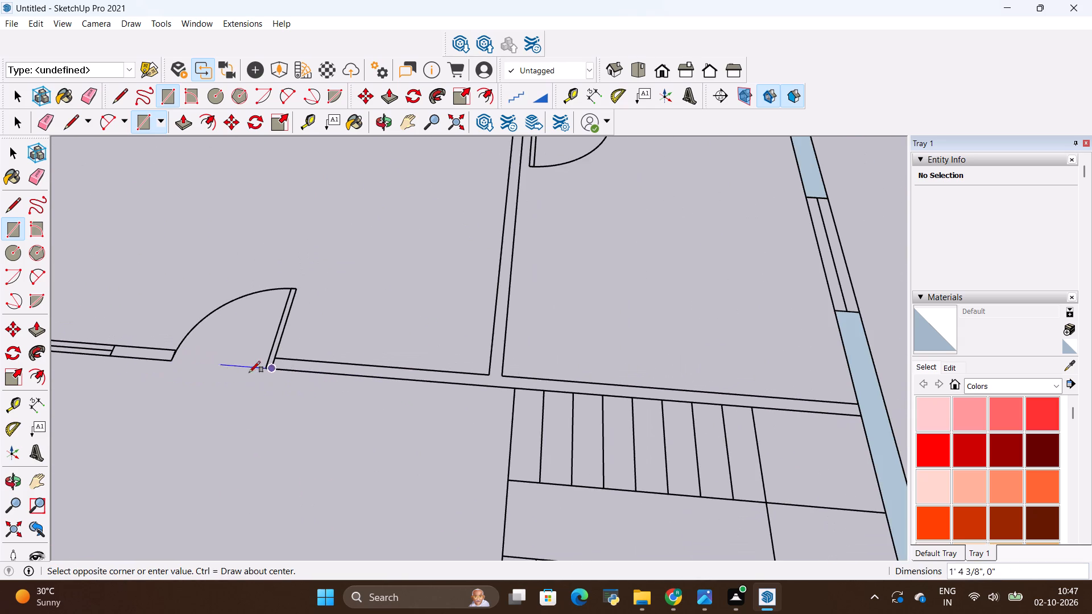
{"action": "left_click", "coordinate": [858, 404]}
Draw an 11' 7 1/2" by 4 1/2" rectangle over the partition running rearward from the wall behind the stairs.
{"action": "scroll", "coordinate": [439, 451], "scroll_direction": "down", "scroll_amount": 2}
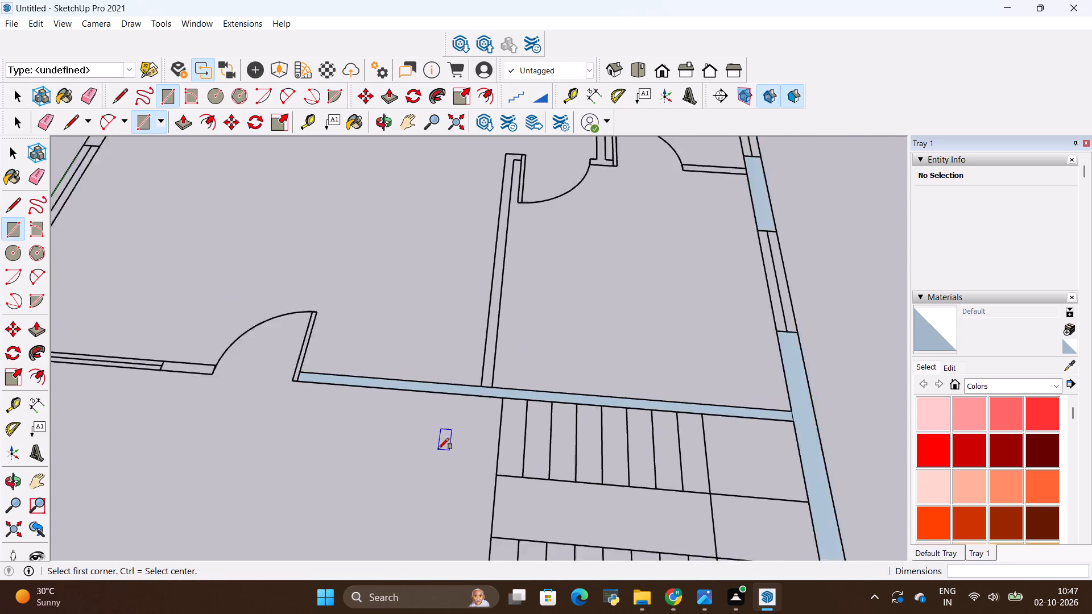
{"action": "left_click", "coordinate": [481, 385]}
{"action": "scroll", "coordinate": [481, 386], "scroll_direction": "down", "scroll_amount": 1}
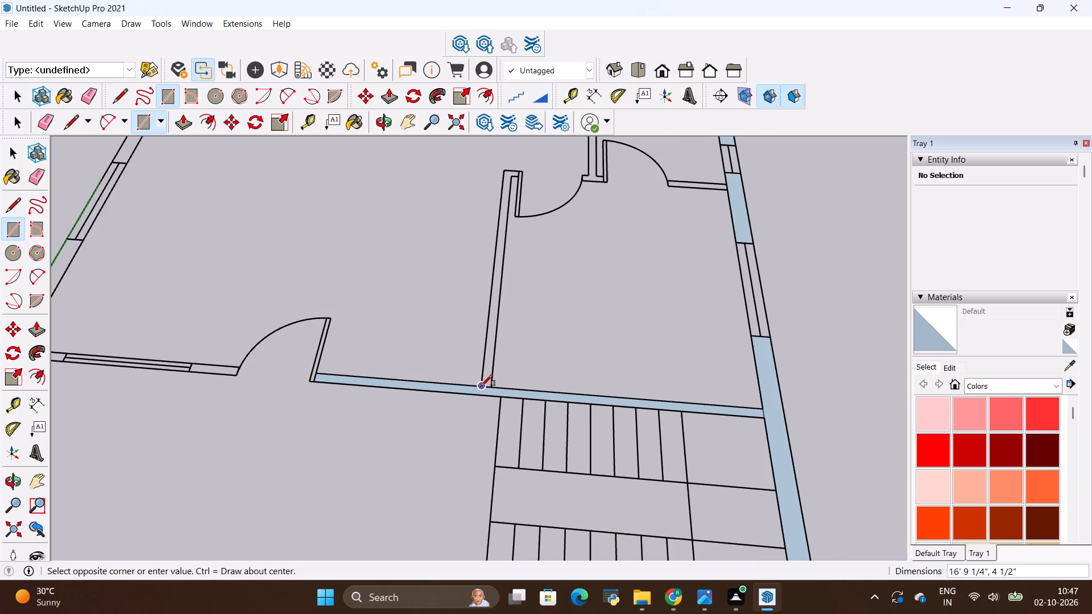
{"action": "scroll", "coordinate": [515, 165], "scroll_direction": "up", "scroll_amount": 3}
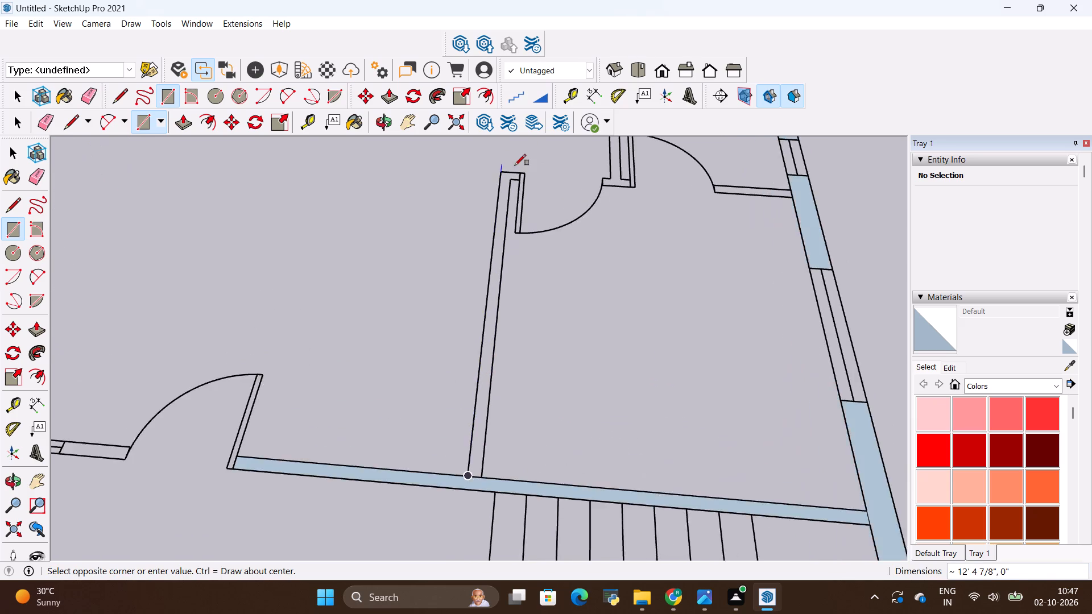
{"action": "scroll", "coordinate": [515, 165], "scroll_direction": "up", "scroll_amount": 8}
{"action": "left_click", "coordinate": [505, 193]}
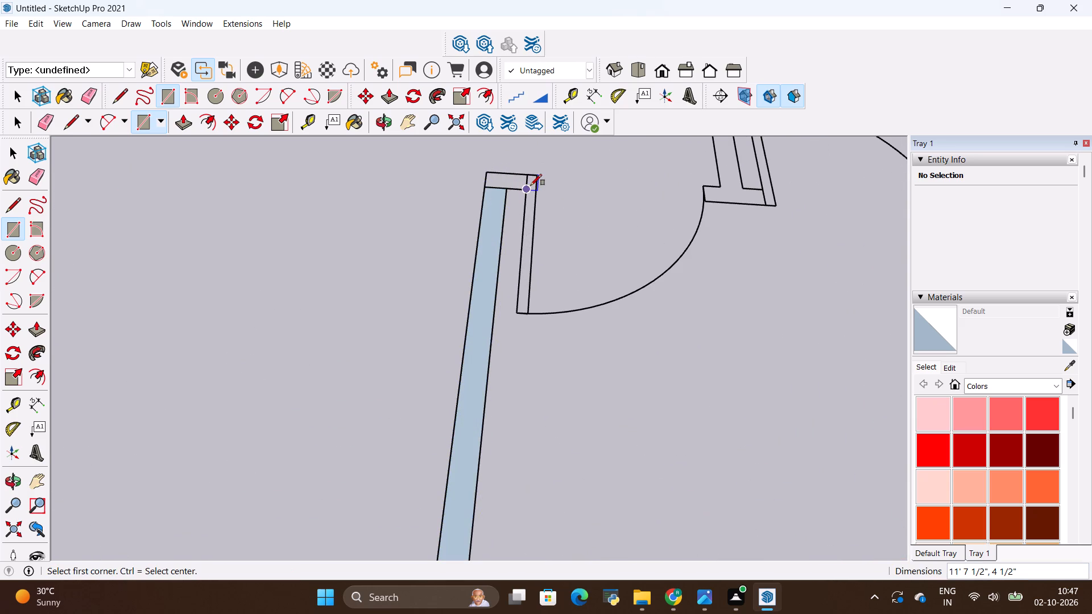
Fill the short door-side return at that partition's rear end with a rectangle and erase the line dividing the two faces.
{"action": "left_click", "coordinate": [530, 185]}
{"action": "left_click", "coordinate": [487, 169]}
{"action": "scroll", "coordinate": [503, 175], "scroll_direction": "up", "scroll_amount": 3}
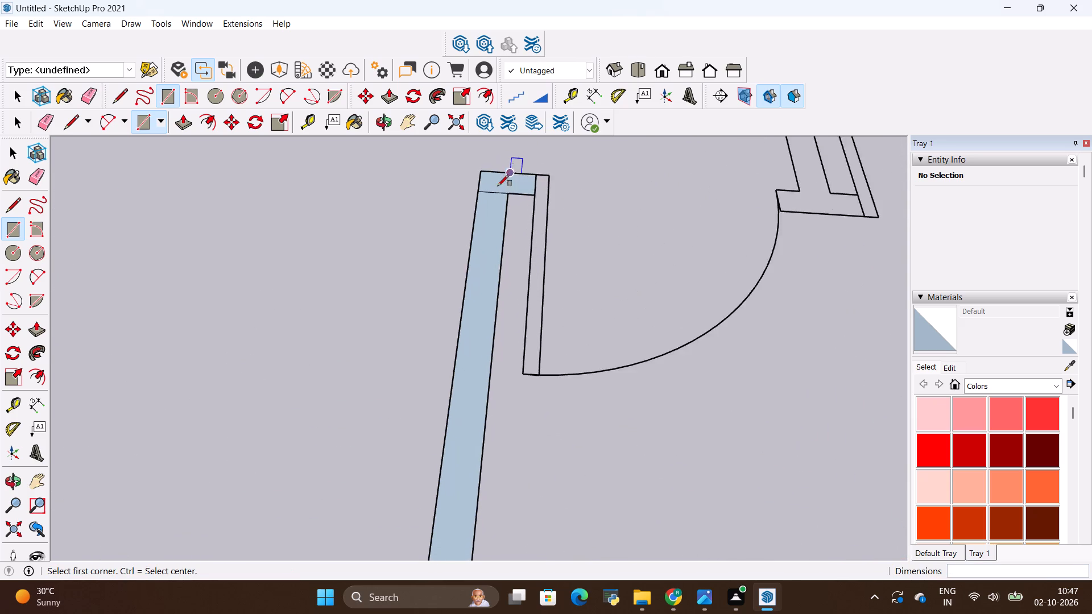
{"action": "scroll", "coordinate": [498, 186], "scroll_direction": "up", "scroll_amount": 3}
{"action": "key", "text": "e"}
{"action": "left_click_drag", "start_coordinate": [493, 186], "coordinate": [491, 201]}
Draw rectangles over the short wall between the door openings, about 4' 3 1/2" by 4 1/2", and its 1' by 4 1/2" end piece.
{"action": "scroll", "coordinate": [428, 218], "scroll_direction": "down", "scroll_amount": 12}
{"action": "scroll", "coordinate": [631, 322], "scroll_direction": "down", "scroll_amount": 3}
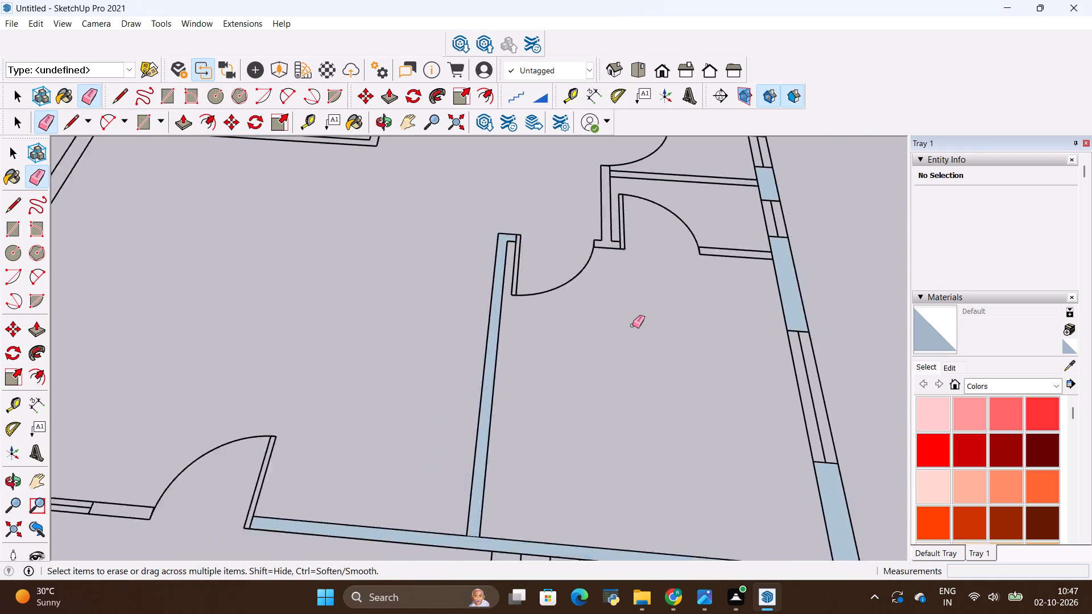
{"action": "scroll", "coordinate": [632, 325], "scroll_direction": "down", "scroll_amount": 2}
{"action": "scroll", "coordinate": [609, 163], "scroll_direction": "up", "scroll_amount": 6}
{"action": "key", "text": "r"}
{"action": "scroll", "coordinate": [609, 168], "scroll_direction": "up", "scroll_amount": 1}
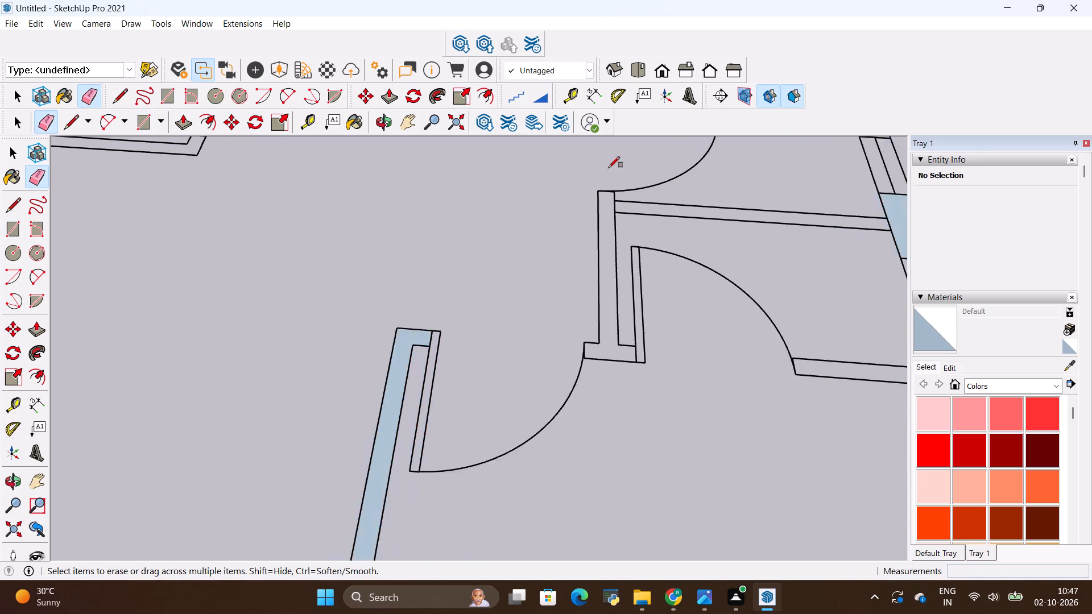
{"action": "scroll", "coordinate": [609, 168], "scroll_direction": "up", "scroll_amount": 1}
{"action": "left_click", "coordinate": [599, 196]}
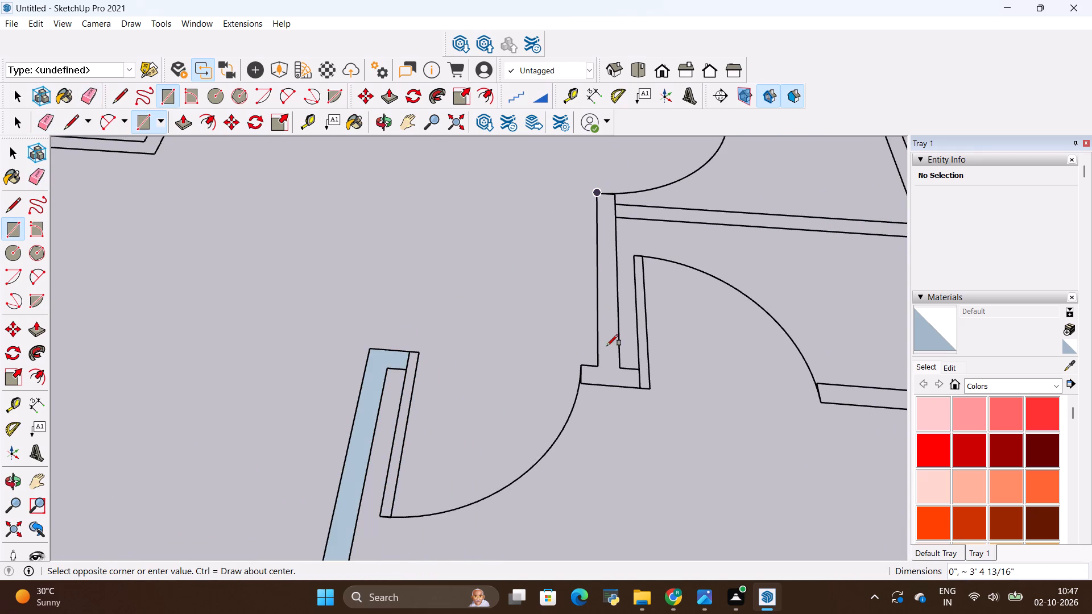
{"action": "left_click", "coordinate": [623, 367]}
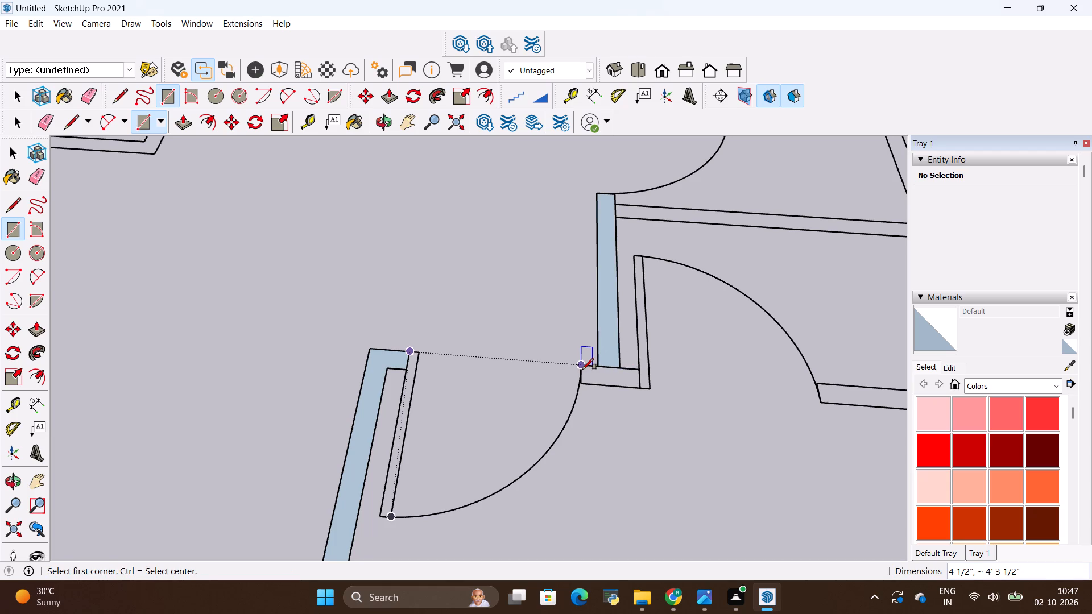
{"action": "left_click", "coordinate": [582, 366]}
{"action": "left_click", "coordinate": [643, 391]}
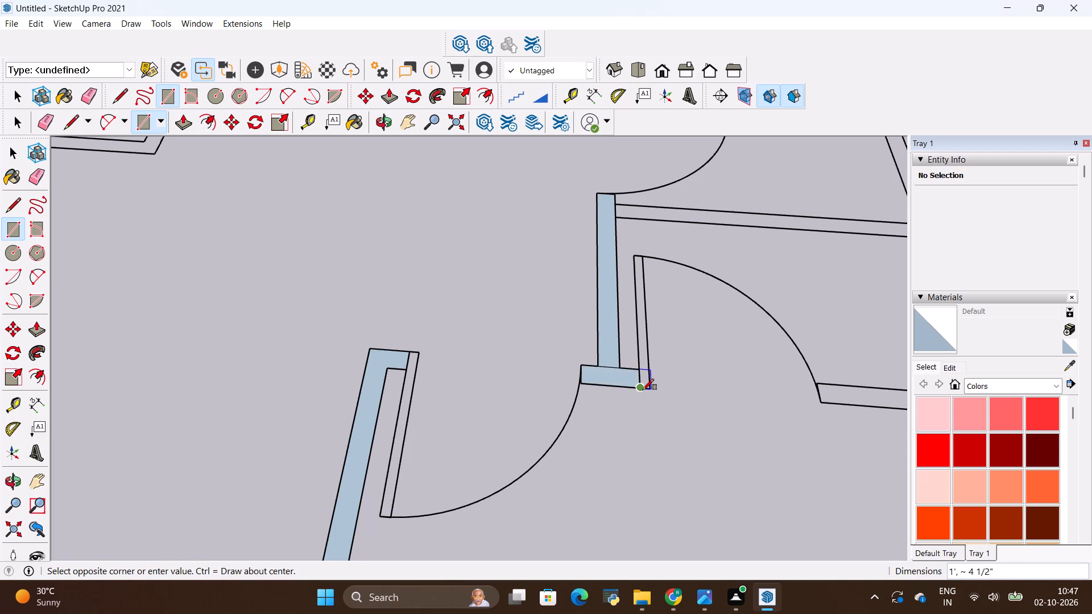
{"action": "scroll", "coordinate": [607, 391], "scroll_direction": "up", "scroll_amount": 13}
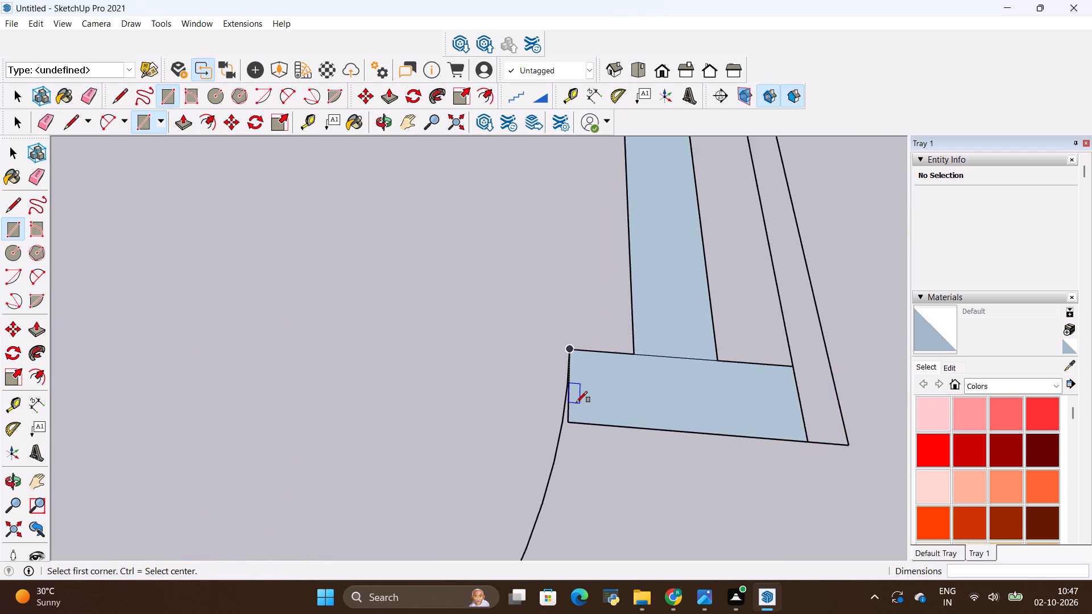
{"action": "scroll", "coordinate": [576, 403], "scroll_direction": "up", "scroll_amount": 5}
{"action": "key", "text": "Escape"}
Draw a rectangle over the cross partition running from that short wall to the right outer wall.
{"action": "scroll", "coordinate": [420, 371], "scroll_direction": "down", "scroll_amount": 16}
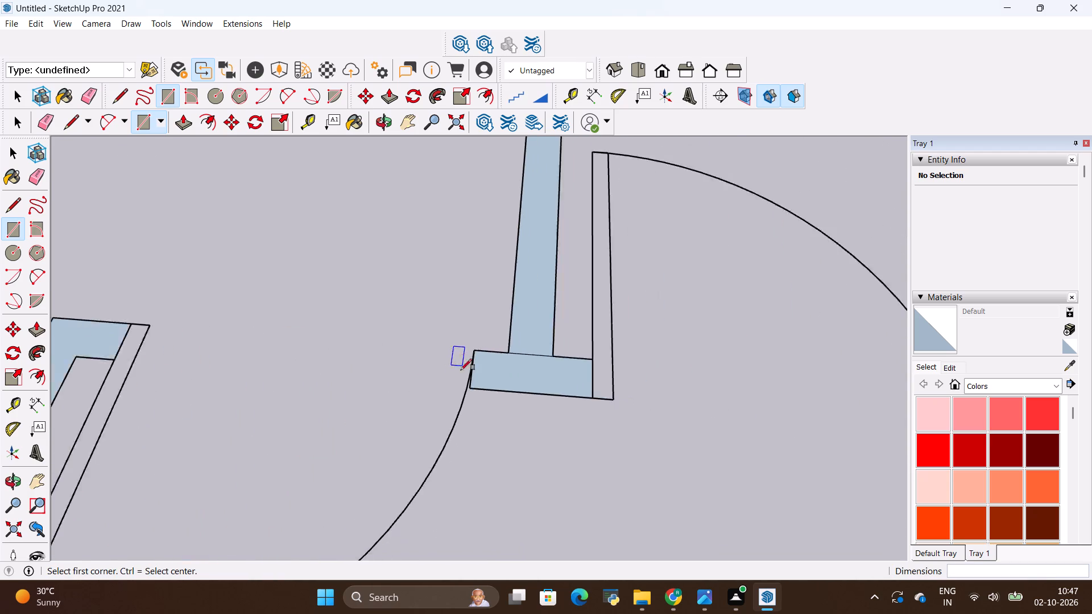
{"action": "scroll", "coordinate": [478, 375], "scroll_direction": "down", "scroll_amount": 10}
{"action": "scroll", "coordinate": [564, 268], "scroll_direction": "up", "scroll_amount": 8}
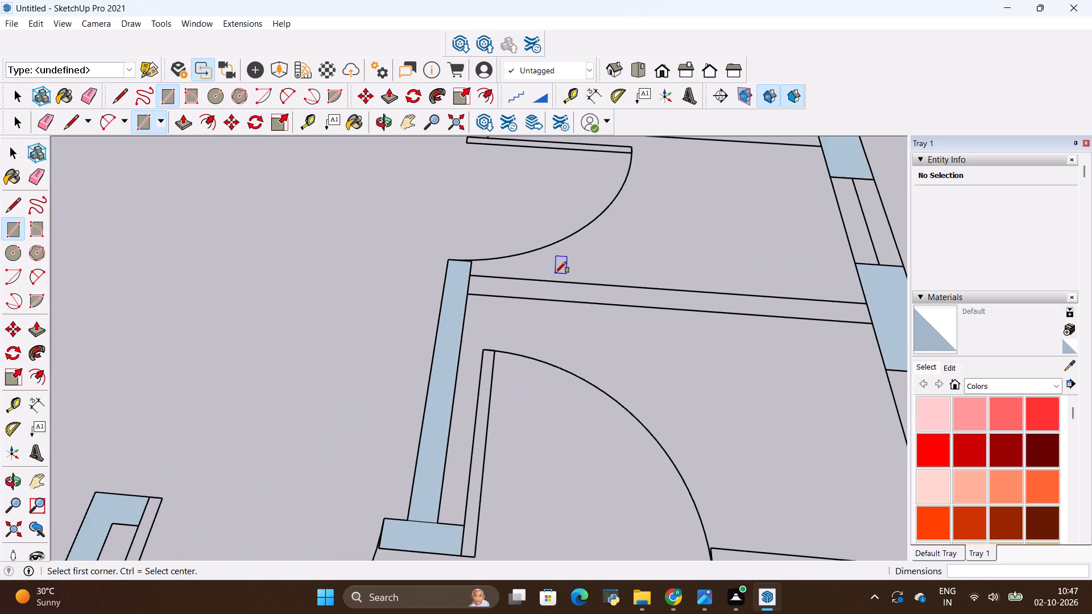
{"action": "key", "text": "r"}
{"action": "left_click", "coordinate": [473, 279]}
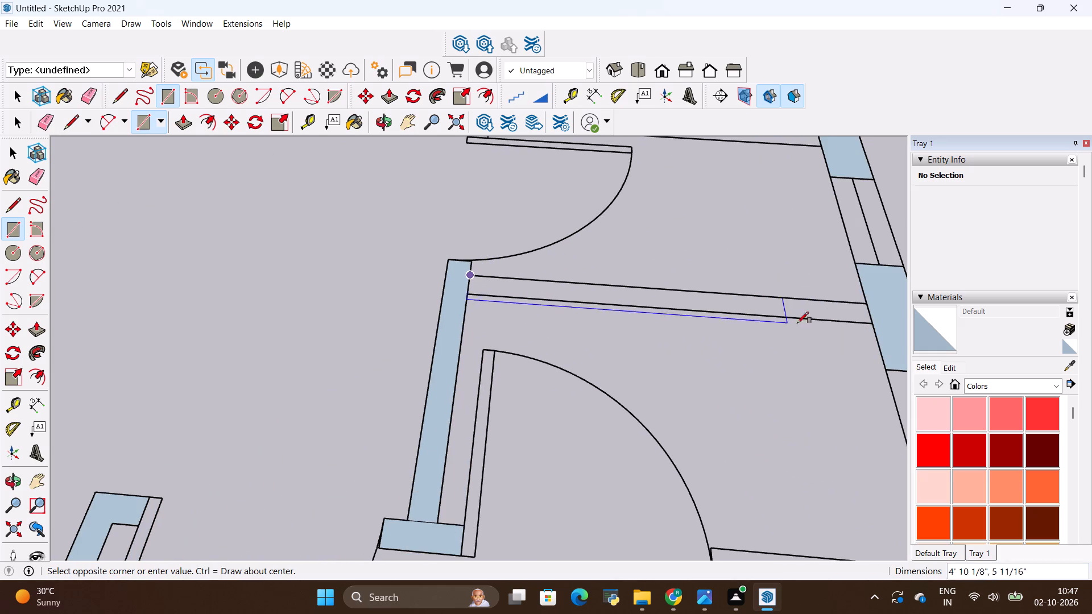
{"action": "left_click", "coordinate": [869, 320]}
Draw a rectangle about 10' 8 3/4" by 4 1/2" over the rear left room's partition, from the rear outer wall to its door.
{"action": "scroll", "coordinate": [769, 335], "scroll_direction": "down", "scroll_amount": 9}
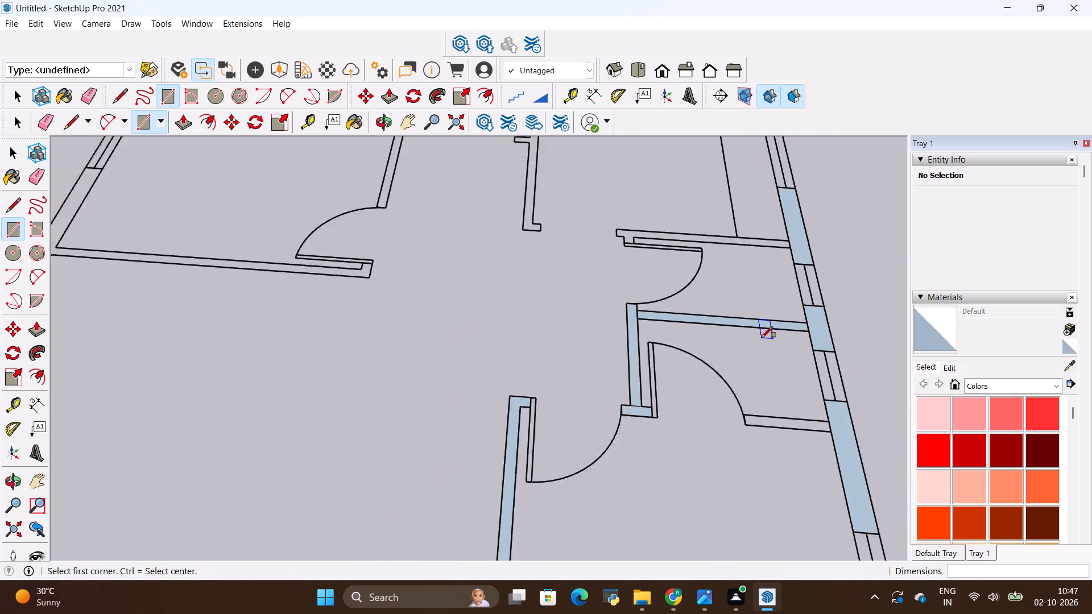
{"action": "scroll", "coordinate": [762, 338], "scroll_direction": "down", "scroll_amount": 12}
{"action": "scroll", "coordinate": [747, 194], "scroll_direction": "up", "scroll_amount": 4}
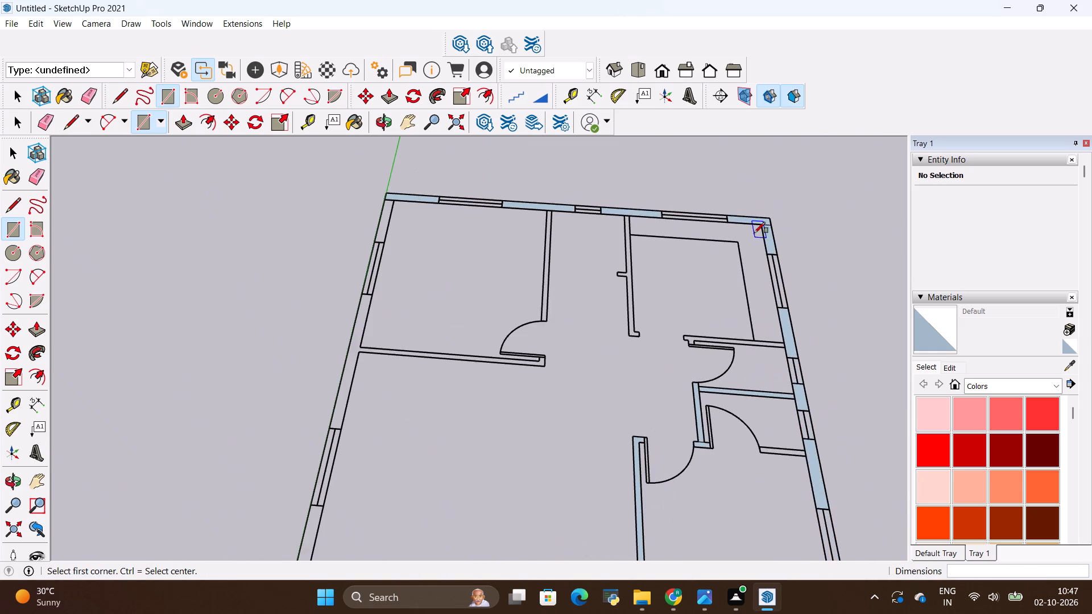
{"action": "scroll", "coordinate": [640, 186], "scroll_direction": "up", "scroll_amount": 9}
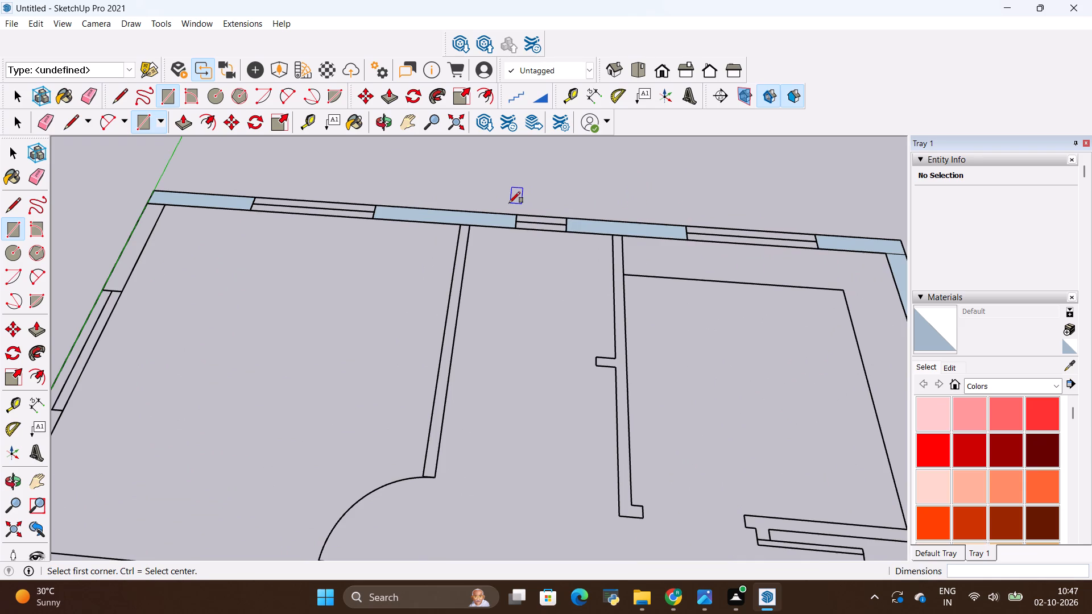
{"action": "scroll", "coordinate": [508, 203], "scroll_direction": "up", "scroll_amount": 1}
{"action": "scroll", "coordinate": [587, 201], "scroll_direction": "down", "scroll_amount": 3}
{"action": "scroll", "coordinate": [460, 231], "scroll_direction": "up", "scroll_amount": 3}
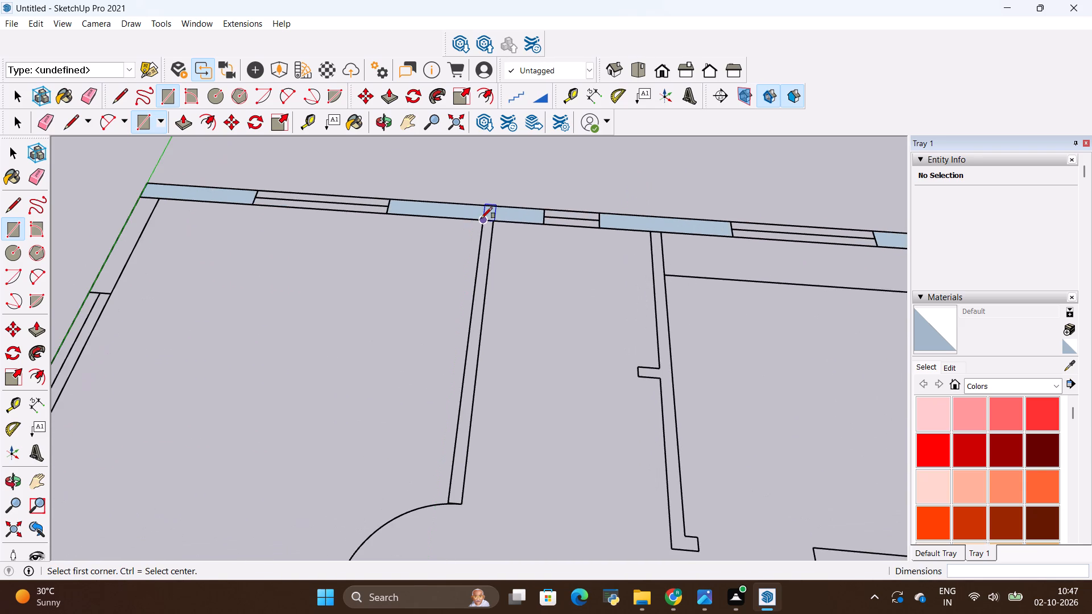
{"action": "left_click", "coordinate": [481, 221]}
{"action": "left_click", "coordinate": [461, 504]}
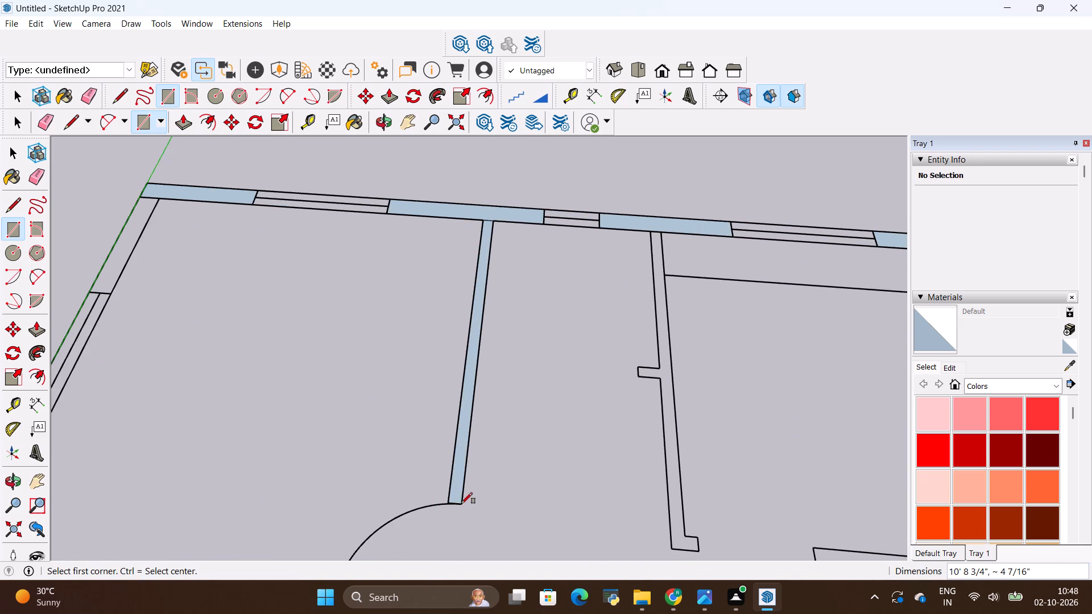
Fill the second rear partition with an 11' 3/4" by 4 1/2" rectangle, plus its end foot about 8 1/2" long and its mid-length side stub.
{"action": "left_click", "coordinate": [652, 235]}
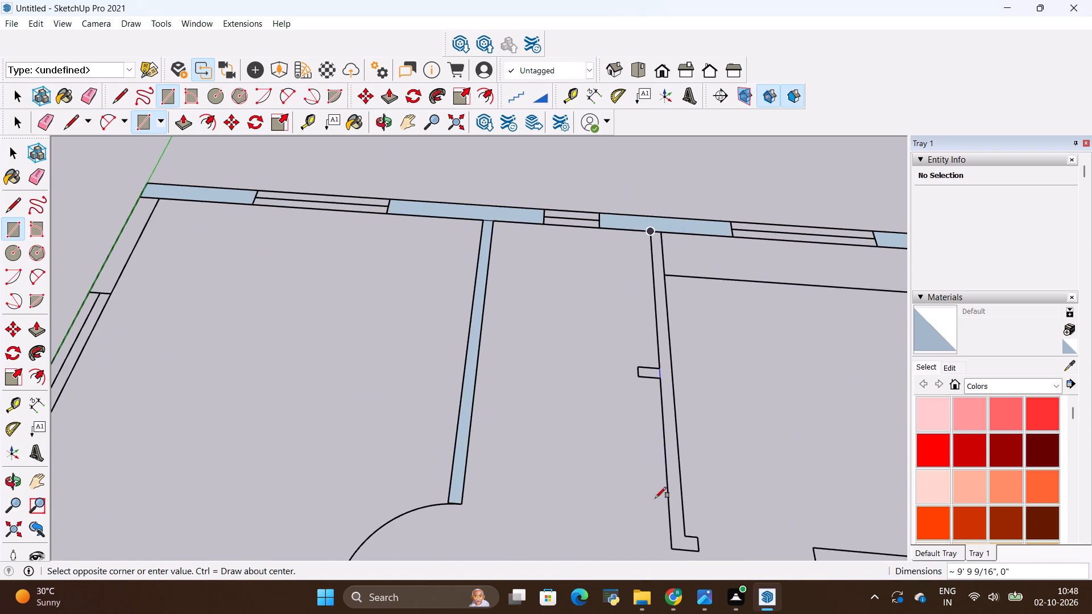
{"action": "left_click", "coordinate": [683, 537]}
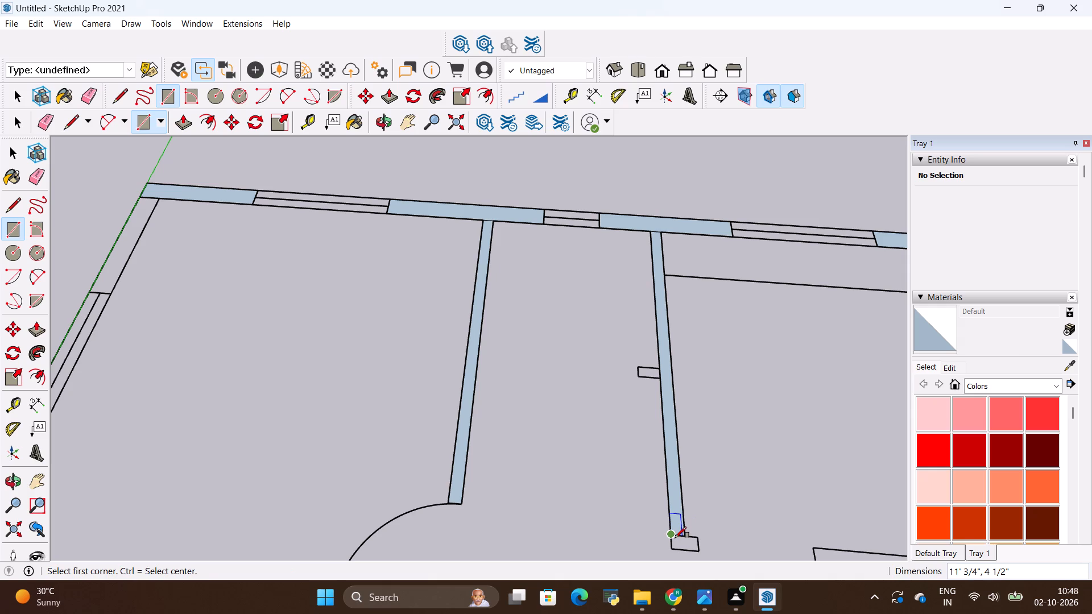
{"action": "left_click", "coordinate": [675, 538]}
{"action": "left_click", "coordinate": [696, 553]}
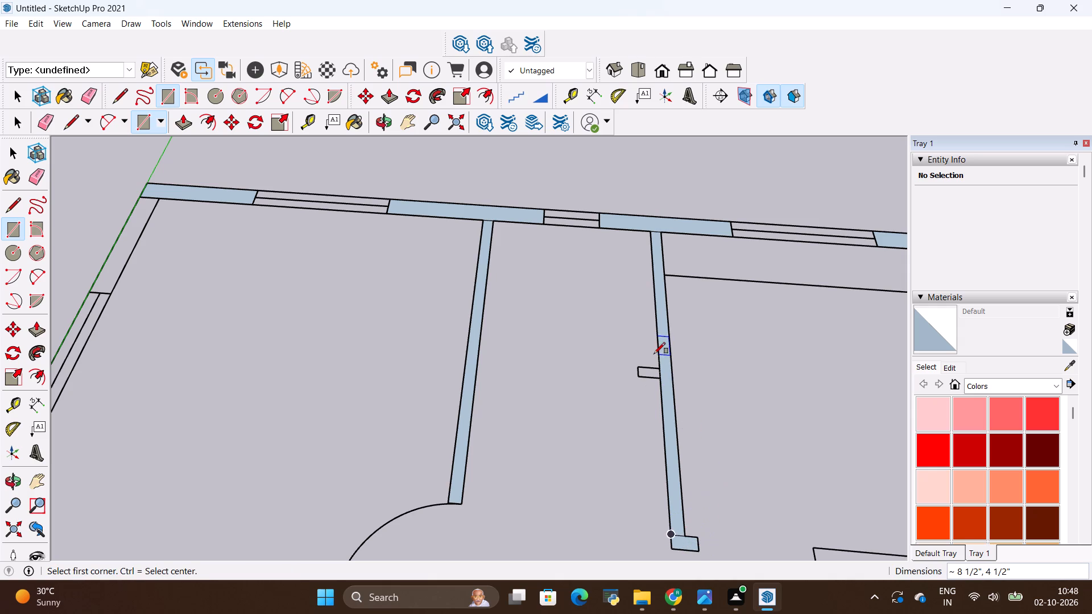
{"action": "scroll", "coordinate": [655, 353], "scroll_direction": "up", "scroll_amount": 3}
{"action": "left_click", "coordinate": [662, 376]}
{"action": "left_click", "coordinate": [629, 385]}
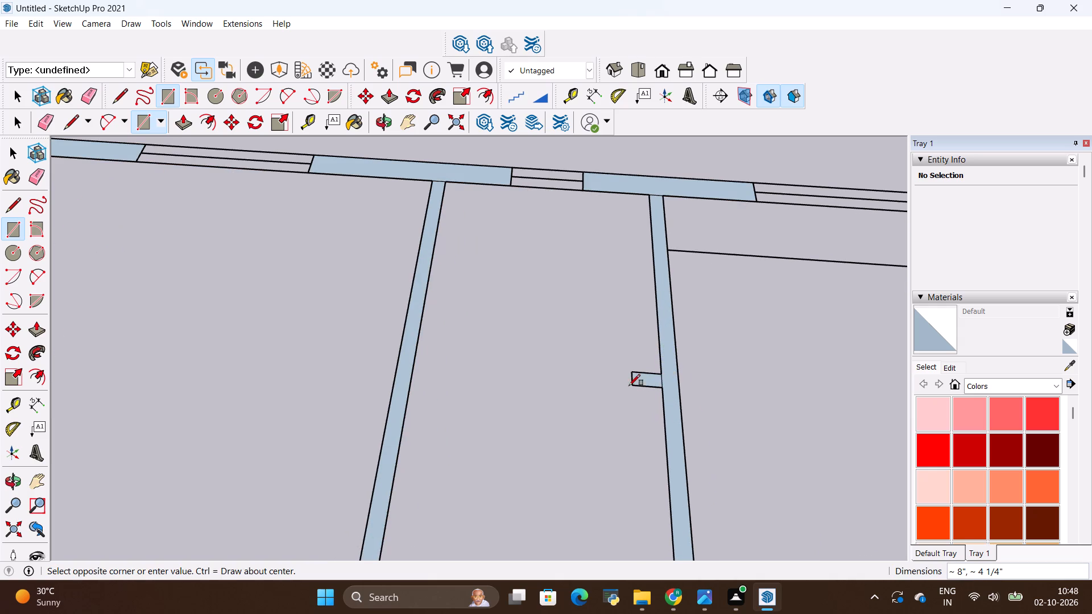
Erase the lines separating the side stub and the end foot from the second rear partition.
{"action": "scroll", "coordinate": [650, 345], "scroll_direction": "down", "scroll_amount": 4}
{"action": "scroll", "coordinate": [651, 369], "scroll_direction": "up", "scroll_amount": 11}
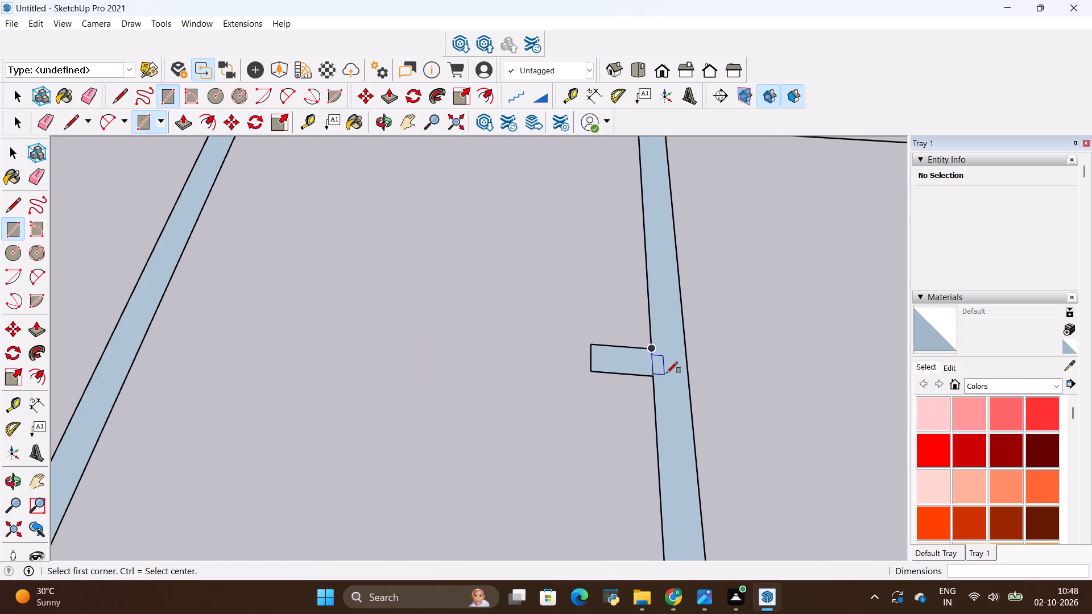
{"action": "scroll", "coordinate": [666, 369], "scroll_direction": "up", "scroll_amount": 2}
{"action": "key", "text": "e"}
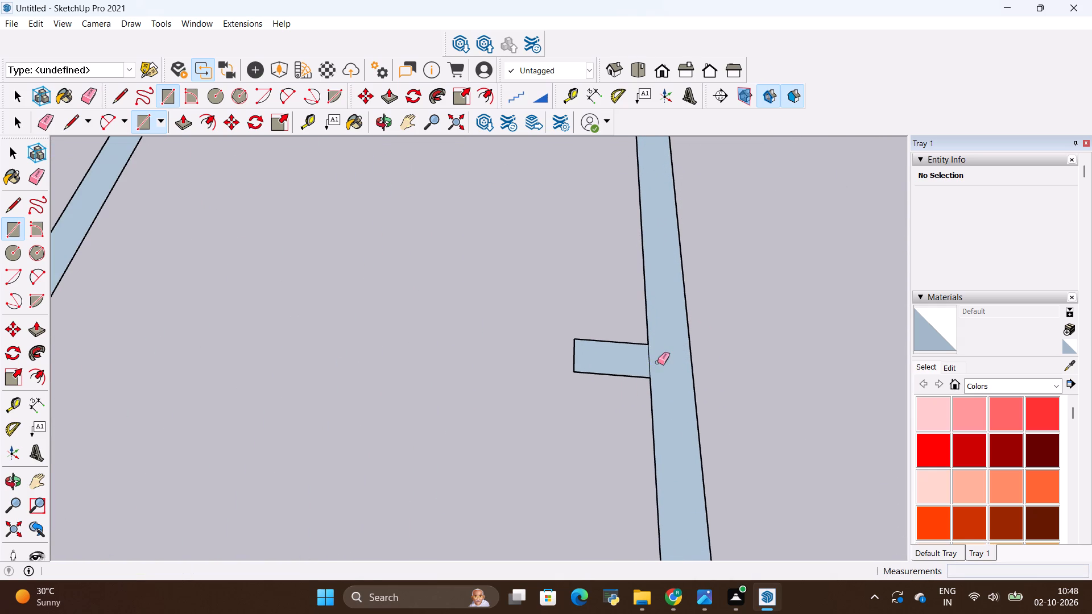
{"action": "left_click_drag", "start_coordinate": [646, 363], "coordinate": [627, 365]}
{"action": "left_click_drag", "start_coordinate": [665, 358], "coordinate": [643, 361]}
{"action": "scroll", "coordinate": [601, 329], "scroll_direction": "down", "scroll_amount": 6}
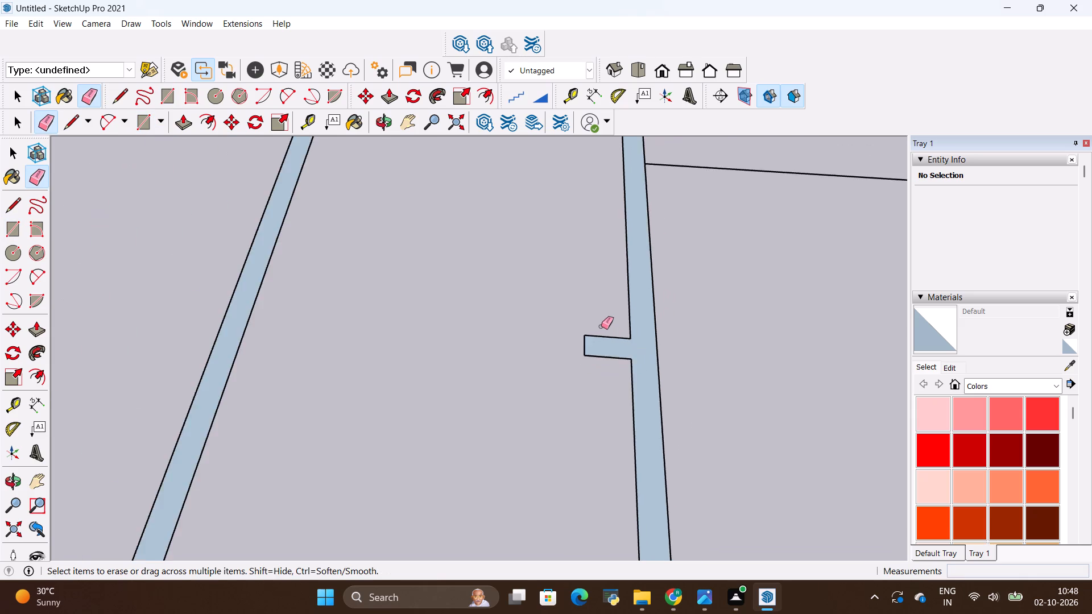
{"action": "scroll", "coordinate": [601, 326], "scroll_direction": "down", "scroll_amount": 5}
{"action": "scroll", "coordinate": [615, 321], "scroll_direction": "up", "scroll_amount": 14}
{"action": "scroll", "coordinate": [613, 327], "scroll_direction": "down", "scroll_amount": 6}
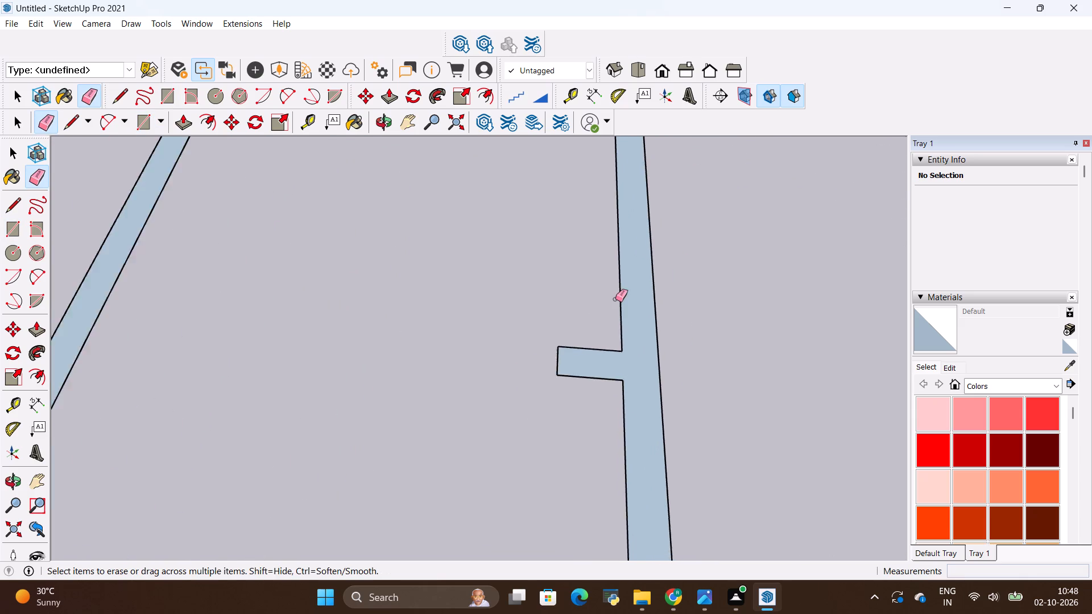
{"action": "scroll", "coordinate": [615, 299], "scroll_direction": "down", "scroll_amount": 14}
{"action": "scroll", "coordinate": [646, 445], "scroll_direction": "up", "scroll_amount": 7}
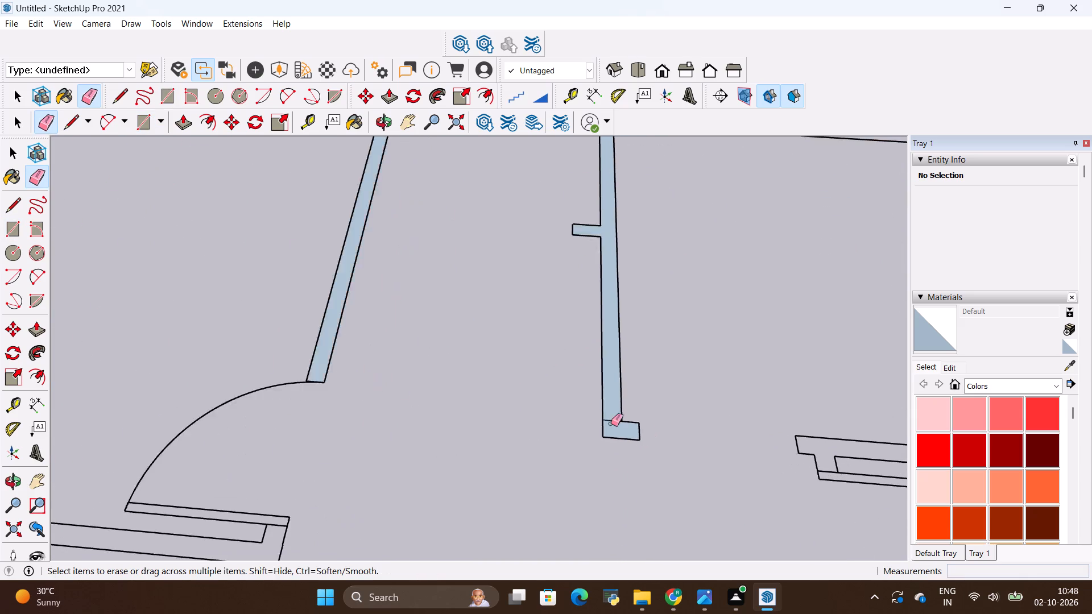
{"action": "scroll", "coordinate": [611, 424], "scroll_direction": "up", "scroll_amount": 7}
{"action": "left_click_drag", "start_coordinate": [611, 409], "coordinate": [609, 433]}
Erase the line dividing the rear left room's partition from the rear outer wall.
{"action": "scroll", "coordinate": [594, 426], "scroll_direction": "down", "scroll_amount": 7}
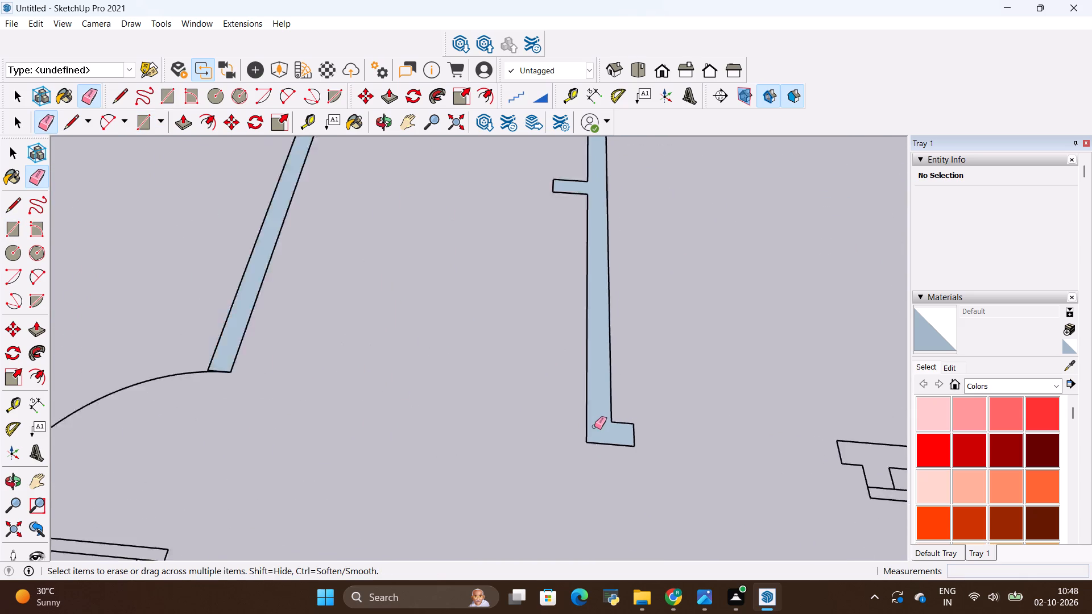
{"action": "scroll", "coordinate": [594, 426], "scroll_direction": "down", "scroll_amount": 11}
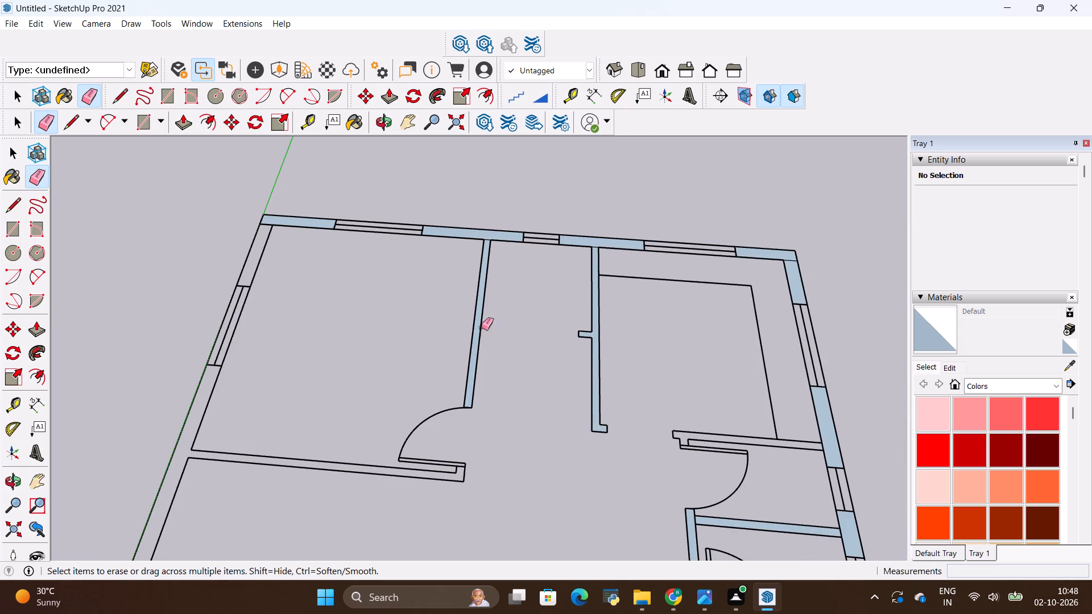
{"action": "scroll", "coordinate": [486, 226], "scroll_direction": "up", "scroll_amount": 19}
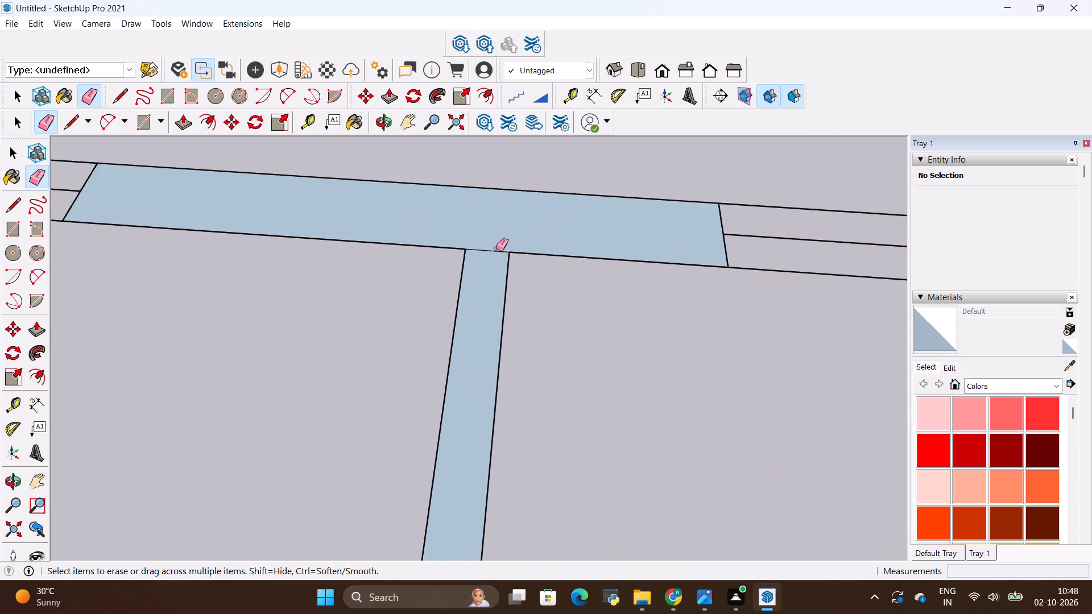
{"action": "scroll", "coordinate": [496, 248], "scroll_direction": "up", "scroll_amount": 3}
{"action": "left_click_drag", "start_coordinate": [485, 240], "coordinate": [470, 299]}
Draw a 4' 6 3/8" by 9" rectangle over the left outer wall's first solid segment, from the rear corner to the window.
{"action": "scroll", "coordinate": [549, 297], "scroll_direction": "down", "scroll_amount": 17}
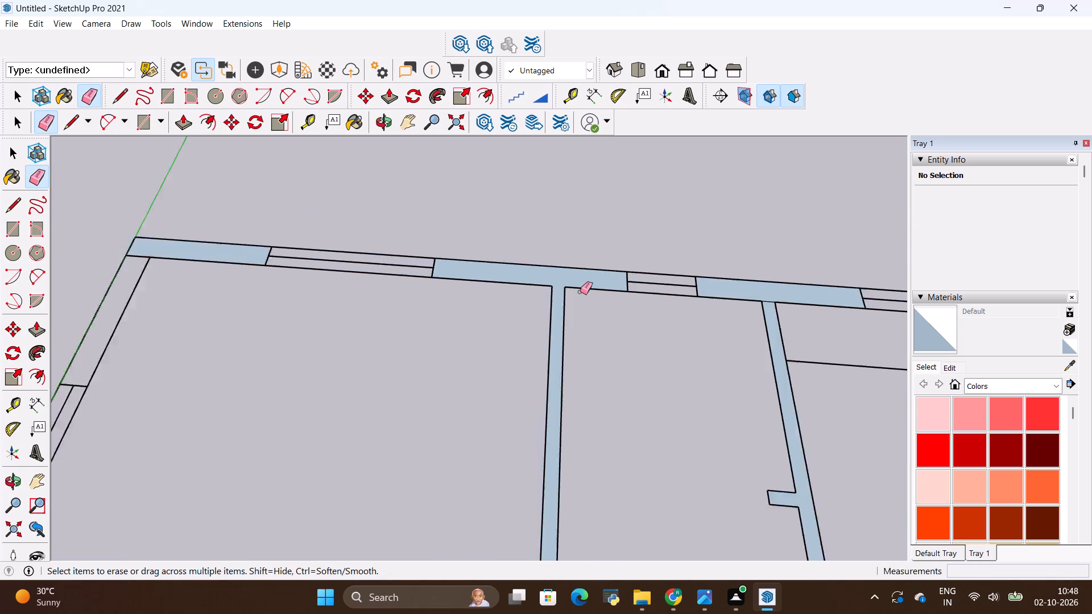
{"action": "scroll", "coordinate": [581, 289], "scroll_direction": "down", "scroll_amount": 4}
{"action": "key", "text": "r"}
{"action": "scroll", "coordinate": [276, 262], "scroll_direction": "up", "scroll_amount": 3}
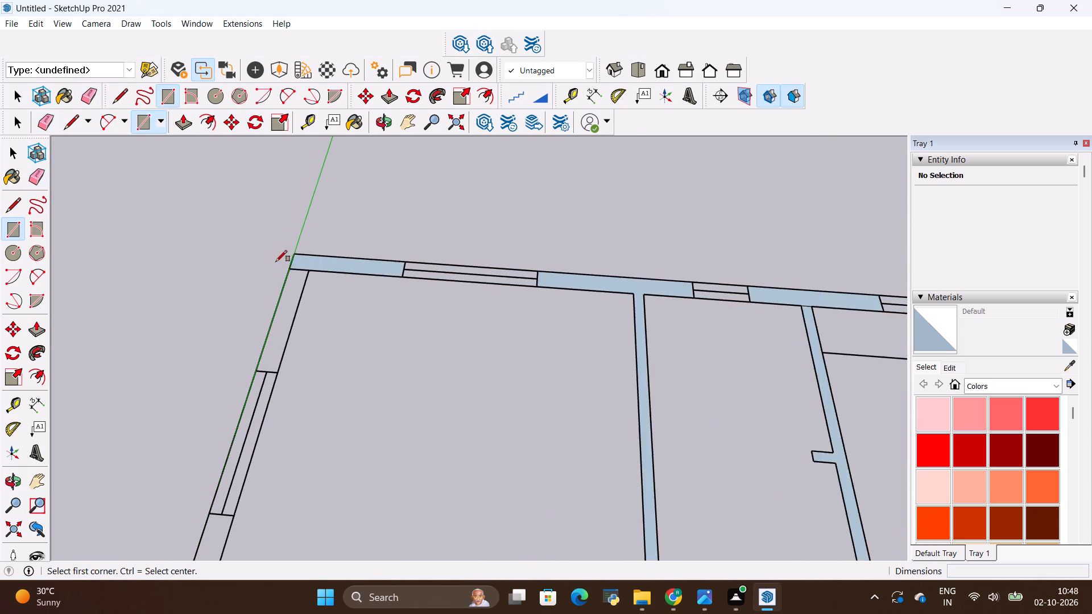
{"action": "scroll", "coordinate": [276, 262], "scroll_direction": "up", "scroll_amount": 4}
{"action": "left_click", "coordinate": [292, 269]}
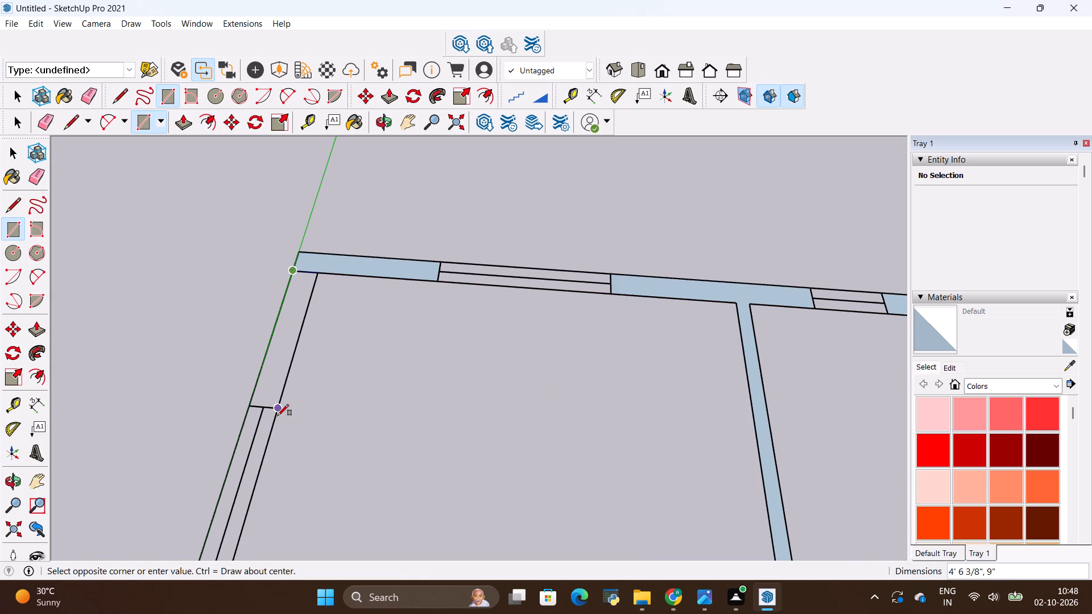
{"action": "left_click", "coordinate": [276, 410]}
{"action": "scroll", "coordinate": [299, 271], "scroll_direction": "up", "scroll_amount": 5}
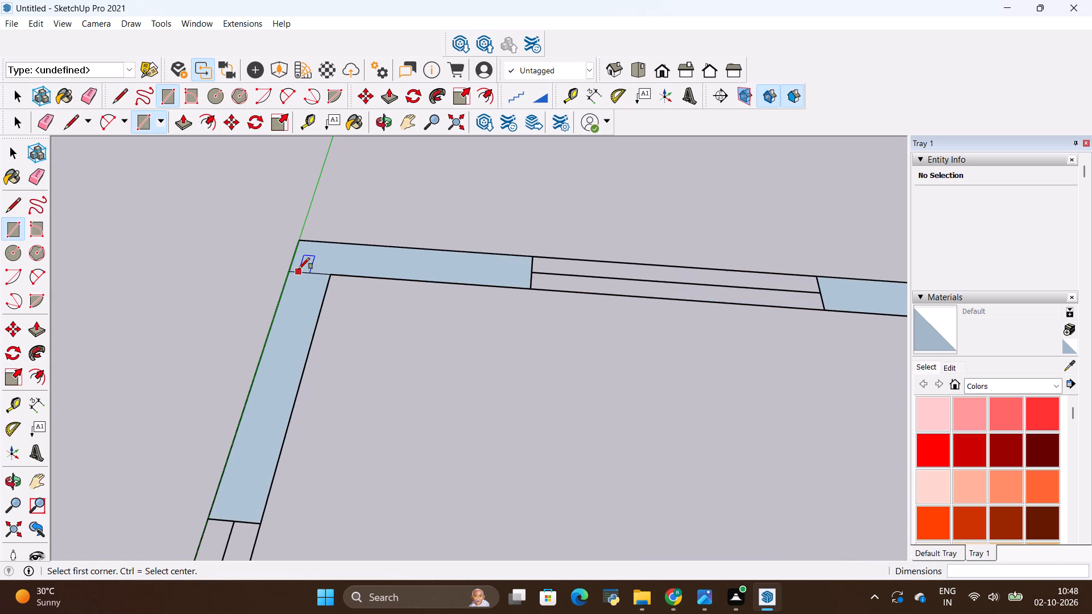
Erase the line dividing the left outer wall's first segment from the rear outer wall at their corner.
{"action": "key", "text": "e"}
{"action": "left_click_drag", "start_coordinate": [307, 264], "coordinate": [303, 292]}
Draw a 10' 8 5/8" by 9" rectangle over the left outer wall's solid segment between its two windows.
{"action": "scroll", "coordinate": [477, 278], "scroll_direction": "down", "scroll_amount": 6}
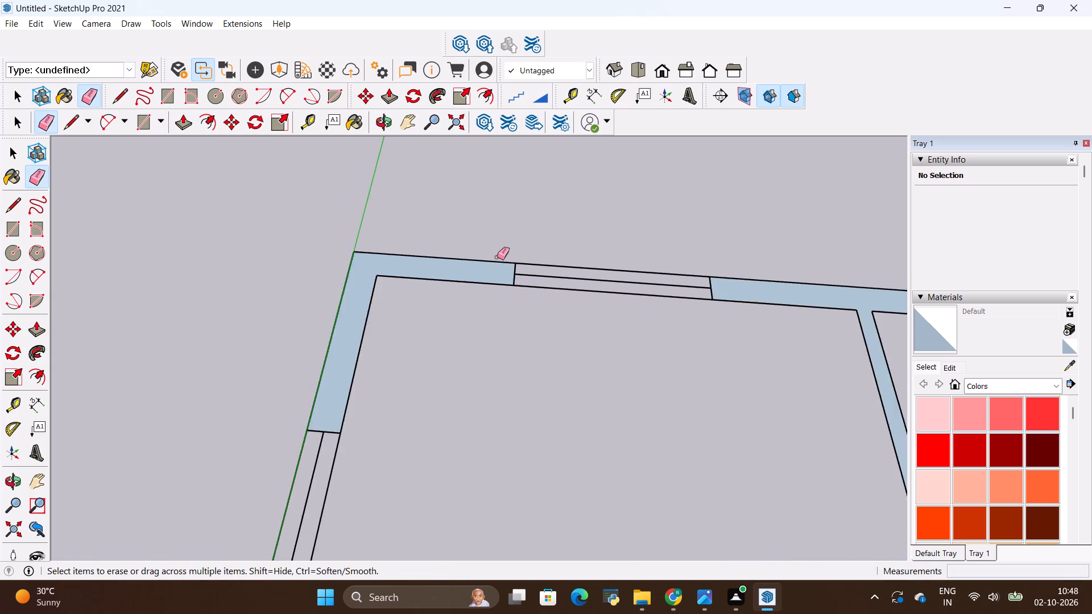
{"action": "scroll", "coordinate": [497, 257], "scroll_direction": "down", "scroll_amount": 17}
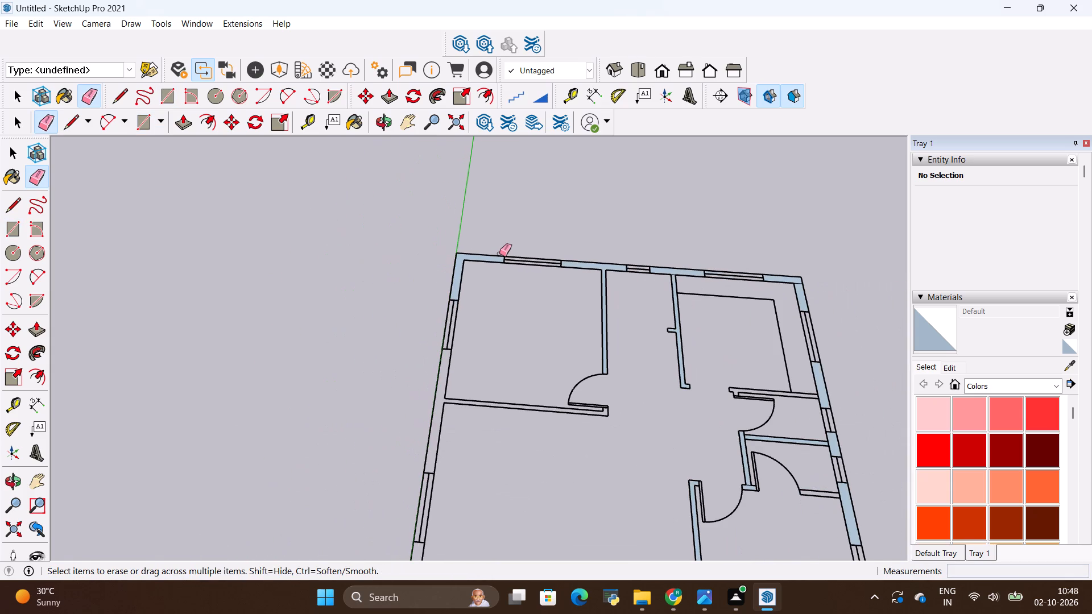
{"action": "key", "text": "r"}
{"action": "scroll", "coordinate": [439, 341], "scroll_direction": "up", "scroll_amount": 4}
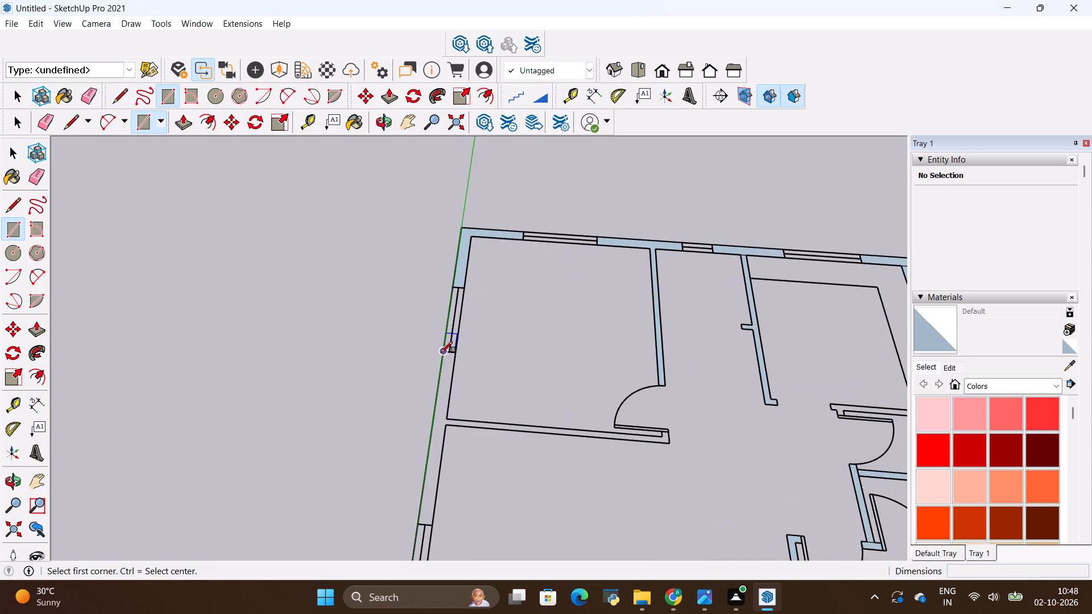
{"action": "left_click", "coordinate": [441, 352]}
{"action": "left_click", "coordinate": [431, 526]}
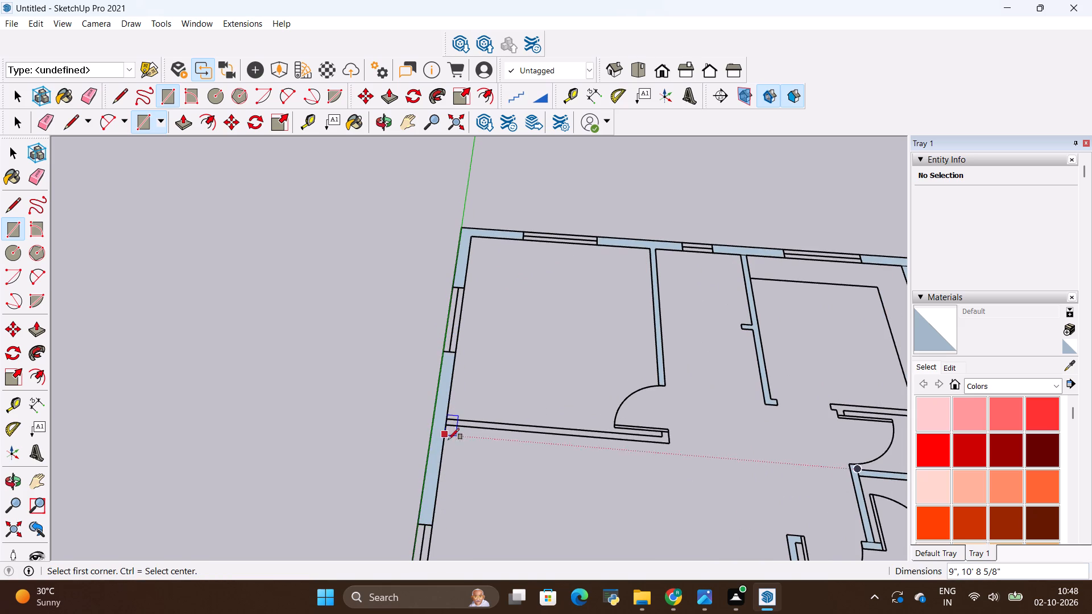
Fill the partition closing the rear left room with a 12' 3/4" by 4 1/2" rectangle, plus its end foot about 8 1/2" by 4 7/16".
{"action": "scroll", "coordinate": [442, 420], "scroll_direction": "up", "scroll_amount": 10}
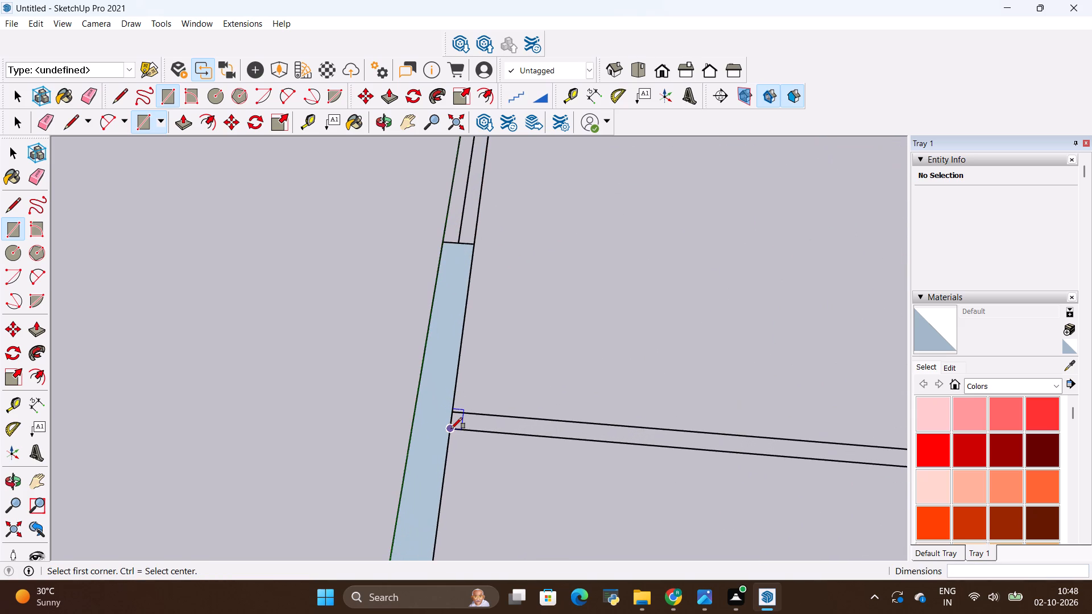
{"action": "key", "text": "r"}
{"action": "left_click", "coordinate": [452, 432]}
{"action": "scroll", "coordinate": [475, 429], "scroll_direction": "down", "scroll_amount": 5}
{"action": "scroll", "coordinate": [377, 422], "scroll_direction": "down", "scroll_amount": 1}
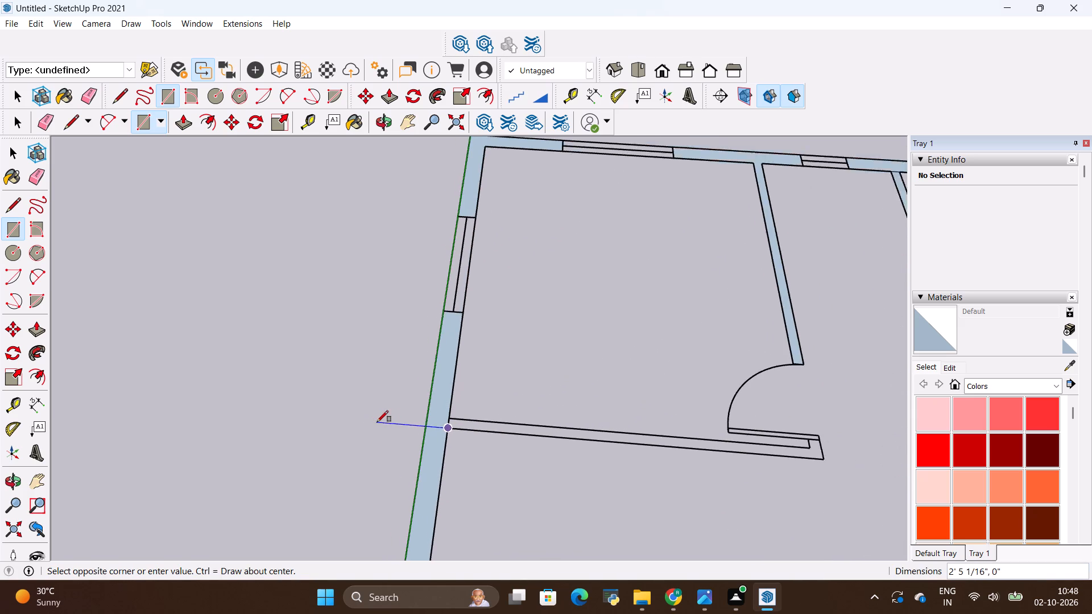
{"action": "scroll", "coordinate": [377, 422], "scroll_direction": "down", "scroll_amount": 1}
{"action": "scroll", "coordinate": [786, 458], "scroll_direction": "up", "scroll_amount": 6}
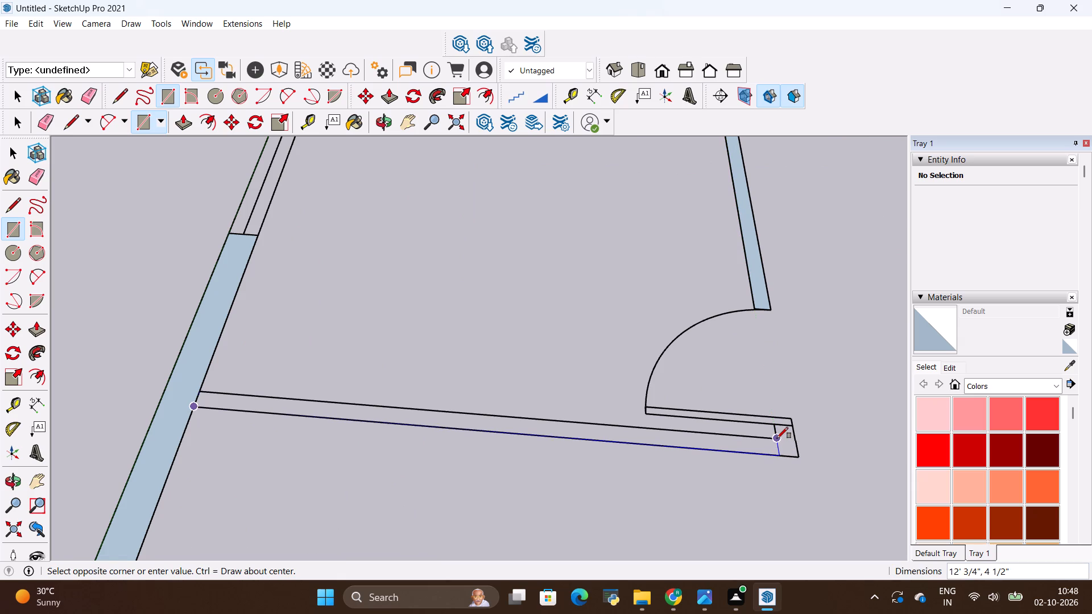
{"action": "left_click", "coordinate": [777, 438]}
{"action": "left_click", "coordinate": [780, 456]}
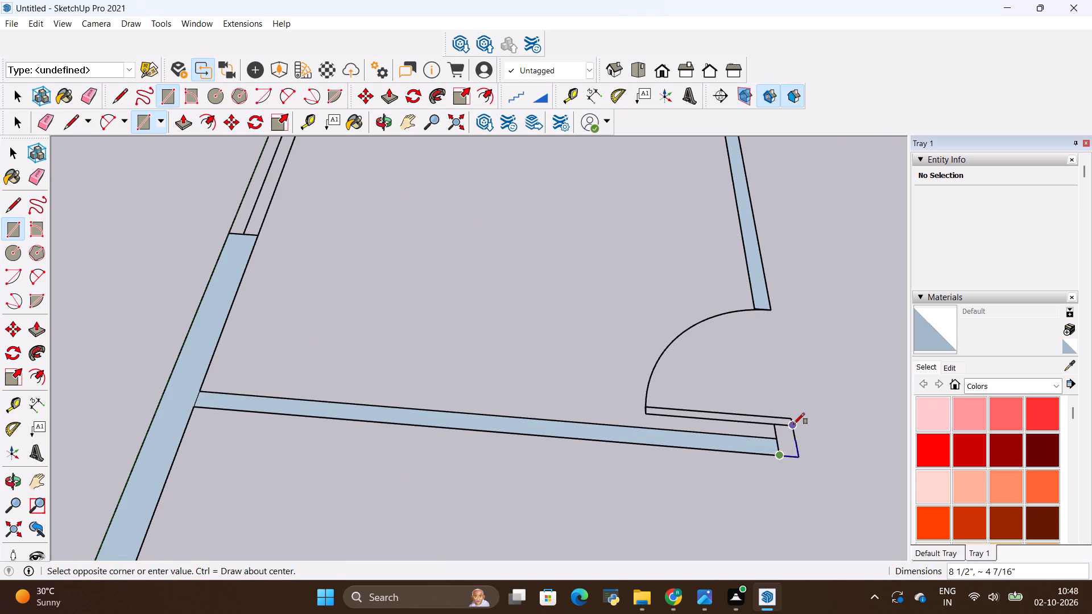
{"action": "left_click", "coordinate": [793, 424]}
Erase the lines separating the rear left room's front partition from its end foot and from the left outer wall.
{"action": "scroll", "coordinate": [785, 453], "scroll_direction": "up", "scroll_amount": 8}
{"action": "key", "text": "e"}
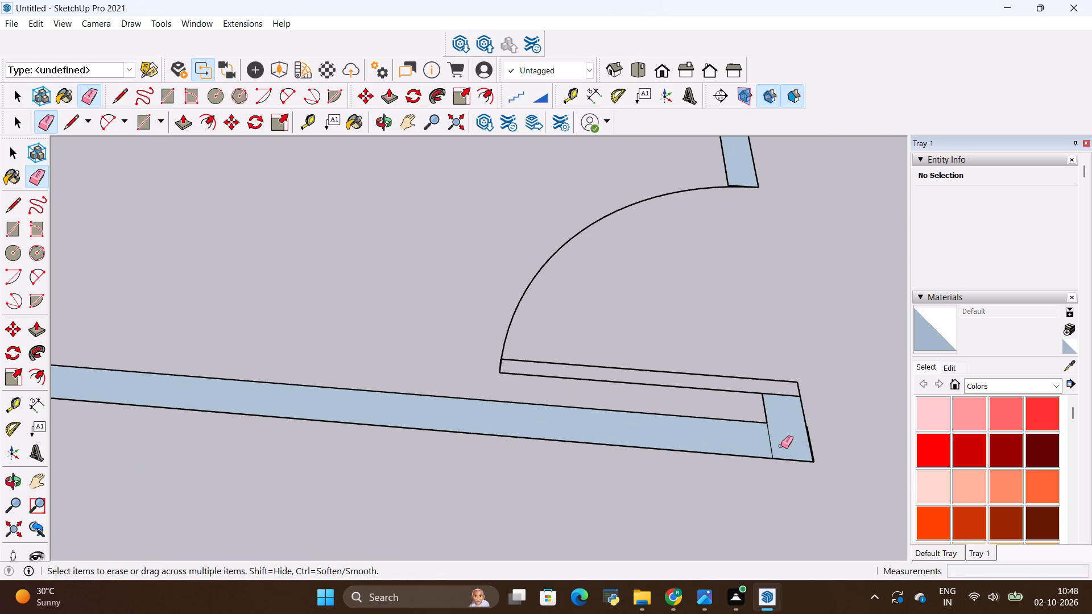
{"action": "left_click_drag", "start_coordinate": [785, 443], "coordinate": [761, 442]}
{"action": "scroll", "coordinate": [772, 442], "scroll_direction": "down", "scroll_amount": 10}
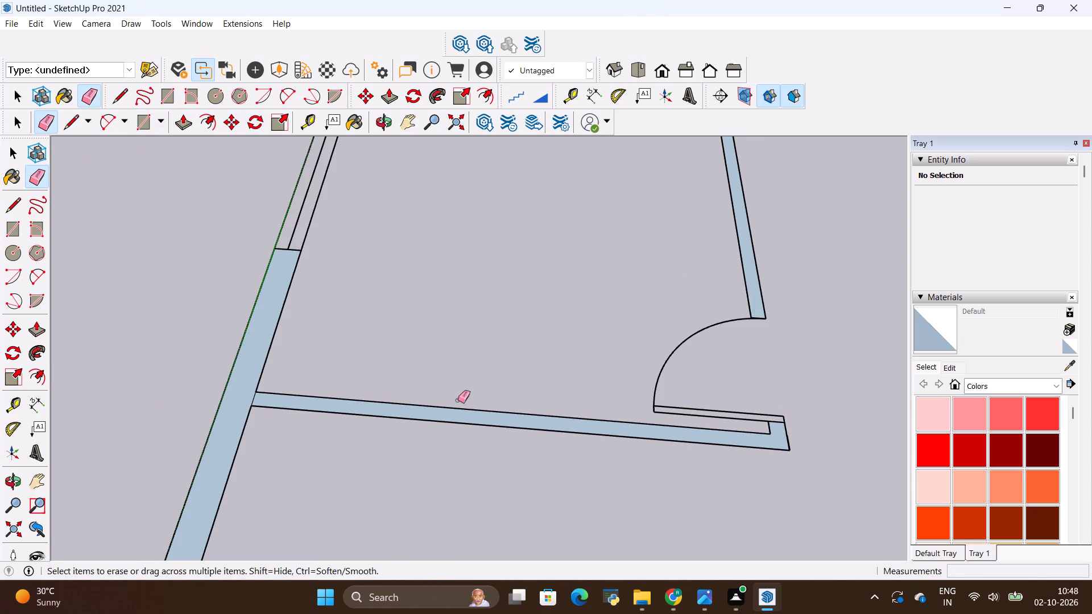
{"action": "scroll", "coordinate": [263, 391], "scroll_direction": "up", "scroll_amount": 3}
{"action": "scroll", "coordinate": [185, 422], "scroll_direction": "up", "scroll_amount": 3}
{"action": "scroll", "coordinate": [261, 394], "scroll_direction": "up", "scroll_amount": 7}
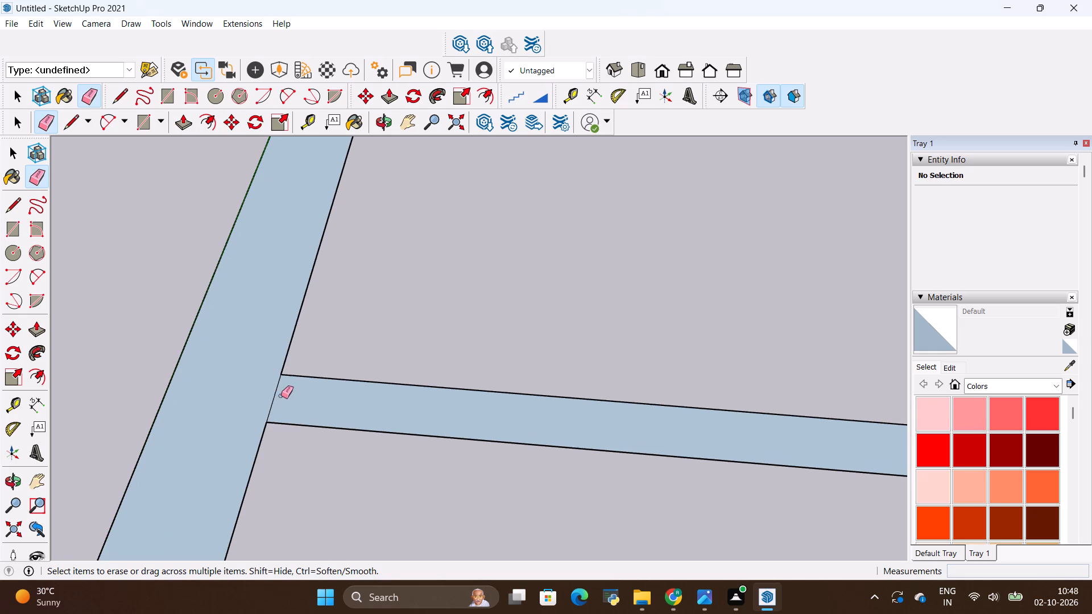
{"action": "left_click_drag", "start_coordinate": [282, 396], "coordinate": [264, 395]}
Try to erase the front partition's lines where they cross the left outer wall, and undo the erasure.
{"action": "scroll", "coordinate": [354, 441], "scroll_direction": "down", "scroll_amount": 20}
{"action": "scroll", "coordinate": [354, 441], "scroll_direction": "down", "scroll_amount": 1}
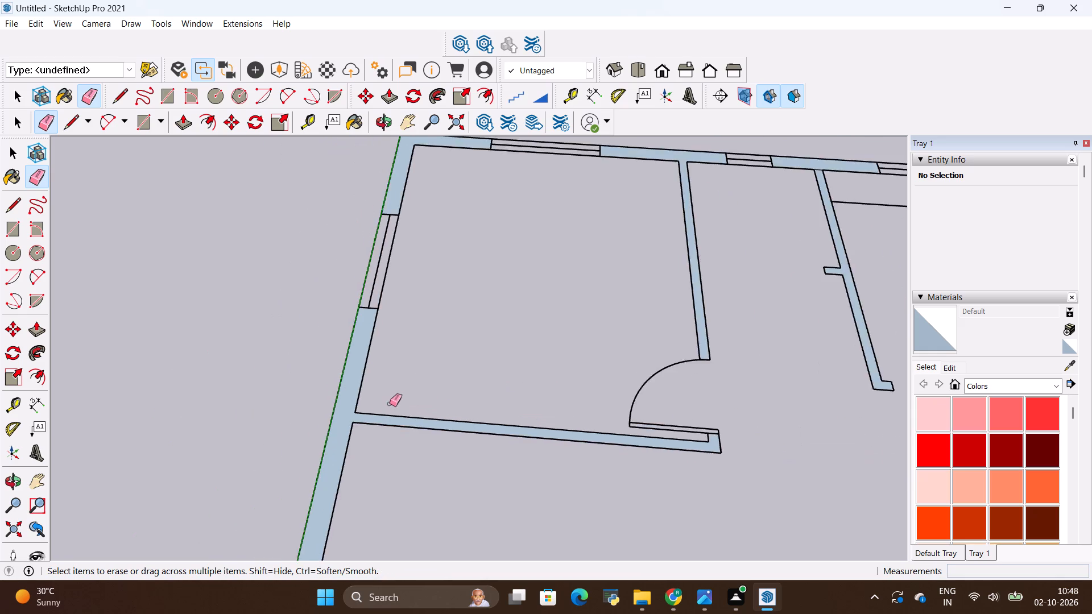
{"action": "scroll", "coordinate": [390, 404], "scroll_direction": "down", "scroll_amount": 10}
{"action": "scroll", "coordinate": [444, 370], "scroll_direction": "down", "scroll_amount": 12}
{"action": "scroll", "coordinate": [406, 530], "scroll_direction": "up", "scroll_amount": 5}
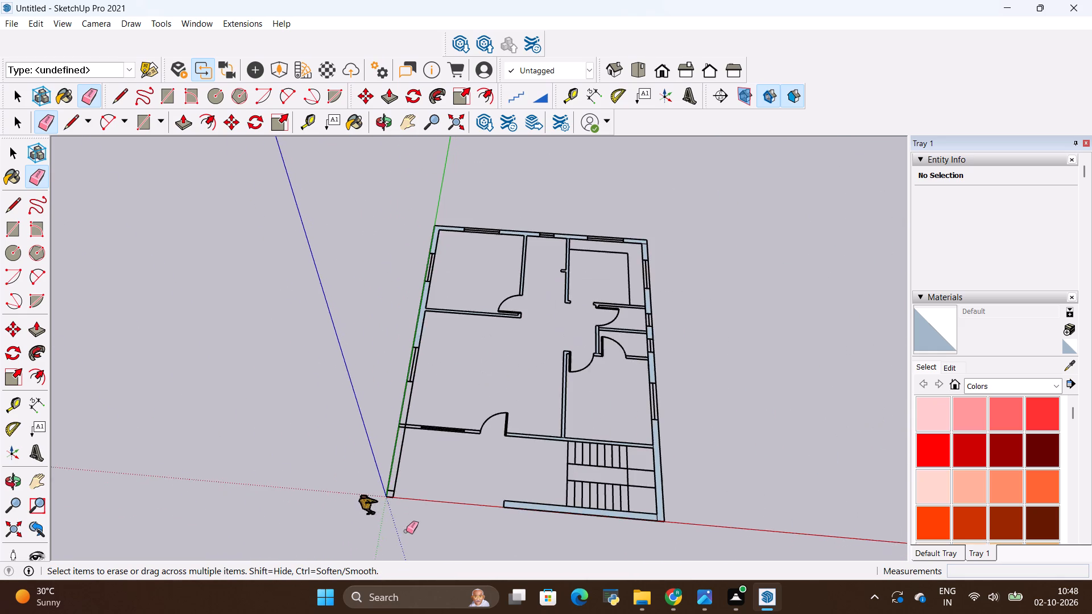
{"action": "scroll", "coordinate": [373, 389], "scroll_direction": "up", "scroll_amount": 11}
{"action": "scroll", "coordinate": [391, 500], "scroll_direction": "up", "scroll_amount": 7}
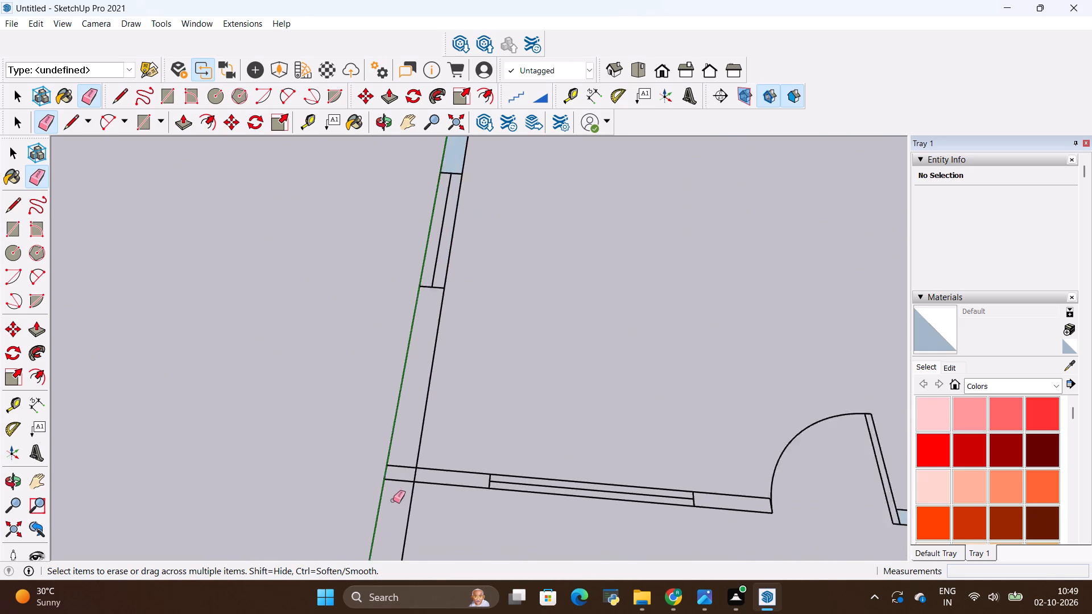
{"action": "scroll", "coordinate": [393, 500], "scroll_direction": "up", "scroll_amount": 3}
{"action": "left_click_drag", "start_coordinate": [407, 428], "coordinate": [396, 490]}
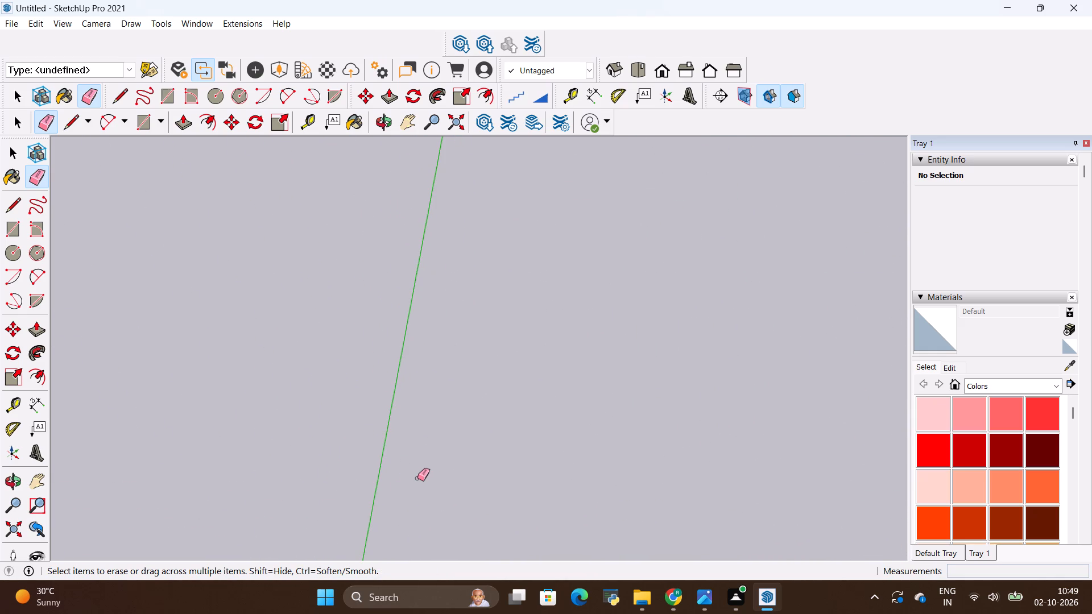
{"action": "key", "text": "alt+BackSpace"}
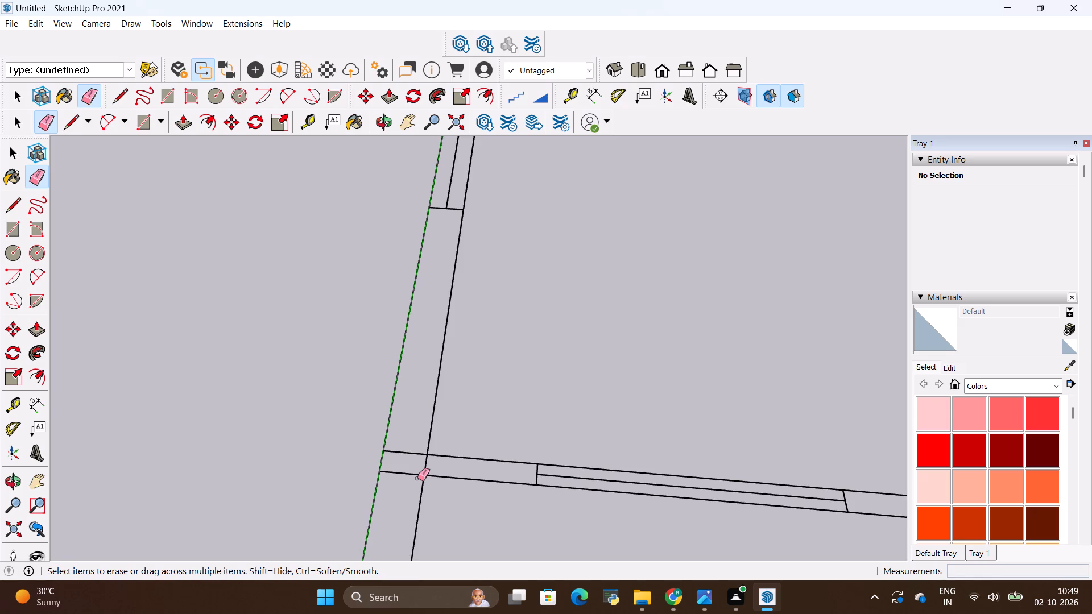
Draw a 5' 9 3/4" by 9" rectangle over the left outer wall from its front window to the front partition.
{"action": "scroll", "coordinate": [405, 426], "scroll_direction": "down", "scroll_amount": 6}
{"action": "scroll", "coordinate": [395, 281], "scroll_direction": "down", "scroll_amount": 5}
{"action": "scroll", "coordinate": [393, 349], "scroll_direction": "up", "scroll_amount": 8}
{"action": "scroll", "coordinate": [392, 409], "scroll_direction": "up", "scroll_amount": 4}
{"action": "scroll", "coordinate": [394, 388], "scroll_direction": "down", "scroll_amount": 4}
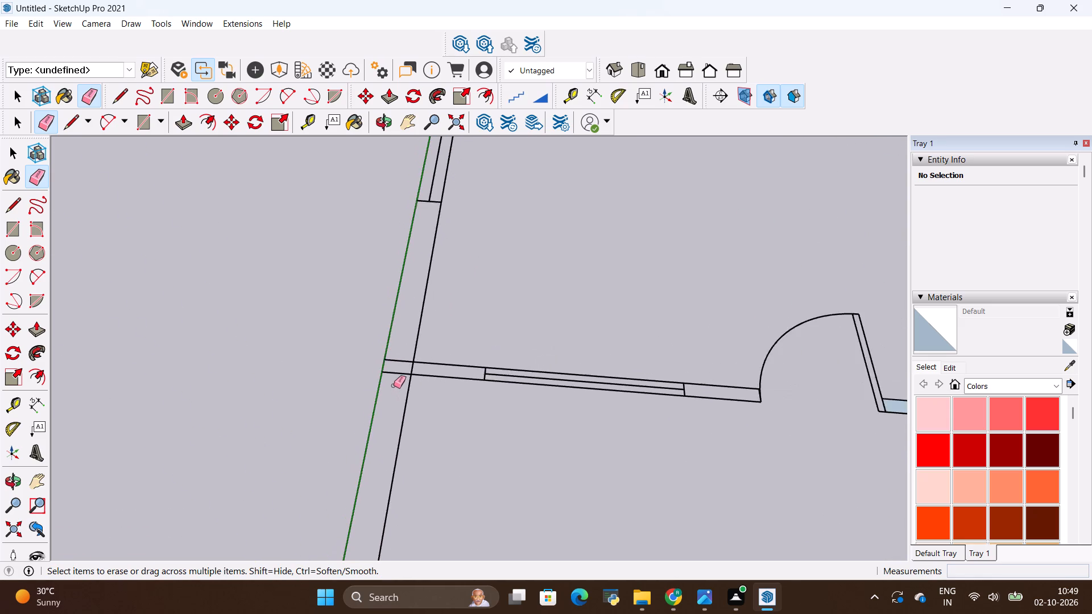
{"action": "scroll", "coordinate": [394, 385], "scroll_direction": "down", "scroll_amount": 4}
{"action": "key", "text": "r"}
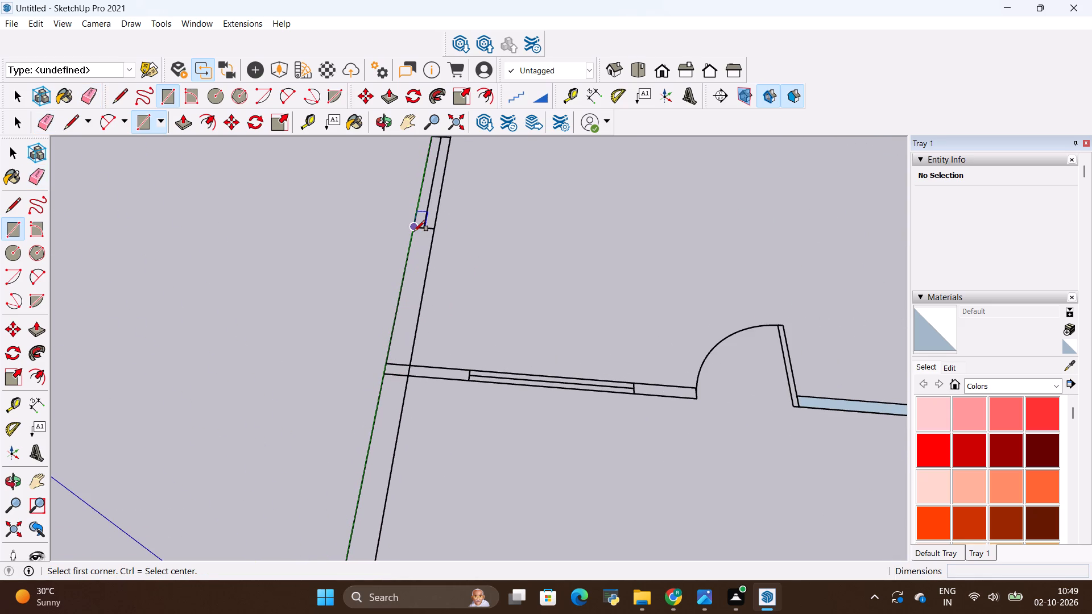
{"action": "left_click", "coordinate": [414, 231]}
{"action": "left_click", "coordinate": [403, 369]}
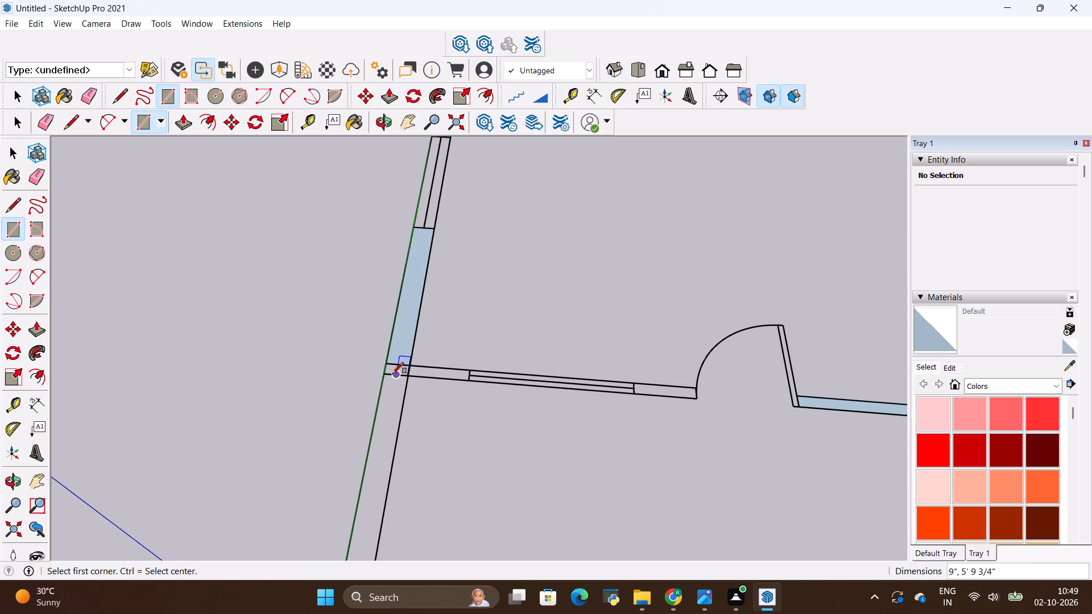
Draw a rectangle over the rest of the left outer wall, from the front partition to the front corner at the origin.
{"action": "left_click", "coordinate": [387, 362]}
{"action": "scroll", "coordinate": [449, 317], "scroll_direction": "down", "scroll_amount": 6}
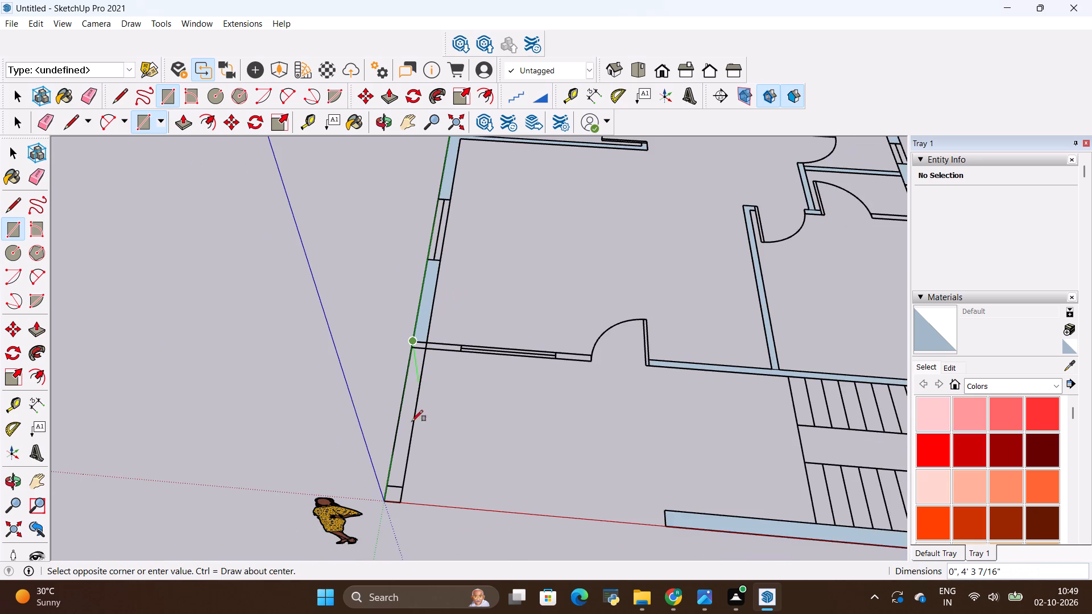
{"action": "left_click", "coordinate": [399, 504]}
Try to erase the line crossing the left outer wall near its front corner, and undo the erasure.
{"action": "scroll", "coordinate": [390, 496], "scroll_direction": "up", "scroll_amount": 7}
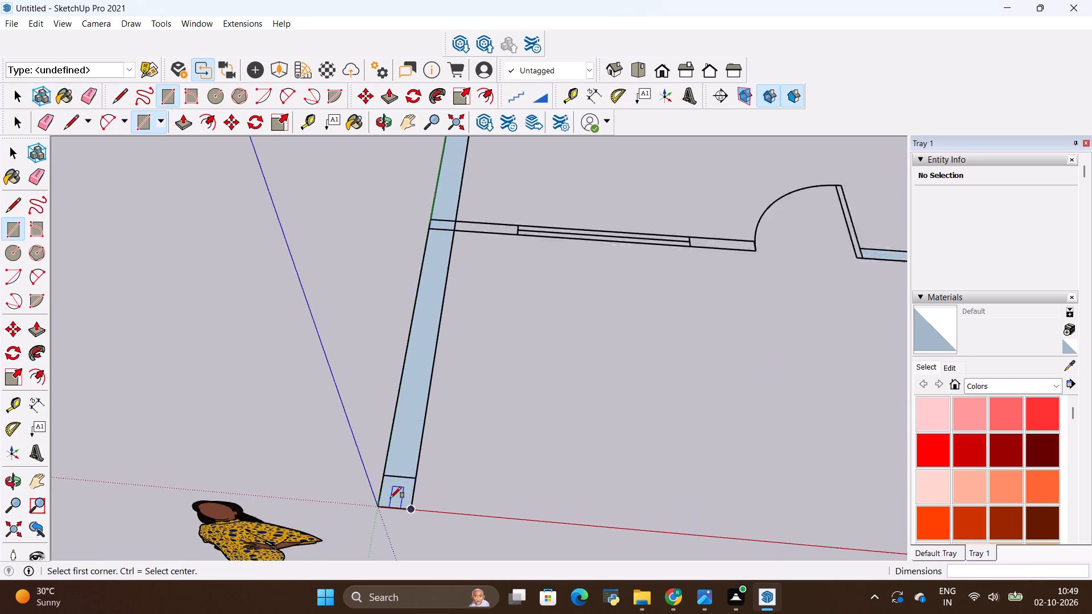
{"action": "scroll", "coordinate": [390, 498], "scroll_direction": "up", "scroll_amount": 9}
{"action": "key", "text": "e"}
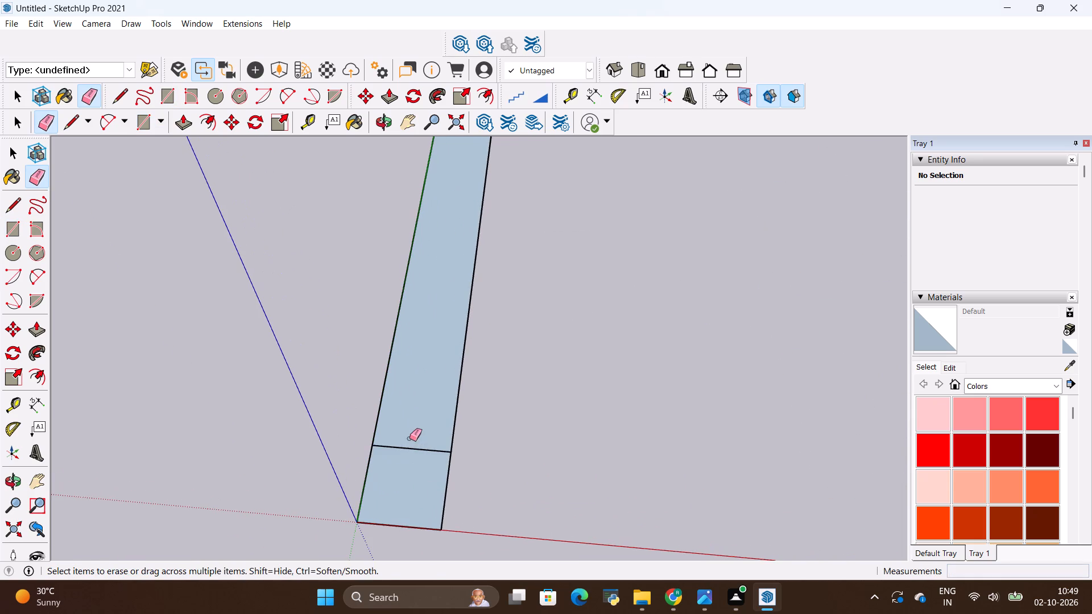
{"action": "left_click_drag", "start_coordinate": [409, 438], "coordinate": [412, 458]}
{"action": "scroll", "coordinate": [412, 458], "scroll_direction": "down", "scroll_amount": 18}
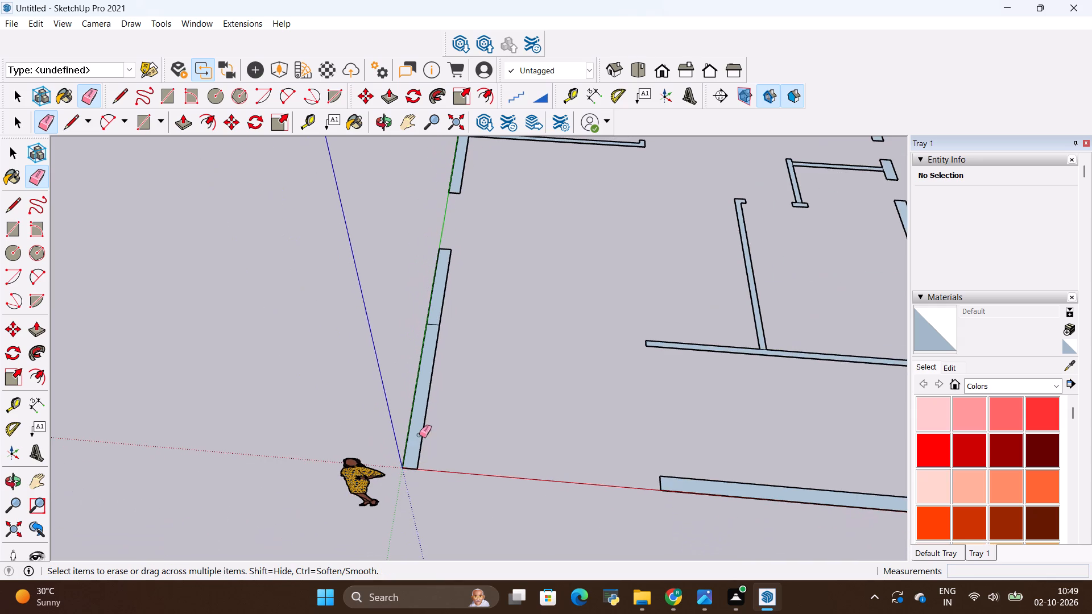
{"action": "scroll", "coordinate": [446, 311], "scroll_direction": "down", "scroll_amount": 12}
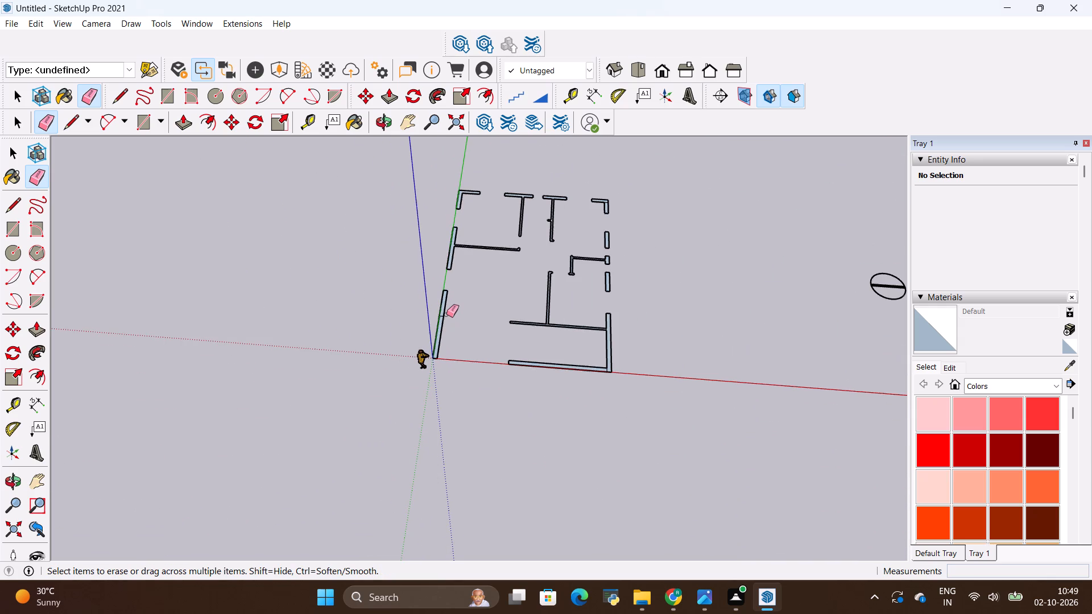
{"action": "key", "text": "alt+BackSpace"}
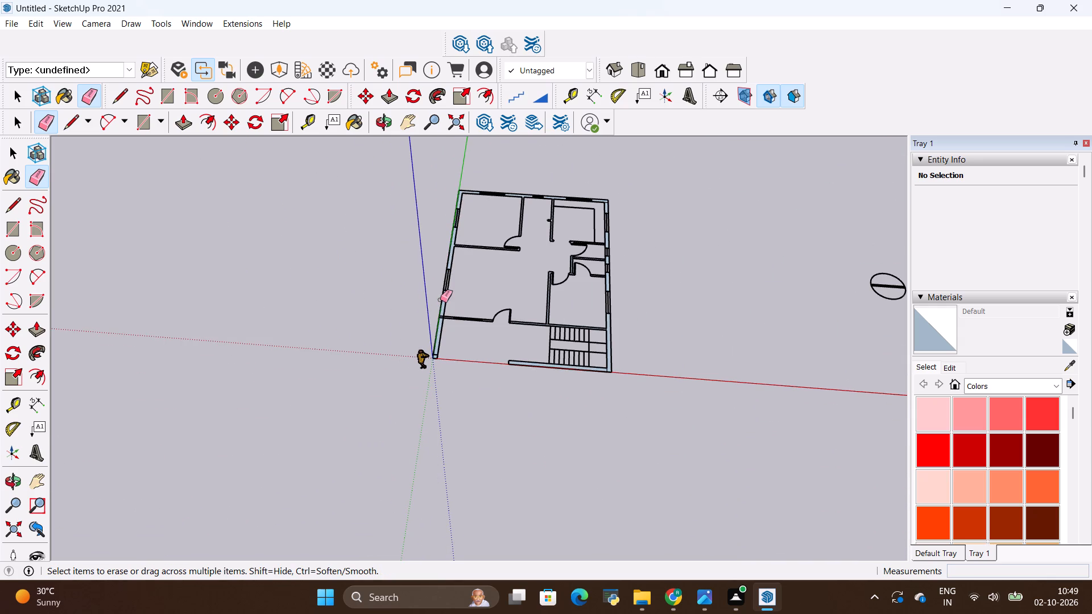
Fill the front partition's solid segments on both sides of its window with rectangles of 1' 10 3/8" by 4 1/2".
{"action": "scroll", "coordinate": [442, 340], "scroll_direction": "up", "scroll_amount": 20}
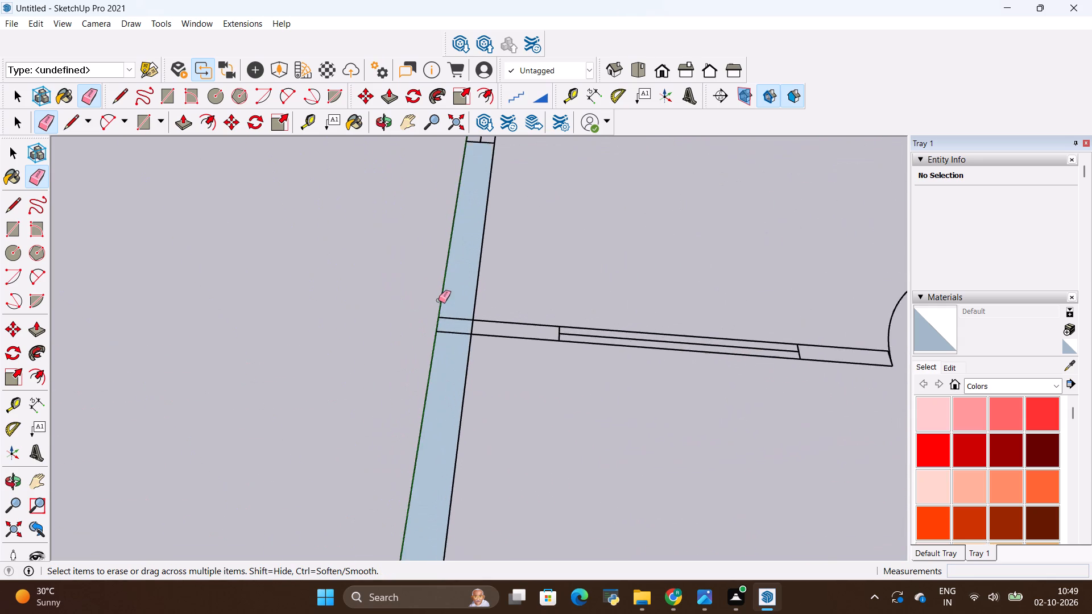
{"action": "scroll", "coordinate": [439, 300], "scroll_direction": "up", "scroll_amount": 4}
{"action": "scroll", "coordinate": [446, 296], "scroll_direction": "down", "scroll_amount": 10}
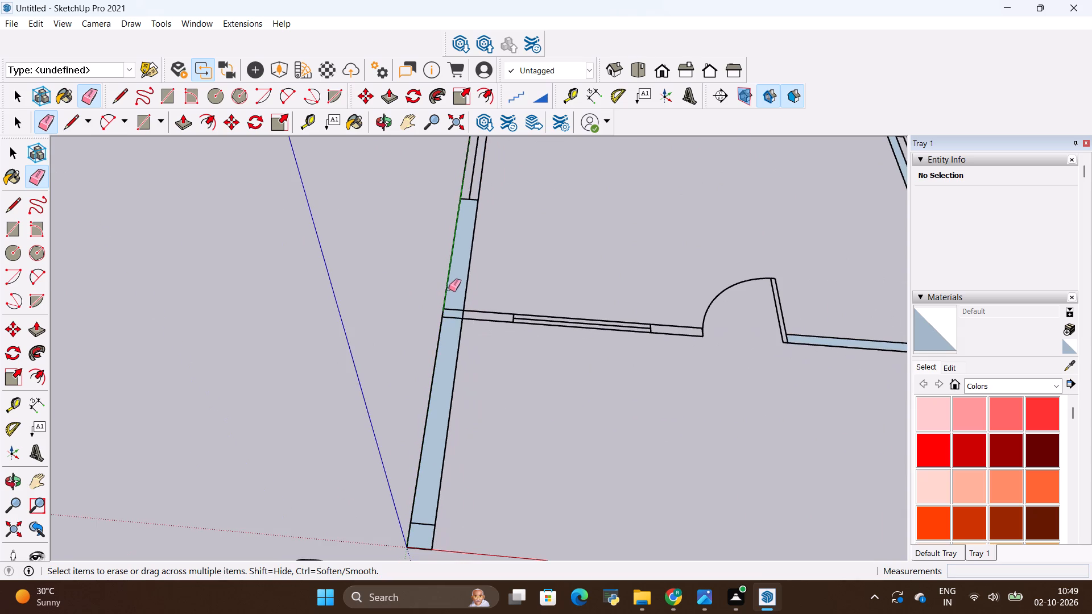
{"action": "scroll", "coordinate": [451, 246], "scroll_direction": "down", "scroll_amount": 2}
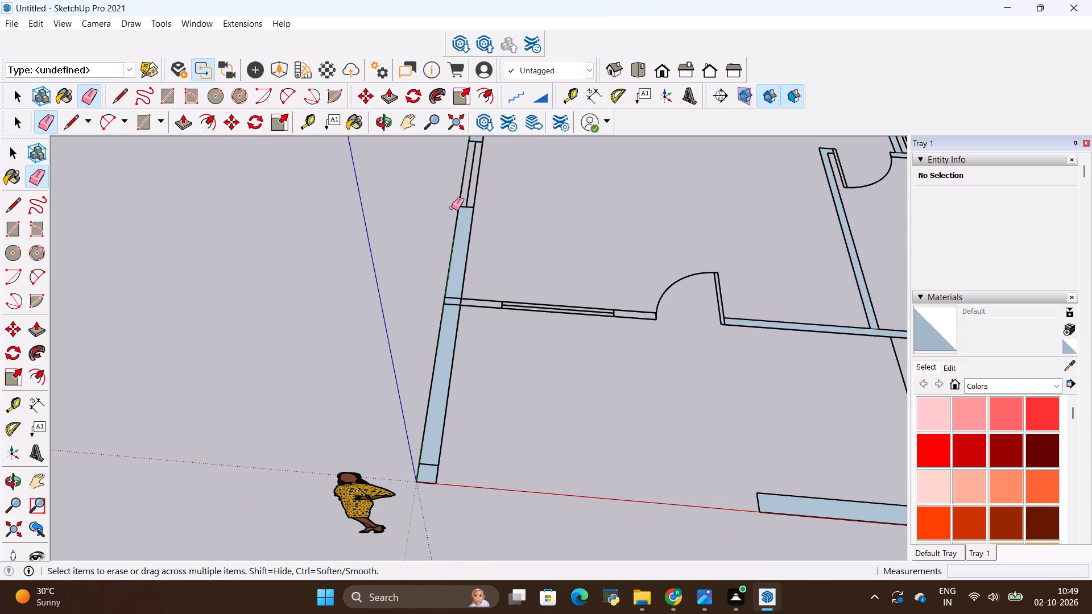
{"action": "scroll", "coordinate": [452, 208], "scroll_direction": "down", "scroll_amount": 3}
{"action": "scroll", "coordinate": [587, 274], "scroll_direction": "up", "scroll_amount": 4}
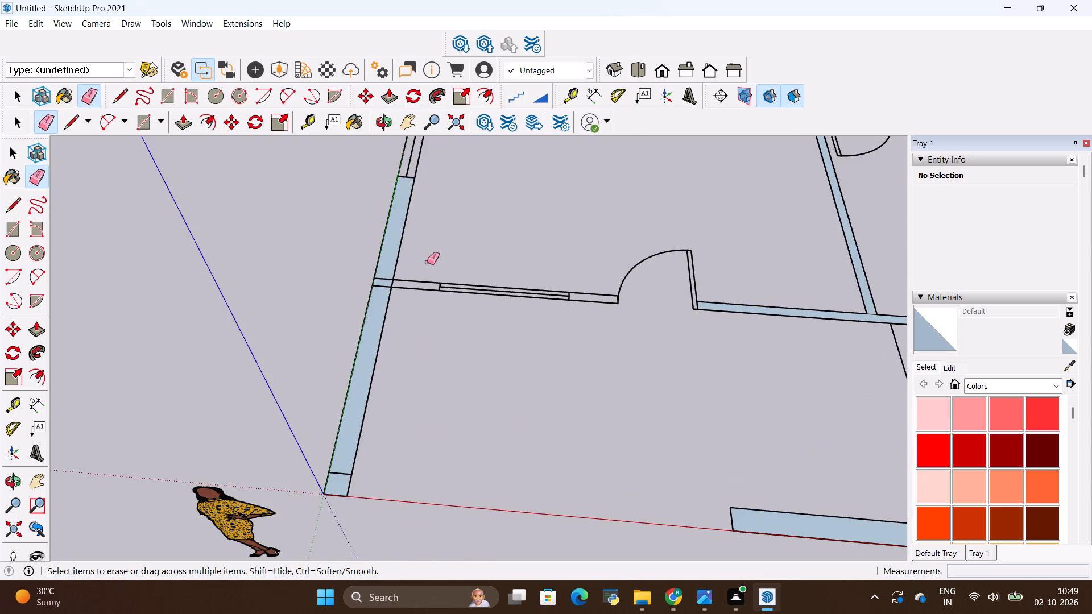
{"action": "scroll", "coordinate": [417, 260], "scroll_direction": "up", "scroll_amount": 6}
{"action": "key", "text": "r"}
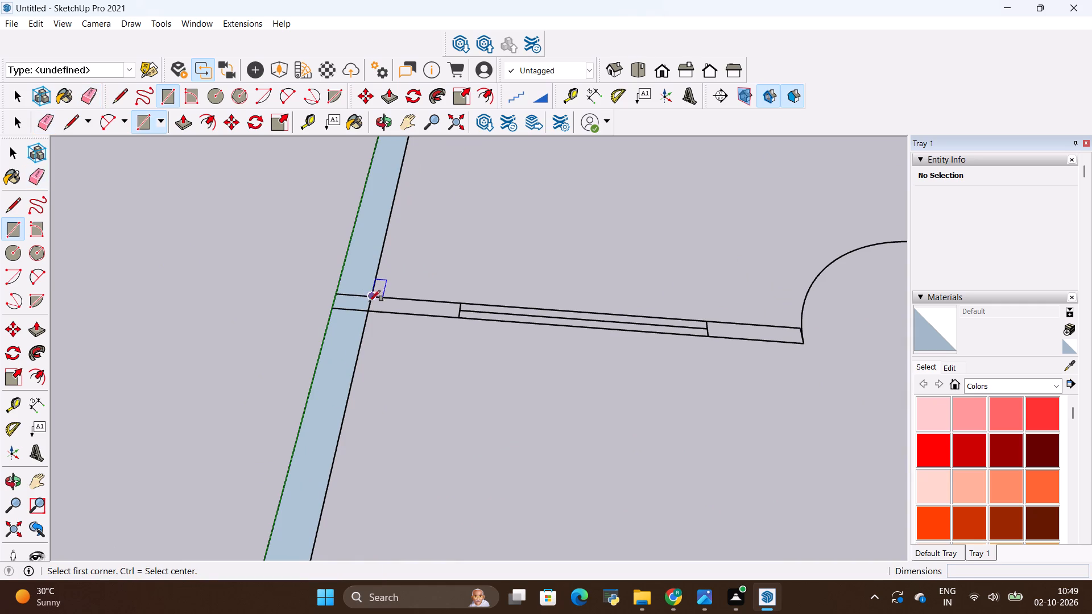
{"action": "left_click", "coordinate": [367, 314]}
{"action": "left_click", "coordinate": [454, 303]}
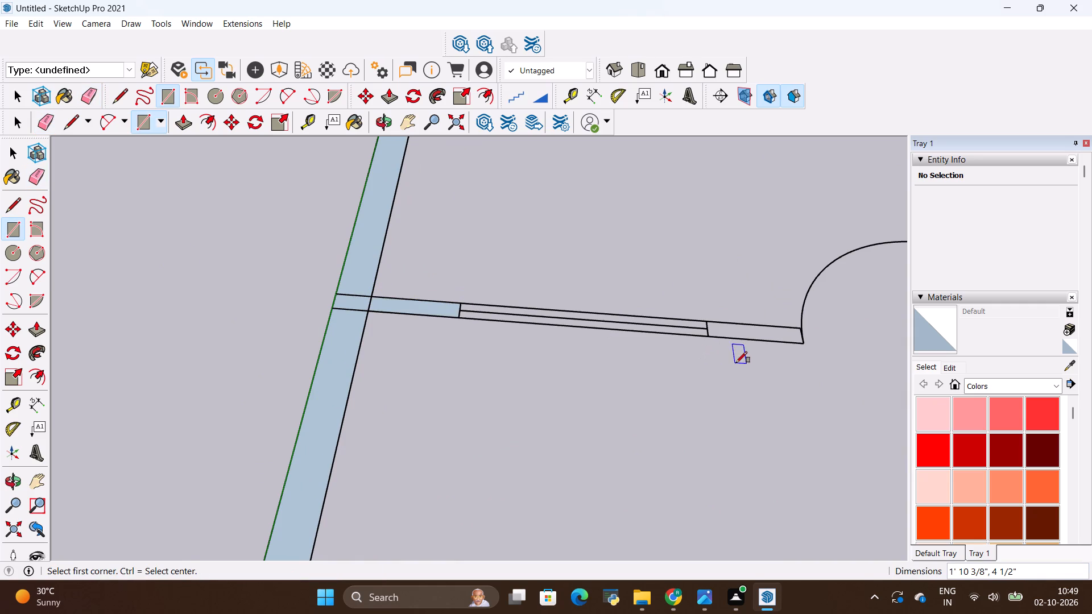
{"action": "left_click", "coordinate": [706, 338]}
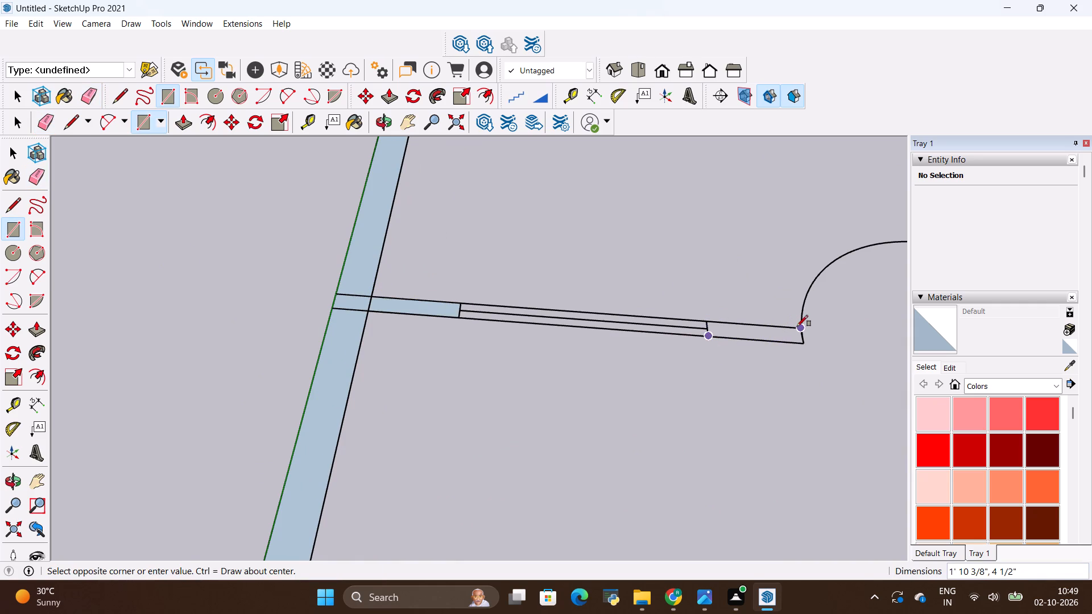
{"action": "left_click", "coordinate": [797, 326]}
{"action": "scroll", "coordinate": [606, 324], "scroll_direction": "down", "scroll_amount": 4}
{"action": "scroll", "coordinate": [672, 315], "scroll_direction": "up", "scroll_amount": 8}
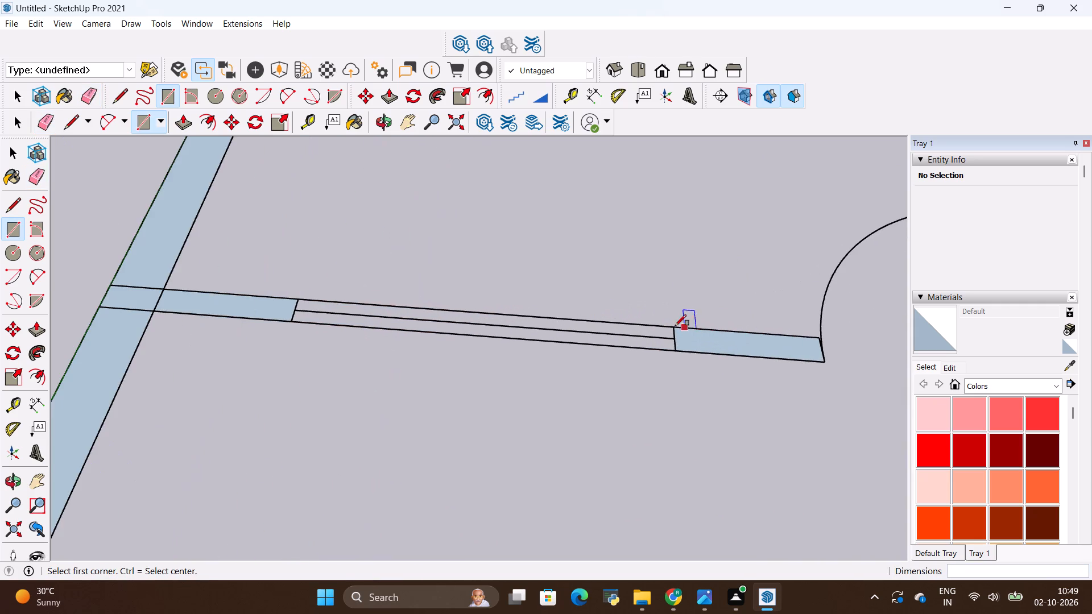
{"action": "key", "text": "Escape"}
Look over the whole floor plan for wall segments still without faces.
{"action": "scroll", "coordinate": [361, 305], "scroll_direction": "down", "scroll_amount": 17}
{"action": "scroll", "coordinate": [361, 281], "scroll_direction": "down", "scroll_amount": 7}
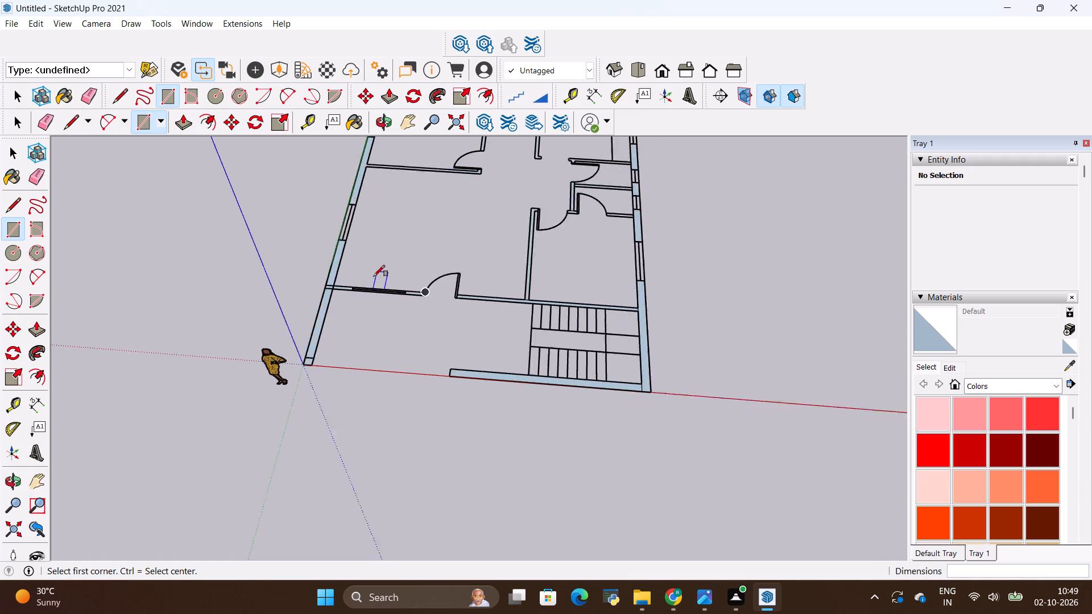
{"action": "scroll", "coordinate": [374, 276], "scroll_direction": "down", "scroll_amount": 3}
{"action": "scroll", "coordinate": [438, 235], "scroll_direction": "down", "scroll_amount": 5}
{"action": "scroll", "coordinate": [503, 160], "scroll_direction": "up", "scroll_amount": 11}
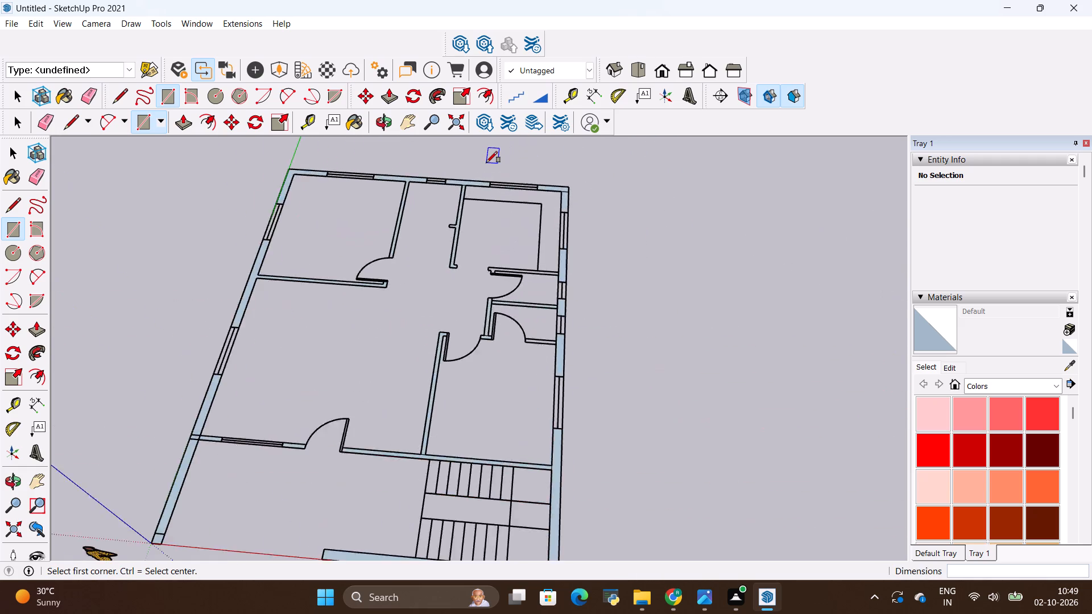
Draw a rectangle over the partition that runs from its door jamb to the right outer wall, along the front of the rear-right room.
{"action": "scroll", "coordinate": [486, 163], "scroll_direction": "up", "scroll_amount": 6}
{"action": "scroll", "coordinate": [541, 346], "scroll_direction": "up", "scroll_amount": 4}
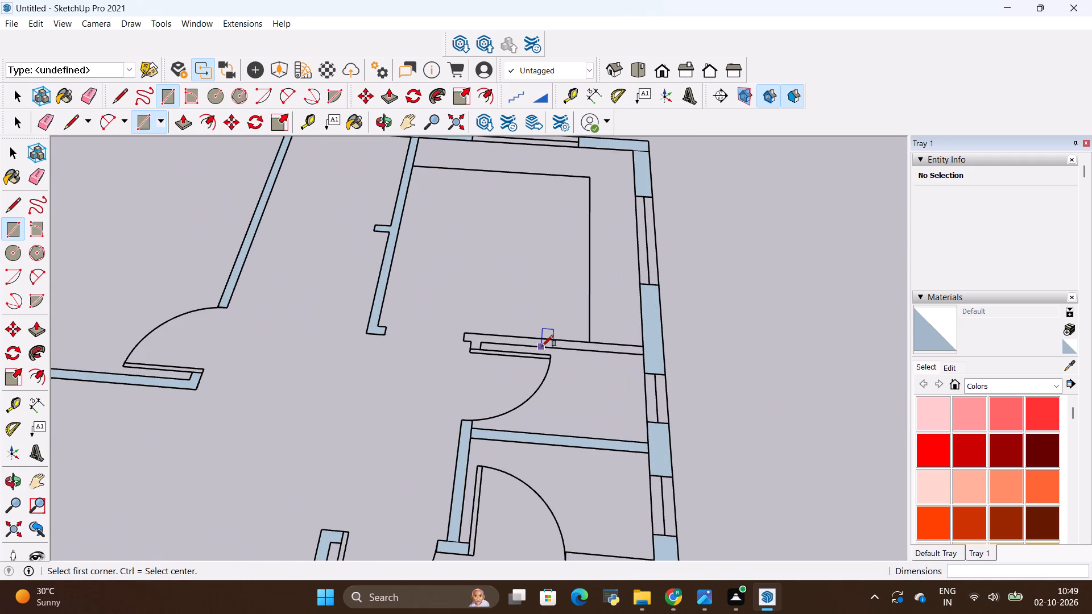
{"action": "key", "text": "r"}
{"action": "left_click", "coordinate": [464, 335]}
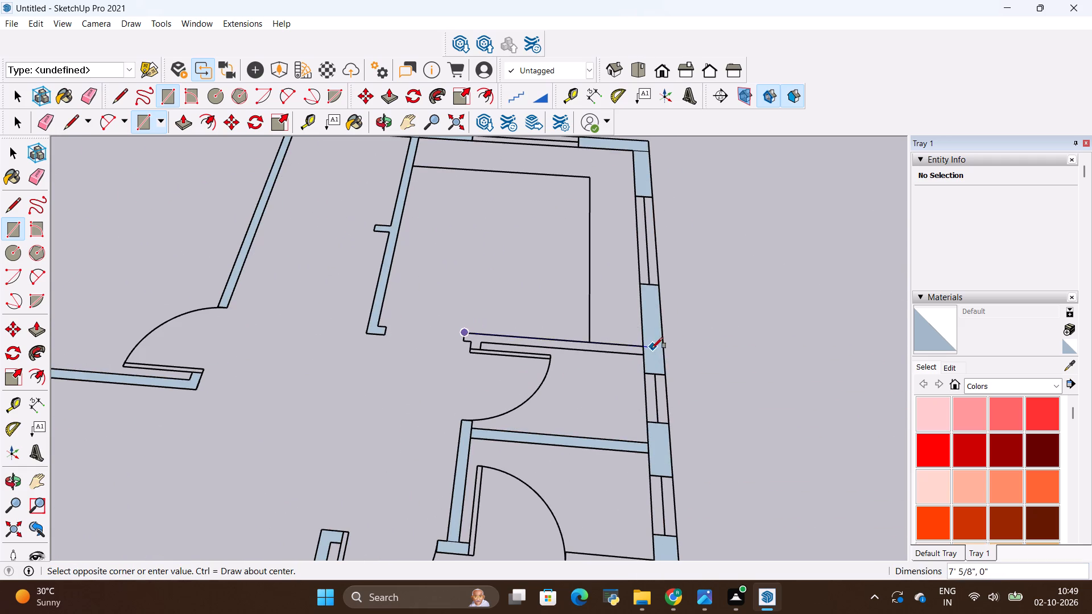
{"action": "left_click", "coordinate": [642, 356]}
Fill the small jamb stub under that partition with a 4 1/2" by 4" rectangle and erase the line dividing the two faces.
{"action": "scroll", "coordinate": [489, 336], "scroll_direction": "up", "scroll_amount": 4}
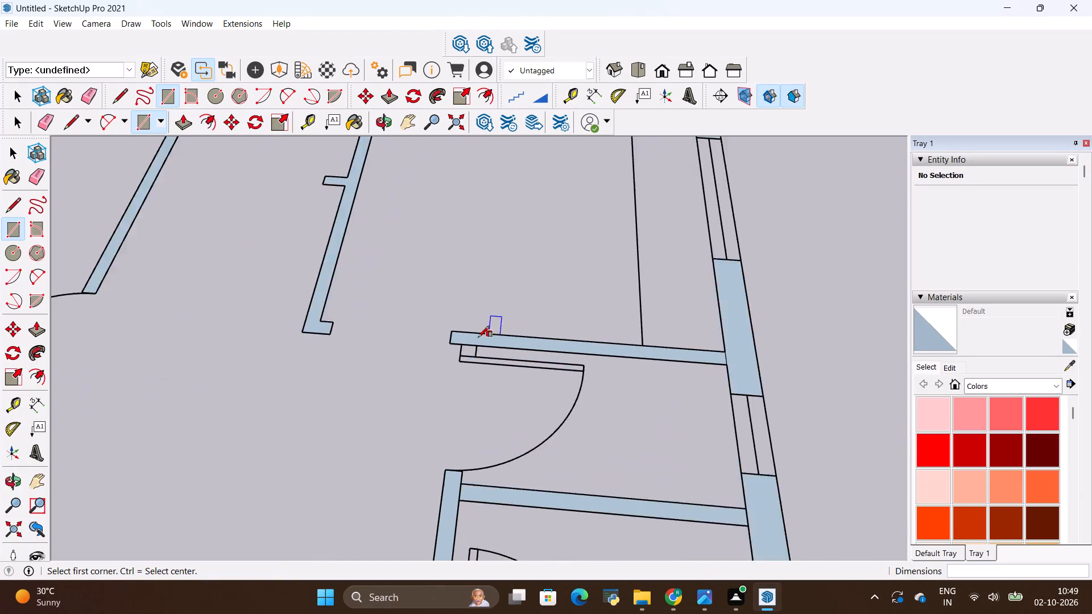
{"action": "scroll", "coordinate": [478, 337], "scroll_direction": "up", "scroll_amount": 8}
{"action": "left_click", "coordinate": [458, 350]}
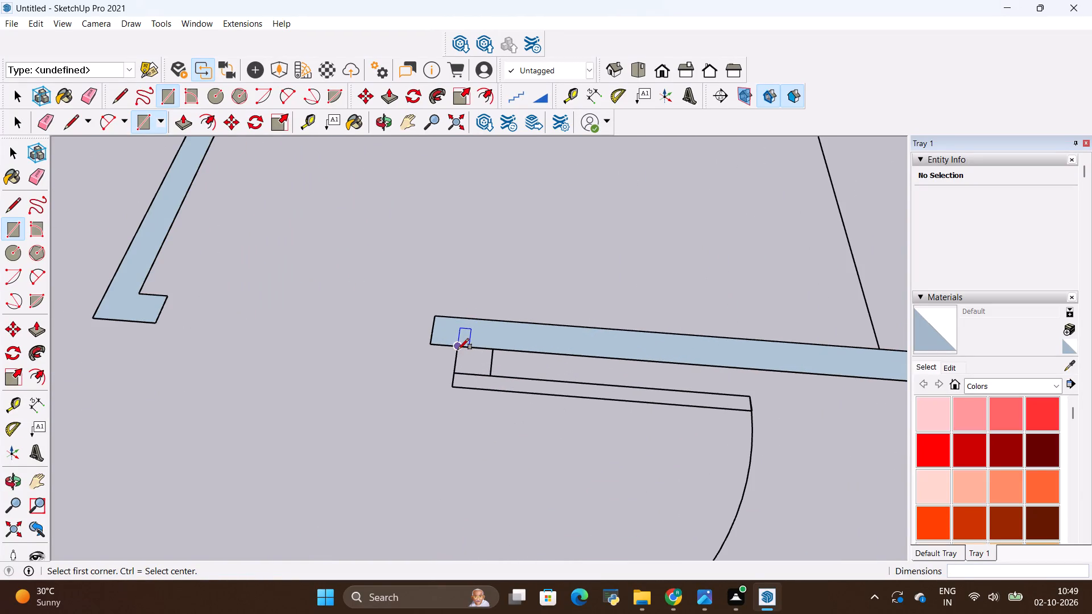
{"action": "left_click", "coordinate": [490, 375]}
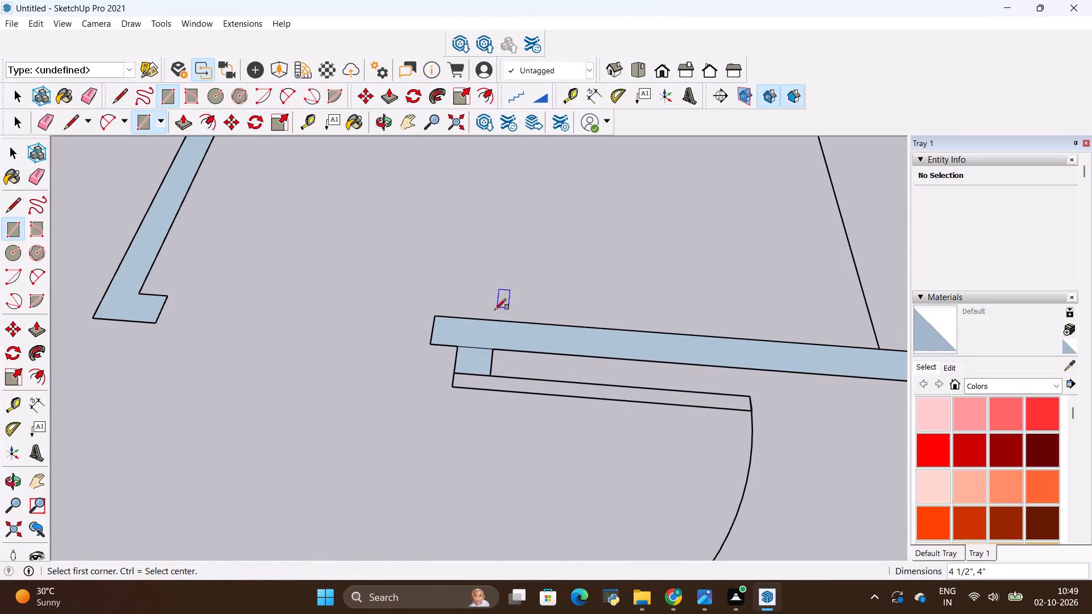
{"action": "key", "text": "e"}
{"action": "left_click_drag", "start_coordinate": [472, 341], "coordinate": [470, 360]}
{"action": "scroll", "coordinate": [462, 321], "scroll_direction": "down", "scroll_amount": 5}
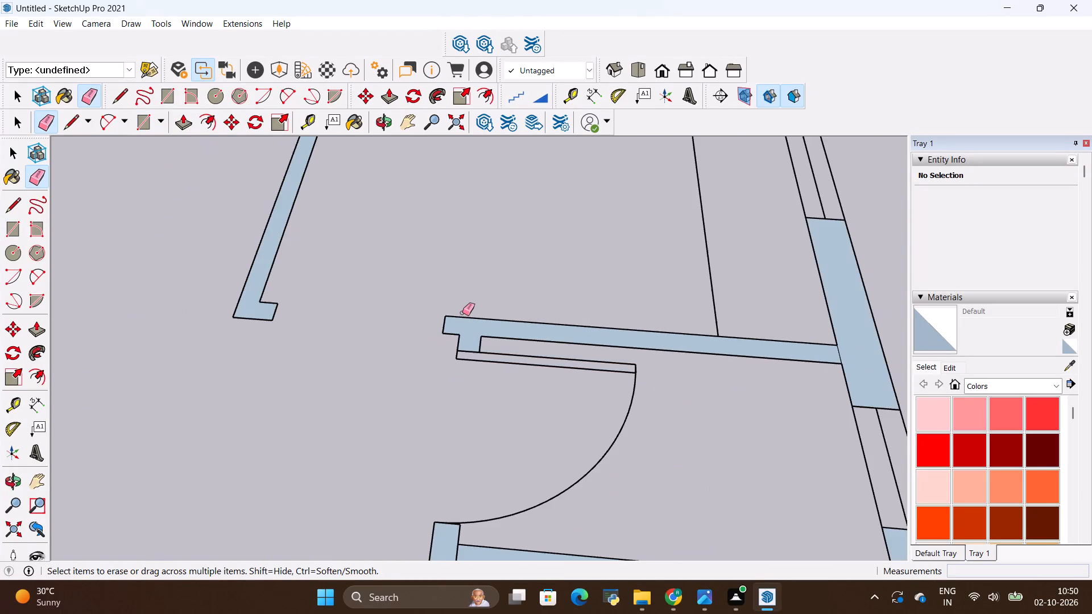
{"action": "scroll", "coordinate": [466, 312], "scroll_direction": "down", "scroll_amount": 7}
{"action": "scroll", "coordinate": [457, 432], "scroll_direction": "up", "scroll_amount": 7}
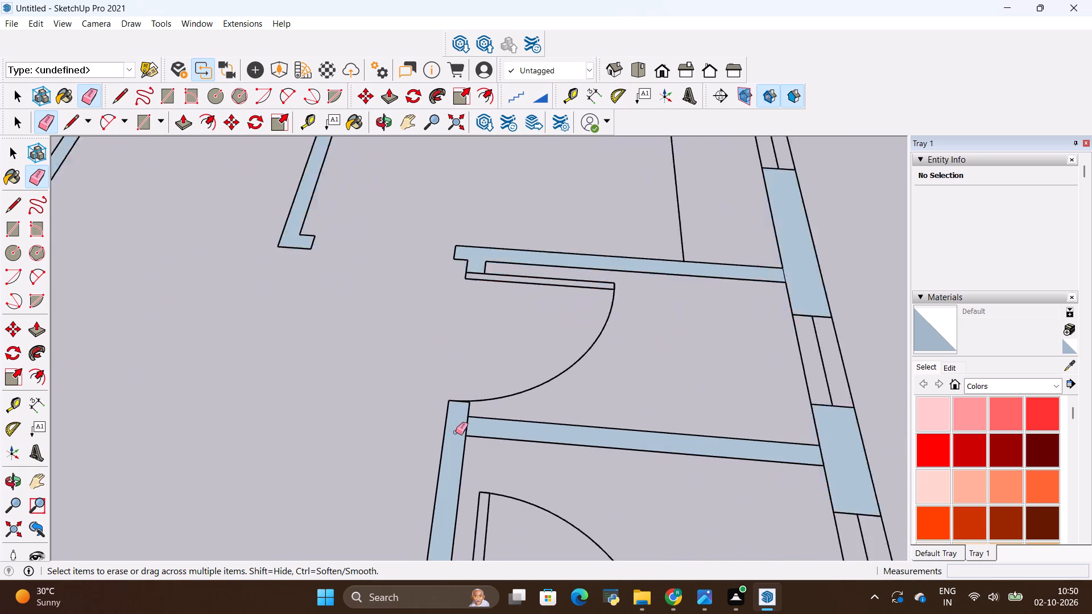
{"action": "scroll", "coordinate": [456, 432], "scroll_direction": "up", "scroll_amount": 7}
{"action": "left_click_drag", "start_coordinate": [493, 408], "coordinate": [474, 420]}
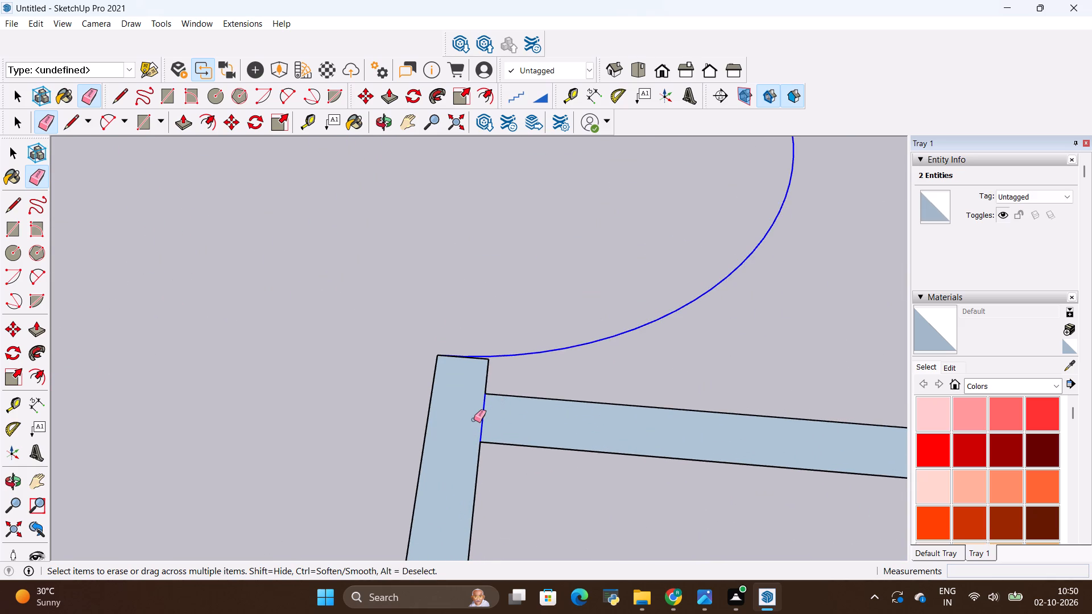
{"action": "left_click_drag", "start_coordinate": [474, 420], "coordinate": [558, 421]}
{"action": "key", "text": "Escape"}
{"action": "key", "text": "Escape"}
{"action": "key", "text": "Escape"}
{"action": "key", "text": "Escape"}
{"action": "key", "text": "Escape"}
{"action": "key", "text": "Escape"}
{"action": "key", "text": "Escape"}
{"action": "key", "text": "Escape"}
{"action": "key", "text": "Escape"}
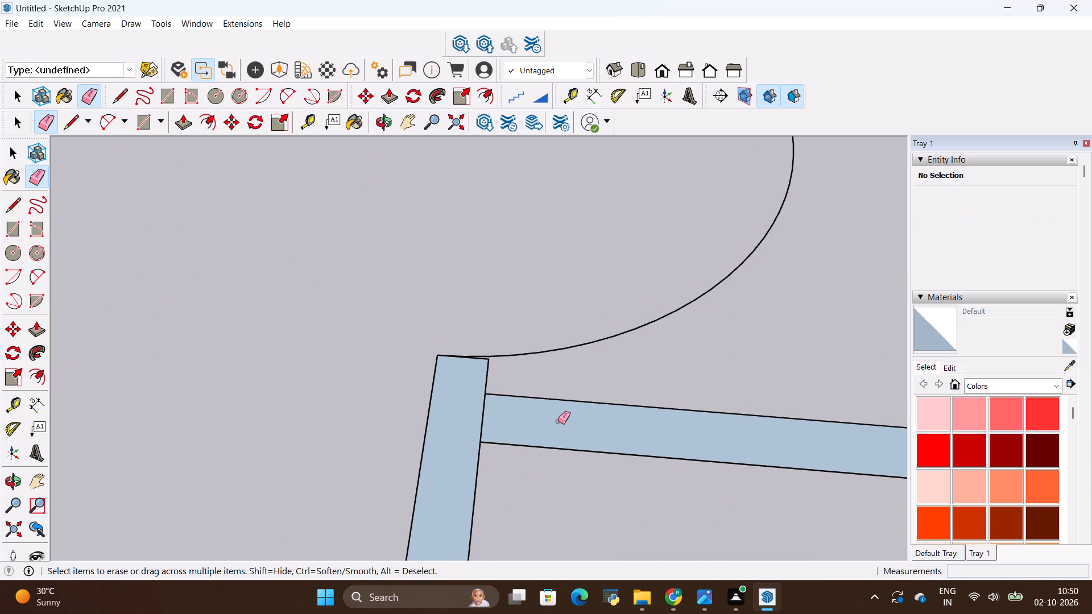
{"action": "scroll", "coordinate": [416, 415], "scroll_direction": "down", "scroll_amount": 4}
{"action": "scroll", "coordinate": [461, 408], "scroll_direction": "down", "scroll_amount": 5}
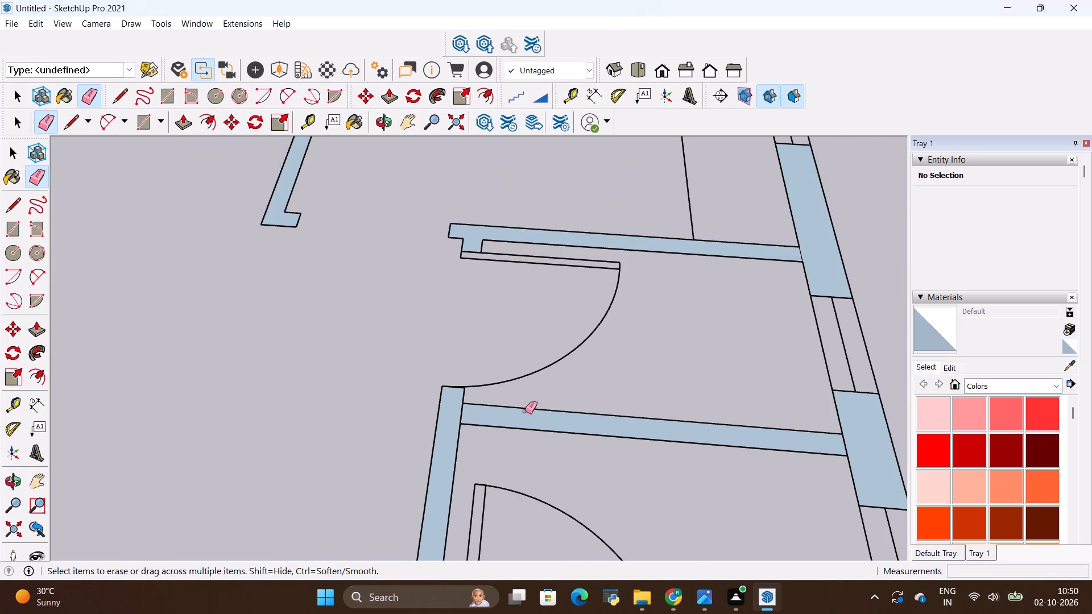
Open the floor plan group, erase its line where the middle cross partition meets the short lengthwise wall, and close the group.
{"action": "key", "text": "space"}
{"action": "double_click", "coordinate": [483, 418]}
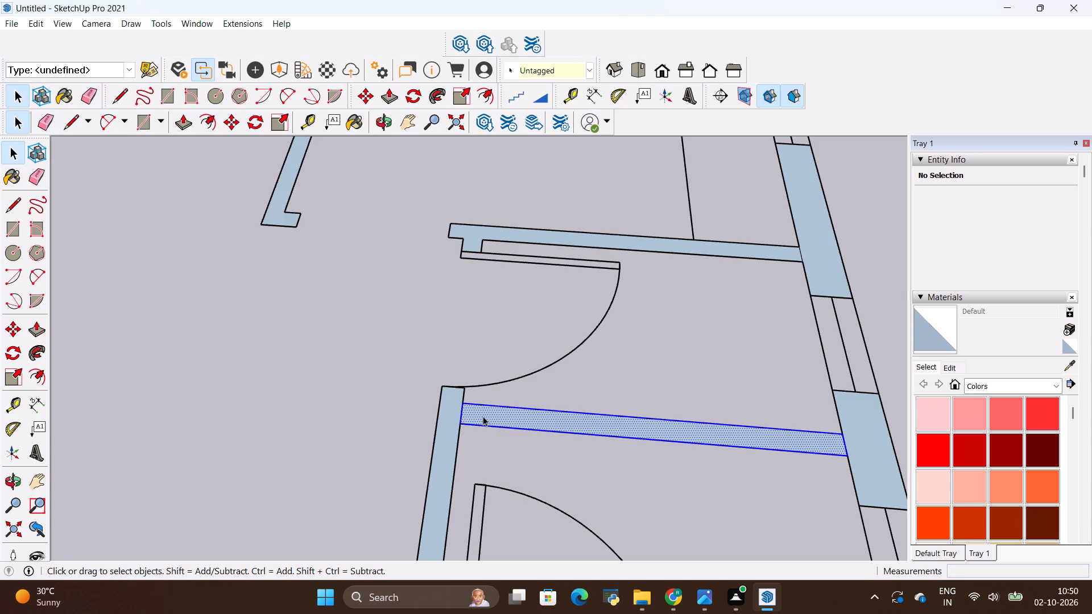
{"action": "double_click", "coordinate": [483, 384]}
{"action": "scroll", "coordinate": [462, 416], "scroll_direction": "up", "scroll_amount": 4}
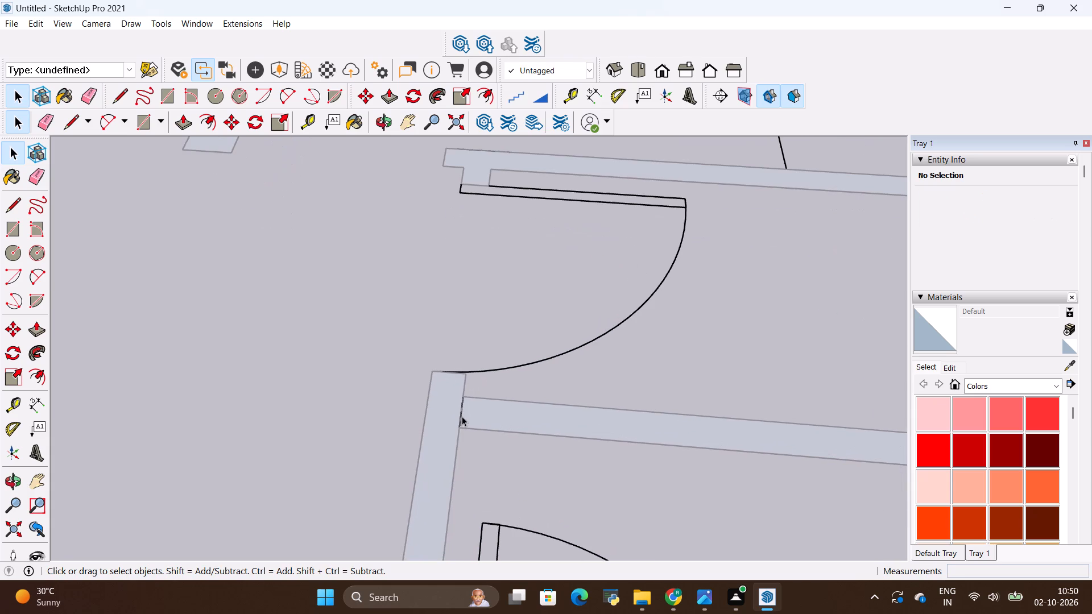
{"action": "key", "text": "e"}
{"action": "left_click_drag", "start_coordinate": [465, 413], "coordinate": [449, 413]}
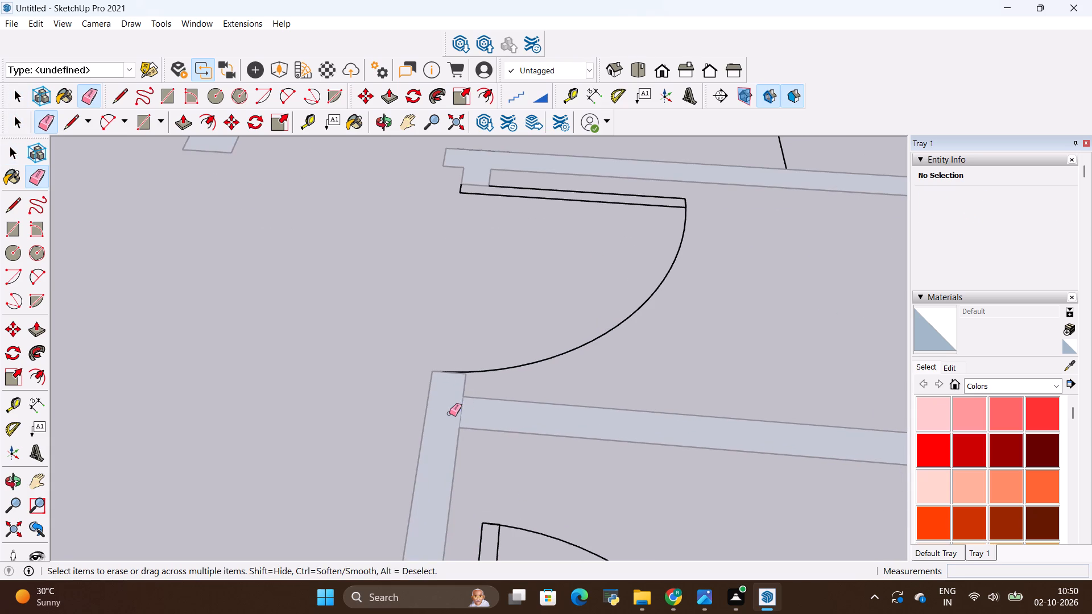
{"action": "key", "text": "space"}
{"action": "left_click", "coordinate": [535, 377]}
{"action": "left_click", "coordinate": [510, 346]}
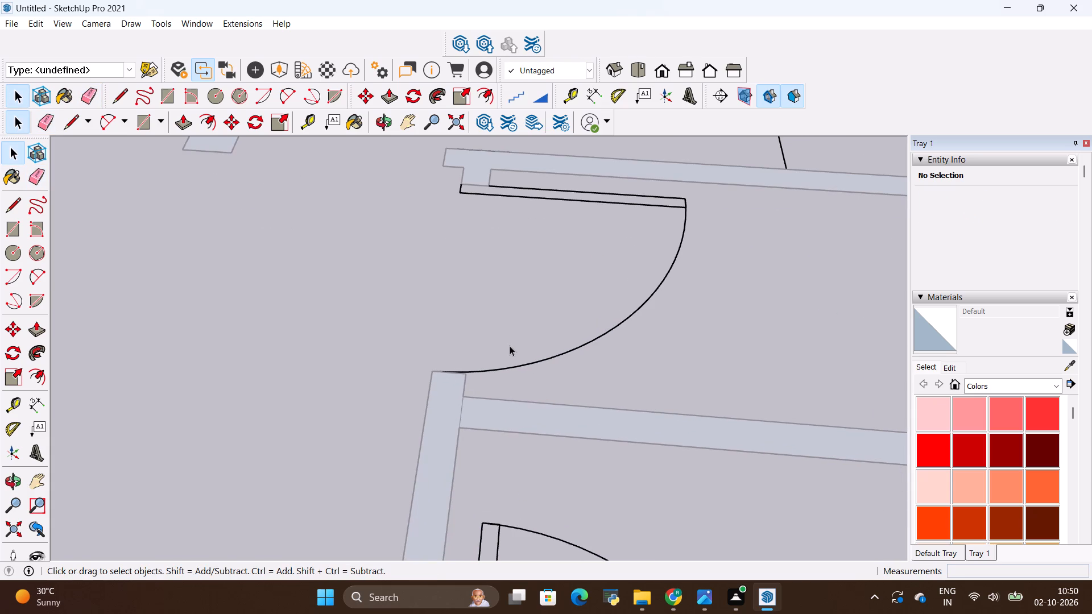
{"action": "scroll", "coordinate": [510, 346], "scroll_direction": "down", "scroll_amount": 11}
{"action": "left_click", "coordinate": [866, 328]}
Erase the remaining face edge at that same junction, merging the cross partition with the short lengthwise wall.
{"action": "scroll", "coordinate": [642, 371], "scroll_direction": "up", "scroll_amount": 3}
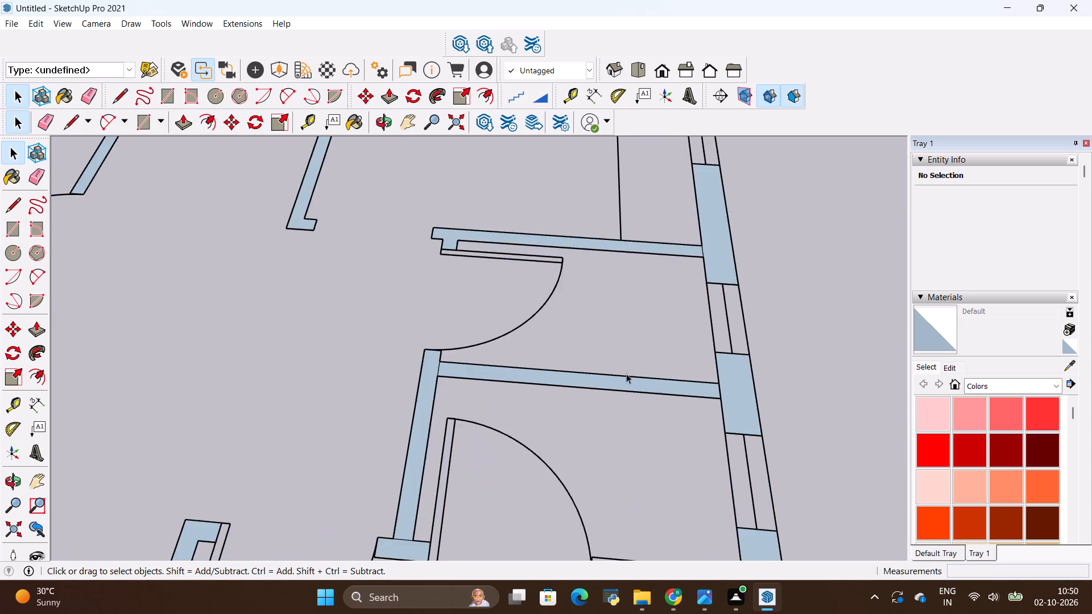
{"action": "scroll", "coordinate": [506, 374], "scroll_direction": "up", "scroll_amount": 4}
{"action": "scroll", "coordinate": [376, 373], "scroll_direction": "up", "scroll_amount": 8}
{"action": "key", "text": "e"}
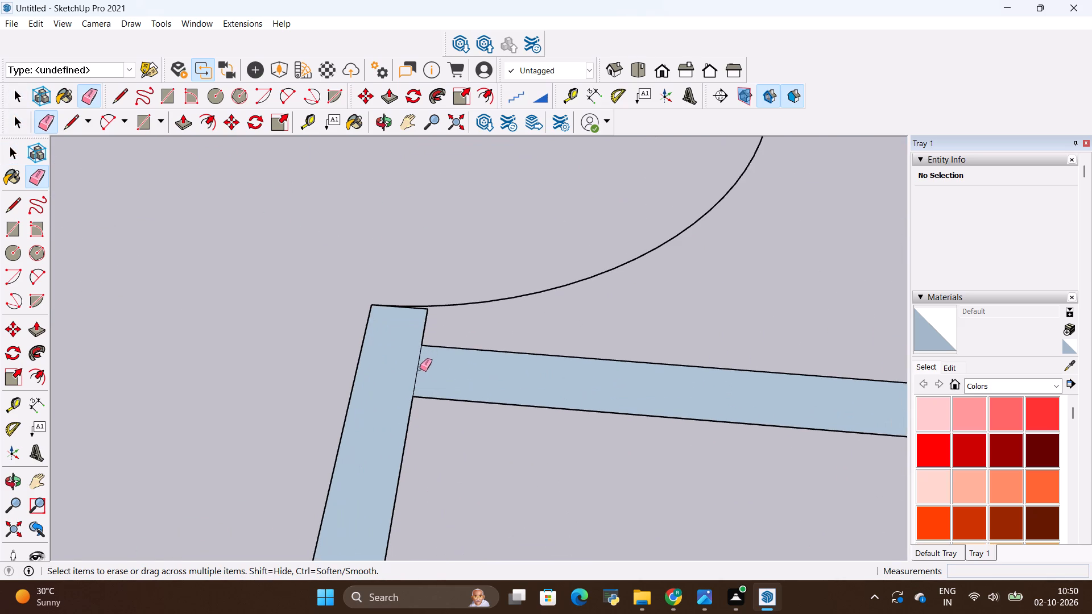
{"action": "left_click_drag", "start_coordinate": [420, 371], "coordinate": [398, 374]}
Draw a 2' 8 3/4" by 4 1/2" rectangle over the short wall segment between the door arc and the right outer wall.
{"action": "scroll", "coordinate": [404, 371], "scroll_direction": "down", "scroll_amount": 16}
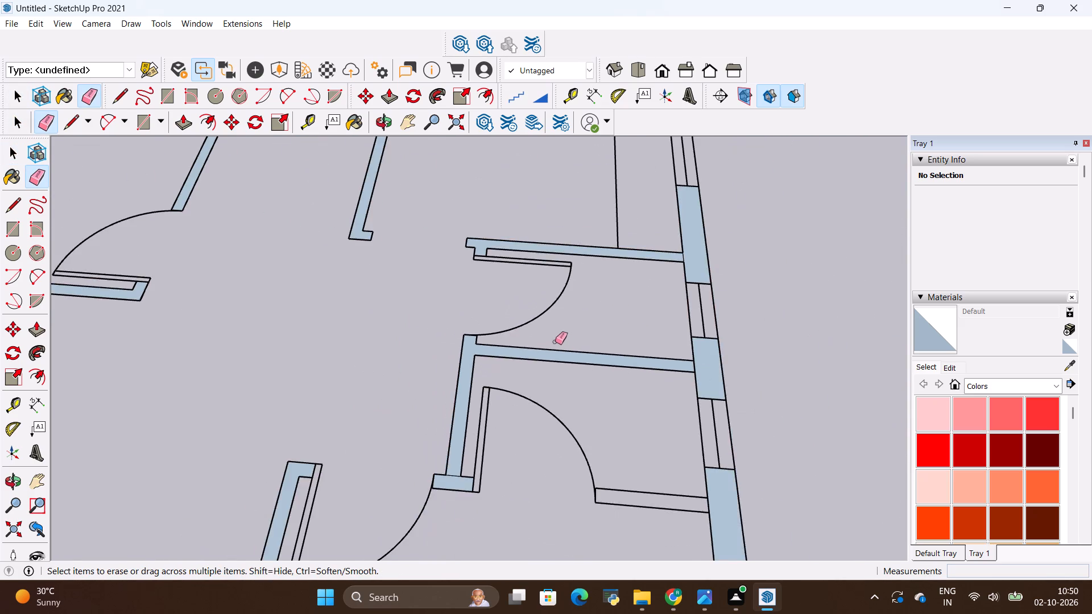
{"action": "scroll", "coordinate": [554, 342], "scroll_direction": "down", "scroll_amount": 4}
{"action": "scroll", "coordinate": [634, 455], "scroll_direction": "up", "scroll_amount": 2}
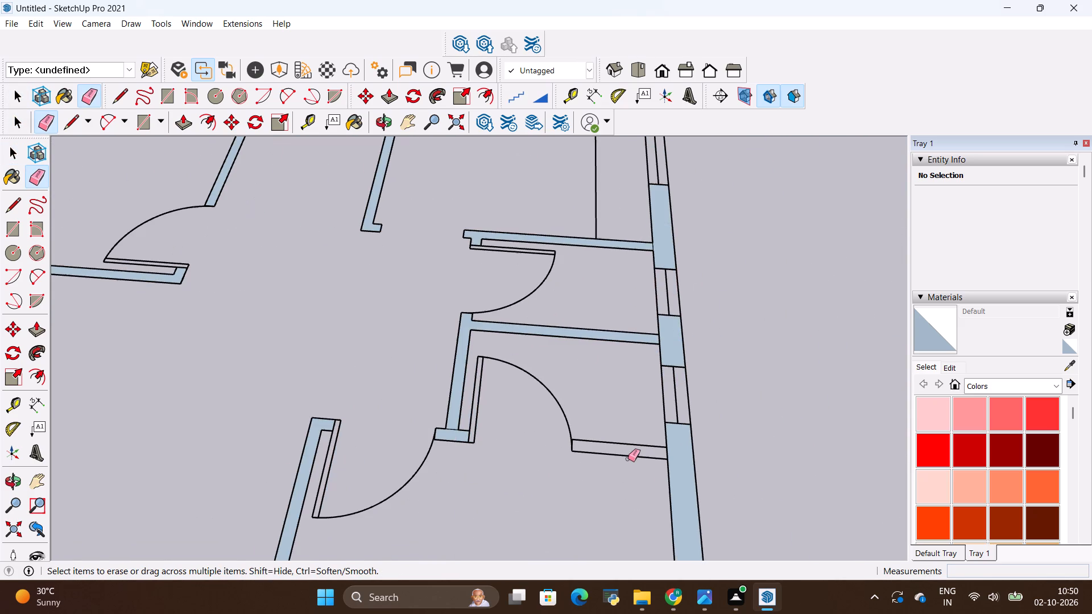
{"action": "scroll", "coordinate": [626, 462], "scroll_direction": "up", "scroll_amount": 4}
{"action": "key", "text": "r"}
{"action": "left_click", "coordinate": [549, 446]}
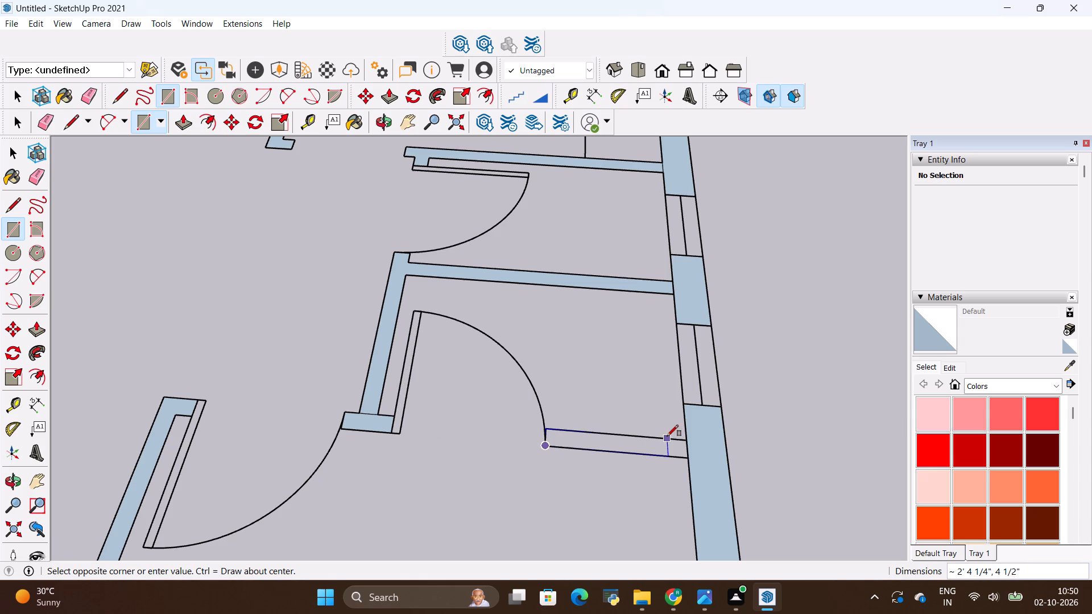
{"action": "left_click", "coordinate": [685, 440]}
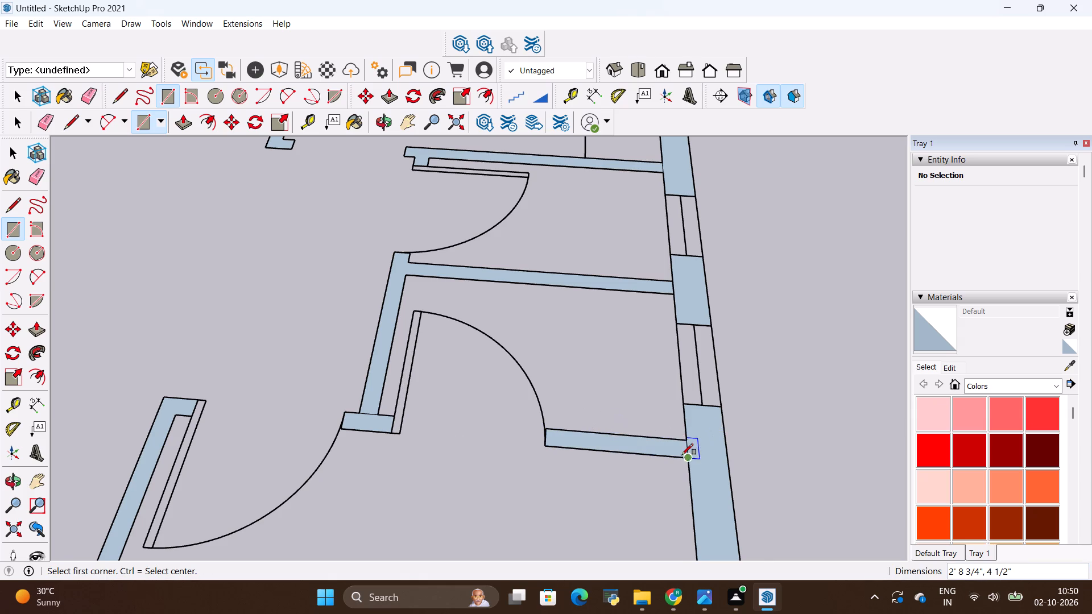
Erase the edge separating that short wall segment from the right outer wall.
{"action": "scroll", "coordinate": [681, 455], "scroll_direction": "up", "scroll_amount": 8}
{"action": "key", "text": "e"}
{"action": "scroll", "coordinate": [683, 447], "scroll_direction": "up", "scroll_amount": 4}
{"action": "left_click_drag", "start_coordinate": [686, 439], "coordinate": [686, 438]}
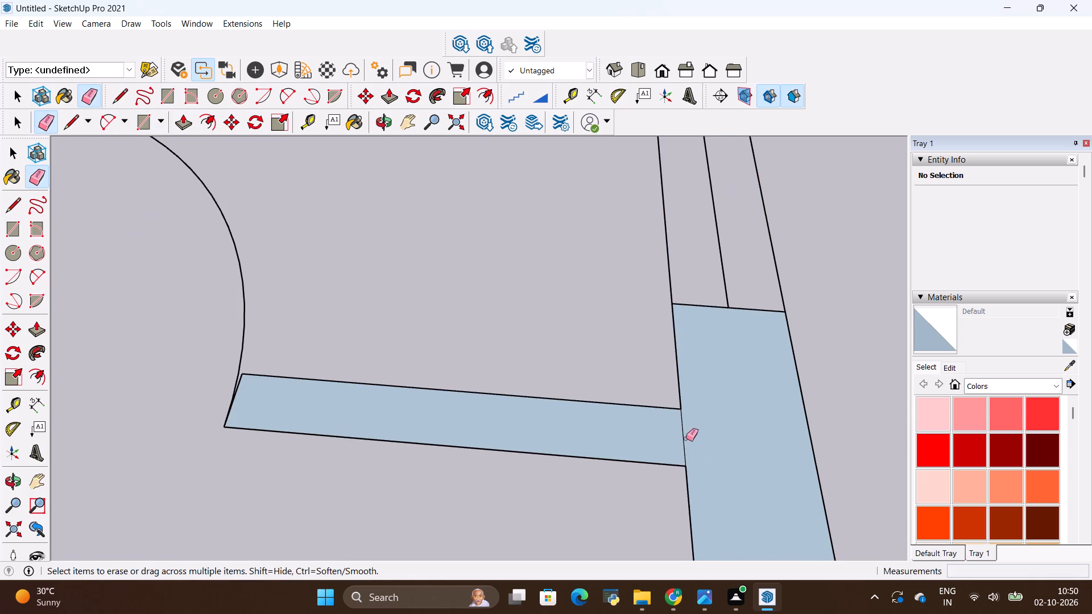
{"action": "left_click_drag", "start_coordinate": [686, 438], "coordinate": [680, 442]}
Look over the whole floor plan for leftover dividing lines and unfilled wall segments.
{"action": "scroll", "coordinate": [683, 436], "scroll_direction": "down", "scroll_amount": 20}
{"action": "scroll", "coordinate": [683, 436], "scroll_direction": "down", "scroll_amount": 1}
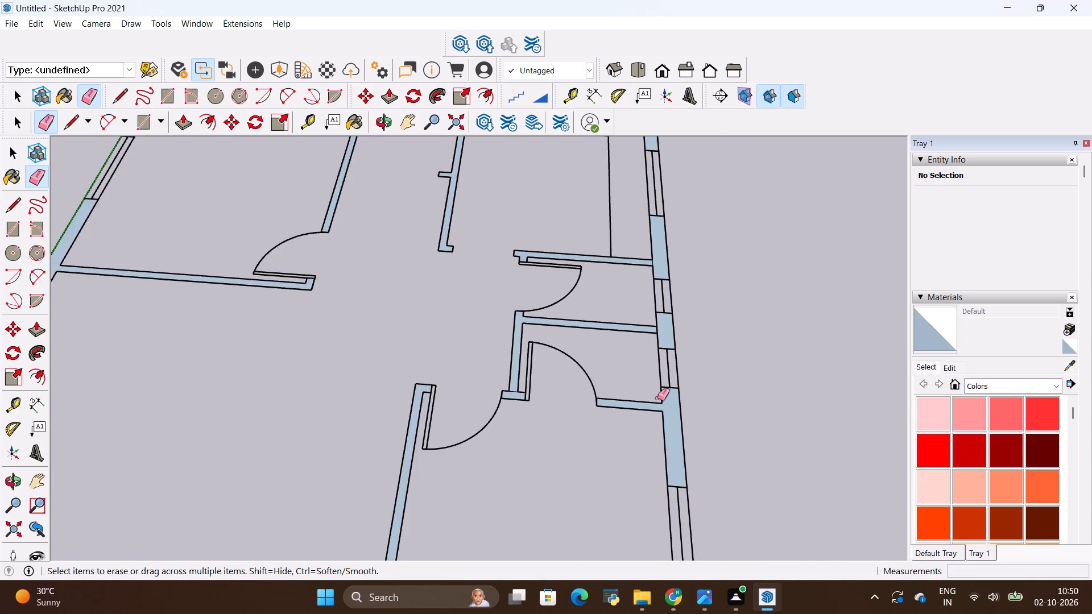
{"action": "scroll", "coordinate": [657, 398], "scroll_direction": "down", "scroll_amount": 8}
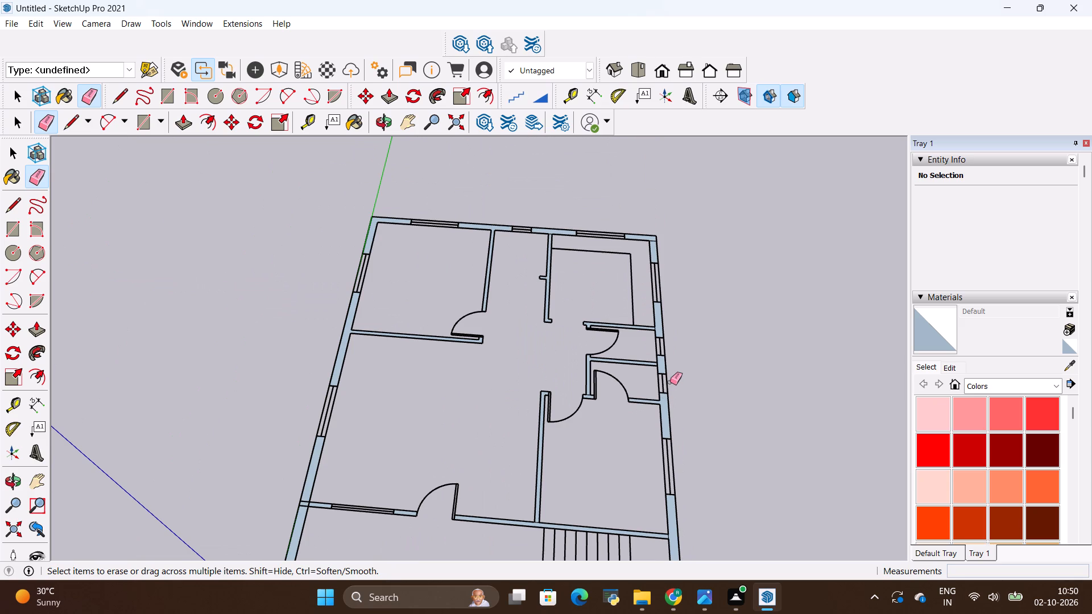
{"action": "scroll", "coordinate": [665, 371], "scroll_direction": "down", "scroll_amount": 7}
{"action": "scroll", "coordinate": [651, 472], "scroll_direction": "up", "scroll_amount": 10}
{"action": "scroll", "coordinate": [657, 466], "scroll_direction": "down", "scroll_amount": 2}
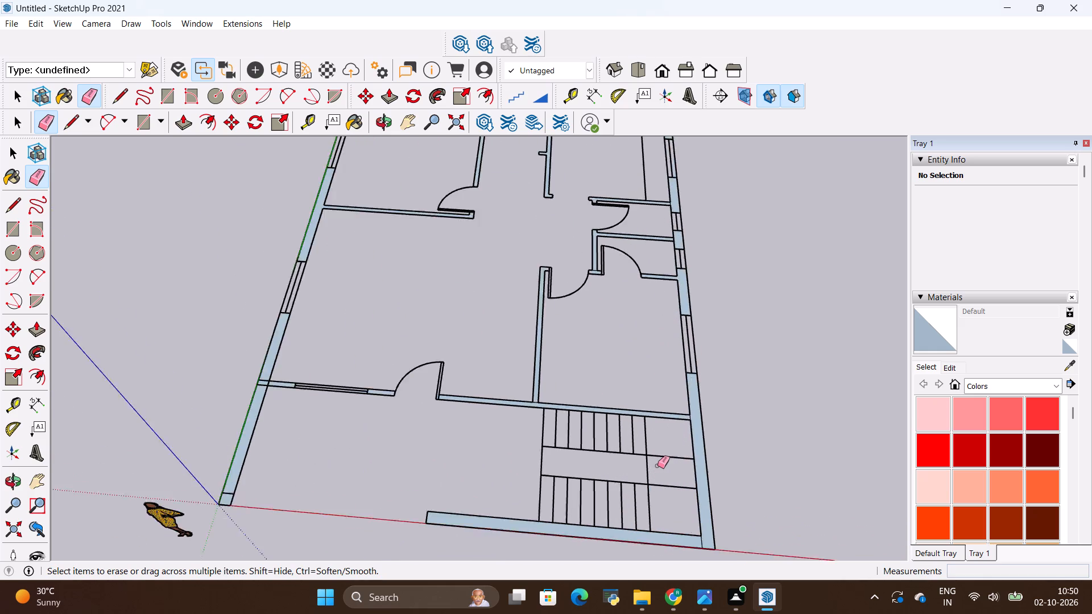
{"action": "scroll", "coordinate": [657, 466], "scroll_direction": "down", "scroll_amount": 3}
Open the floor plan group and erase its lines crossing the junction of the left outer wall and the front partition.
{"action": "scroll", "coordinate": [357, 411], "scroll_direction": "up", "scroll_amount": 16}
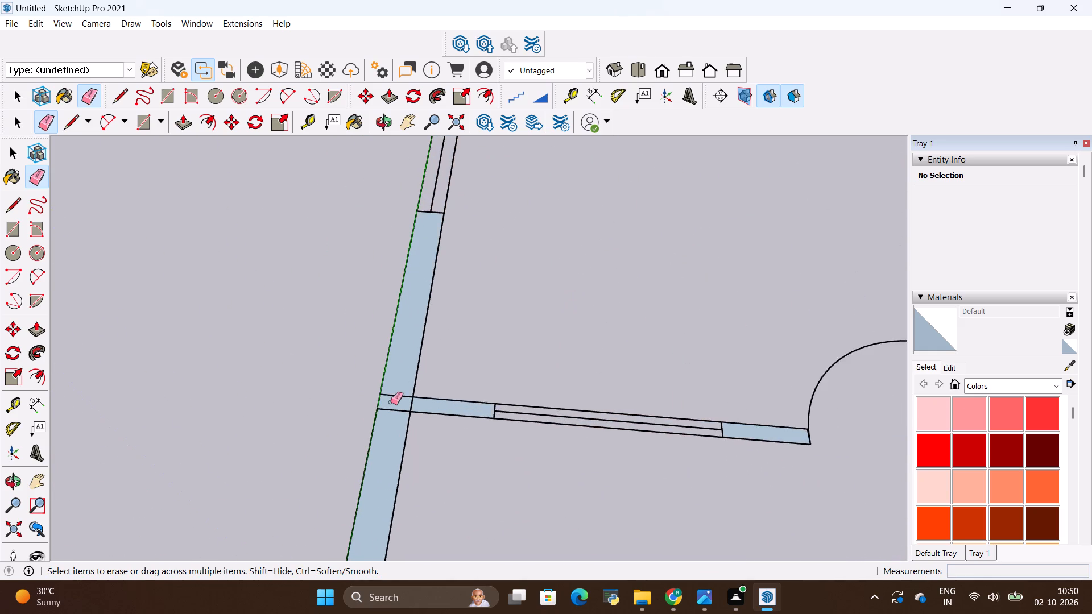
{"action": "scroll", "coordinate": [391, 402], "scroll_direction": "up", "scroll_amount": 3}
{"action": "key", "text": "space"}
{"action": "double_click", "coordinate": [402, 413]}
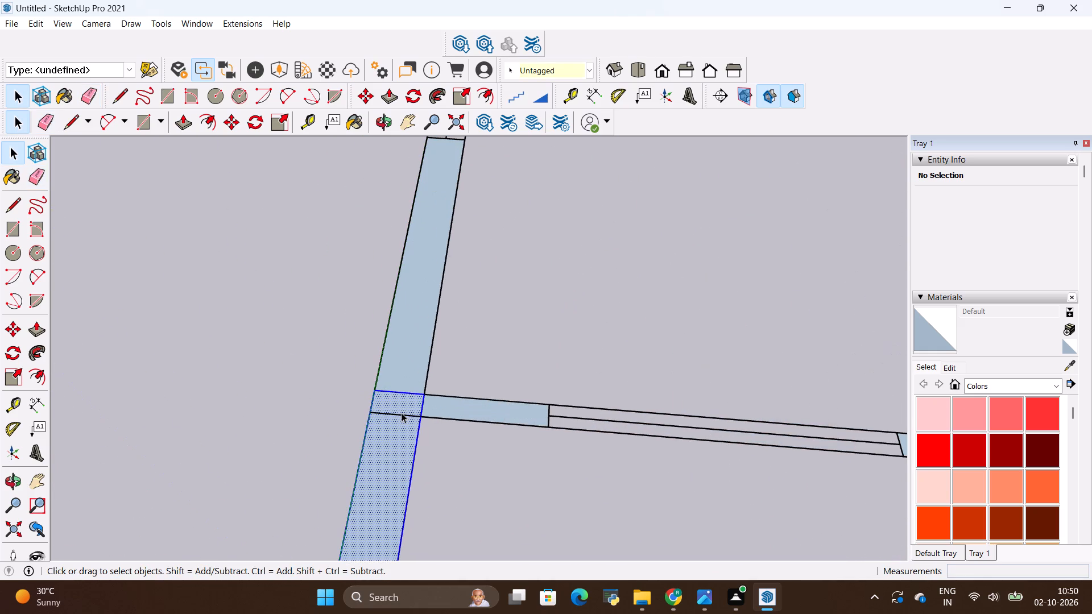
{"action": "double_click", "coordinate": [420, 387]}
{"action": "triple_click", "coordinate": [454, 393]}
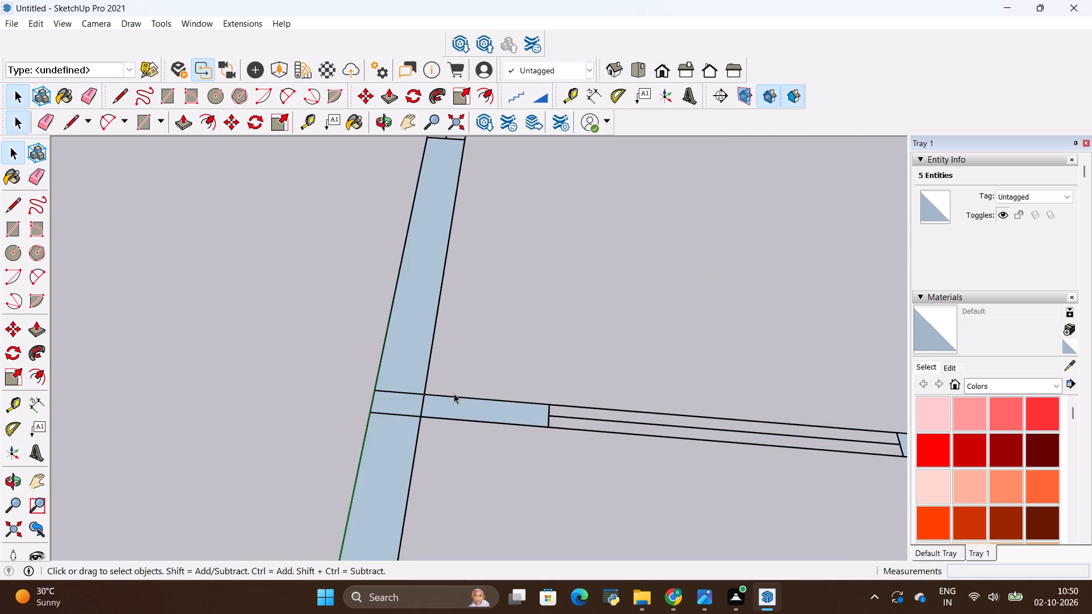
{"action": "triple_click", "coordinate": [458, 395]}
{"action": "triple_click", "coordinate": [458, 396]}
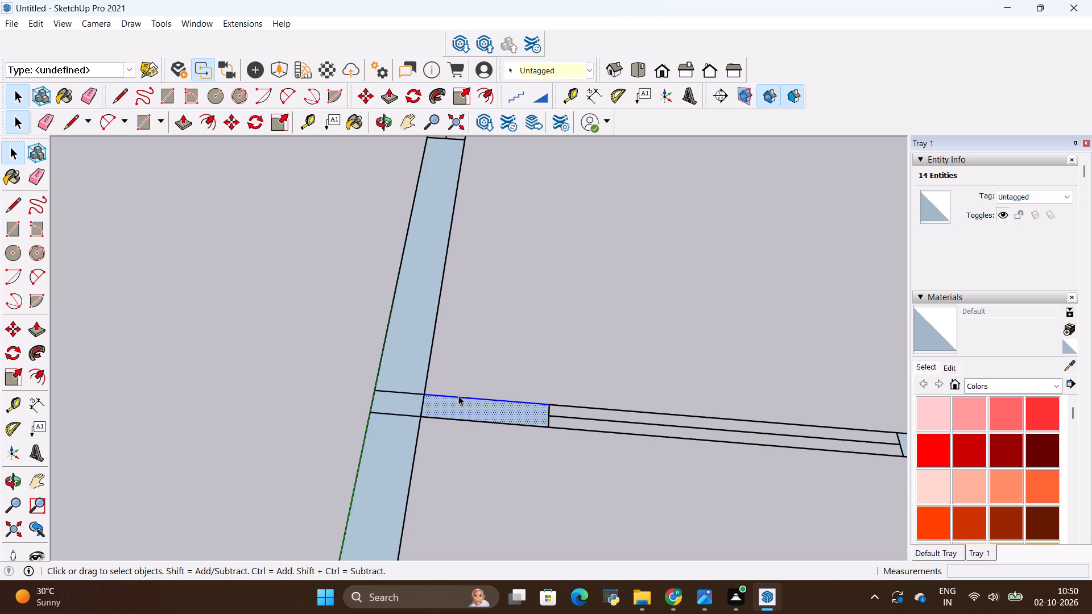
{"action": "double_click", "coordinate": [564, 409]}
{"action": "triple_click", "coordinate": [558, 414]}
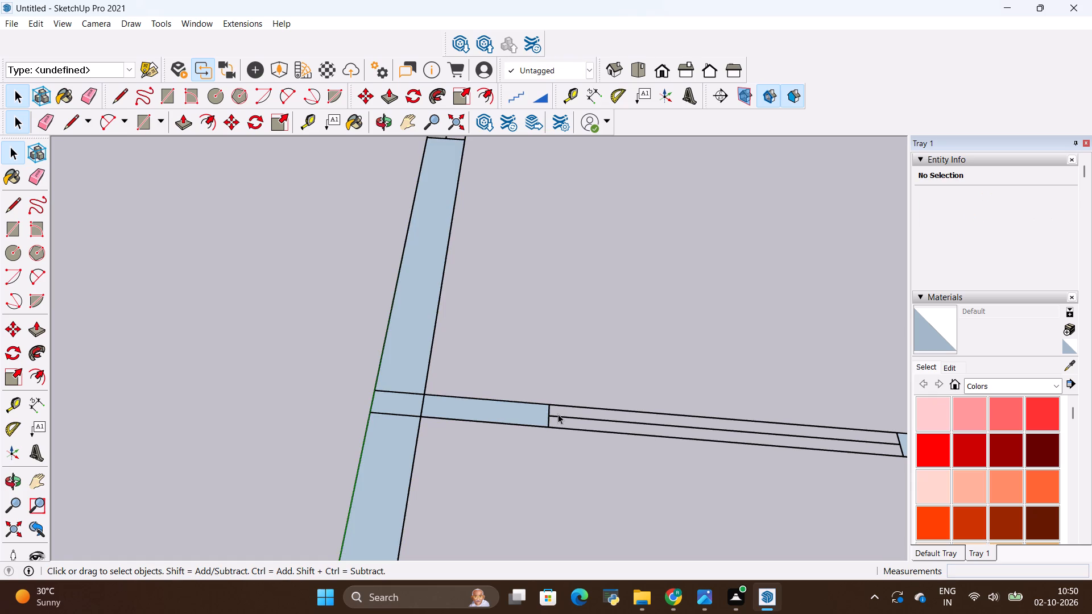
{"action": "left_click", "coordinate": [558, 413]}
{"action": "double_click", "coordinate": [561, 417]}
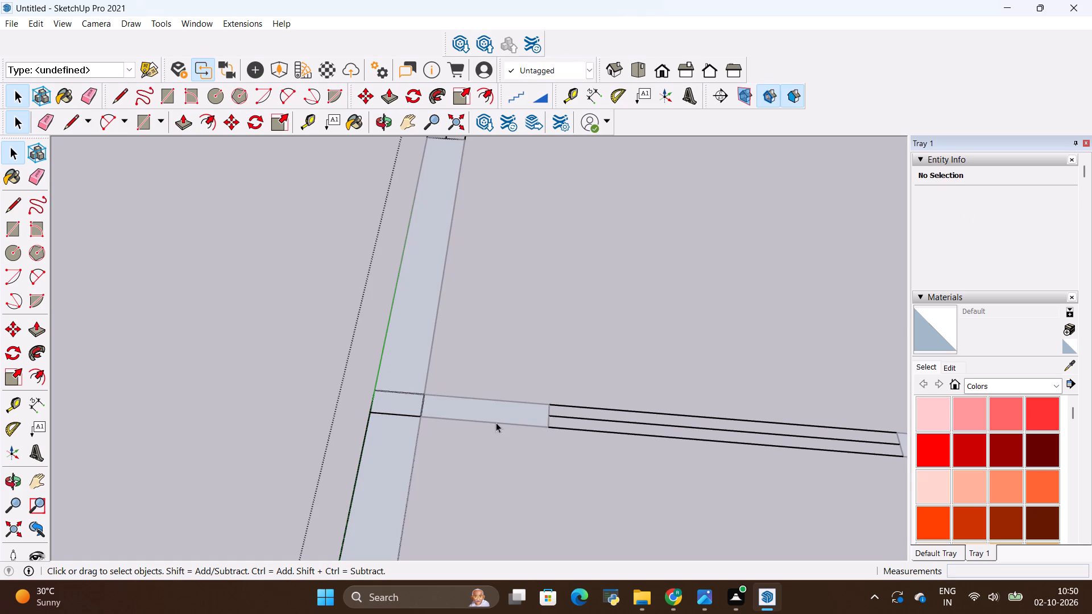
{"action": "key", "text": "e"}
{"action": "left_click_drag", "start_coordinate": [402, 384], "coordinate": [404, 430]}
{"action": "scroll", "coordinate": [424, 404], "scroll_direction": "up", "scroll_amount": 8}
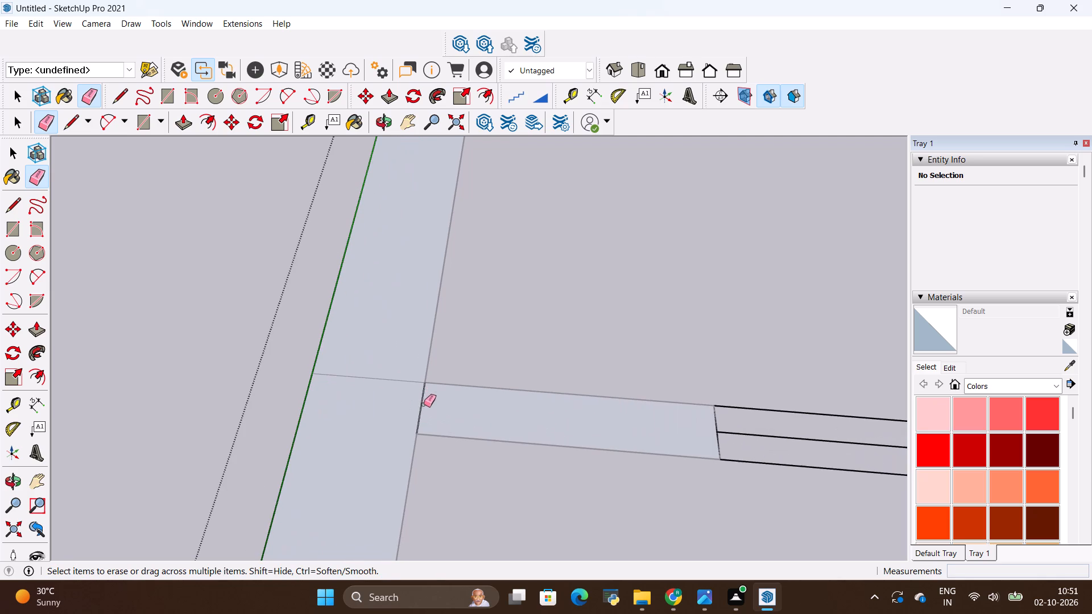
{"action": "left_click_drag", "start_coordinate": [428, 407], "coordinate": [409, 406]}
Erase the floor plan group's line crossing the left outer wall near its front corner at the origin.
{"action": "scroll", "coordinate": [415, 359], "scroll_direction": "down", "scroll_amount": 17}
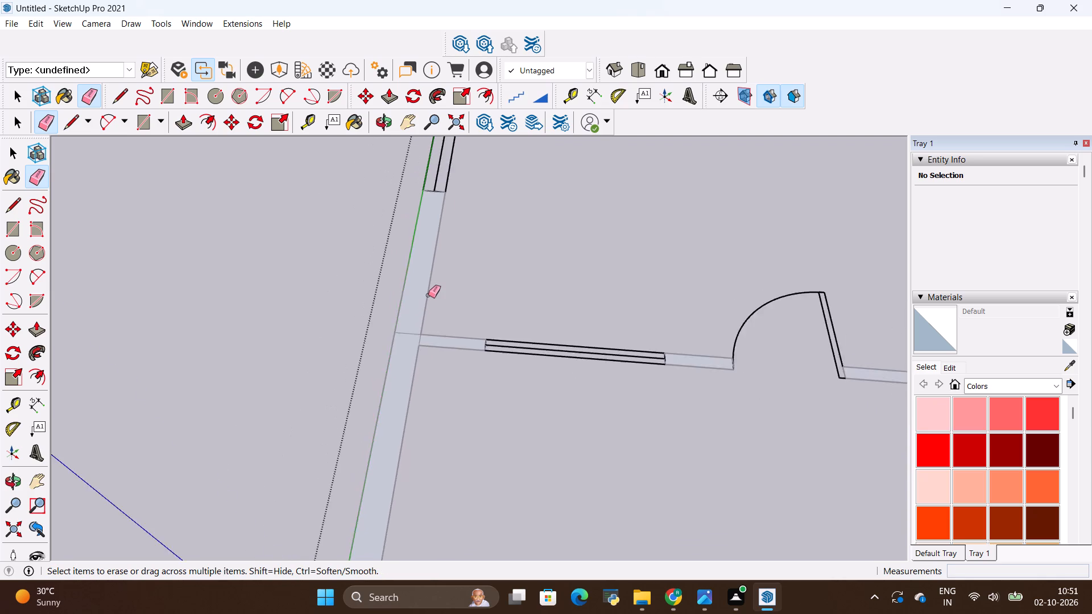
{"action": "scroll", "coordinate": [428, 295], "scroll_direction": "down", "scroll_amount": 4}
{"action": "scroll", "coordinate": [390, 463], "scroll_direction": "up", "scroll_amount": 11}
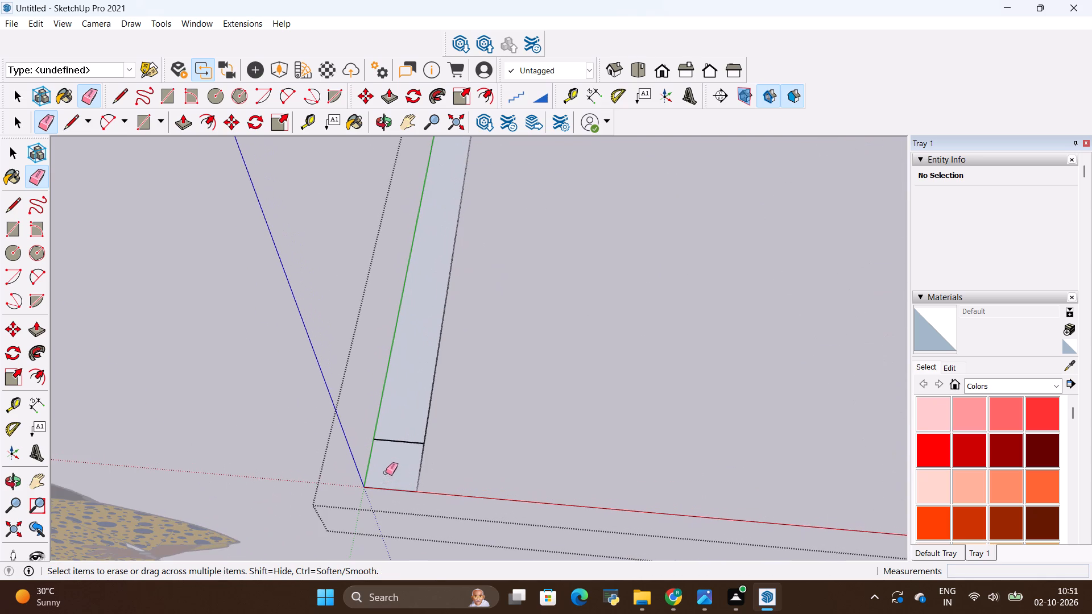
{"action": "left_click_drag", "start_coordinate": [395, 433], "coordinate": [395, 447]}
{"action": "scroll", "coordinate": [395, 447], "scroll_direction": "down", "scroll_amount": 4}
{"action": "key", "text": "space"}
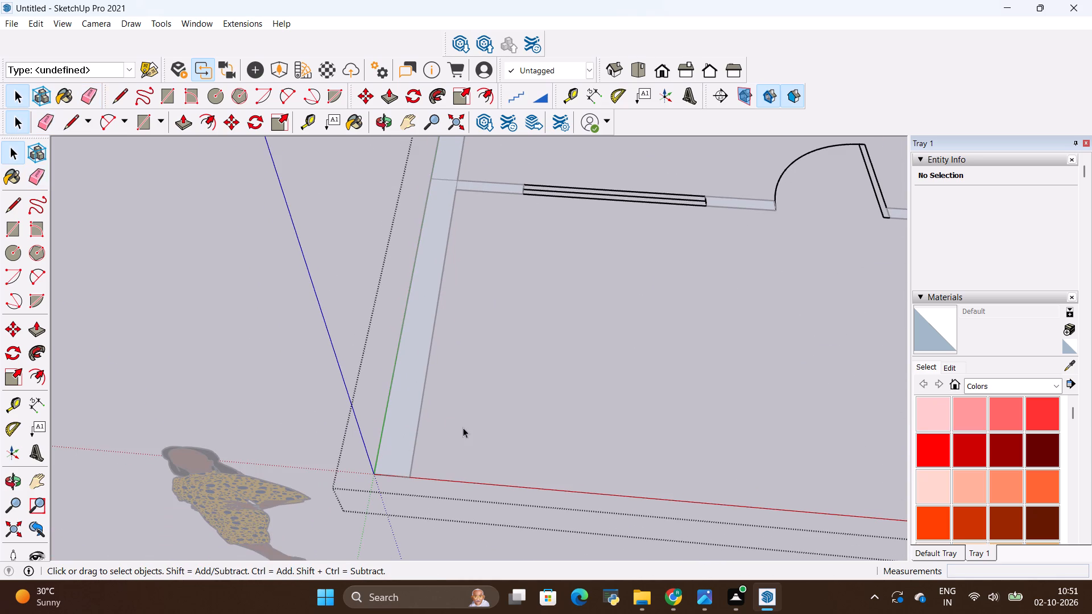
Close the floor plan group and erase the face lines dividing the left outer wall from the front partition.
{"action": "left_click", "coordinate": [312, 383]}
{"action": "scroll", "coordinate": [365, 466], "scroll_direction": "down", "scroll_amount": 2}
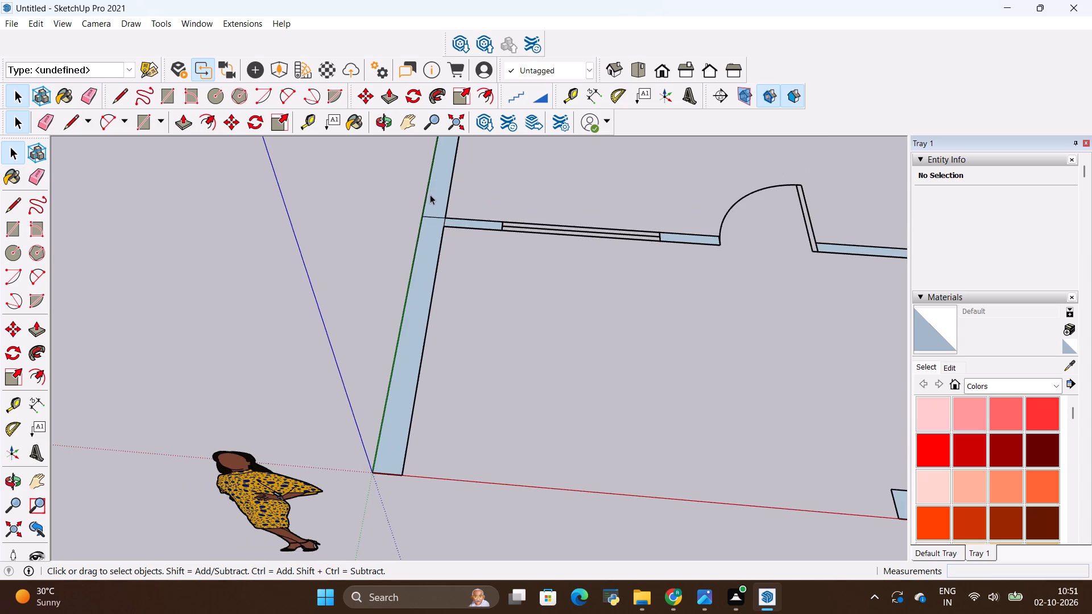
{"action": "scroll", "coordinate": [430, 194], "scroll_direction": "up", "scroll_amount": 12}
{"action": "key", "text": "e"}
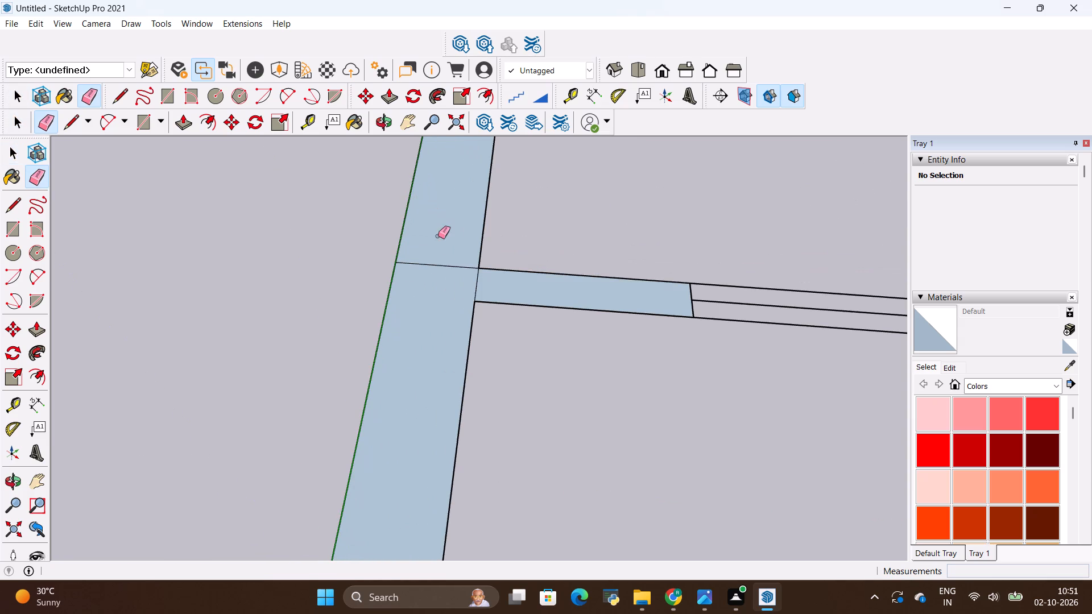
{"action": "left_click_drag", "start_coordinate": [438, 236], "coordinate": [432, 293]}
{"action": "scroll", "coordinate": [457, 283], "scroll_direction": "up", "scroll_amount": 5}
{"action": "left_click_drag", "start_coordinate": [473, 283], "coordinate": [498, 287]}
{"action": "scroll", "coordinate": [379, 323], "scroll_direction": "down", "scroll_amount": 3}
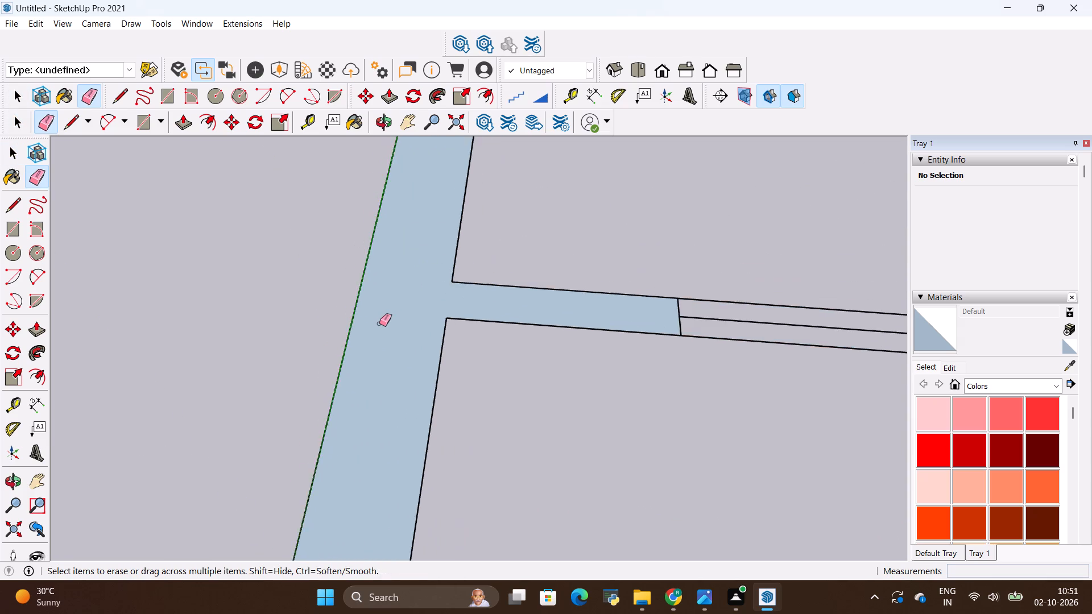
Erase the line separating the interior room partition from the front partition near the staircase.
{"action": "scroll", "coordinate": [379, 323], "scroll_direction": "down", "scroll_amount": 20}
{"action": "scroll", "coordinate": [383, 321], "scroll_direction": "down", "scroll_amount": 4}
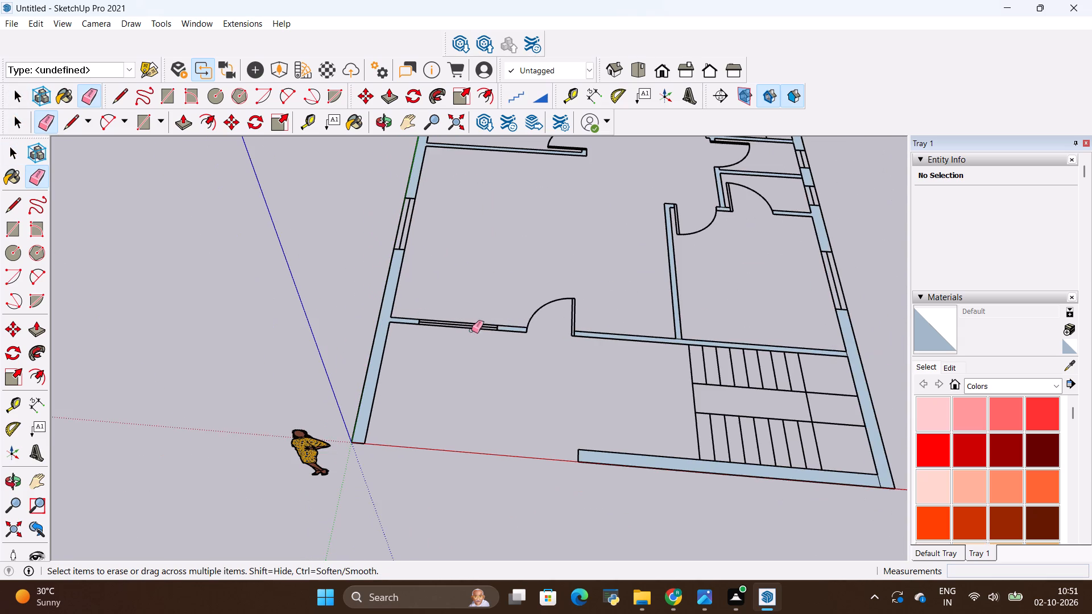
{"action": "scroll", "coordinate": [731, 345], "scroll_direction": "up", "scroll_amount": 2}
{"action": "scroll", "coordinate": [673, 336], "scroll_direction": "up", "scroll_amount": 10}
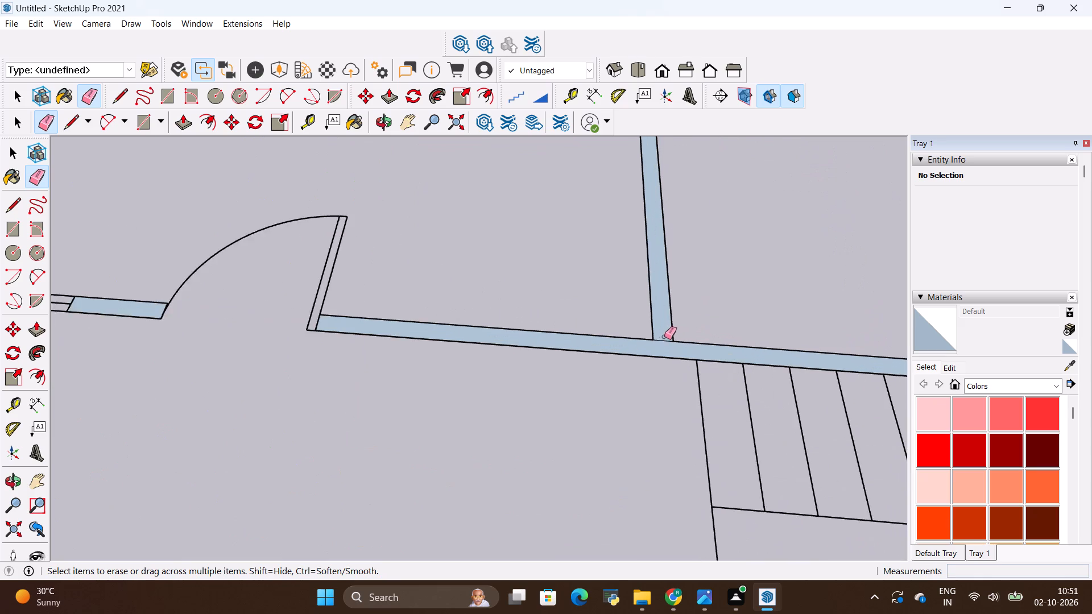
{"action": "scroll", "coordinate": [664, 337], "scroll_direction": "up", "scroll_amount": 9}
{"action": "left_click_drag", "start_coordinate": [664, 337], "coordinate": [668, 353]}
{"action": "scroll", "coordinate": [417, 295], "scroll_direction": "down", "scroll_amount": 14}
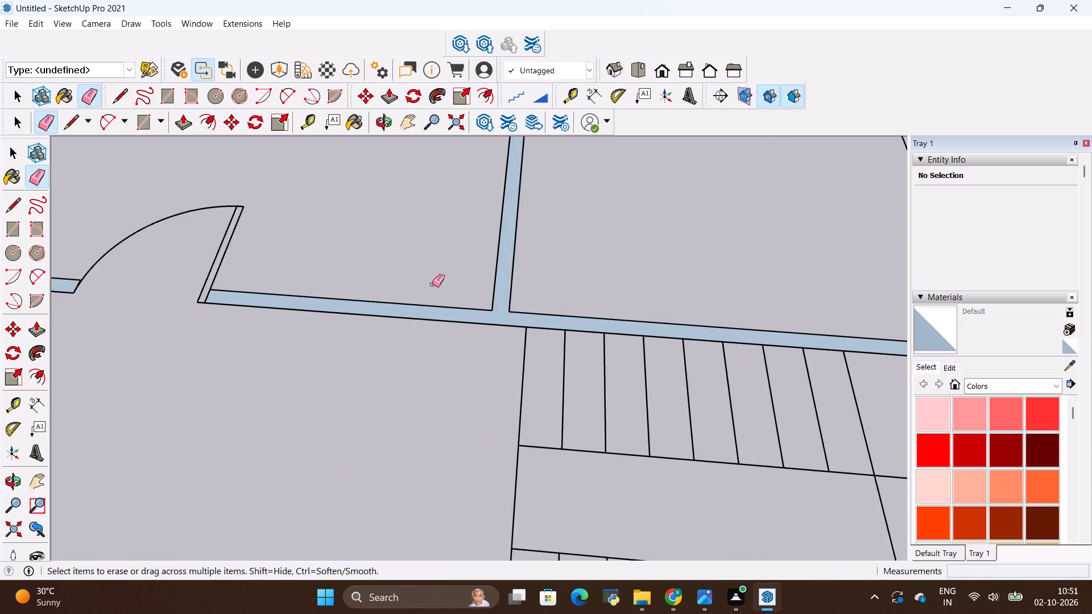
Erase the dividing line at the corner of the front wall and right outer wall beside the stairs.
{"action": "scroll", "coordinate": [432, 284], "scroll_direction": "down", "scroll_amount": 7}
{"action": "scroll", "coordinate": [642, 480], "scroll_direction": "up", "scroll_amount": 10}
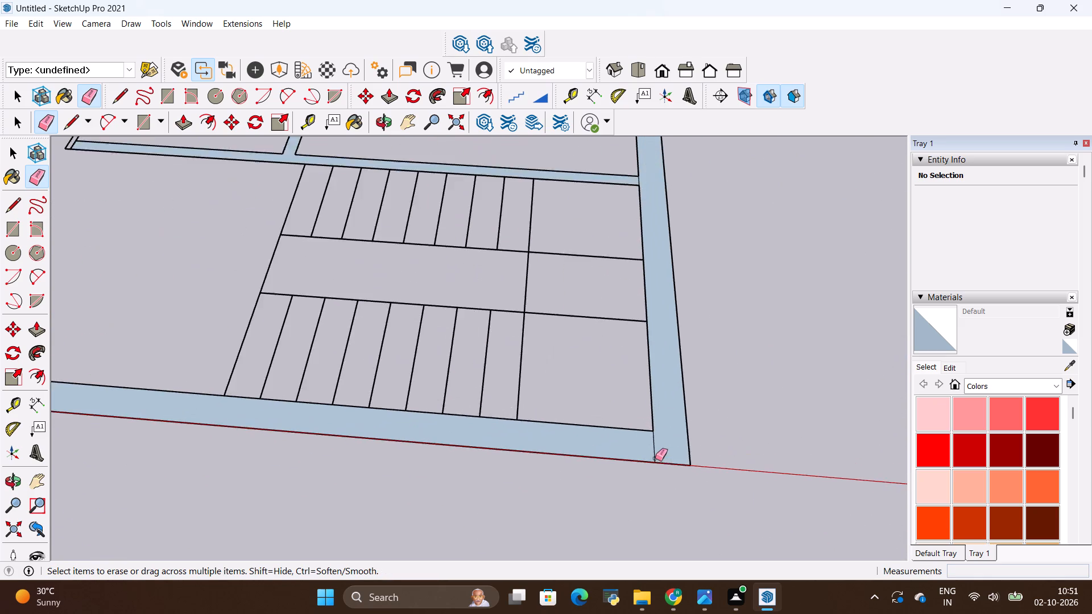
{"action": "scroll", "coordinate": [655, 458], "scroll_direction": "up", "scroll_amount": 3}
{"action": "left_click_drag", "start_coordinate": [670, 428], "coordinate": [647, 441]}
{"action": "scroll", "coordinate": [646, 441], "scroll_direction": "down", "scroll_amount": 18}
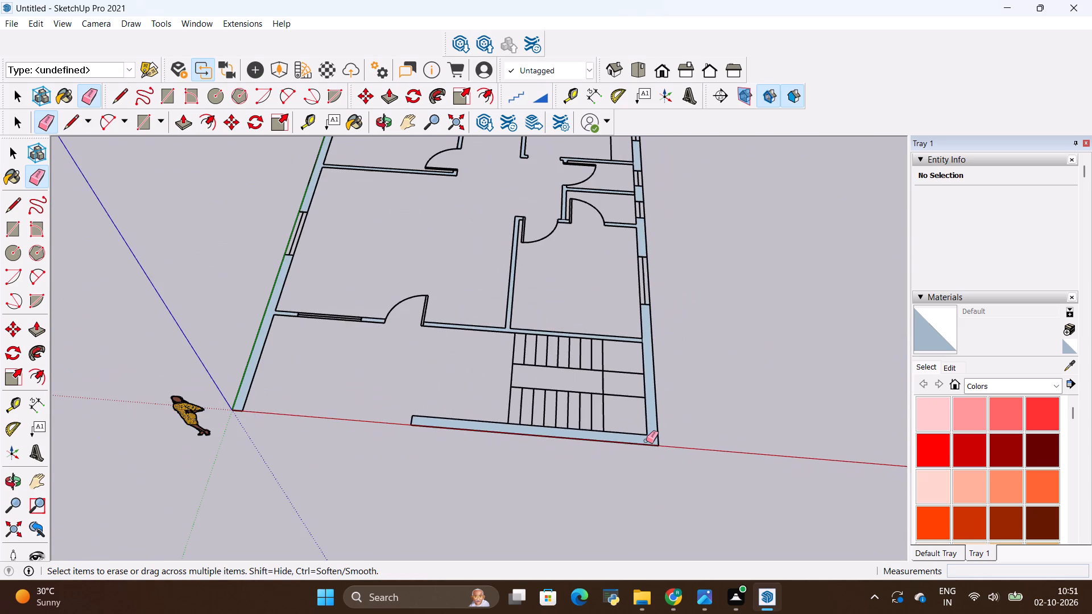
Erase the line separating the partition behind the stairs from the right outer wall.
{"action": "scroll", "coordinate": [653, 334], "scroll_direction": "up", "scroll_amount": 20}
{"action": "scroll", "coordinate": [653, 334], "scroll_direction": "up", "scroll_amount": 1}
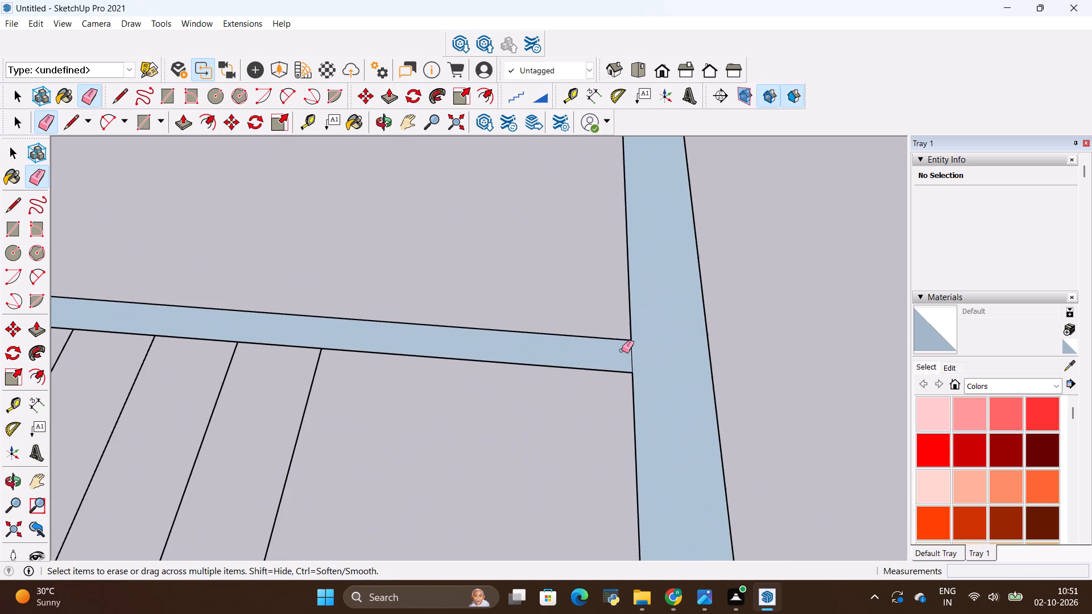
{"action": "scroll", "coordinate": [622, 350], "scroll_direction": "up", "scroll_amount": 3}
{"action": "left_click_drag", "start_coordinate": [622, 352], "coordinate": [651, 366]}
{"action": "scroll", "coordinate": [652, 375], "scroll_direction": "down", "scroll_amount": 16}
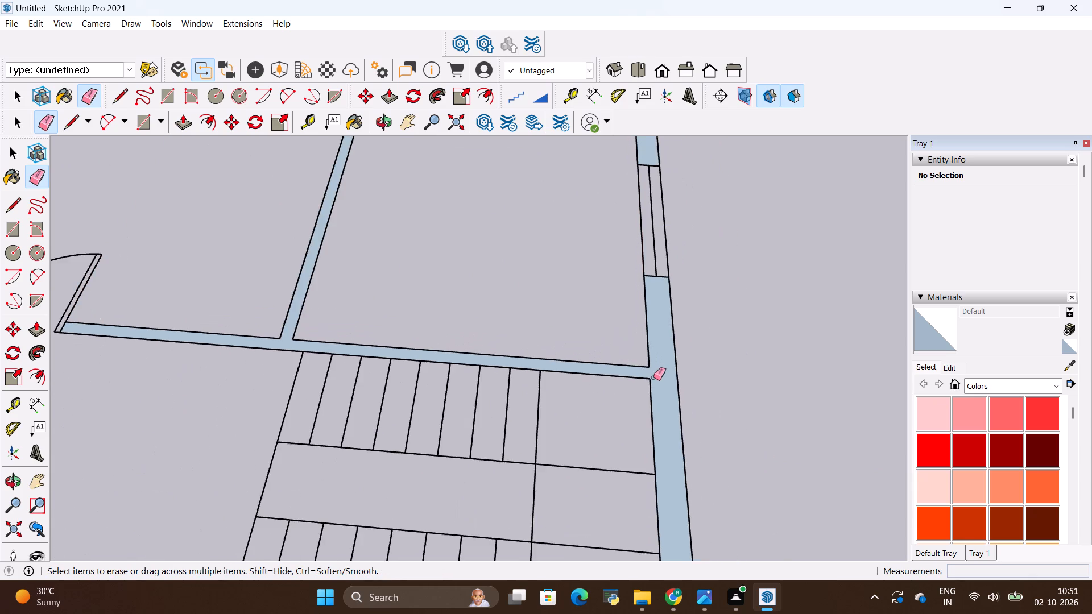
Erase the dividing line at the corner of the back wall and right outer wall.
{"action": "scroll", "coordinate": [653, 377], "scroll_direction": "down", "scroll_amount": 16}
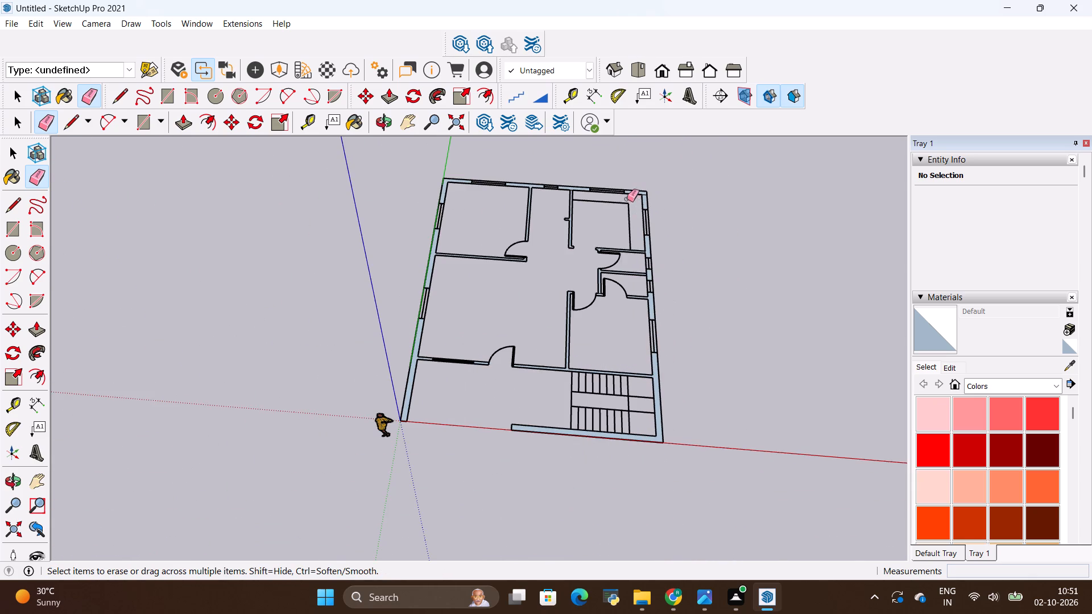
{"action": "scroll", "coordinate": [627, 198], "scroll_direction": "up", "scroll_amount": 4}
{"action": "scroll", "coordinate": [657, 176], "scroll_direction": "up", "scroll_amount": 20}
{"action": "left_click_drag", "start_coordinate": [652, 196], "coordinate": [651, 225]}
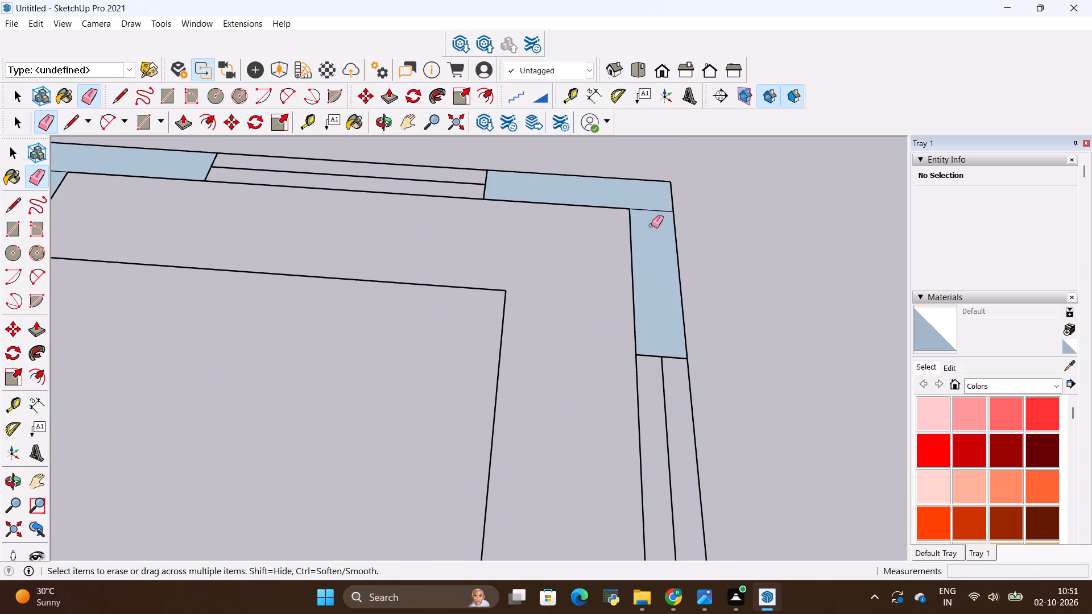
{"action": "left_click_drag", "start_coordinate": [651, 225], "coordinate": [651, 249]}
{"action": "left_click_drag", "start_coordinate": [648, 205], "coordinate": [650, 227]}
{"action": "scroll", "coordinate": [697, 278], "scroll_direction": "down", "scroll_amount": 6}
{"action": "scroll", "coordinate": [746, 338], "scroll_direction": "down", "scroll_amount": 6}
Erase the line separating the back wall from the partition beside the room with the counter outline.
{"action": "scroll", "coordinate": [446, 248], "scroll_direction": "up", "scroll_amount": 17}
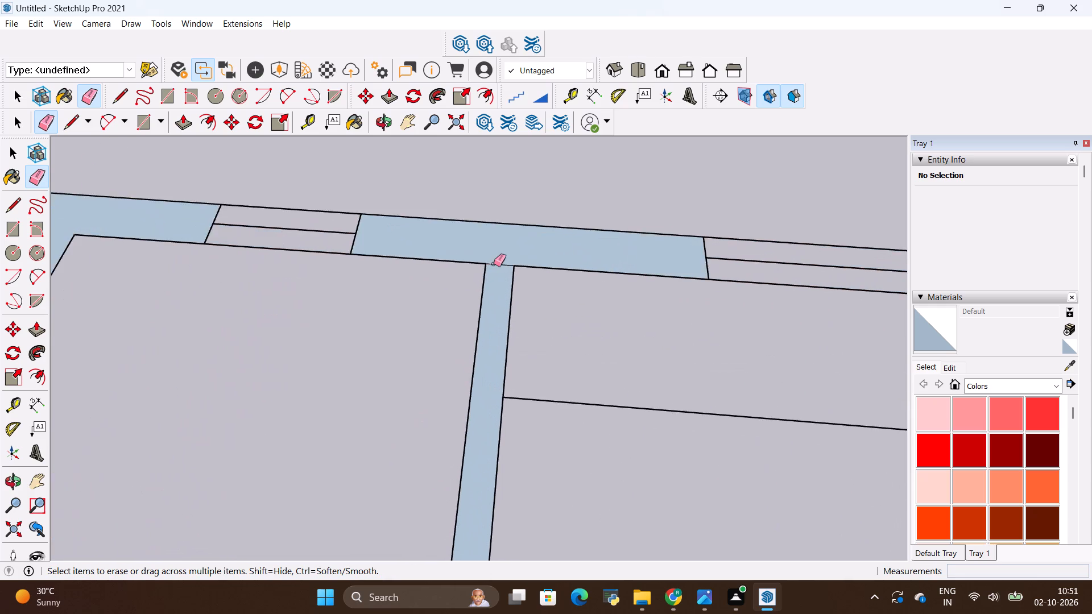
{"action": "scroll", "coordinate": [494, 264], "scroll_direction": "up", "scroll_amount": 3}
{"action": "left_click_drag", "start_coordinate": [497, 258], "coordinate": [502, 284]}
{"action": "scroll", "coordinate": [600, 254], "scroll_direction": "down", "scroll_amount": 16}
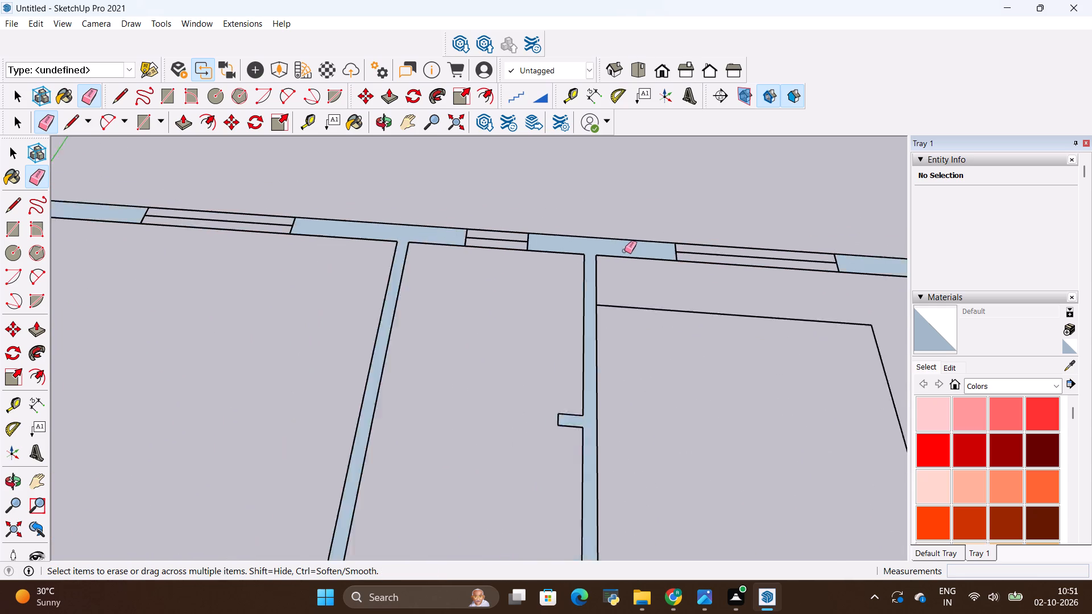
Examine the wall junctions across the whole floor plan for leftover dividing lines.
{"action": "scroll", "coordinate": [624, 251], "scroll_direction": "down", "scroll_amount": 5}
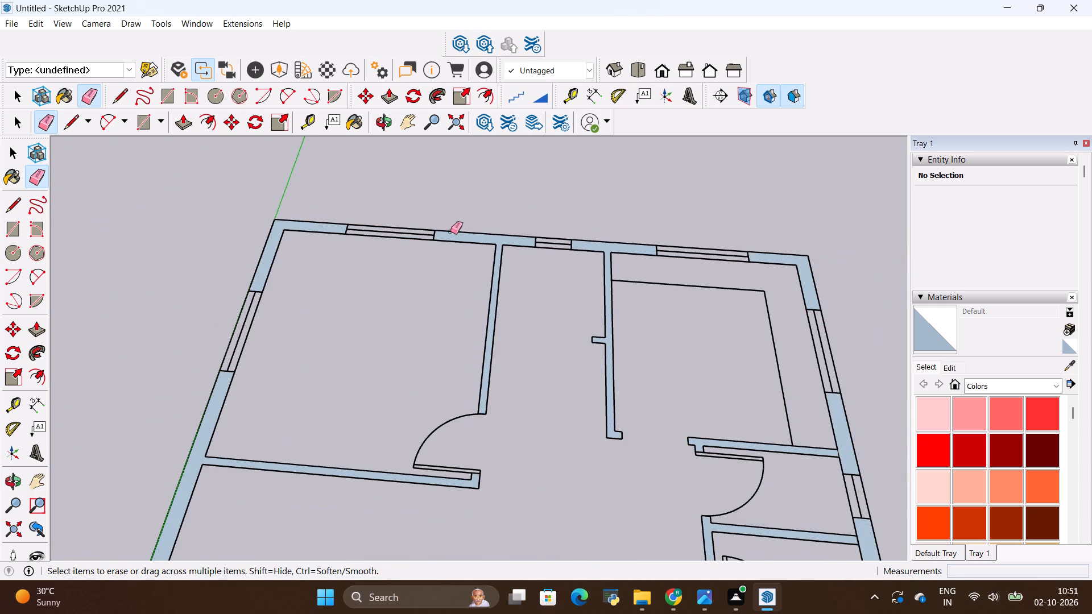
{"action": "scroll", "coordinate": [452, 231], "scroll_direction": "down", "scroll_amount": 5}
{"action": "scroll", "coordinate": [361, 380], "scroll_direction": "up", "scroll_amount": 16}
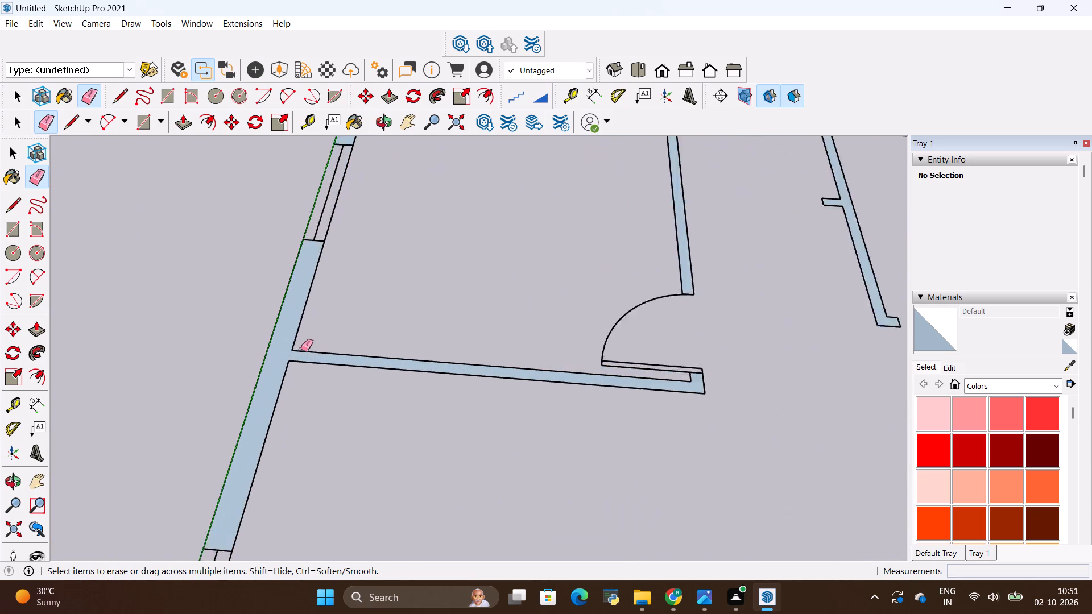
{"action": "scroll", "coordinate": [301, 349], "scroll_direction": "up", "scroll_amount": 7}
{"action": "scroll", "coordinate": [321, 326], "scroll_direction": "down", "scroll_amount": 20}
{"action": "scroll", "coordinate": [321, 326], "scroll_direction": "down", "scroll_amount": 3}
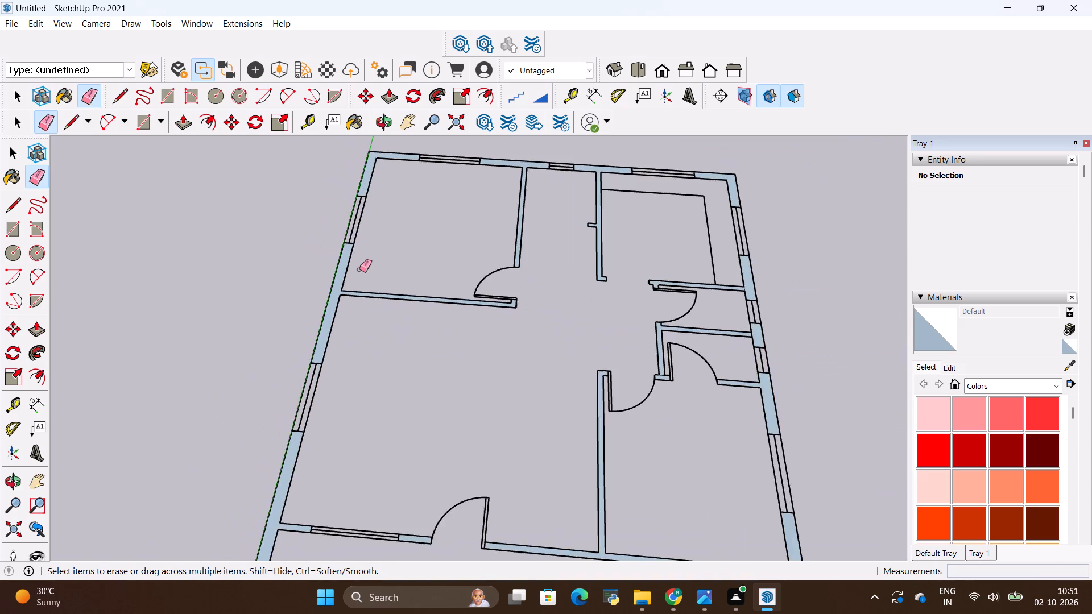
{"action": "scroll", "coordinate": [359, 269], "scroll_direction": "down", "scroll_amount": 4}
{"action": "scroll", "coordinate": [308, 478], "scroll_direction": "up", "scroll_amount": 16}
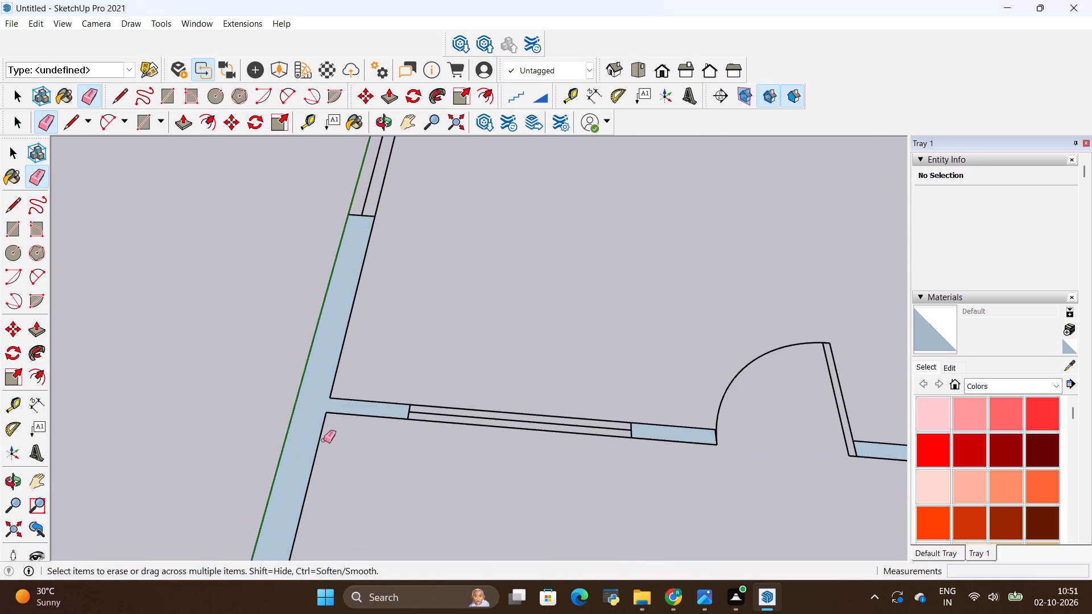
{"action": "scroll", "coordinate": [343, 424], "scroll_direction": "up", "scroll_amount": 9}
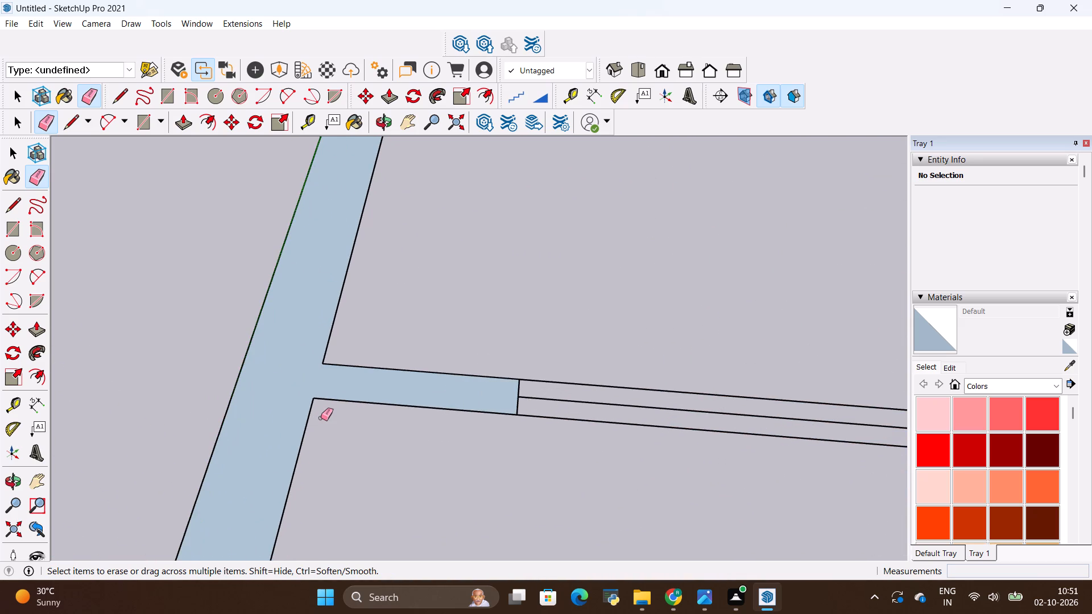
{"action": "scroll", "coordinate": [348, 406], "scroll_direction": "down", "scroll_amount": 20}
{"action": "scroll", "coordinate": [348, 406], "scroll_direction": "down", "scroll_amount": 2}
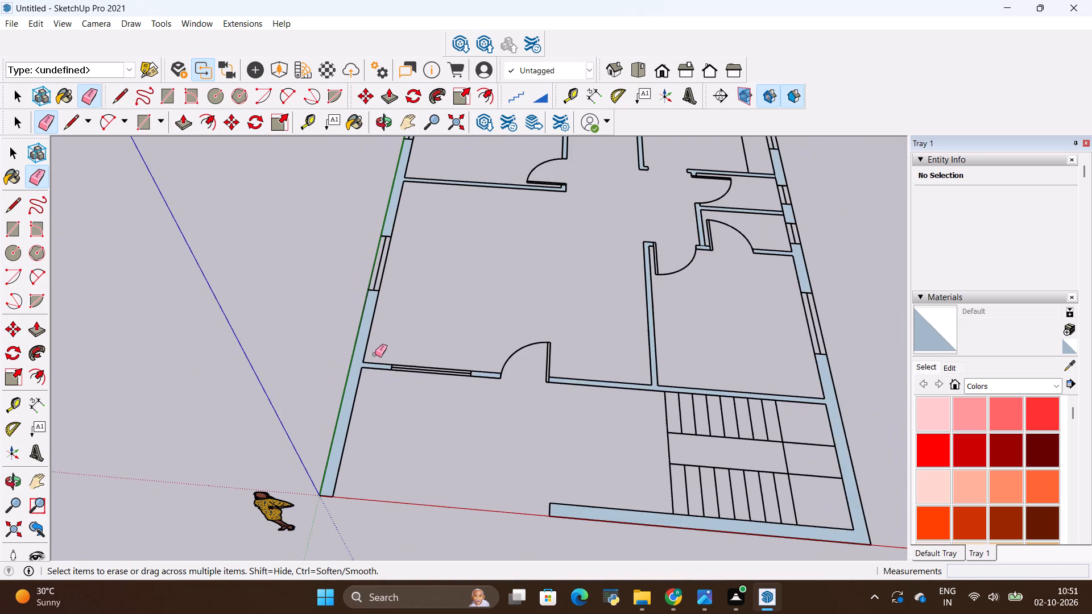
{"action": "scroll", "coordinate": [556, 381], "scroll_direction": "up", "scroll_amount": 8}
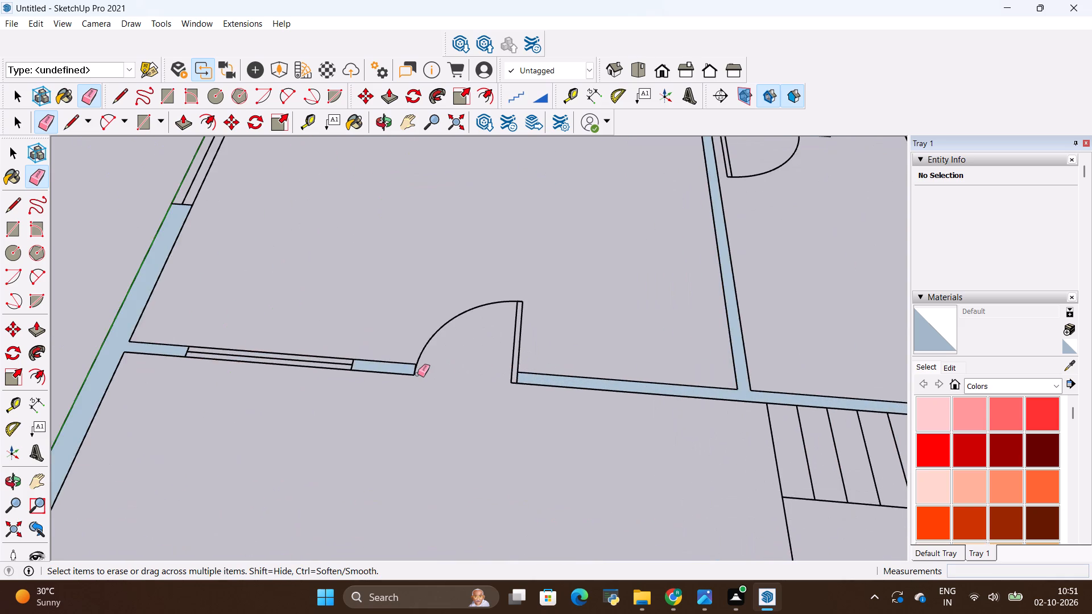
{"action": "scroll", "coordinate": [417, 374], "scroll_direction": "down", "scroll_amount": 6}
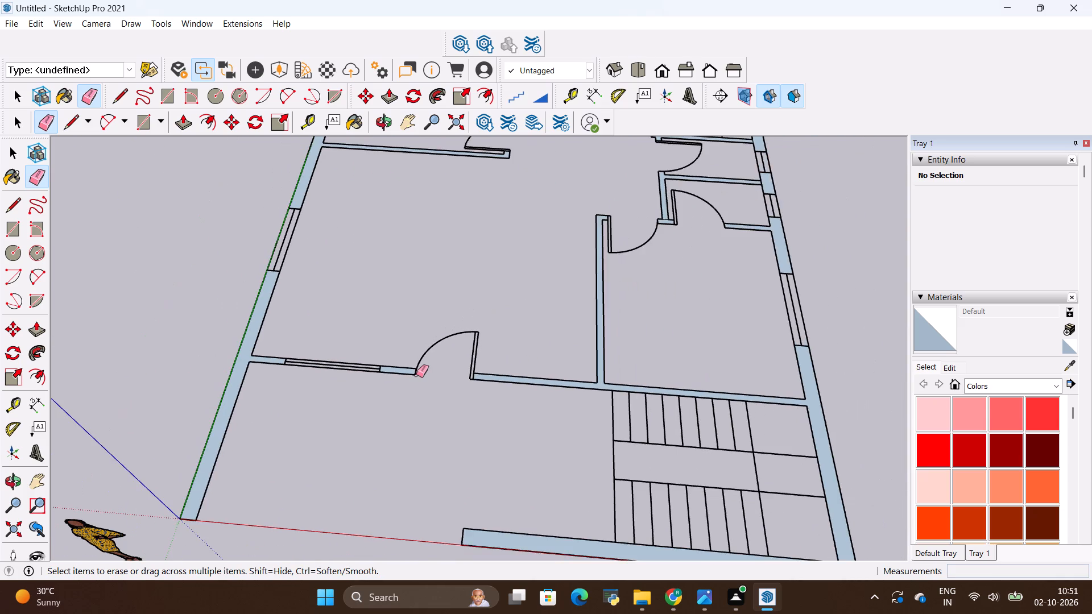
{"action": "scroll", "coordinate": [416, 375], "scroll_direction": "down", "scroll_amount": 10}
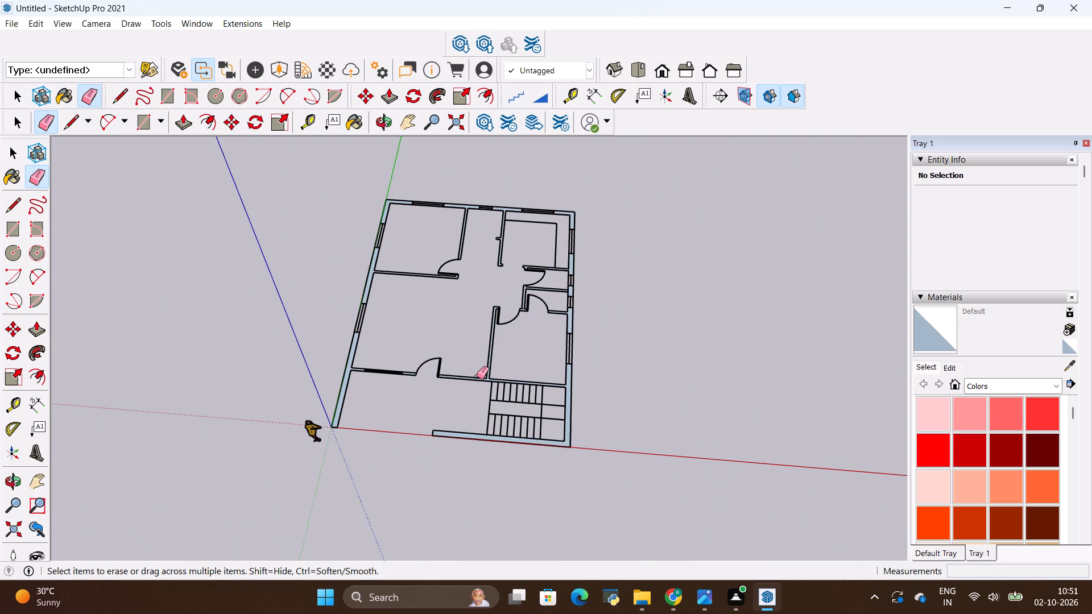
Push/Pull the connected wall face around the staircase, including its front, right and partition walls, up 10'.
{"action": "key", "text": "p"}
{"action": "scroll", "coordinate": [583, 381], "scroll_direction": "up", "scroll_amount": 3}
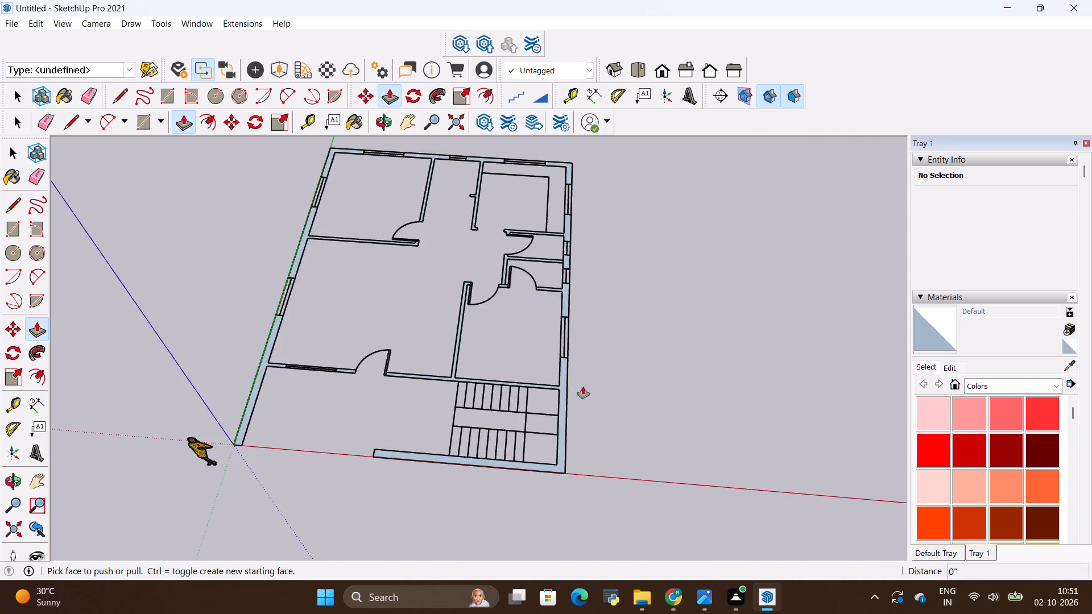
{"action": "scroll", "coordinate": [583, 387], "scroll_direction": "up", "scroll_amount": 4}
{"action": "double_click", "coordinate": [558, 418]}
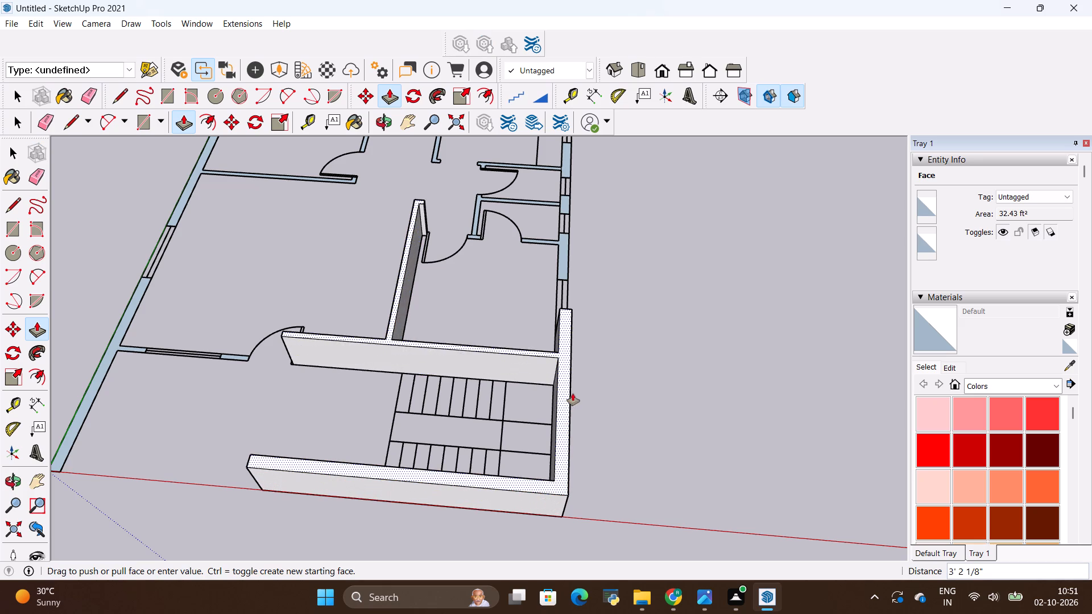
{"action": "key", "text": "BackSpace"}
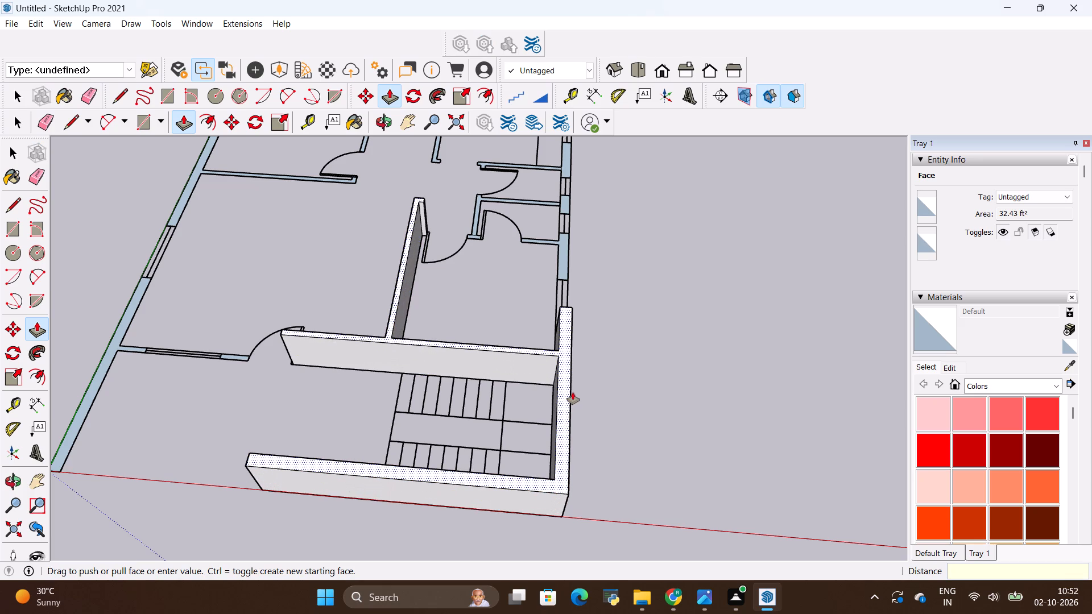
{"action": "type", "text": "10'"}
{"action": "key", "text": "Return"}
Extrude the right outer wall segment beyond the first window, with its attached short partition, to the same 10' height.
{"action": "scroll", "coordinate": [574, 244], "scroll_direction": "up", "scroll_amount": 4}
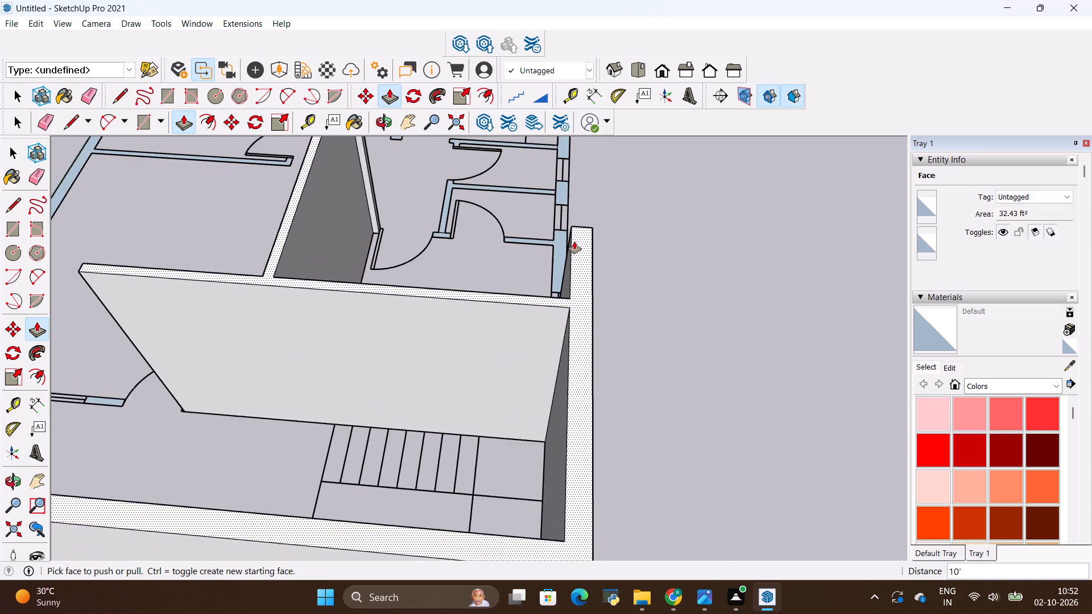
{"action": "scroll", "coordinate": [573, 243], "scroll_direction": "up", "scroll_amount": 3}
{"action": "double_click", "coordinate": [557, 255]}
{"action": "scroll", "coordinate": [584, 317], "scroll_direction": "down", "scroll_amount": 3}
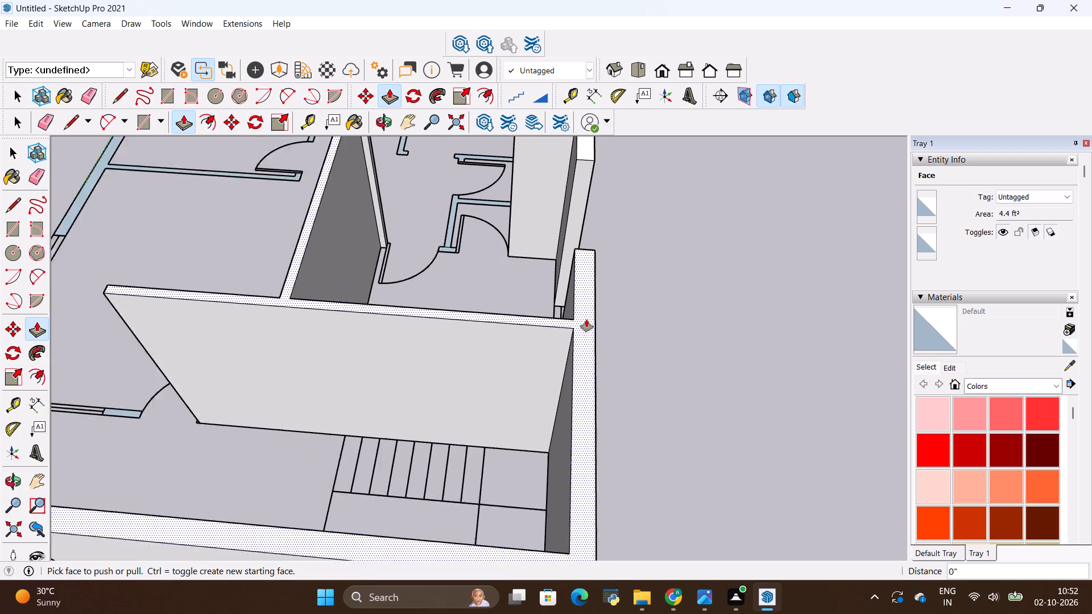
Extrude the short wall piece between the two interior doors and its adjoining L-shaped partition to 10'.
{"action": "scroll", "coordinate": [586, 320], "scroll_direction": "down", "scroll_amount": 2}
{"action": "scroll", "coordinate": [463, 225], "scroll_direction": "up", "scroll_amount": 13}
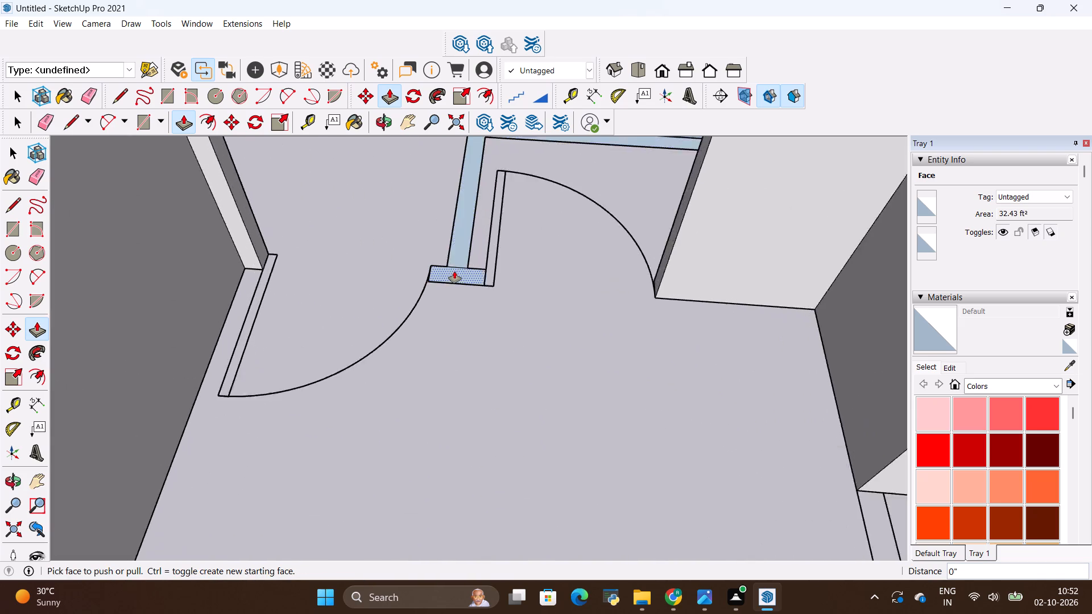
{"action": "scroll", "coordinate": [454, 271], "scroll_direction": "up", "scroll_amount": 5}
{"action": "double_click", "coordinate": [455, 271]}
{"action": "middle_click_drag", "start_coordinate": [583, 292], "coordinate": [402, 364]}
{"action": "scroll", "coordinate": [531, 358], "scroll_direction": "up", "scroll_amount": 1}
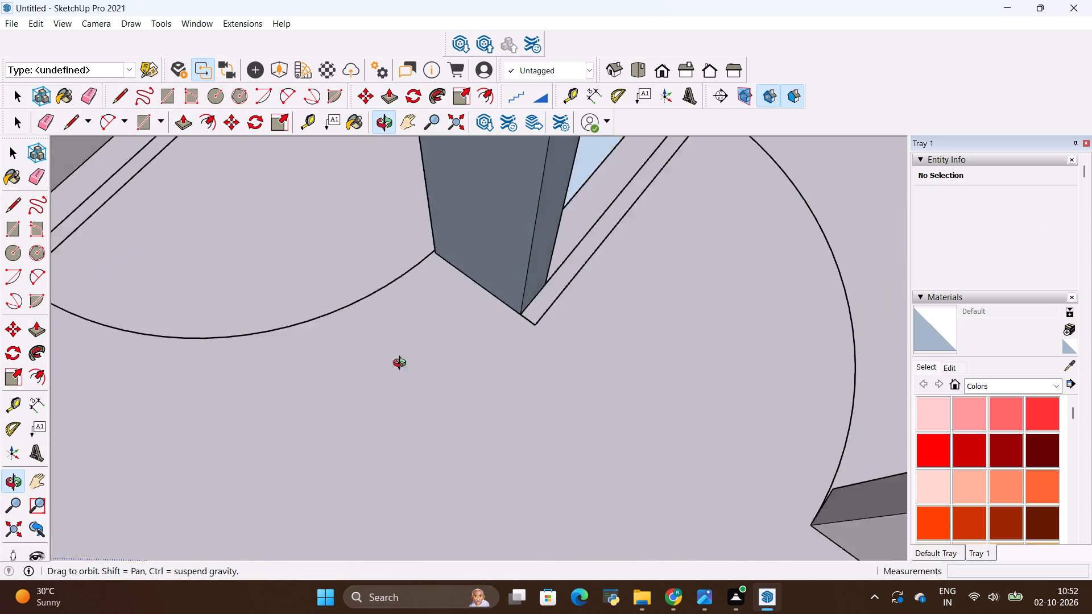
{"action": "middle_click_drag", "start_coordinate": [402, 364], "coordinate": [215, 341]}
{"action": "double_click", "coordinate": [640, 281]}
{"action": "scroll", "coordinate": [549, 302], "scroll_direction": "down", "scroll_amount": 5}
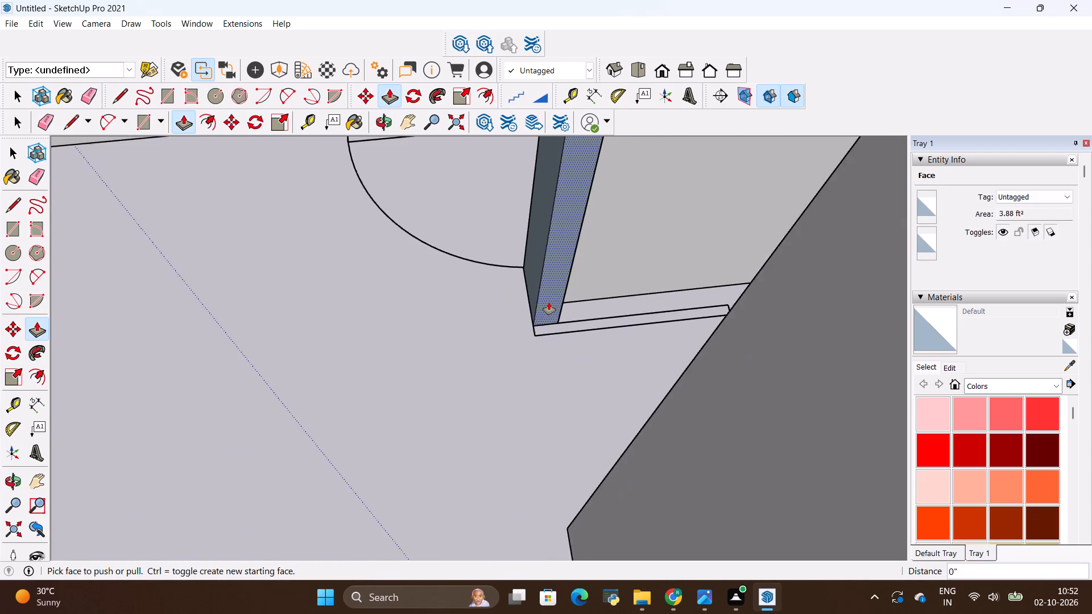
{"action": "scroll", "coordinate": [549, 302], "scroll_direction": "down", "scroll_amount": 18}
Extrude the next two right outer wall segments between the window openings to 10'.
{"action": "scroll", "coordinate": [640, 395], "scroll_direction": "up", "scroll_amount": 4}
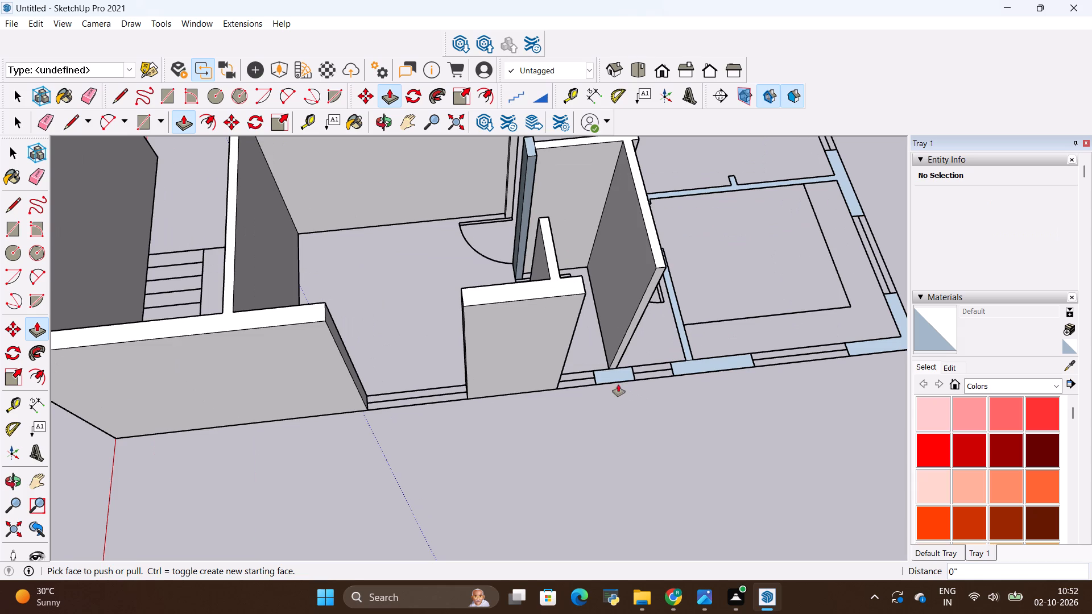
{"action": "double_click", "coordinate": [615, 375]}
{"action": "double_click", "coordinate": [709, 367]}
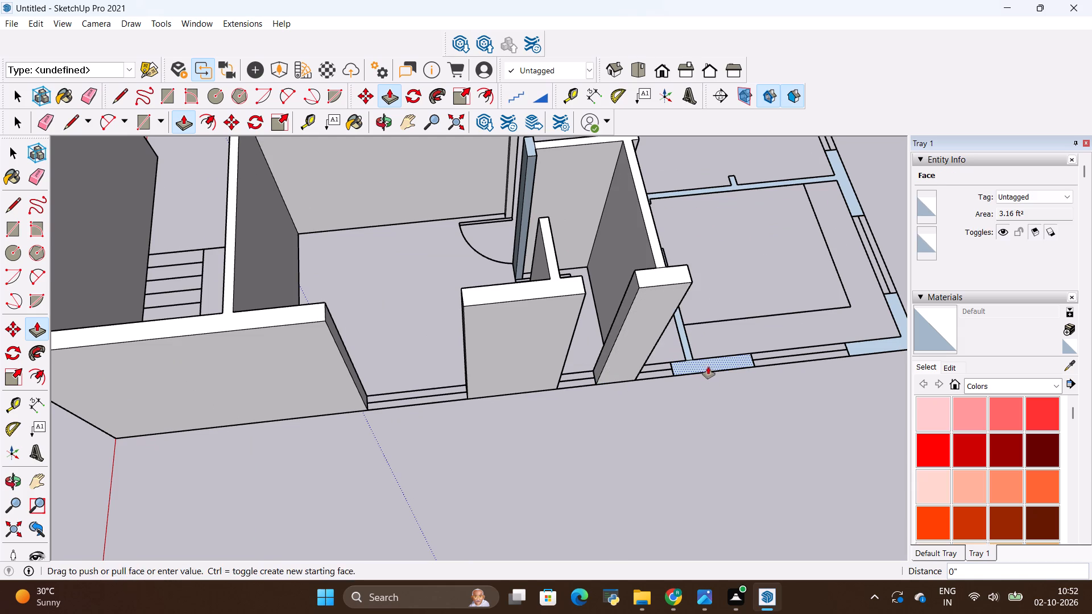
{"action": "scroll", "coordinate": [758, 370], "scroll_direction": "up", "scroll_amount": 1}
{"action": "middle_click_drag", "start_coordinate": [758, 371], "coordinate": [439, 366]}
{"action": "scroll", "coordinate": [441, 326], "scroll_direction": "down", "scroll_amount": 4}
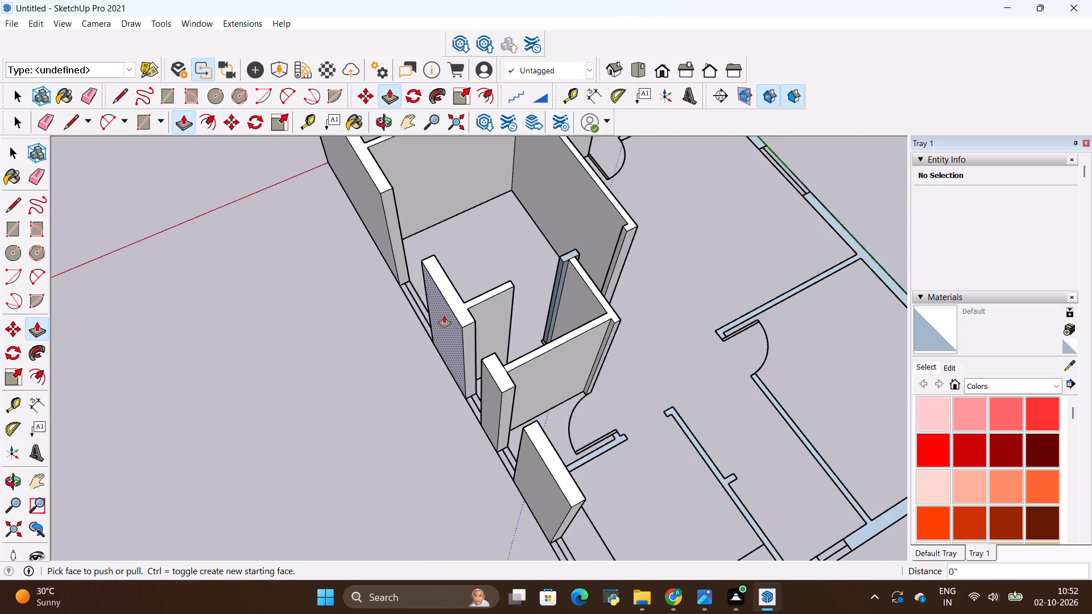
Extrude the partition beside the interior door and the long partition across from it, with its attached outer wall segment, up 10'.
{"action": "middle_click_drag", "start_coordinate": [629, 522], "coordinate": [460, 437]}
{"action": "scroll", "coordinate": [483, 515], "scroll_direction": "up", "scroll_amount": 7}
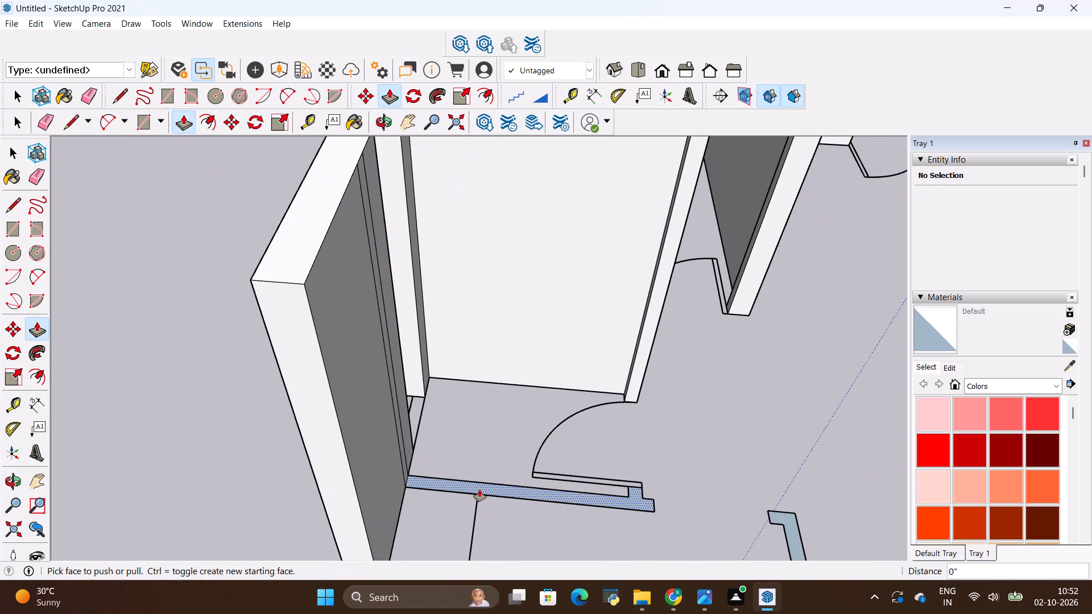
{"action": "double_click", "coordinate": [479, 489]}
{"action": "scroll", "coordinate": [455, 438], "scroll_direction": "down", "scroll_amount": 5}
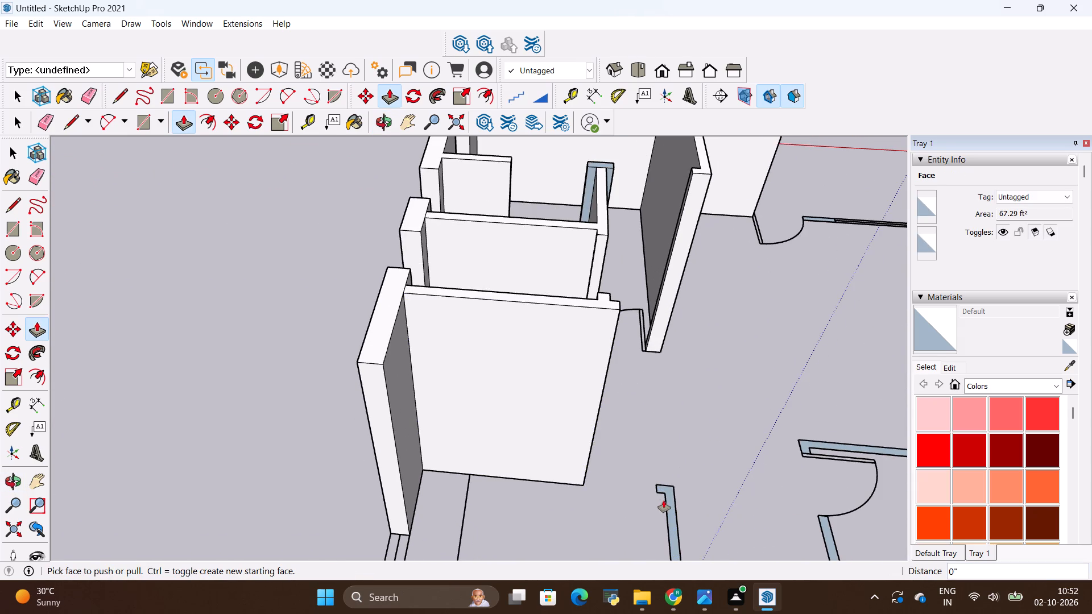
{"action": "scroll", "coordinate": [665, 500], "scroll_direction": "up", "scroll_amount": 5}
{"action": "double_click", "coordinate": [670, 496]}
{"action": "scroll", "coordinate": [567, 446], "scroll_direction": "down", "scroll_amount": 12}
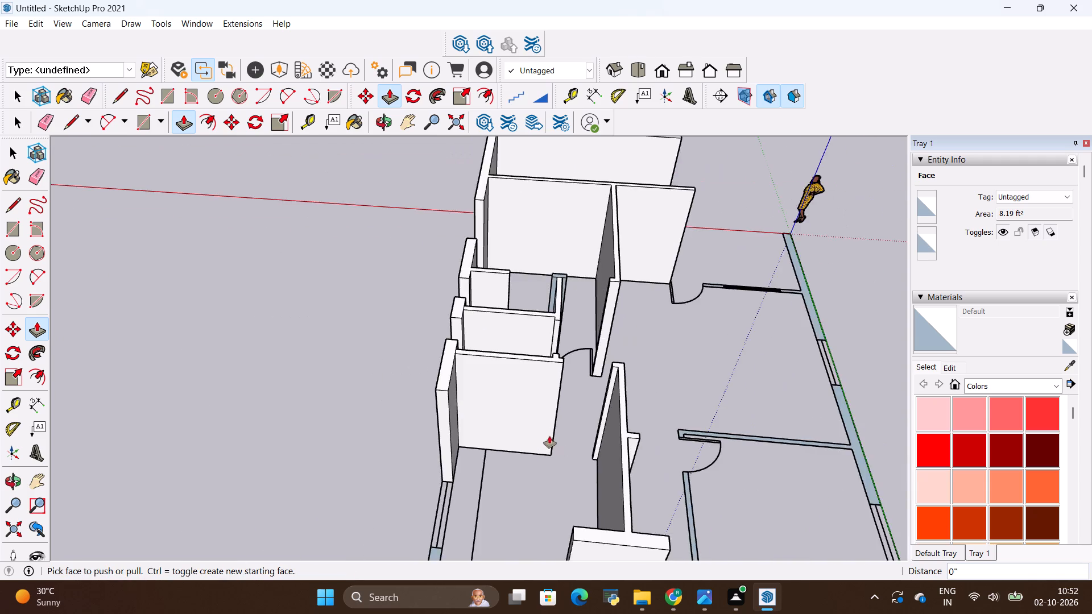
Extrude the remaining rear outer wall pieces, the two L-shaped corners and the segment with its attached partition, to the same 10' height.
{"action": "scroll", "coordinate": [549, 436], "scroll_direction": "down", "scroll_amount": 10}
{"action": "scroll", "coordinate": [585, 503], "scroll_direction": "up", "scroll_amount": 4}
{"action": "scroll", "coordinate": [483, 474], "scroll_direction": "up", "scroll_amount": 3}
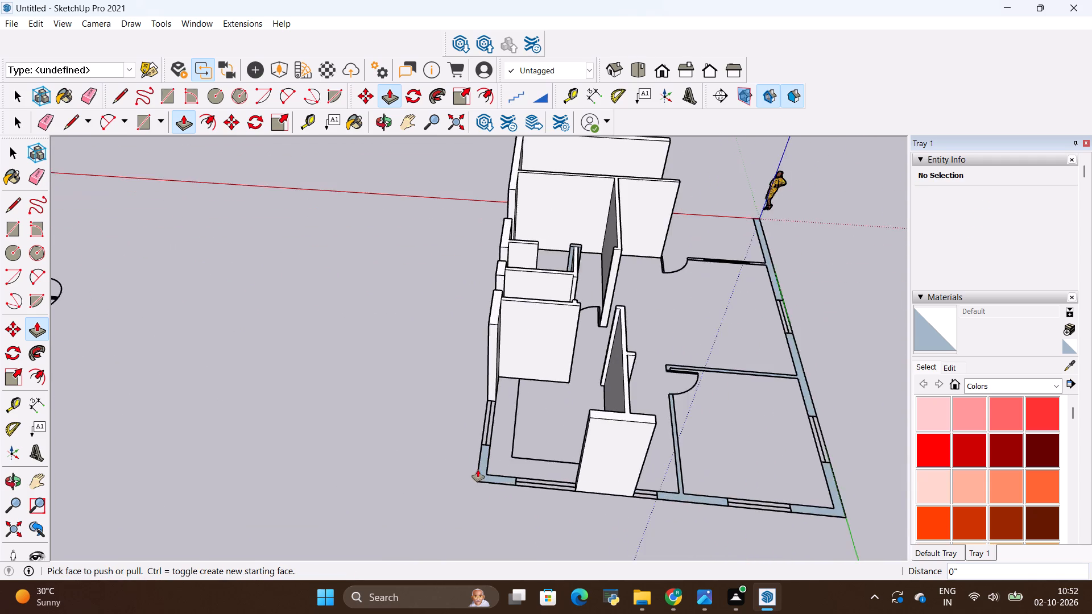
{"action": "scroll", "coordinate": [478, 470], "scroll_direction": "up", "scroll_amount": 5}
{"action": "double_click", "coordinate": [483, 462]}
{"action": "scroll", "coordinate": [463, 466], "scroll_direction": "down", "scroll_amount": 5}
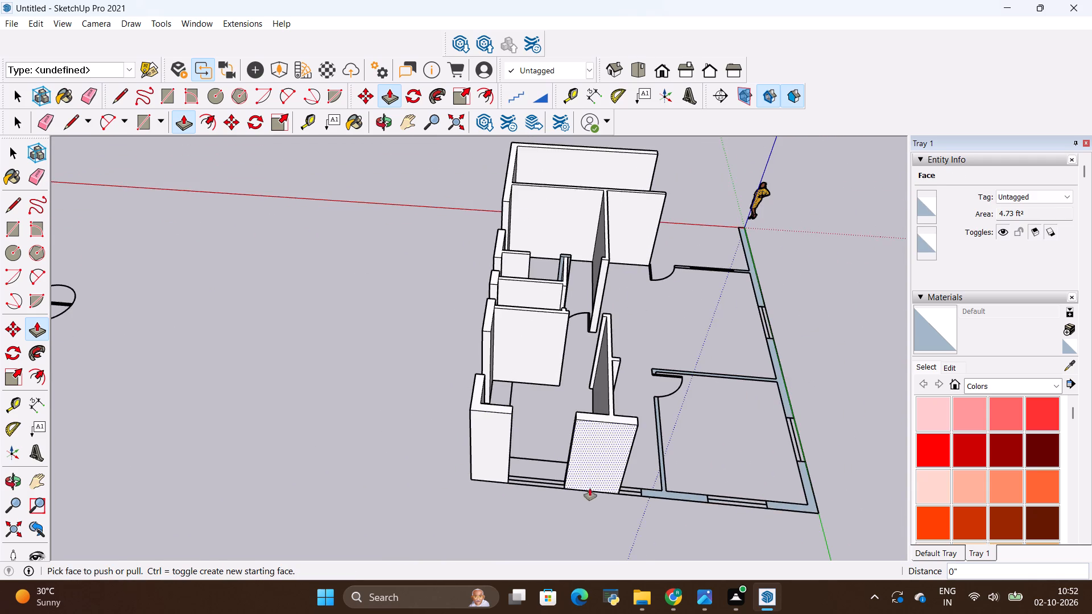
{"action": "scroll", "coordinate": [691, 497], "scroll_direction": "up", "scroll_amount": 7}
{"action": "double_click", "coordinate": [661, 496]}
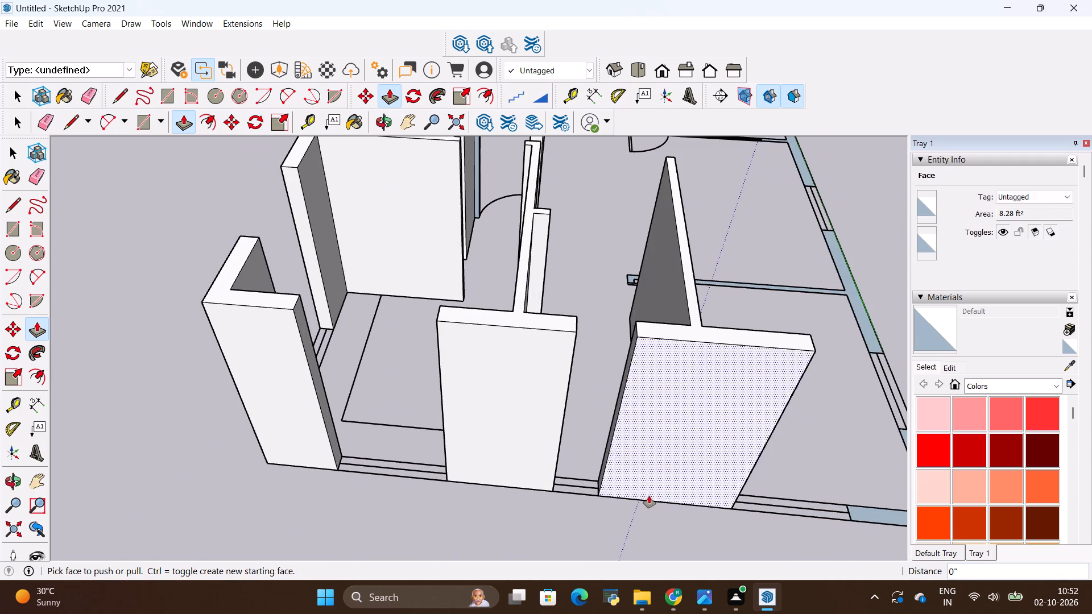
{"action": "scroll", "coordinate": [557, 501], "scroll_direction": "down", "scroll_amount": 9}
{"action": "scroll", "coordinate": [693, 509], "scroll_direction": "up", "scroll_amount": 8}
{"action": "double_click", "coordinate": [693, 511]}
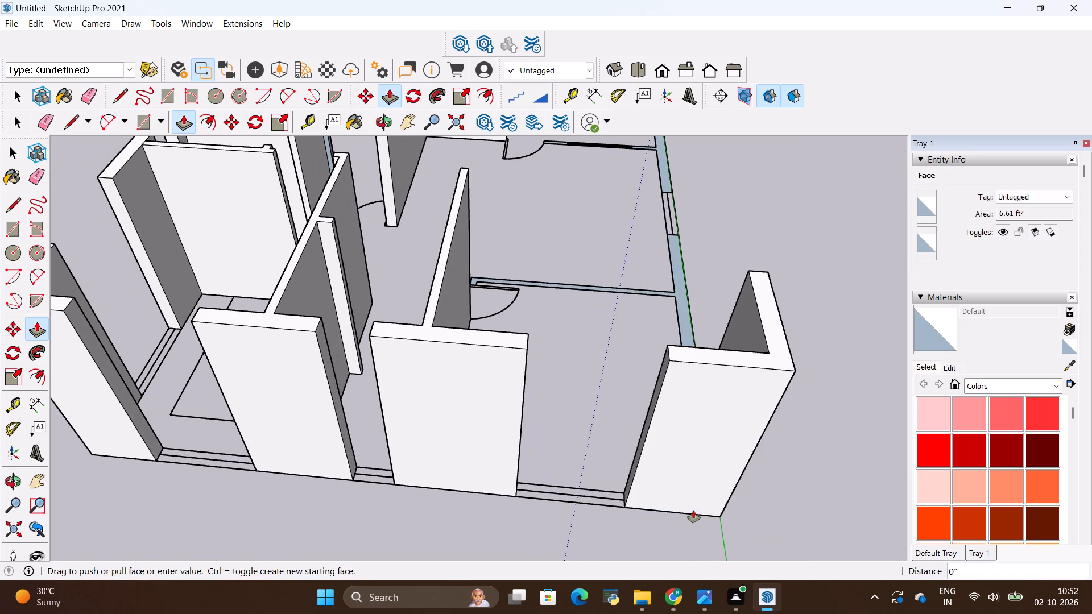
Extrude the two remaining outer wall segments along the green axis, with their attached partitions, to 10'.
{"action": "scroll", "coordinate": [697, 350], "scroll_direction": "up", "scroll_amount": 4}
{"action": "double_click", "coordinate": [682, 318]}
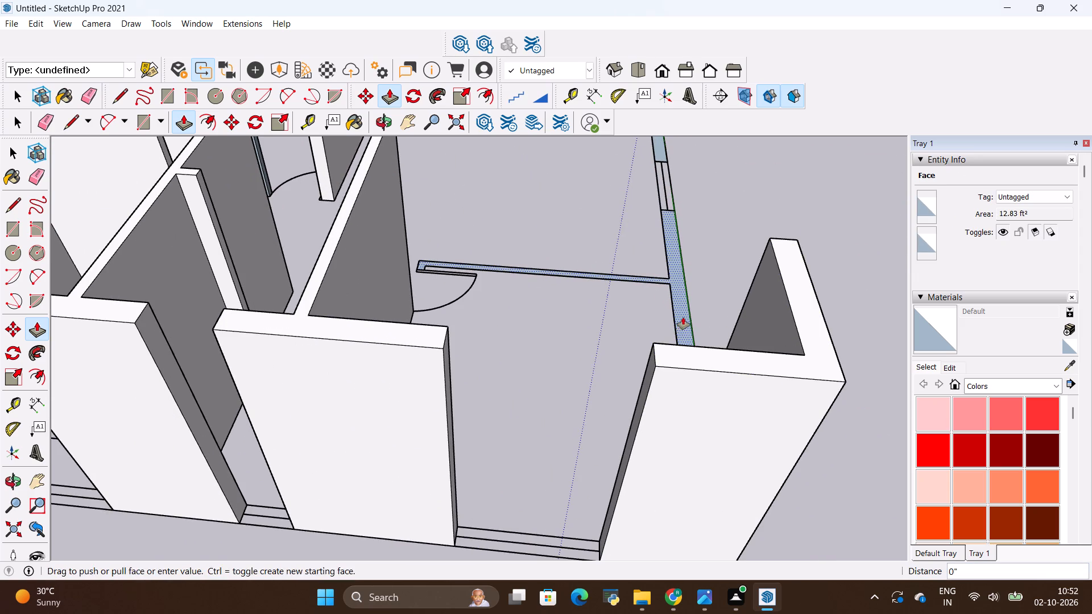
{"action": "scroll", "coordinate": [657, 337], "scroll_direction": "down", "scroll_amount": 9}
{"action": "middle_click_drag", "start_coordinate": [693, 329], "coordinate": [519, 314]}
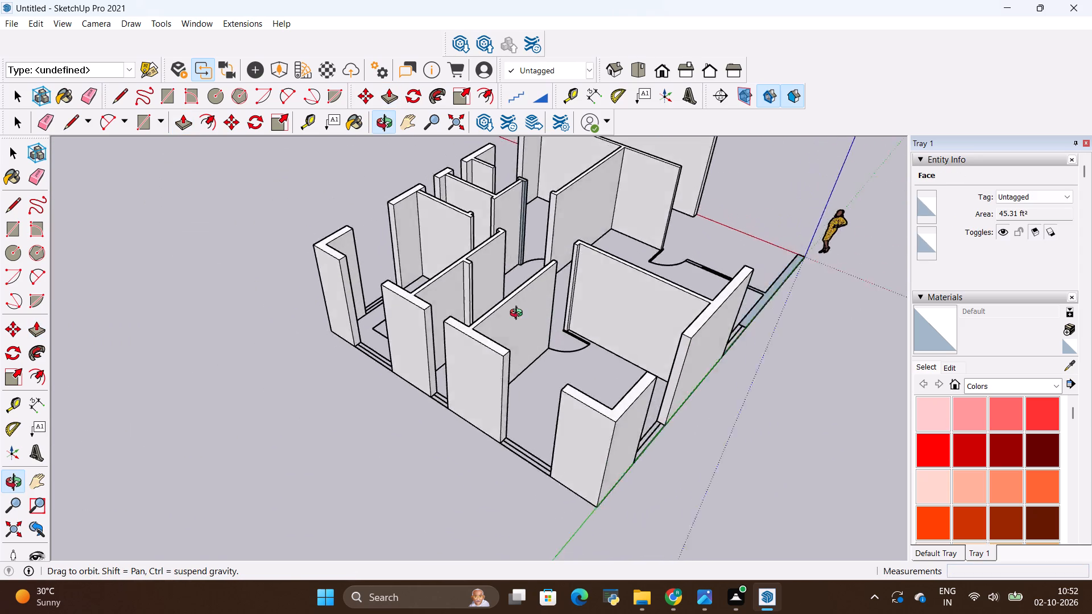
{"action": "middle_click_drag", "start_coordinate": [519, 314], "coordinate": [475, 324]}
{"action": "middle_click_drag", "start_coordinate": [625, 333], "coordinate": [469, 356]}
{"action": "scroll", "coordinate": [814, 490], "scroll_direction": "up", "scroll_amount": 7}
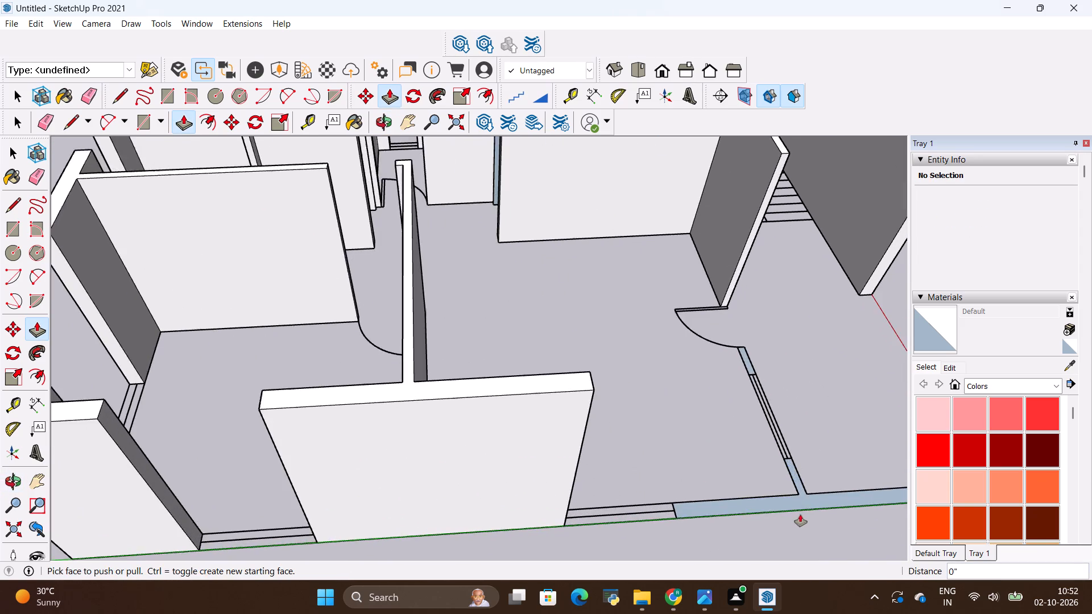
{"action": "double_click", "coordinate": [803, 505]}
{"action": "scroll", "coordinate": [632, 479], "scroll_direction": "down", "scroll_amount": 10}
Extrude the small isolated wall piece between the door swing and the interior window opening to 10'.
{"action": "scroll", "coordinate": [693, 413], "scroll_direction": "up", "scroll_amount": 7}
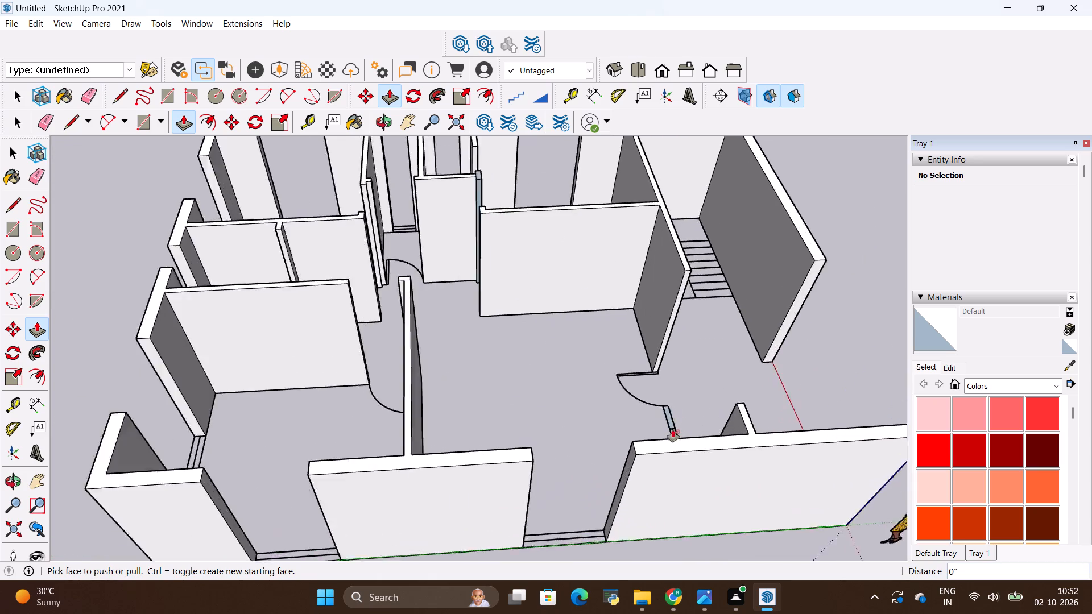
{"action": "scroll", "coordinate": [673, 430], "scroll_direction": "up", "scroll_amount": 12}
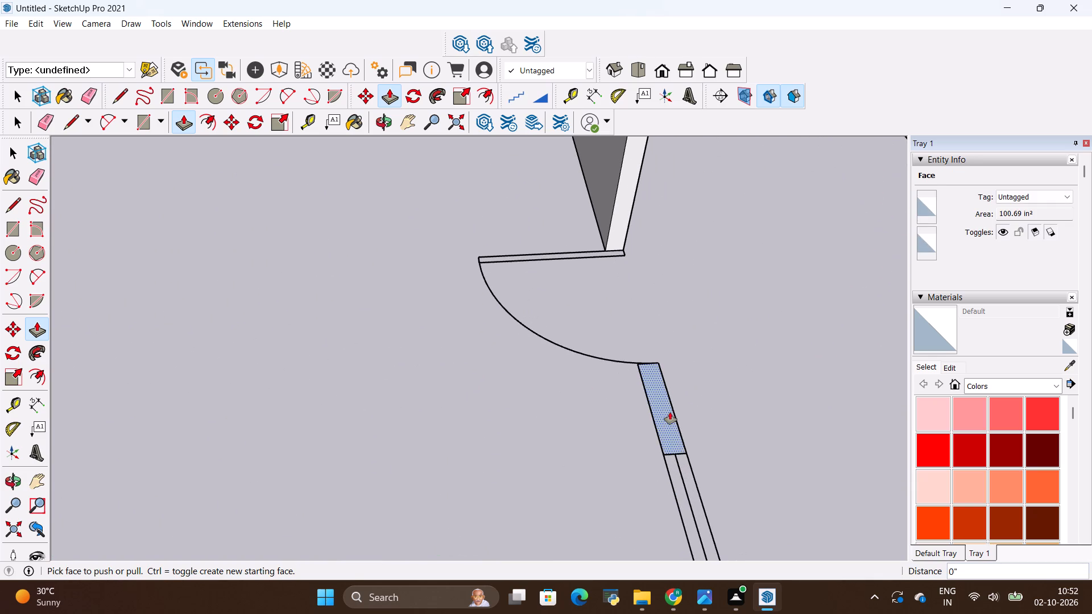
{"action": "double_click", "coordinate": [669, 417]}
{"action": "scroll", "coordinate": [537, 412], "scroll_direction": "down", "scroll_amount": 11}
{"action": "scroll", "coordinate": [620, 395], "scroll_direction": "down", "scroll_amount": 12}
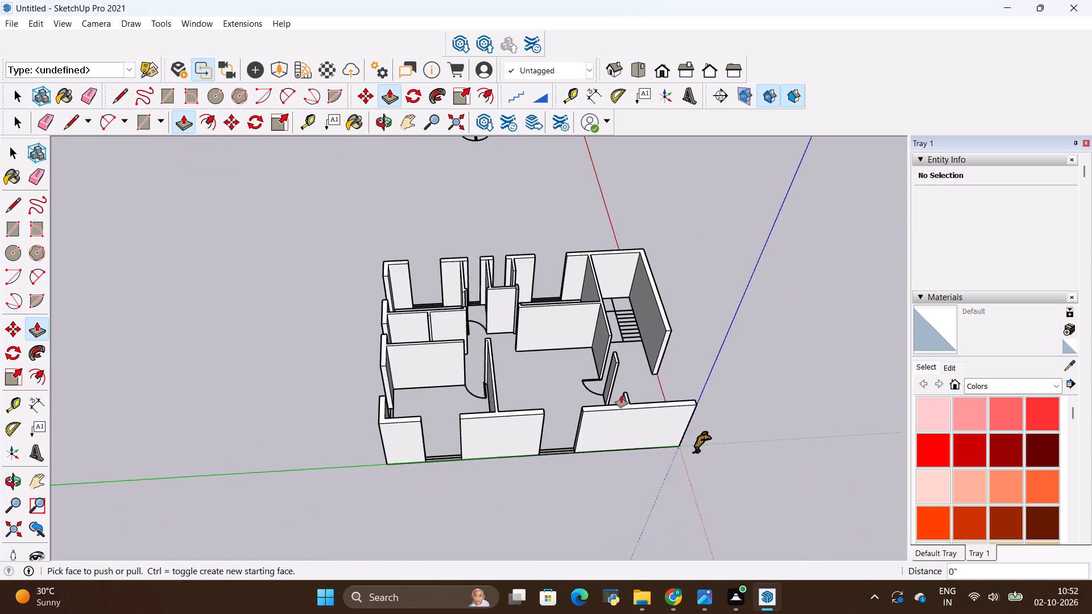
Reverse the blue front, top and side faces of the short wall piece between the two interior doors.
{"action": "scroll", "coordinate": [749, 439], "scroll_direction": "up", "scroll_amount": 1}
{"action": "middle_click_drag", "start_coordinate": [749, 439], "coordinate": [444, 448]}
{"action": "scroll", "coordinate": [602, 359], "scroll_direction": "up", "scroll_amount": 3}
{"action": "scroll", "coordinate": [1011, 433], "scroll_direction": "down", "scroll_amount": 2}
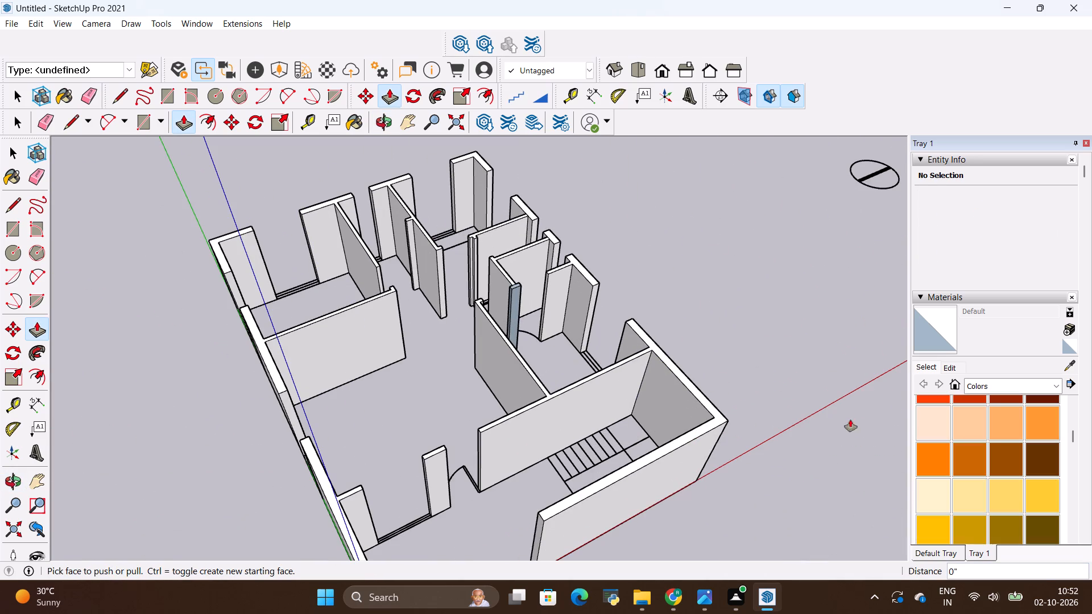
{"action": "scroll", "coordinate": [850, 422], "scroll_direction": "down", "scroll_amount": 4}
{"action": "middle_click_drag", "start_coordinate": [847, 437], "coordinate": [573, 428]}
{"action": "scroll", "coordinate": [530, 456], "scroll_direction": "up", "scroll_amount": 3}
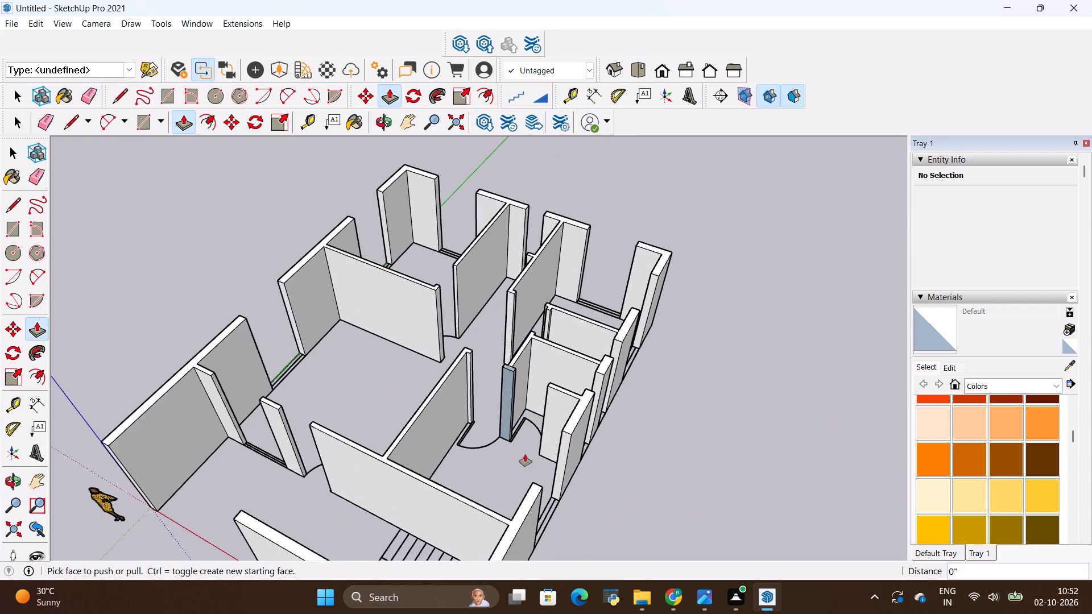
{"action": "scroll", "coordinate": [525, 454], "scroll_direction": "up", "scroll_amount": 11}
{"action": "key", "text": "space"}
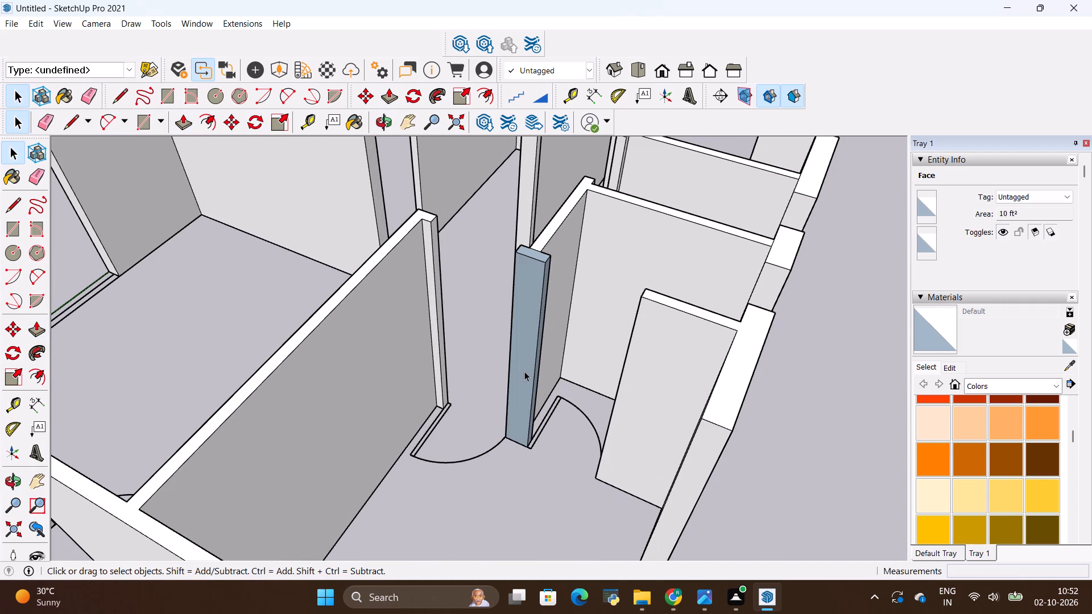
{"action": "left_click", "coordinate": [524, 371]}
{"action": "right_click", "coordinate": [524, 371]}
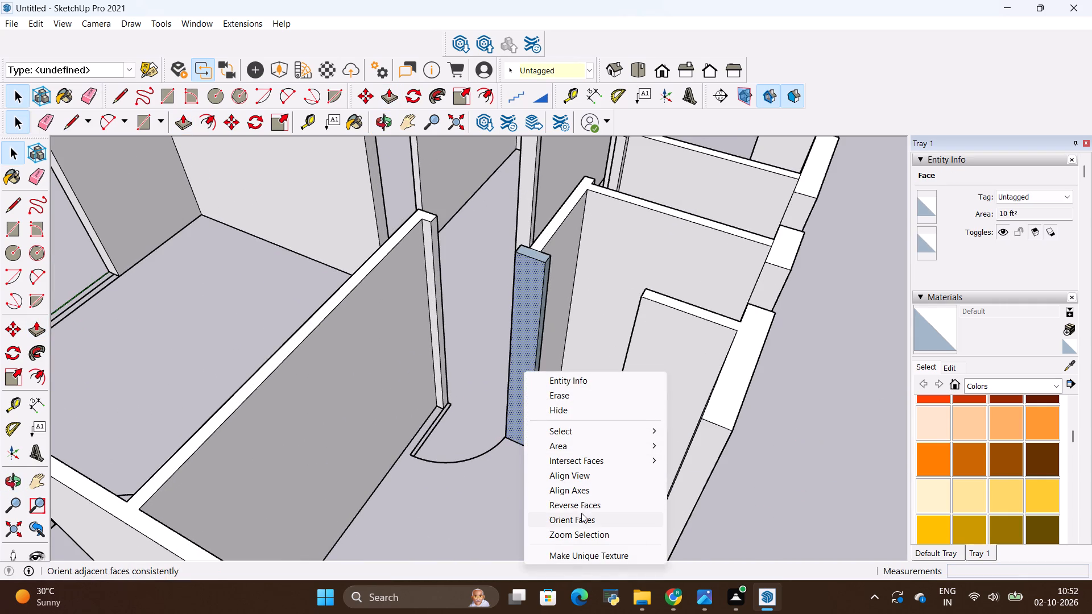
{"action": "left_click", "coordinate": [581, 509]}
{"action": "scroll", "coordinate": [530, 268], "scroll_direction": "up", "scroll_amount": 4}
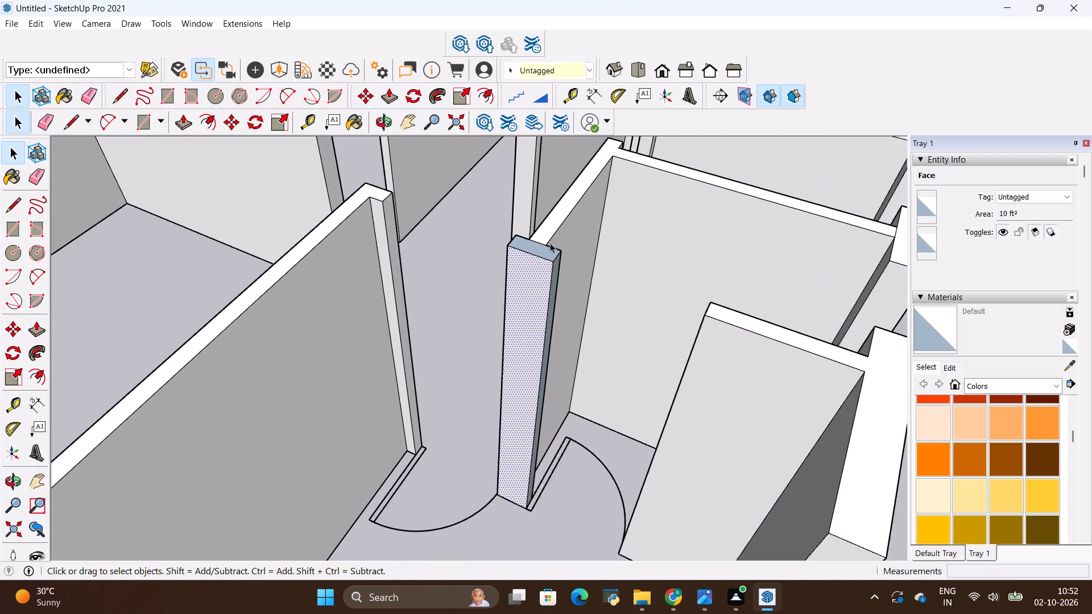
{"action": "scroll", "coordinate": [550, 243], "scroll_direction": "up", "scroll_amount": 3}
{"action": "right_click", "coordinate": [538, 251]}
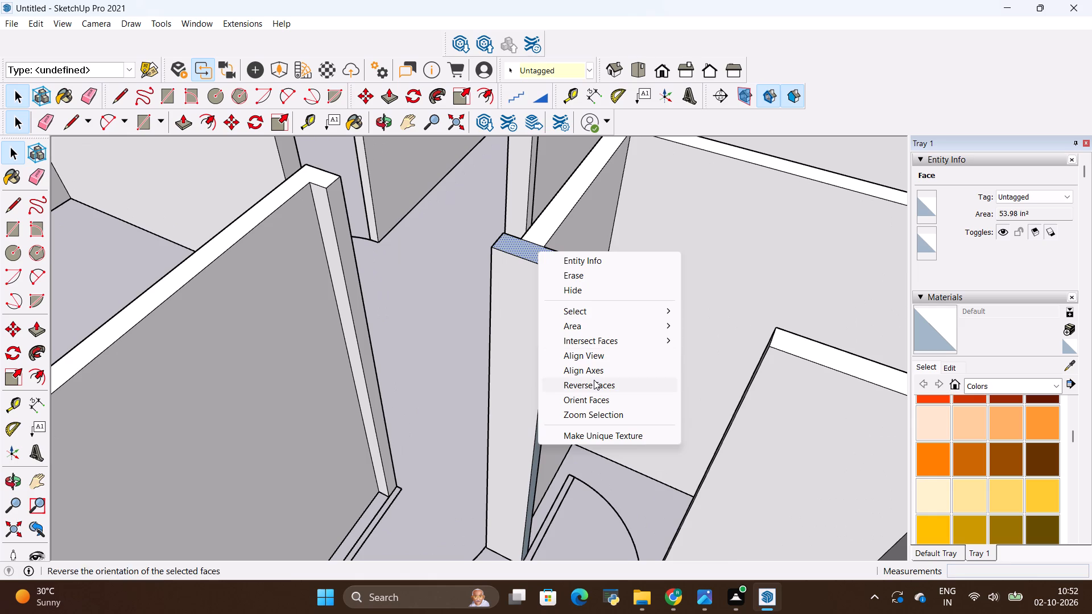
{"action": "left_click", "coordinate": [594, 380]}
{"action": "scroll", "coordinate": [543, 299], "scroll_direction": "up", "scroll_amount": 9}
{"action": "right_click", "coordinate": [557, 307]}
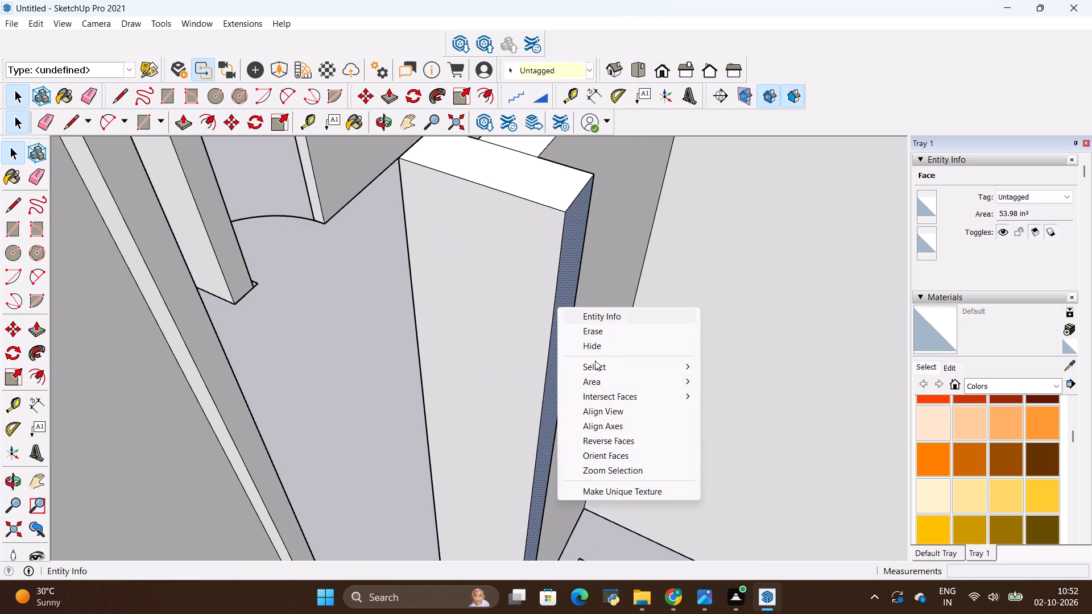
{"action": "left_click", "coordinate": [607, 439]}
{"action": "scroll", "coordinate": [537, 373], "scroll_direction": "down", "scroll_amount": 11}
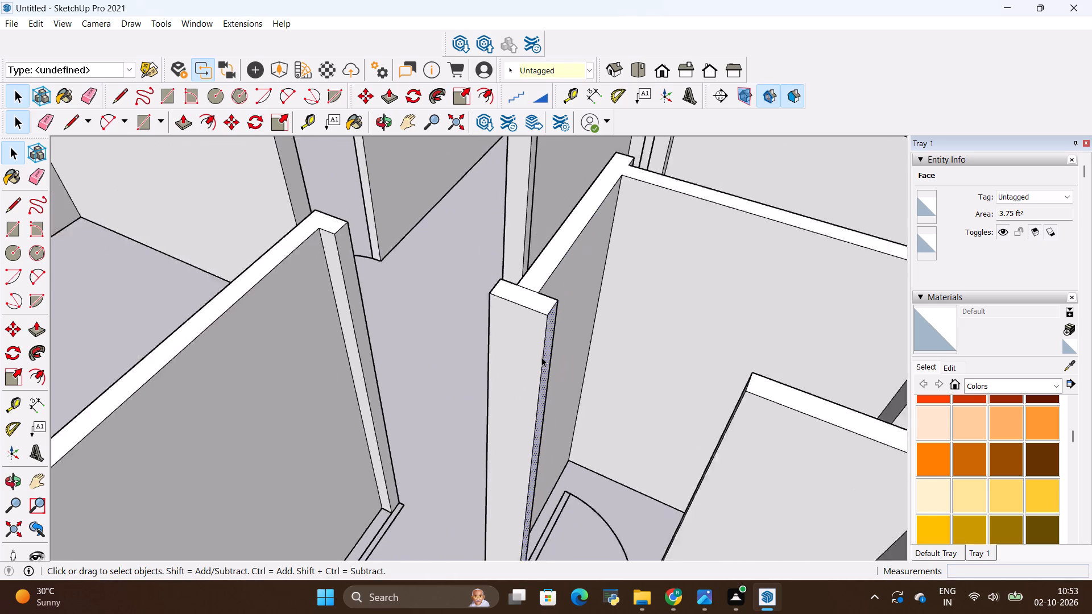
Inspect the extruded walls from all sides, checking face orientation and the door and window openings.
{"action": "scroll", "coordinate": [541, 357], "scroll_direction": "down", "scroll_amount": 2}
{"action": "scroll", "coordinate": [679, 402], "scroll_direction": "up", "scroll_amount": 6}
{"action": "middle_click_drag", "start_coordinate": [672, 397], "coordinate": [787, 449]}
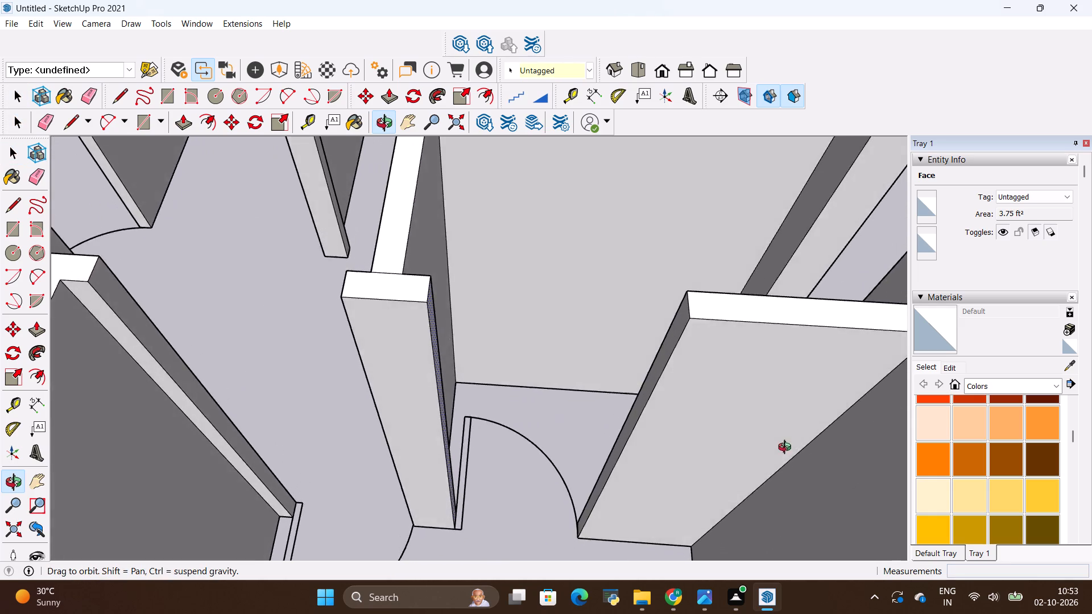
{"action": "middle_click_drag", "start_coordinate": [787, 449], "coordinate": [537, 385]}
{"action": "scroll", "coordinate": [538, 385], "scroll_direction": "down", "scroll_amount": 5}
{"action": "scroll", "coordinate": [584, 366], "scroll_direction": "down", "scroll_amount": 4}
{"action": "scroll", "coordinate": [550, 447], "scroll_direction": "up", "scroll_amount": 3}
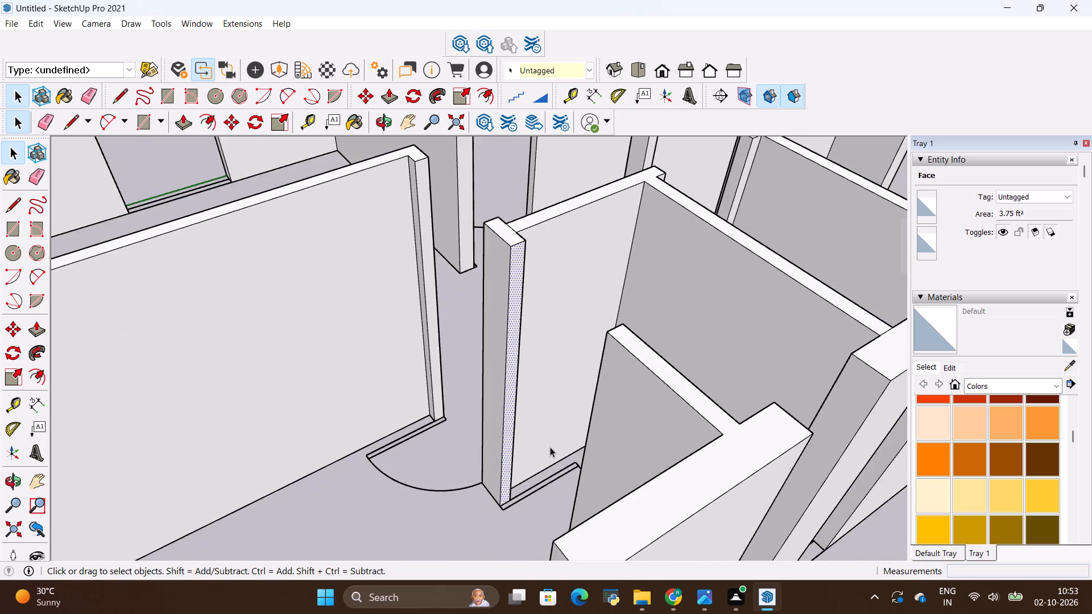
{"action": "scroll", "coordinate": [550, 447], "scroll_direction": "up", "scroll_amount": 1}
{"action": "scroll", "coordinate": [555, 442], "scroll_direction": "down", "scroll_amount": 12}
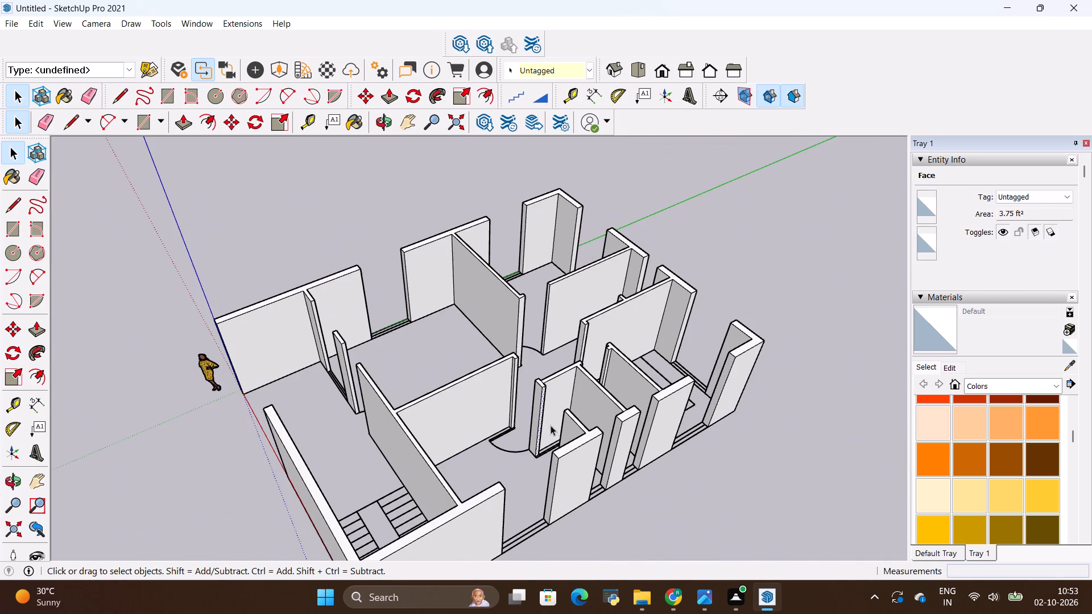
{"action": "middle_click_drag", "start_coordinate": [353, 427], "coordinate": [693, 410]}
{"action": "middle_click_drag", "start_coordinate": [688, 387], "coordinate": [657, 367]}
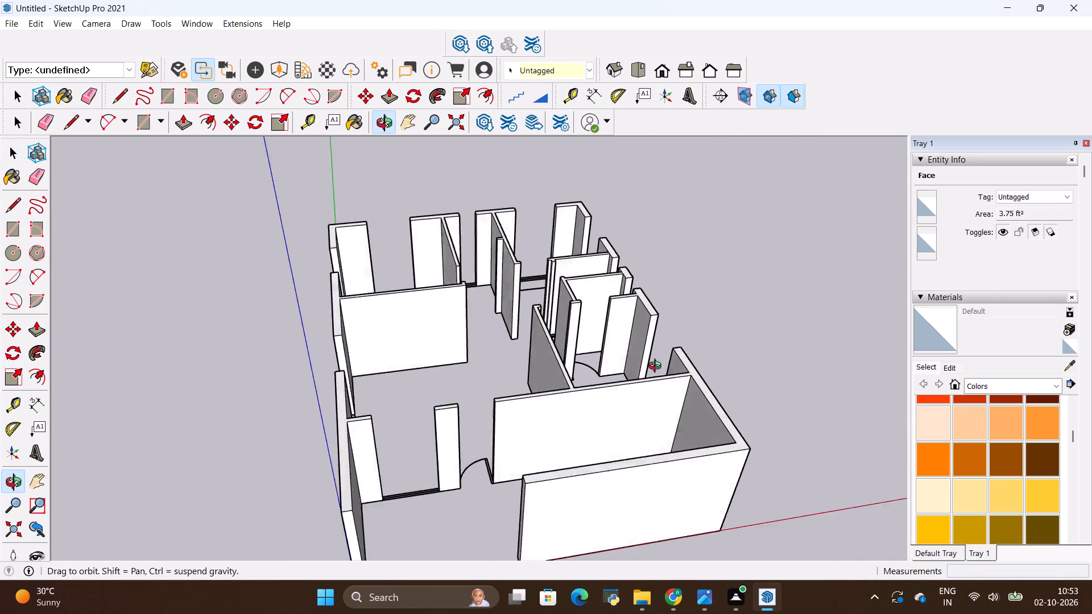
{"action": "middle_click_drag", "start_coordinate": [657, 367], "coordinate": [639, 356]}
{"action": "scroll", "coordinate": [391, 482], "scroll_direction": "up", "scroll_amount": 4}
{"action": "scroll", "coordinate": [494, 462], "scroll_direction": "up", "scroll_amount": 4}
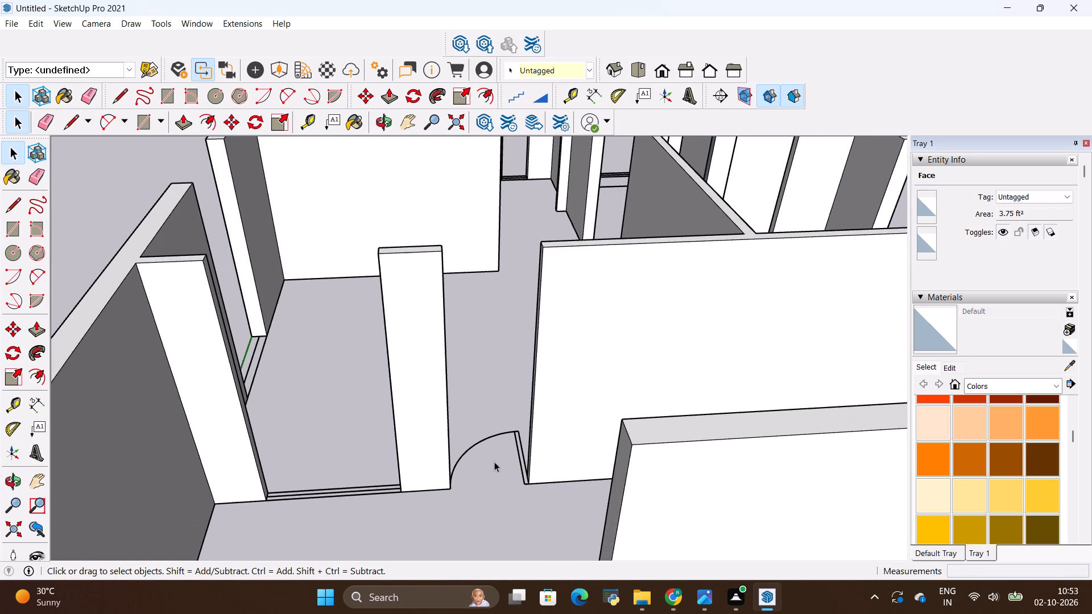
{"action": "scroll", "coordinate": [445, 281], "scroll_direction": "up", "scroll_amount": 1}
{"action": "middle_click_drag", "start_coordinate": [723, 409], "coordinate": [544, 432]}
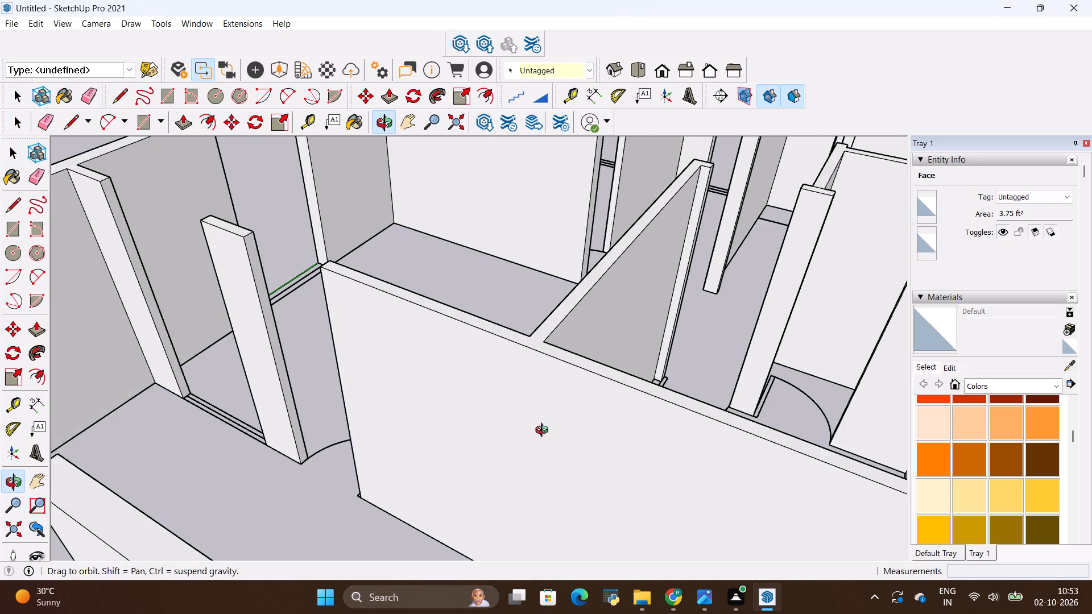
{"action": "middle_click_drag", "start_coordinate": [544, 432], "coordinate": [543, 432]}
{"action": "scroll", "coordinate": [667, 451], "scroll_direction": "down", "scroll_amount": 3}
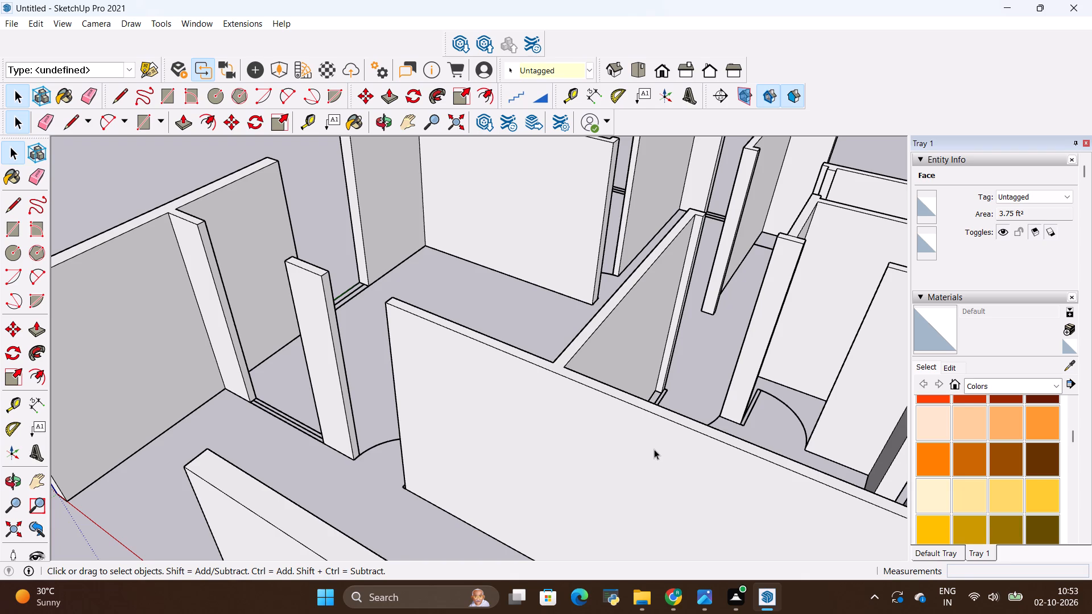
{"action": "scroll", "coordinate": [661, 405], "scroll_direction": "down", "scroll_amount": 4}
{"action": "scroll", "coordinate": [523, 440], "scroll_direction": "down", "scroll_amount": 4}
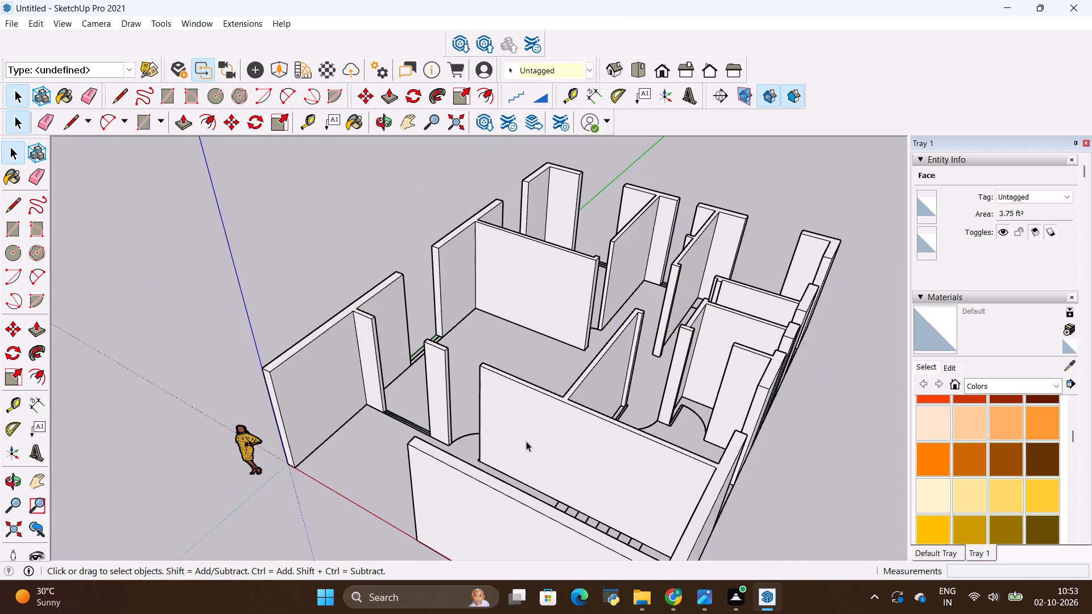
{"action": "scroll", "coordinate": [526, 441], "scroll_direction": "down", "scroll_amount": 2}
{"action": "scroll", "coordinate": [500, 399], "scroll_direction": "up", "scroll_amount": 2}
{"action": "scroll", "coordinate": [456, 470], "scroll_direction": "down", "scroll_amount": 3}
{"action": "middle_click_drag", "start_coordinate": [399, 505], "coordinate": [595, 545]}
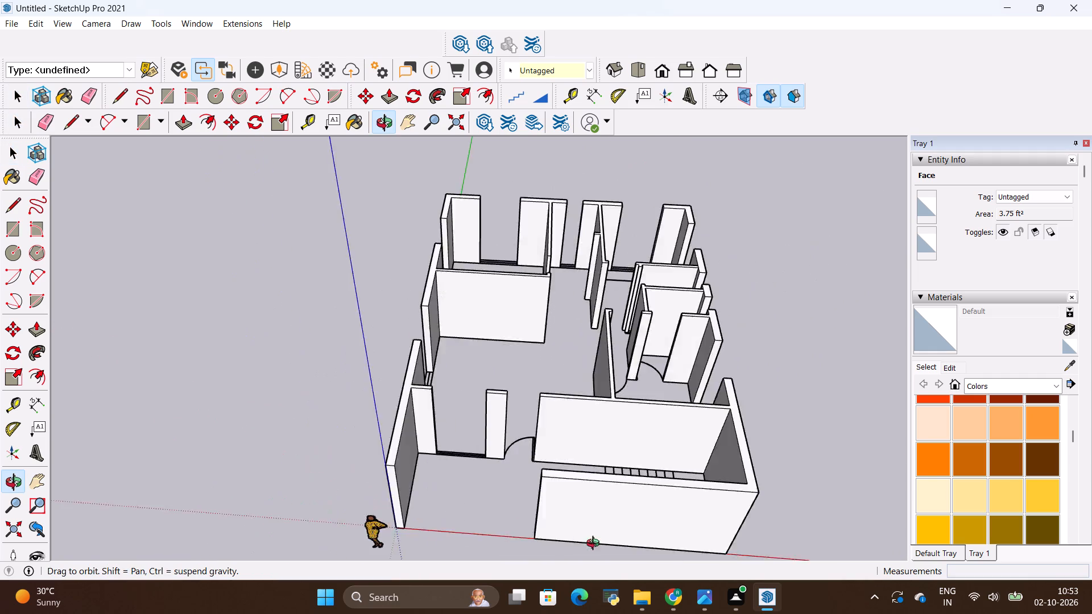
{"action": "middle_click_drag", "start_coordinate": [595, 545], "coordinate": [442, 493]}
{"action": "scroll", "coordinate": [743, 242], "scroll_direction": "down", "scroll_amount": 4}
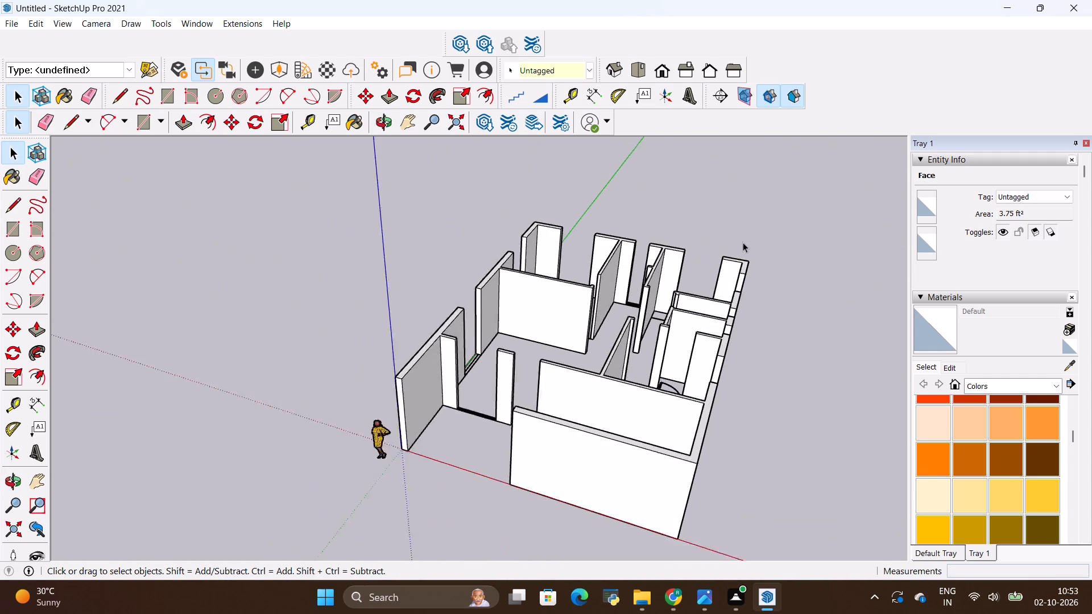
{"action": "middle_click_drag", "start_coordinate": [788, 366], "coordinate": [547, 417]}
{"action": "scroll", "coordinate": [483, 358], "scroll_direction": "up", "scroll_amount": 9}
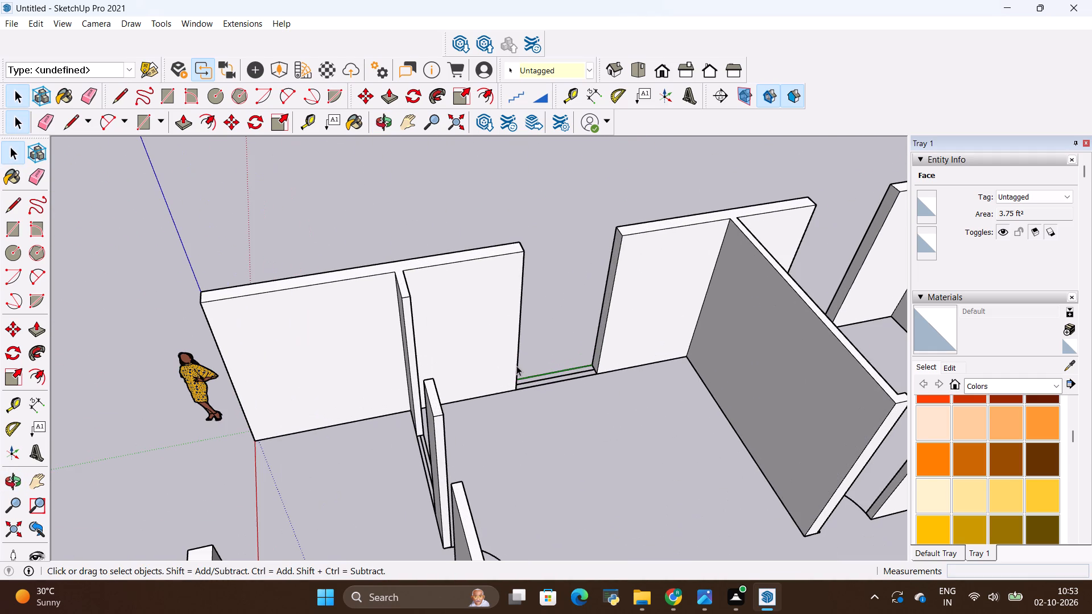
{"action": "scroll", "coordinate": [419, 448], "scroll_direction": "up", "scroll_amount": 4}
{"action": "middle_click_drag", "start_coordinate": [388, 433], "coordinate": [496, 461]}
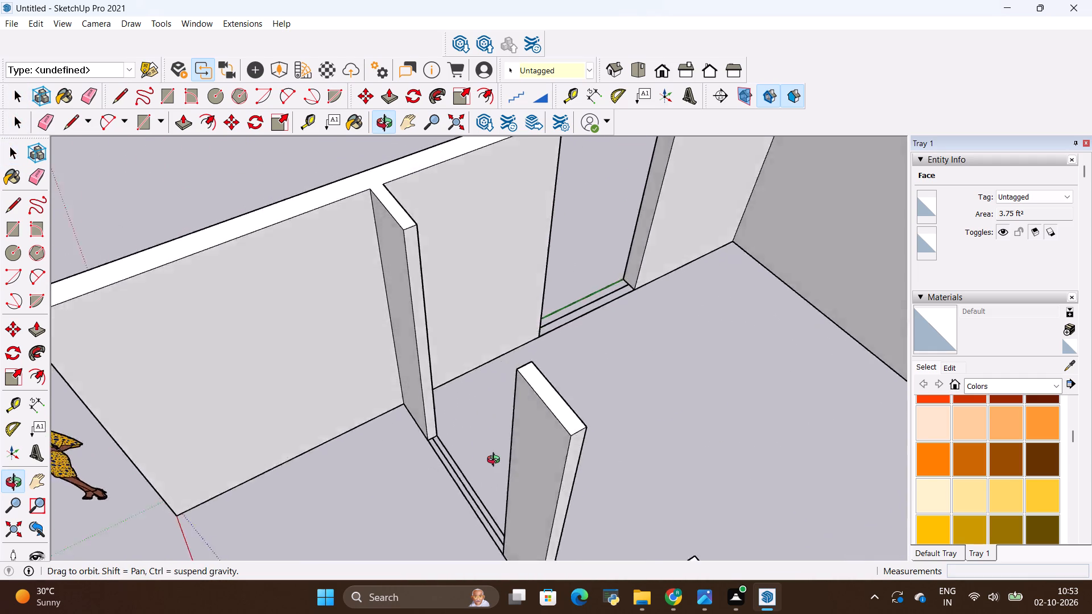
{"action": "middle_click_drag", "start_coordinate": [496, 461], "coordinate": [489, 421]}
{"action": "scroll", "coordinate": [402, 179], "scroll_direction": "up", "scroll_amount": 3}
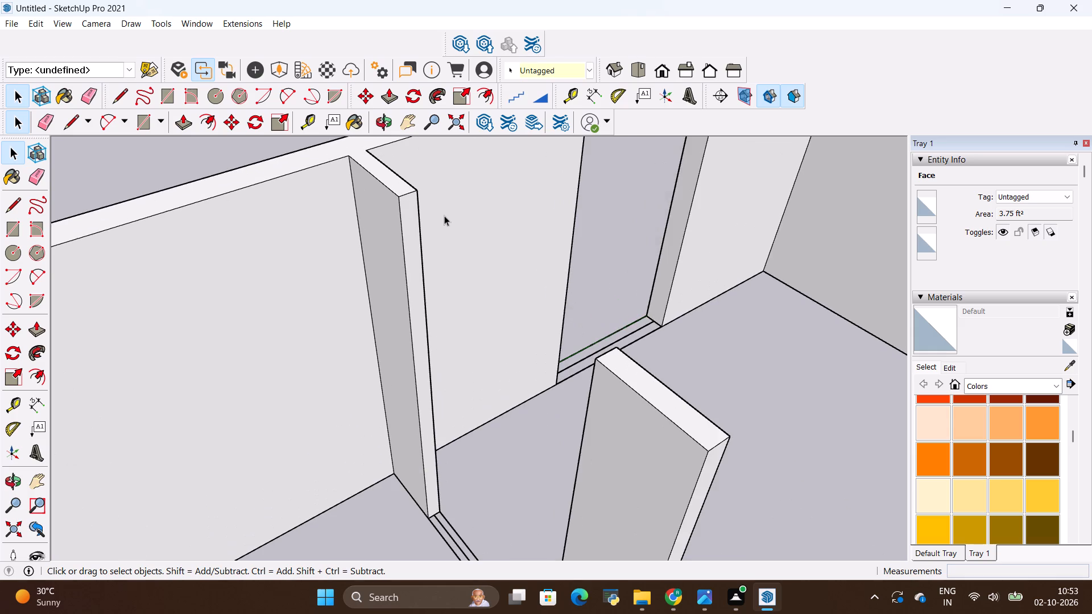
{"action": "scroll", "coordinate": [432, 206], "scroll_direction": "up", "scroll_amount": 2}
{"action": "scroll", "coordinate": [539, 285], "scroll_direction": "down", "scroll_amount": 3}
{"action": "middle_click_drag", "start_coordinate": [490, 388], "coordinate": [553, 374]}
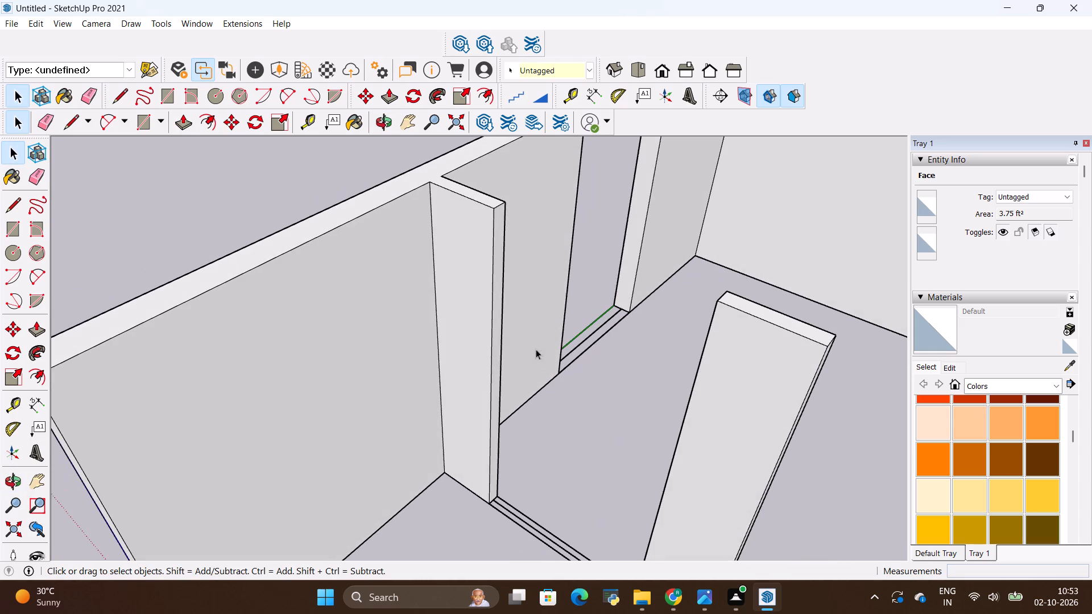
Place a horizontal guide 2' below the top edge of the wall stub beside the interior window opening.
{"action": "key", "text": "t"}
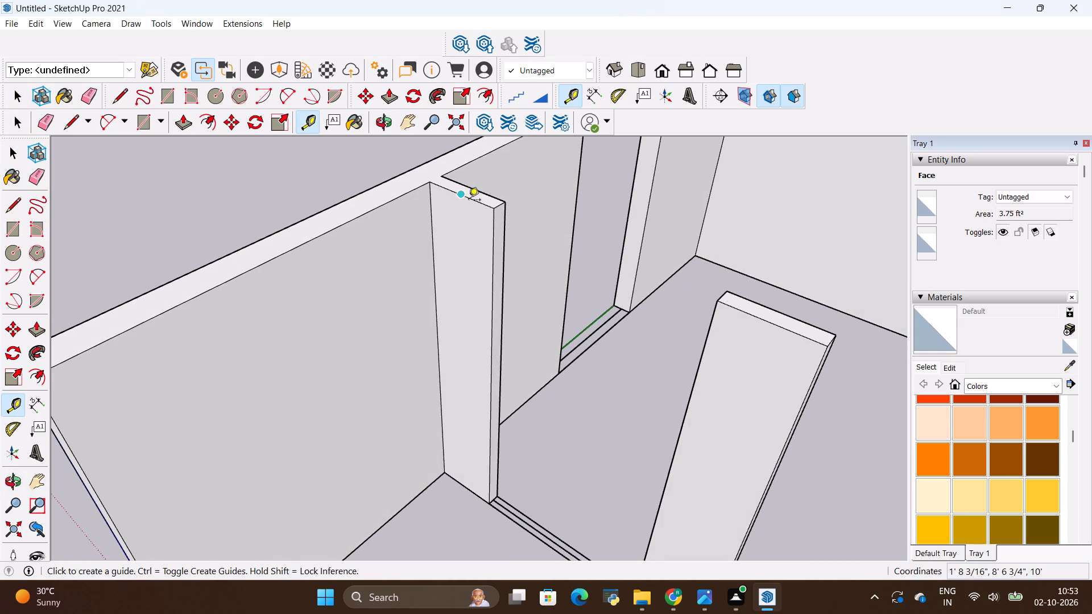
{"action": "left_click", "coordinate": [469, 201]}
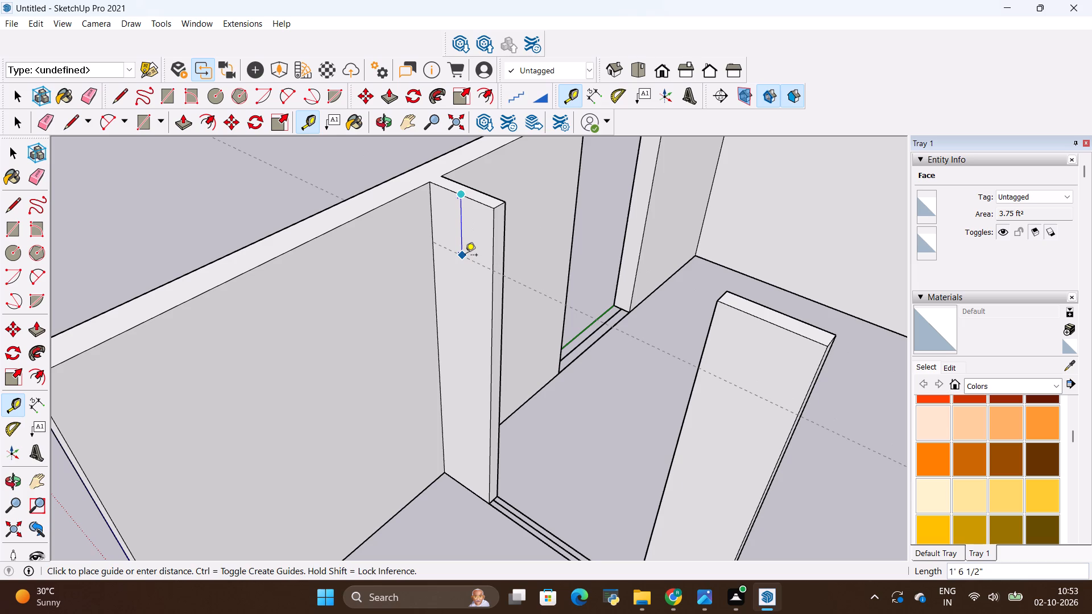
{"action": "key", "text": "BackSpace"}
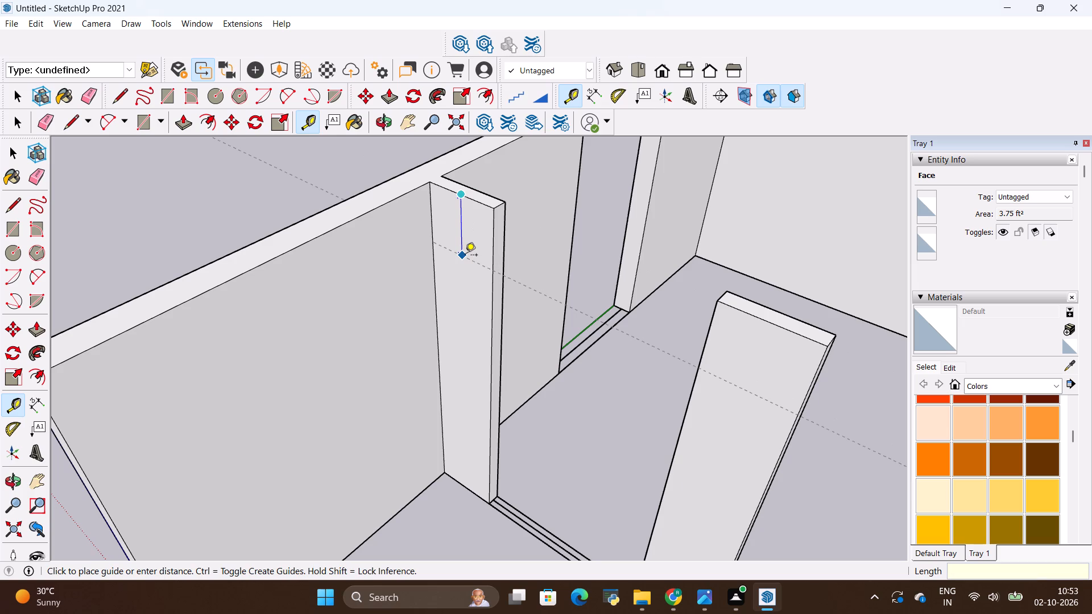
{"action": "key", "text": "BackSpace"}
{"action": "type", "text": "2'"}
{"action": "key", "text": "Return"}
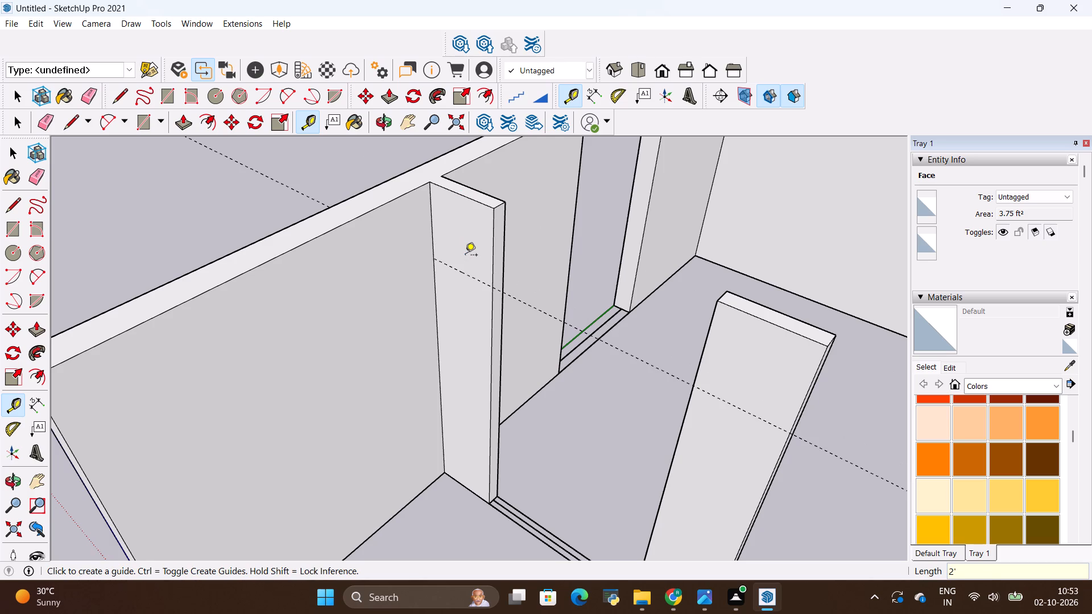
Place a second horizontal guide on the wall stub, 5' below the first one, to mark the window sill.
{"action": "scroll", "coordinate": [477, 201], "scroll_direction": "up", "scroll_amount": 2}
{"action": "scroll", "coordinate": [495, 269], "scroll_direction": "down", "scroll_amount": 3}
{"action": "middle_click_drag", "start_coordinate": [507, 320], "coordinate": [486, 354]}
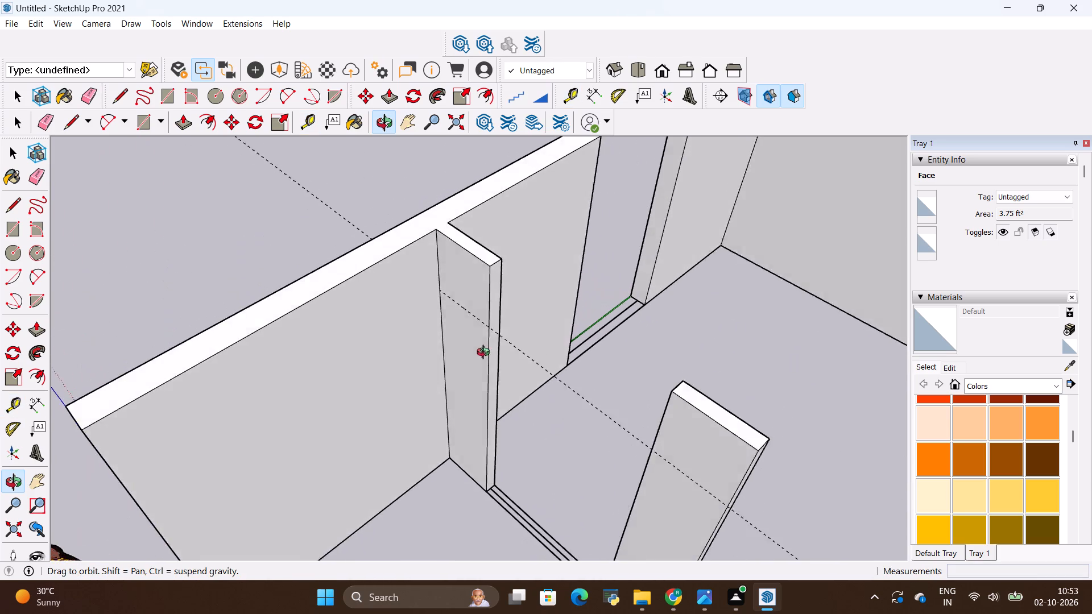
{"action": "middle_click_drag", "start_coordinate": [486, 354], "coordinate": [506, 301]}
{"action": "left_click", "coordinate": [486, 291]}
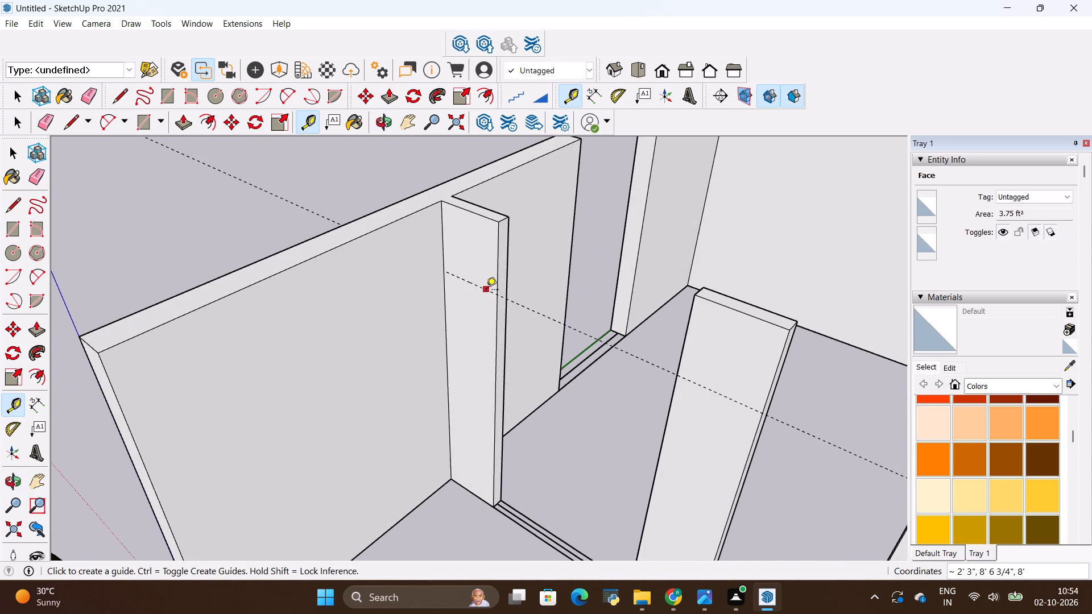
{"action": "scroll", "coordinate": [485, 421], "scroll_direction": "down", "scroll_amount": 2}
{"action": "middle_click_drag", "start_coordinate": [485, 420], "coordinate": [540, 342]}
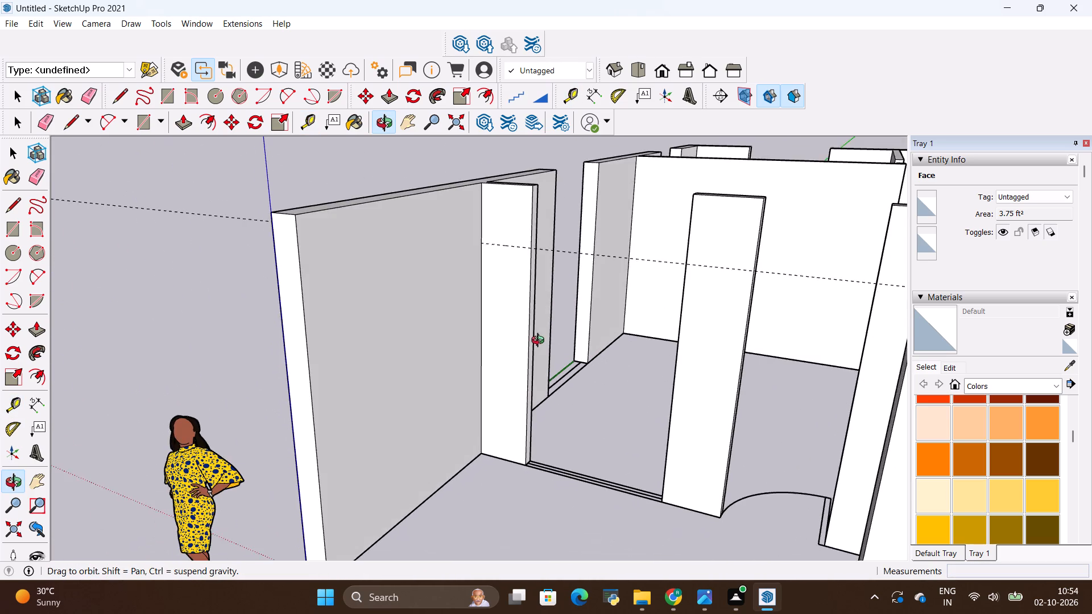
{"action": "middle_click_drag", "start_coordinate": [540, 342], "coordinate": [527, 352]}
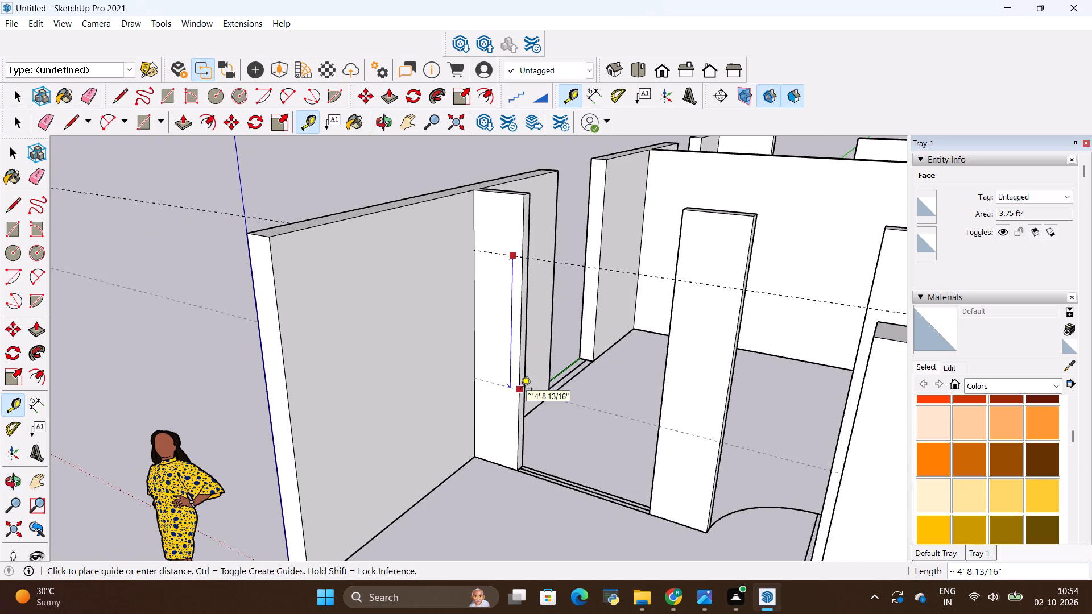
{"action": "key", "text": "BackSpace"}
{"action": "key", "text": "BackSpace"}
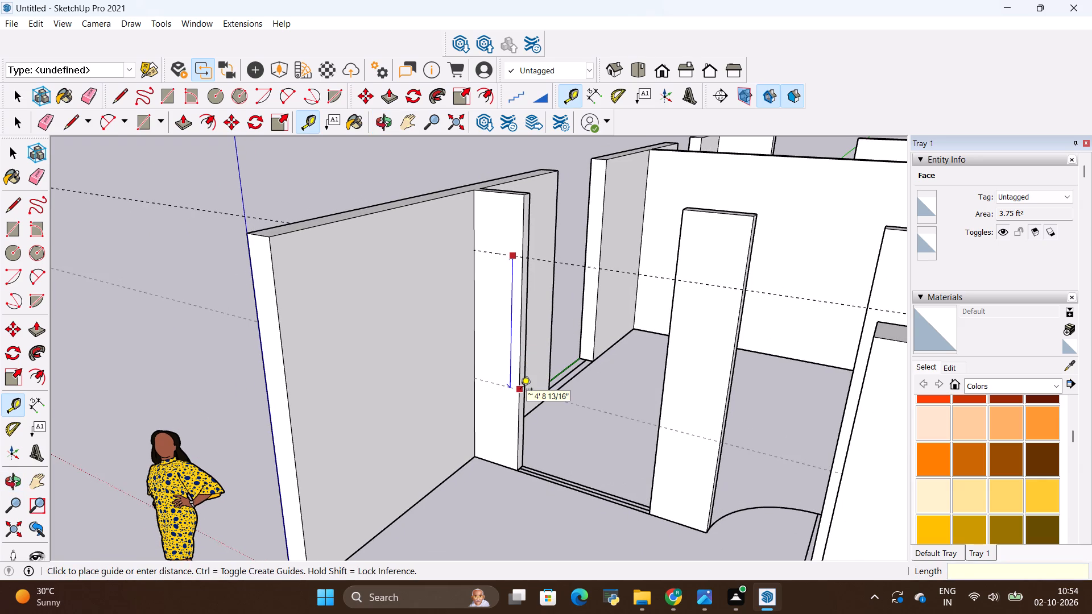
{"action": "type", "text": "5'"}
{"action": "key", "text": "Return"}
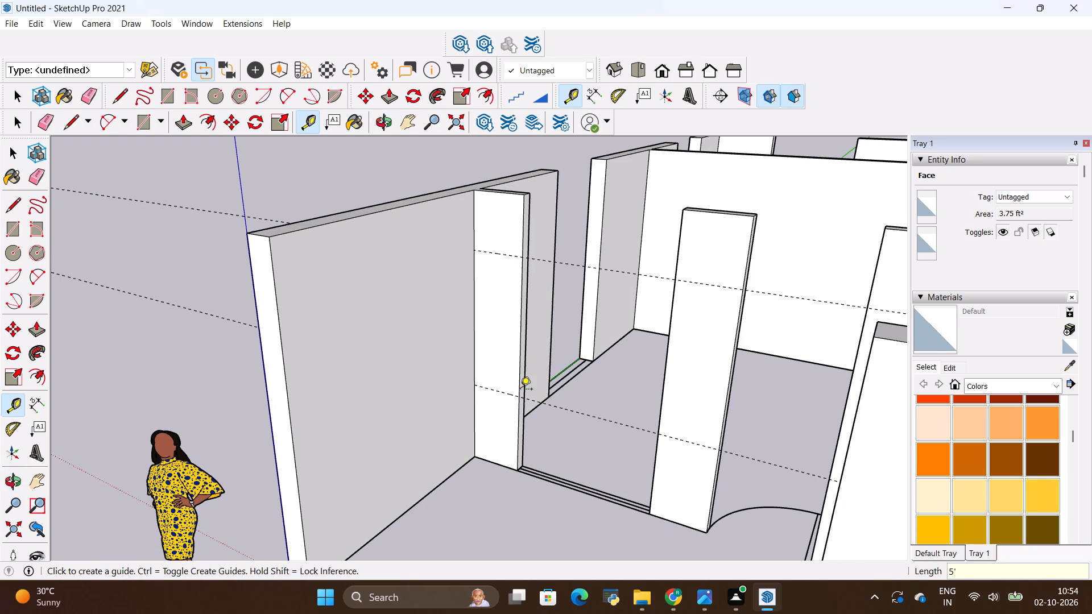
Place a horizontal guide 3' below the top edge of the isolated wall piece to mark the door head.
{"action": "scroll", "coordinate": [569, 410], "scroll_direction": "down", "scroll_amount": 3}
{"action": "middle_click_drag", "start_coordinate": [680, 417], "coordinate": [515, 417]}
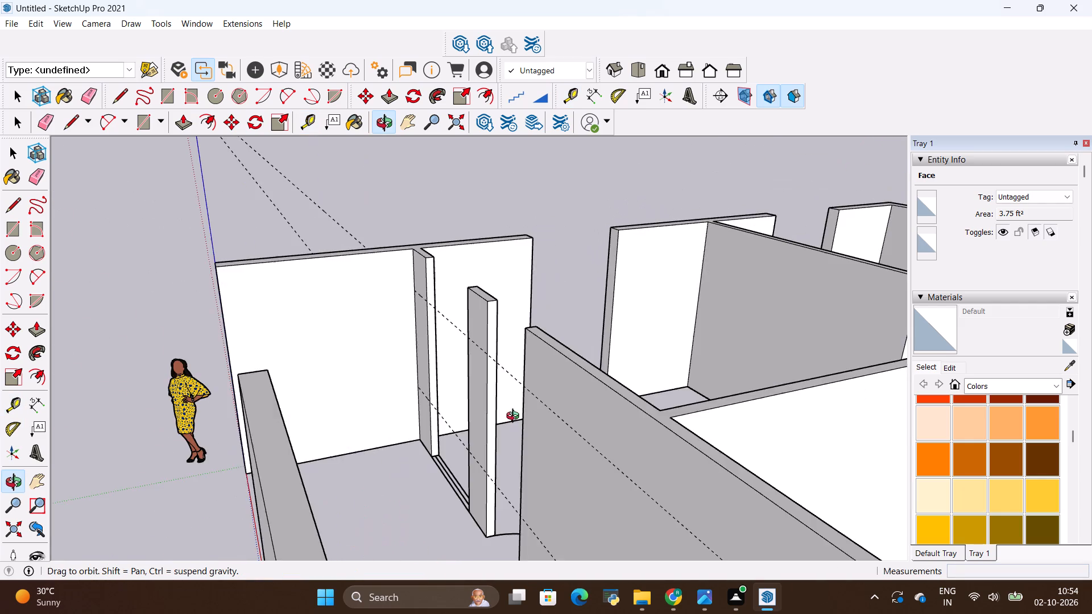
{"action": "middle_click_drag", "start_coordinate": [515, 417], "coordinate": [543, 422]}
{"action": "scroll", "coordinate": [524, 355], "scroll_direction": "up", "scroll_amount": 3}
{"action": "scroll", "coordinate": [508, 377], "scroll_direction": "down", "scroll_amount": 1}
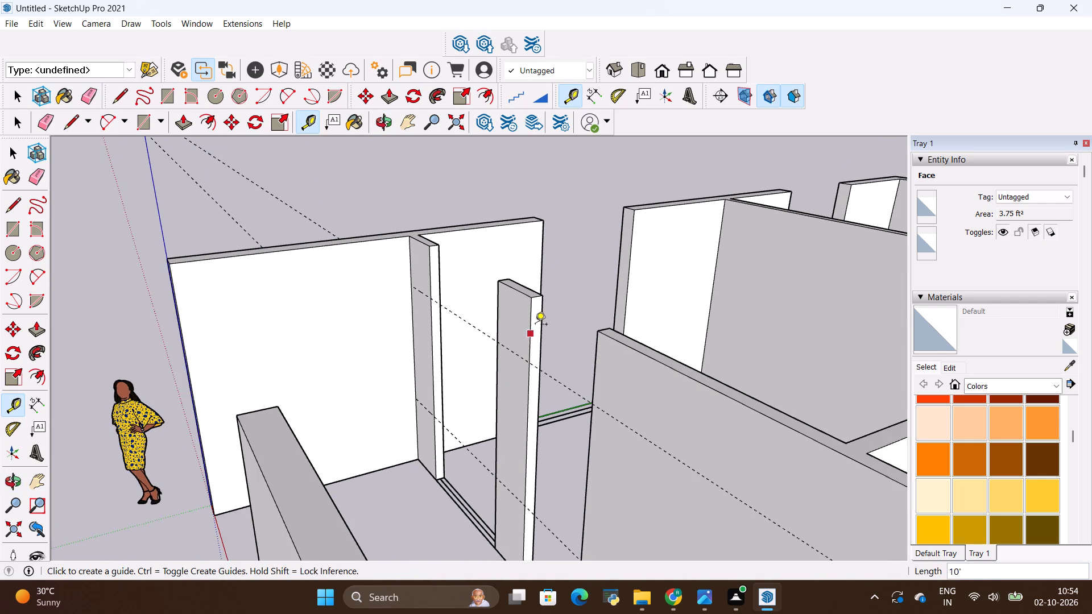
{"action": "scroll", "coordinate": [536, 322], "scroll_direction": "up", "scroll_amount": 4}
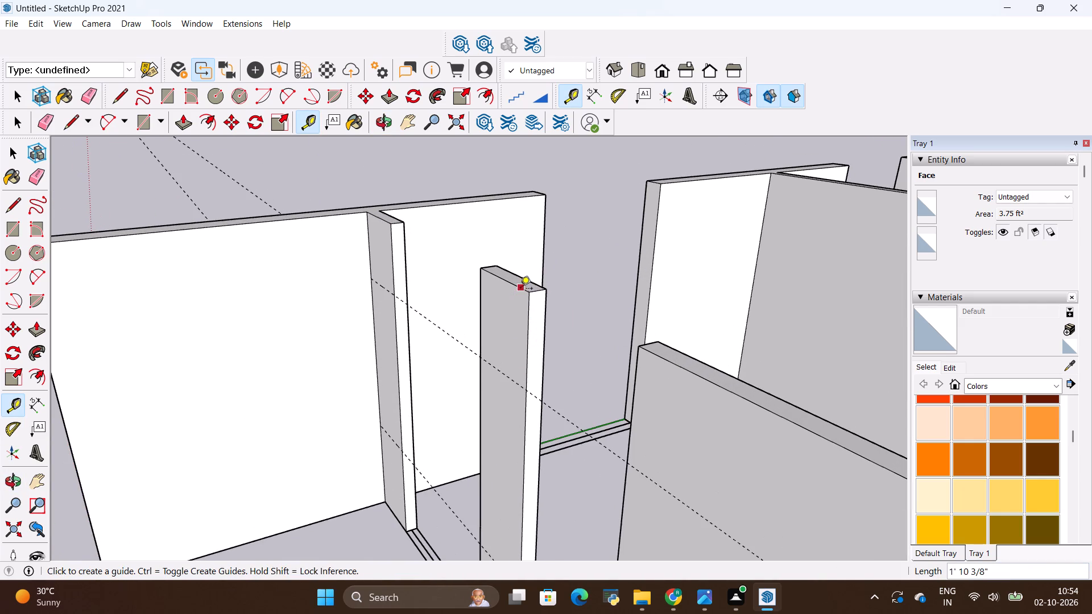
{"action": "left_click", "coordinate": [519, 284]}
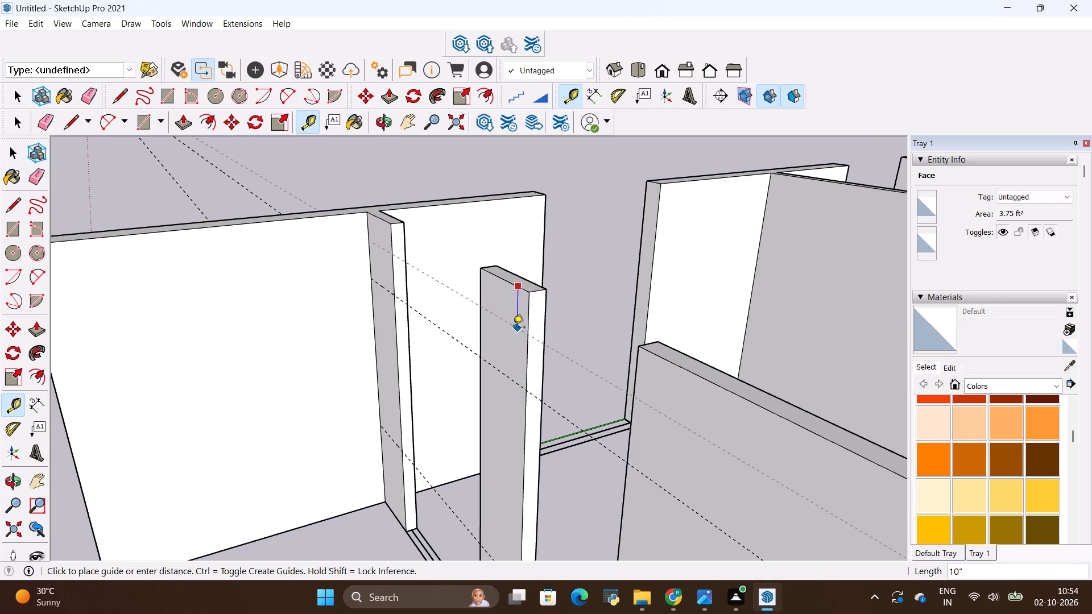
{"action": "key", "text": "BackSpace"}
{"action": "key", "text": "3"}
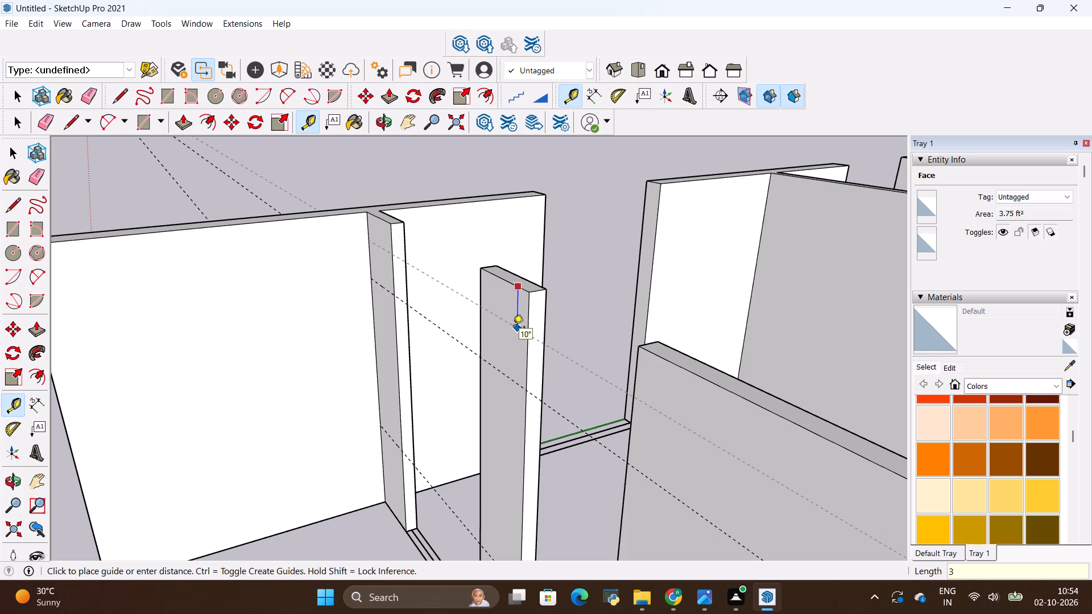
{"action": "key", "text": "apostrophe"}
{"action": "key", "text": "Return"}
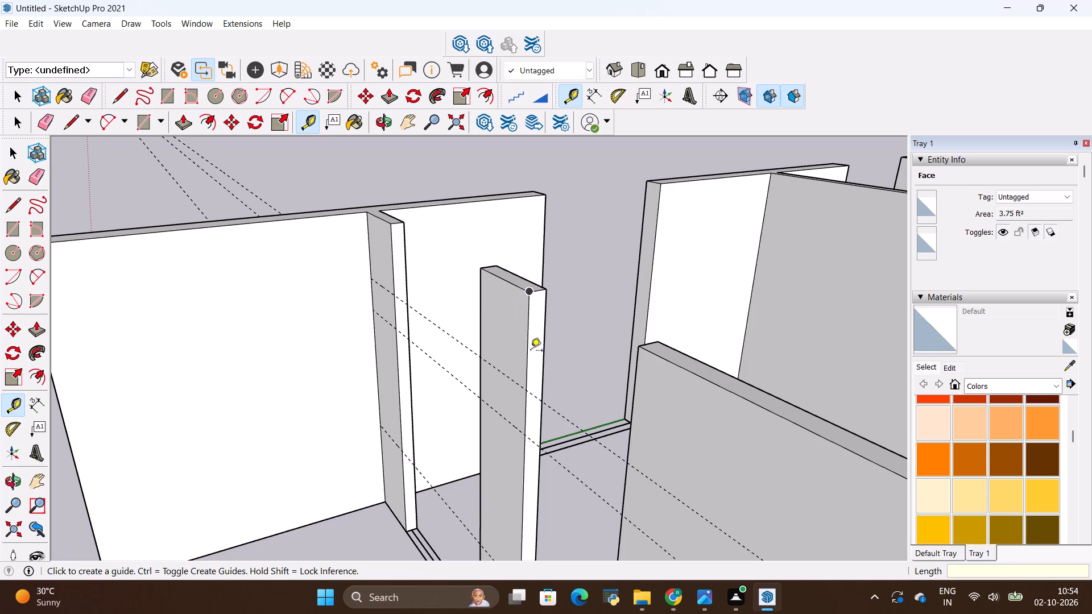
Split the isolated wall piece's end face at the 3' guide and extrude its upper part 3' across the door opening.
{"action": "scroll", "coordinate": [532, 342], "scroll_direction": "down", "scroll_amount": 8}
{"action": "middle_click_drag", "start_coordinate": [527, 441], "coordinate": [613, 420]}
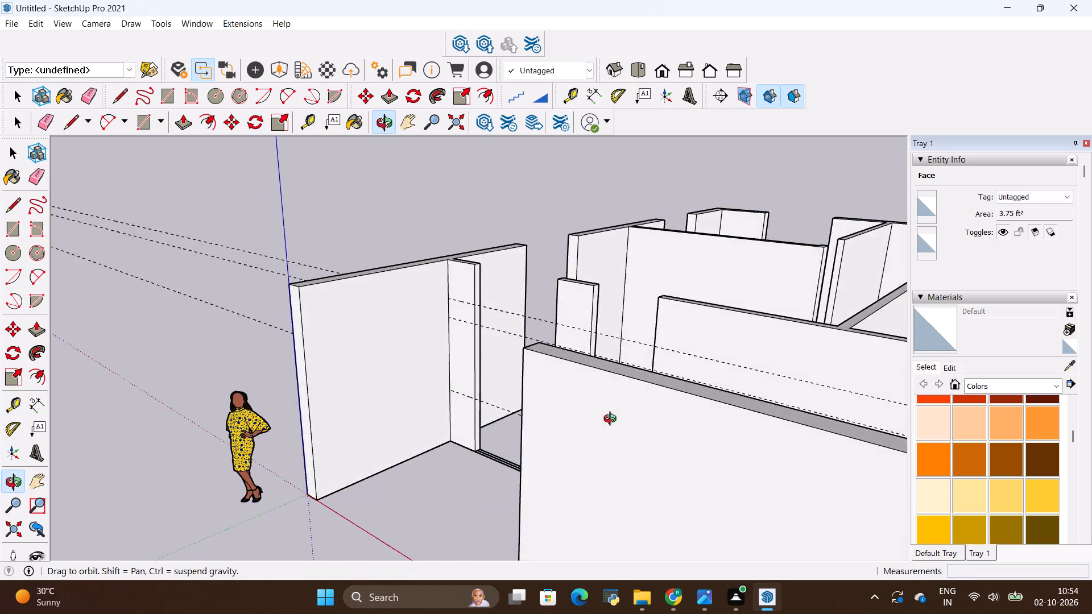
{"action": "middle_click_drag", "start_coordinate": [613, 420], "coordinate": [508, 421]}
{"action": "scroll", "coordinate": [525, 347], "scroll_direction": "up", "scroll_amount": 9}
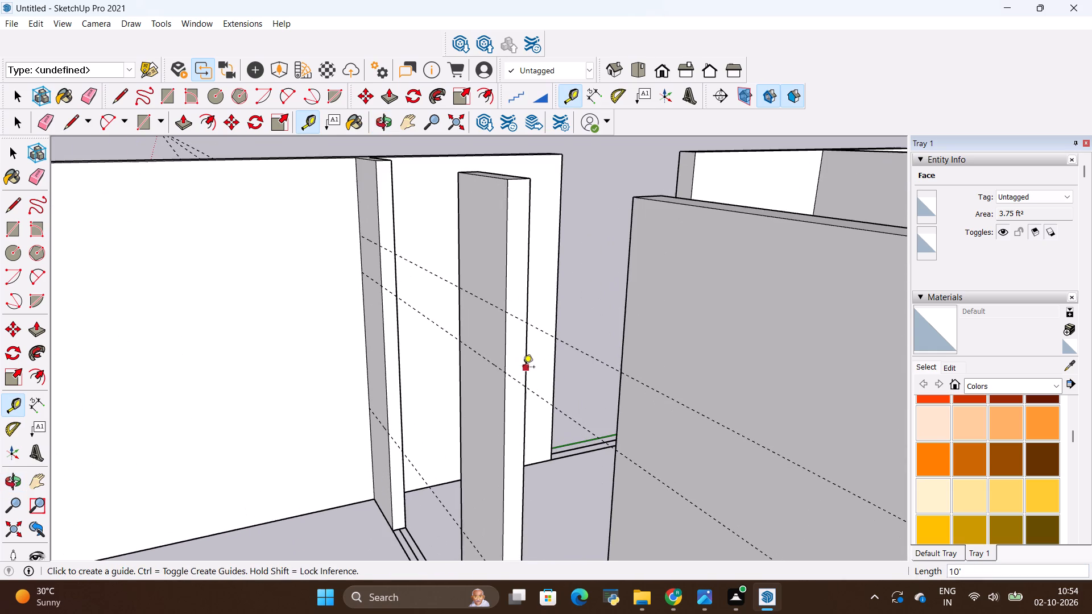
{"action": "key", "text": "l"}
{"action": "left_click", "coordinate": [504, 371]}
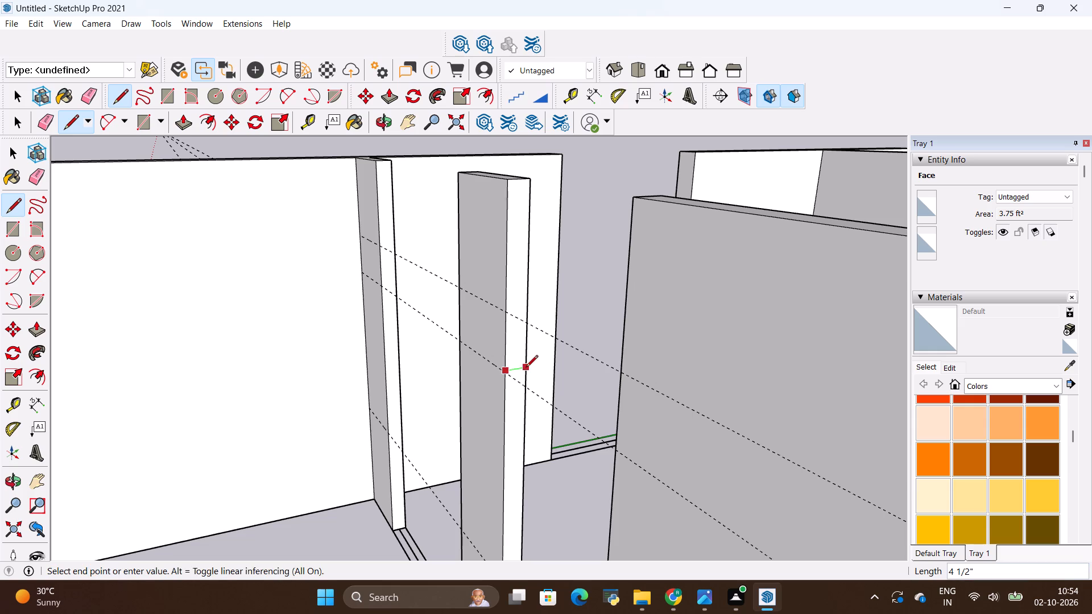
{"action": "left_click", "coordinate": [526, 368]}
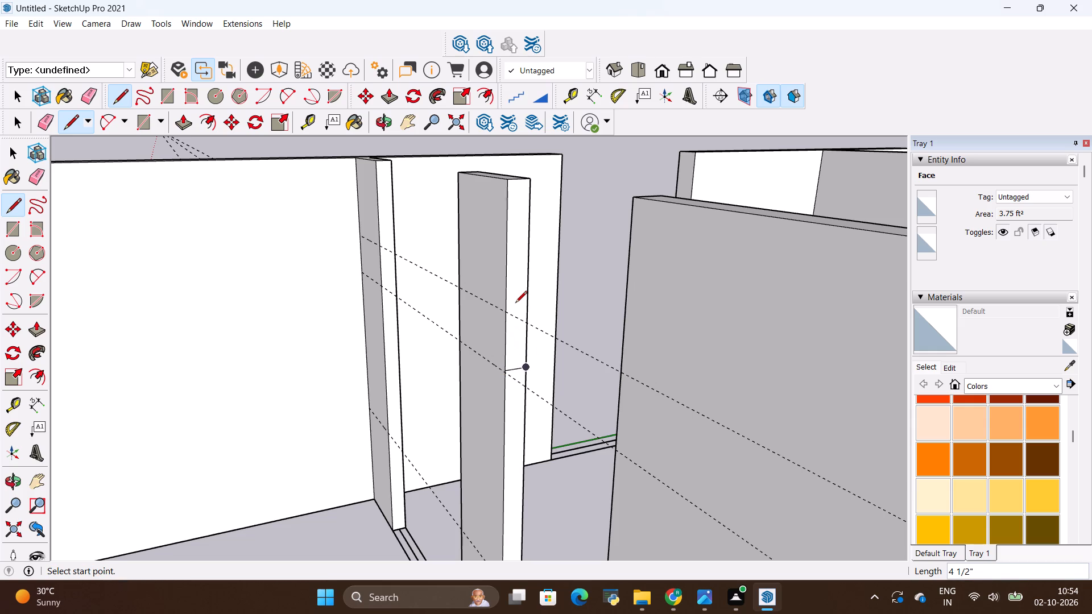
{"action": "key", "text": "p"}
{"action": "left_click", "coordinate": [518, 281]}
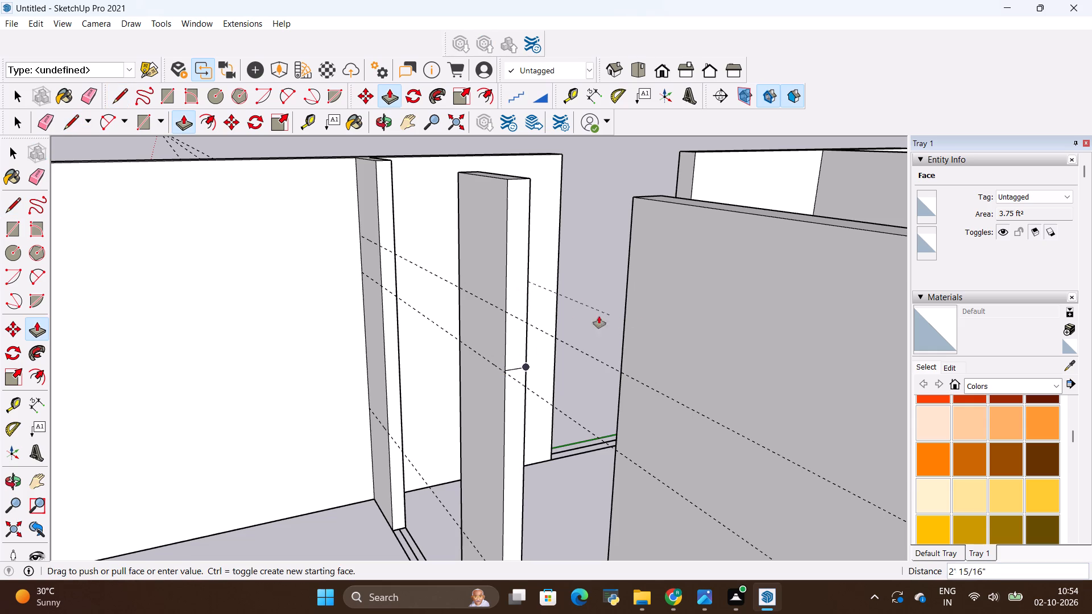
{"action": "key", "text": "Escape"}
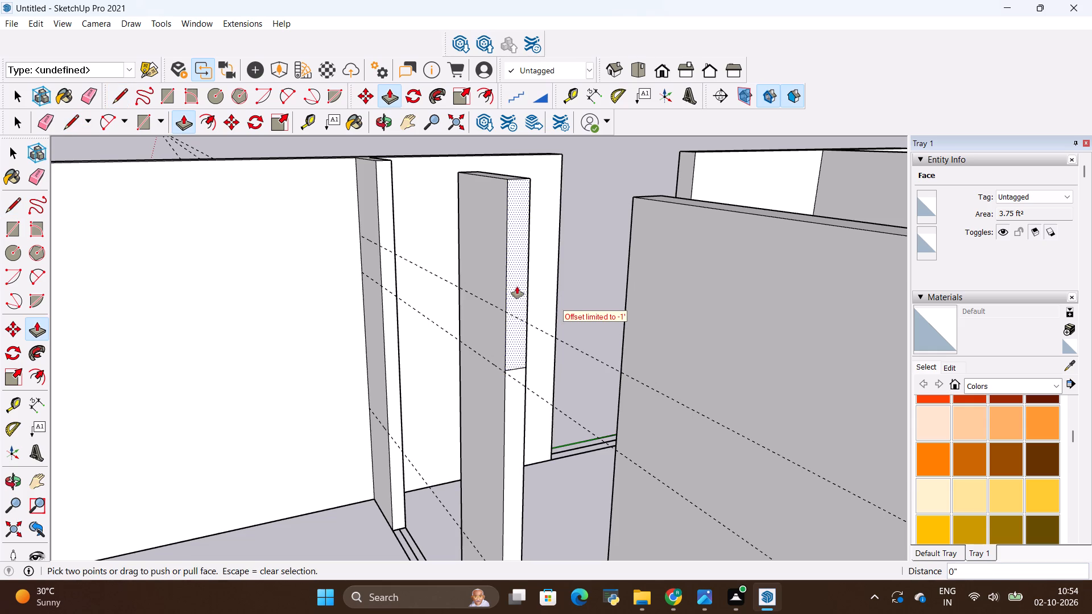
{"action": "left_click", "coordinate": [518, 287]}
{"action": "left_click", "coordinate": [630, 317]}
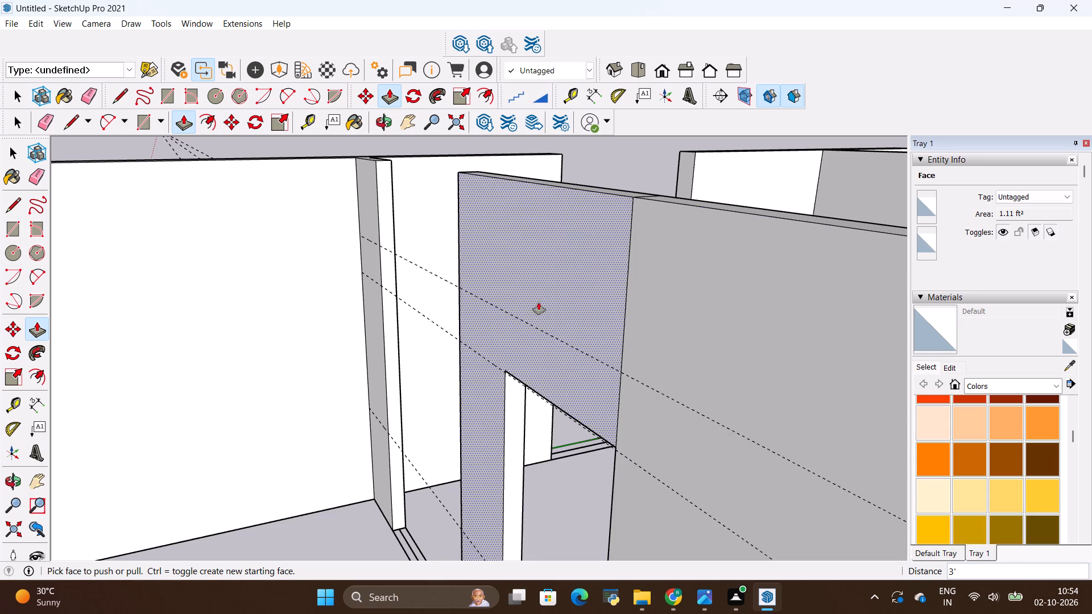
Draw edges across the wall stub's end face at the window head guide and the sill guide.
{"action": "scroll", "coordinate": [557, 366], "scroll_direction": "down", "scroll_amount": 9}
{"action": "scroll", "coordinate": [485, 357], "scroll_direction": "down", "scroll_amount": 3}
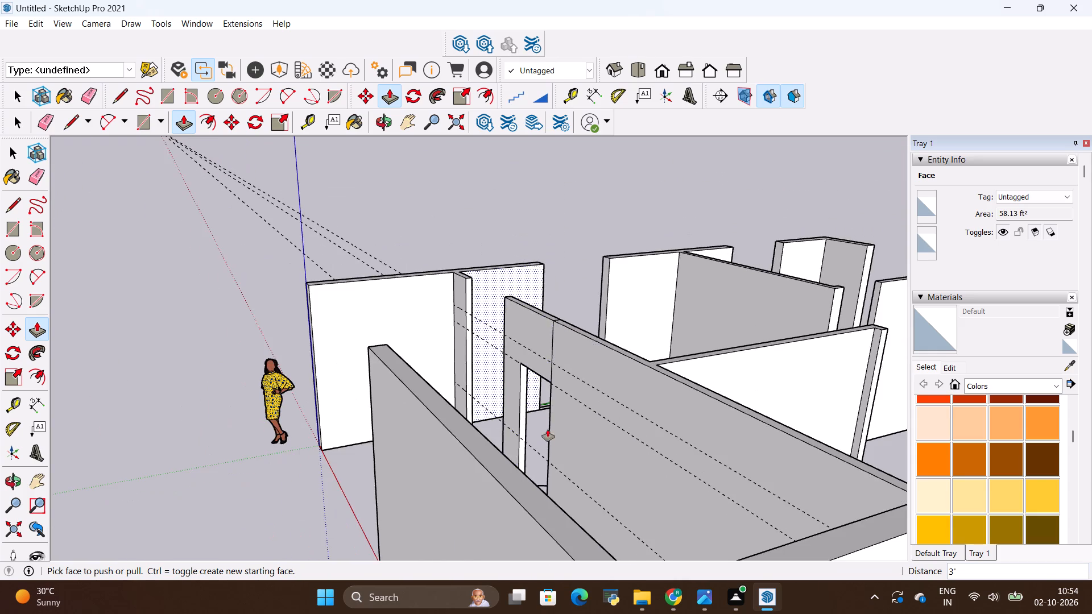
{"action": "scroll", "coordinate": [555, 401], "scroll_direction": "down", "scroll_amount": 4}
{"action": "scroll", "coordinate": [535, 324], "scroll_direction": "up", "scroll_amount": 10}
{"action": "scroll", "coordinate": [493, 359], "scroll_direction": "up", "scroll_amount": 4}
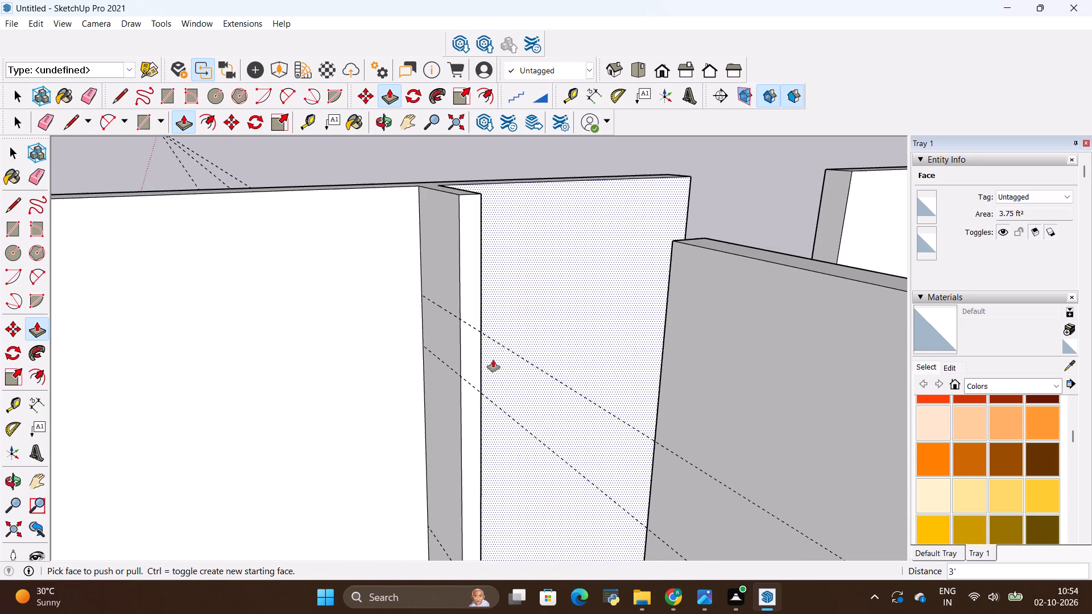
{"action": "key", "text": "l"}
{"action": "scroll", "coordinate": [470, 295], "scroll_direction": "up", "scroll_amount": 3}
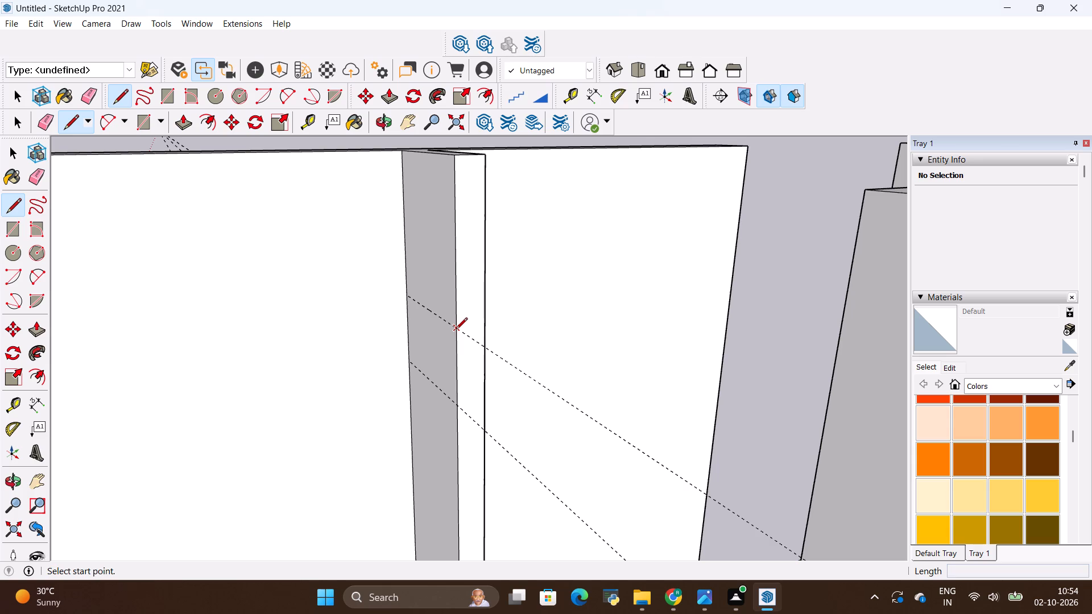
{"action": "left_click", "coordinate": [456, 330]}
{"action": "left_click", "coordinate": [485, 325]}
{"action": "scroll", "coordinate": [475, 291], "scroll_direction": "down", "scroll_amount": 2}
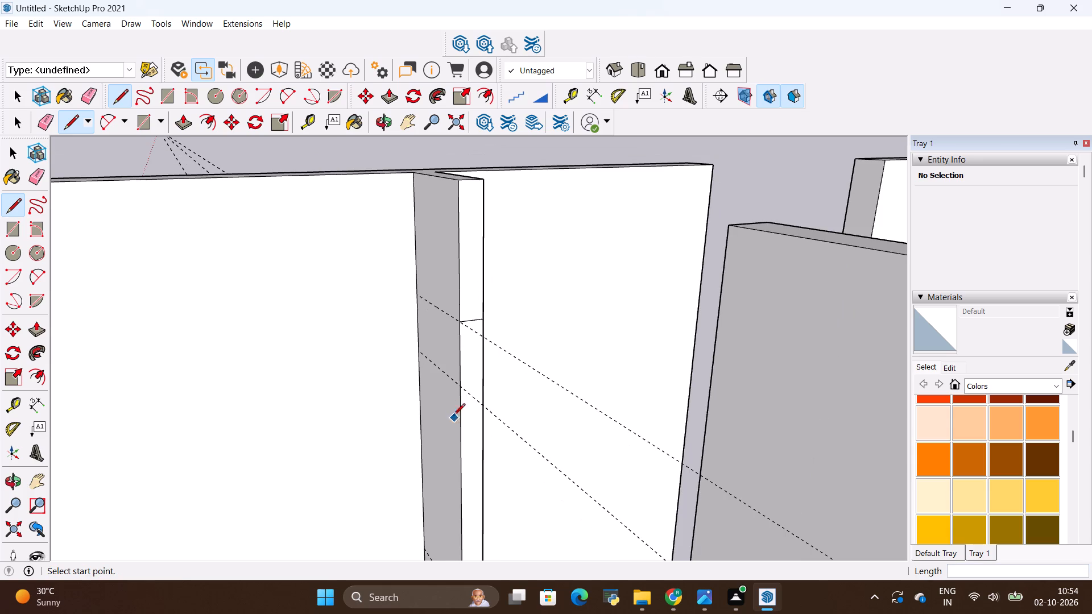
{"action": "scroll", "coordinate": [499, 306], "scroll_direction": "down", "scroll_amount": 5}
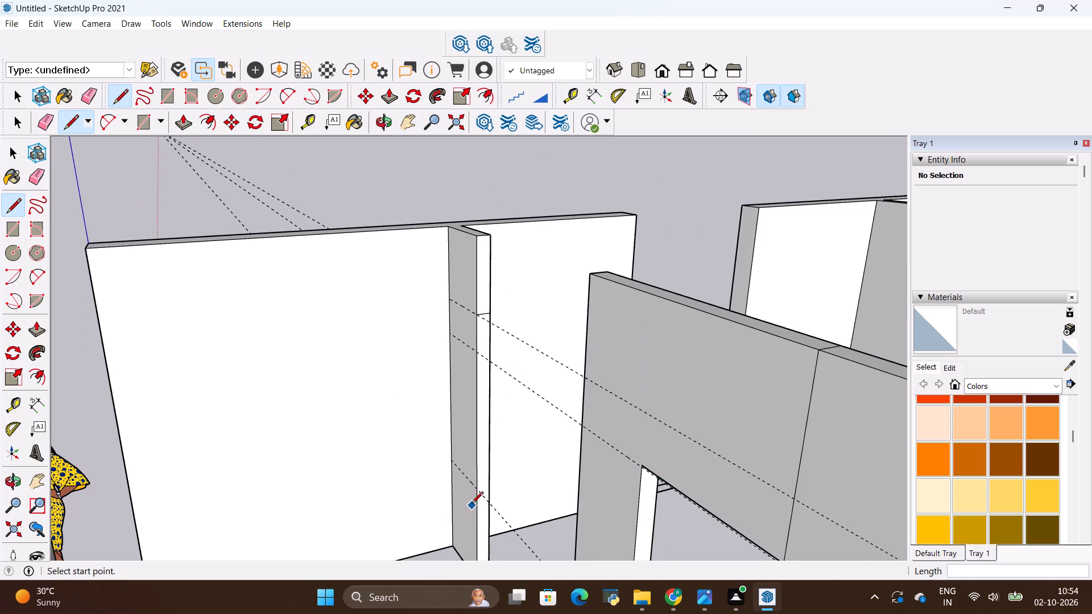
{"action": "left_click", "coordinate": [478, 487]}
{"action": "left_click", "coordinate": [492, 483]}
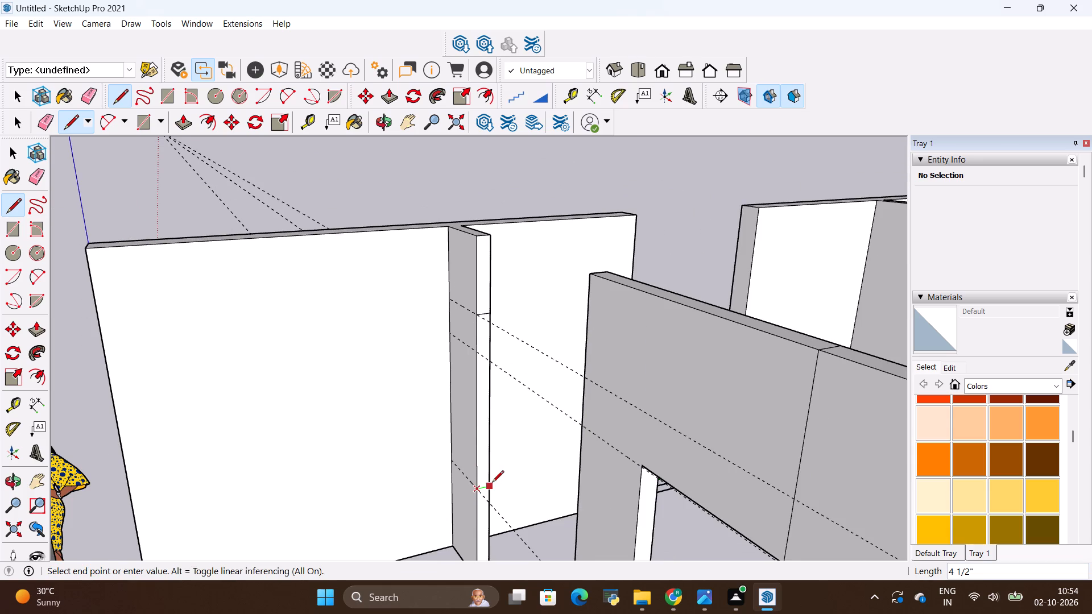
{"action": "scroll", "coordinate": [409, 386], "scroll_direction": "down", "scroll_amount": 3}
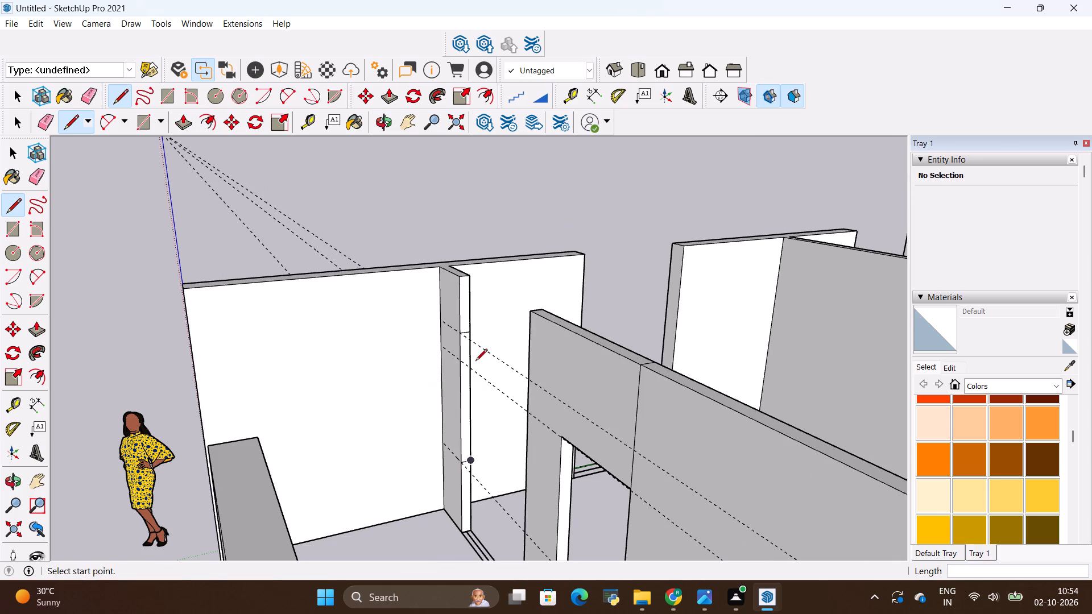
Extrude the stub's upper and lower end faces 5' across the window opening, forming the wall above and below it.
{"action": "key", "text": "p"}
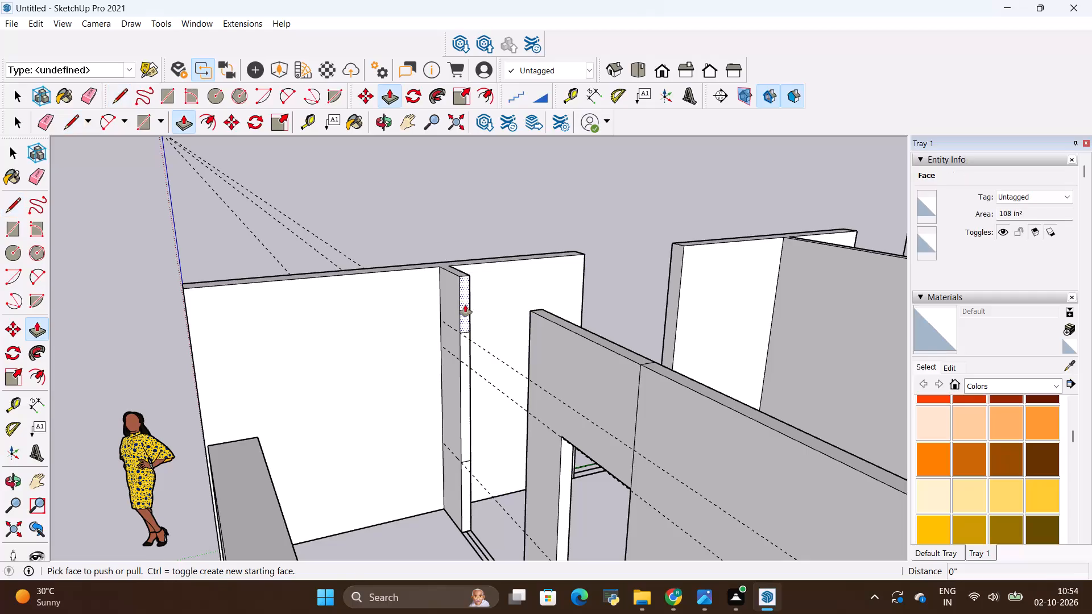
{"action": "left_click", "coordinate": [465, 305]}
{"action": "left_click", "coordinate": [539, 307]}
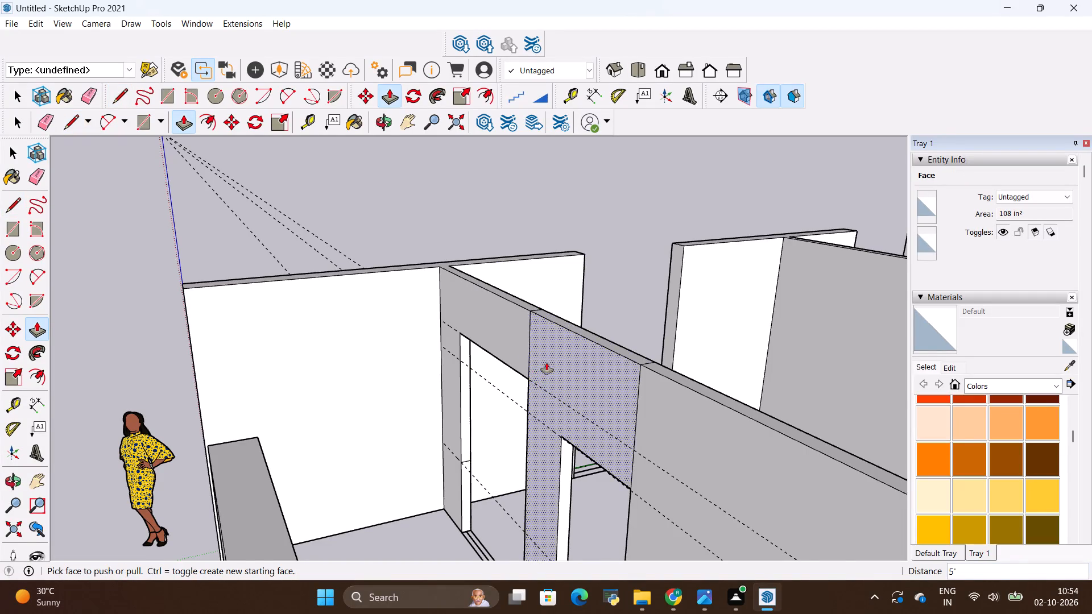
{"action": "scroll", "coordinate": [562, 346], "scroll_direction": "down", "scroll_amount": 4}
{"action": "scroll", "coordinate": [519, 453], "scroll_direction": "up", "scroll_amount": 3}
{"action": "left_click", "coordinate": [479, 484]}
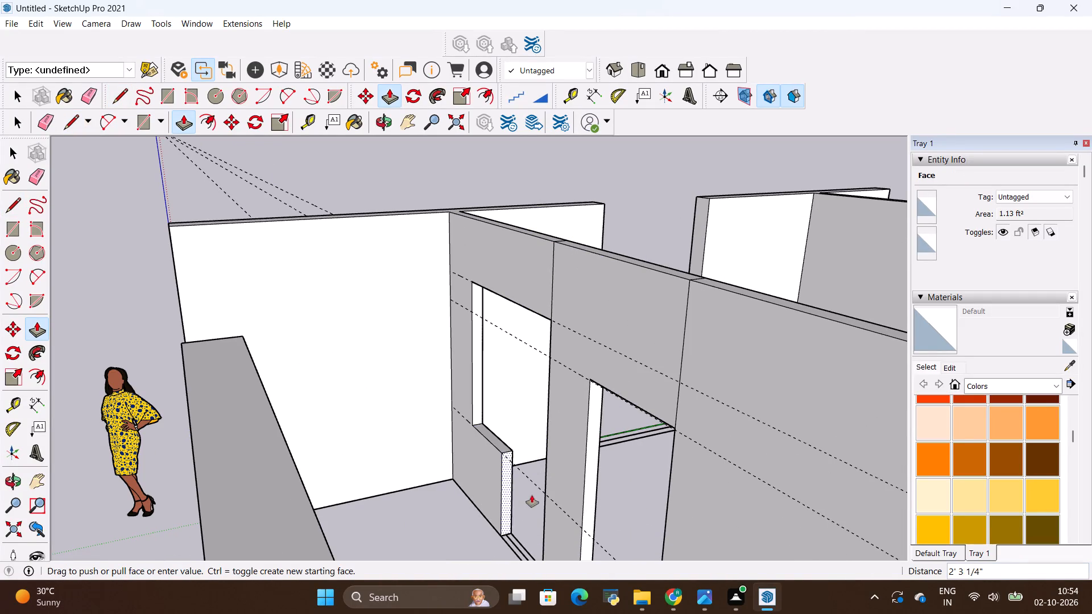
{"action": "left_click", "coordinate": [547, 469]}
{"action": "scroll", "coordinate": [629, 348], "scroll_direction": "down", "scroll_amount": 4}
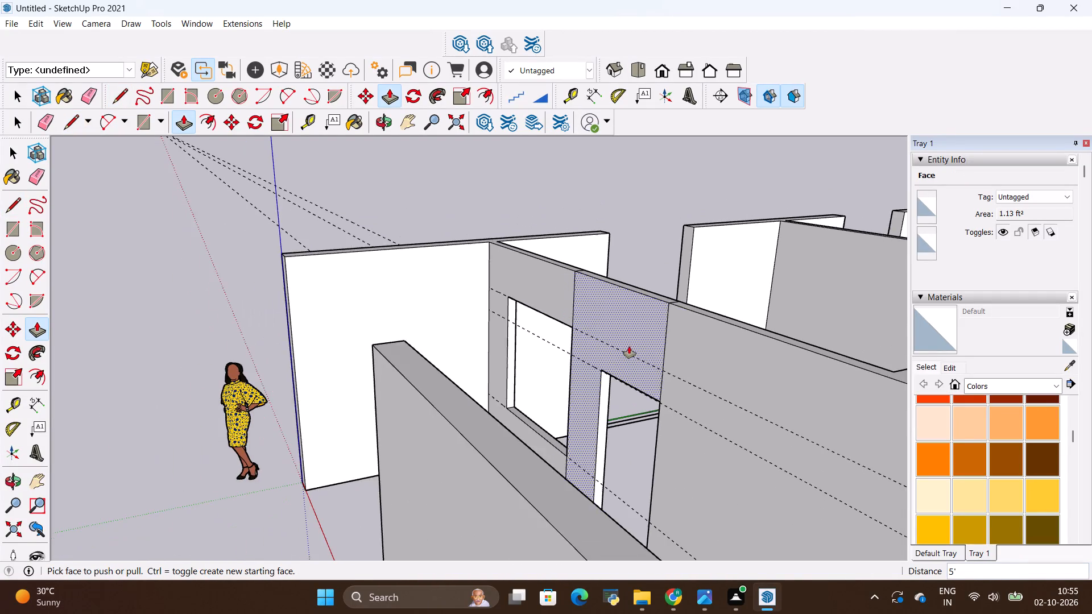
Place a horizontal guide 2' below the top edge of the exterior wall along the green axis to mark the window head.
{"action": "scroll", "coordinate": [624, 333], "scroll_direction": "down", "scroll_amount": 4}
{"action": "middle_click_drag", "start_coordinate": [556, 384], "coordinate": [785, 380]}
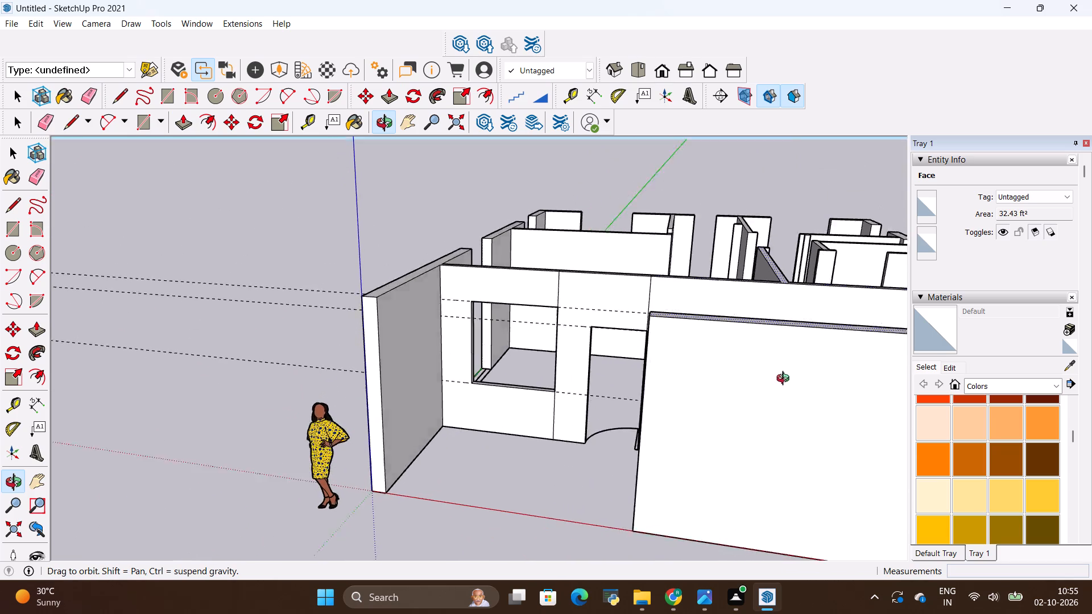
{"action": "middle_click_drag", "start_coordinate": [785, 380], "coordinate": [542, 378]}
{"action": "scroll", "coordinate": [427, 366], "scroll_direction": "down", "scroll_amount": 5}
{"action": "scroll", "coordinate": [436, 410], "scroll_direction": "down", "scroll_amount": 2}
{"action": "middle_click_drag", "start_coordinate": [431, 406], "coordinate": [520, 462]}
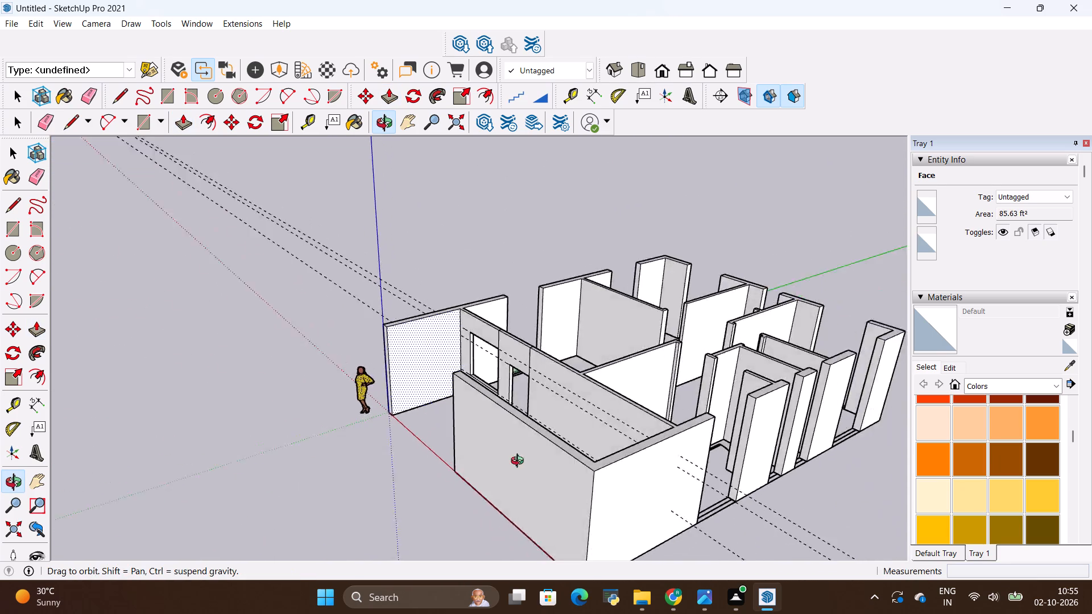
{"action": "middle_click_drag", "start_coordinate": [520, 462], "coordinate": [461, 518]}
{"action": "scroll", "coordinate": [526, 310], "scroll_direction": "up", "scroll_amount": 7}
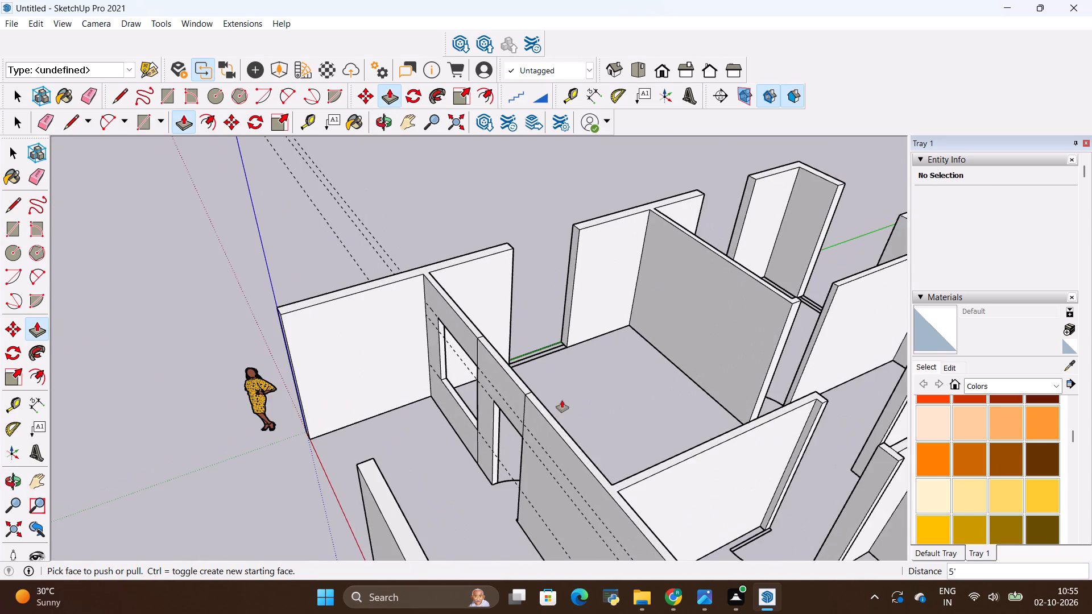
{"action": "middle_click_drag", "start_coordinate": [562, 400], "coordinate": [719, 453]}
{"action": "middle_click_drag", "start_coordinate": [458, 438], "coordinate": [715, 379]}
{"action": "scroll", "coordinate": [419, 173], "scroll_direction": "up", "scroll_amount": 6}
{"action": "scroll", "coordinate": [431, 320], "scroll_direction": "down", "scroll_amount": 5}
{"action": "middle_click_drag", "start_coordinate": [369, 476], "coordinate": [507, 453]}
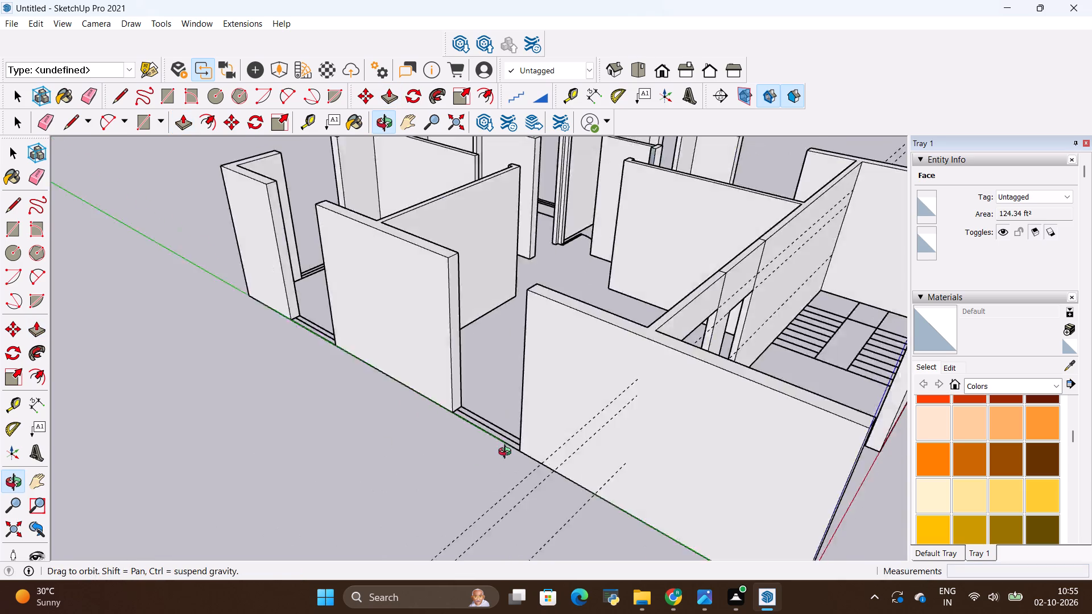
{"action": "middle_click_drag", "start_coordinate": [507, 453], "coordinate": [568, 425]}
{"action": "middle_click_drag", "start_coordinate": [589, 409], "coordinate": [555, 409]}
{"action": "key", "text": "t"}
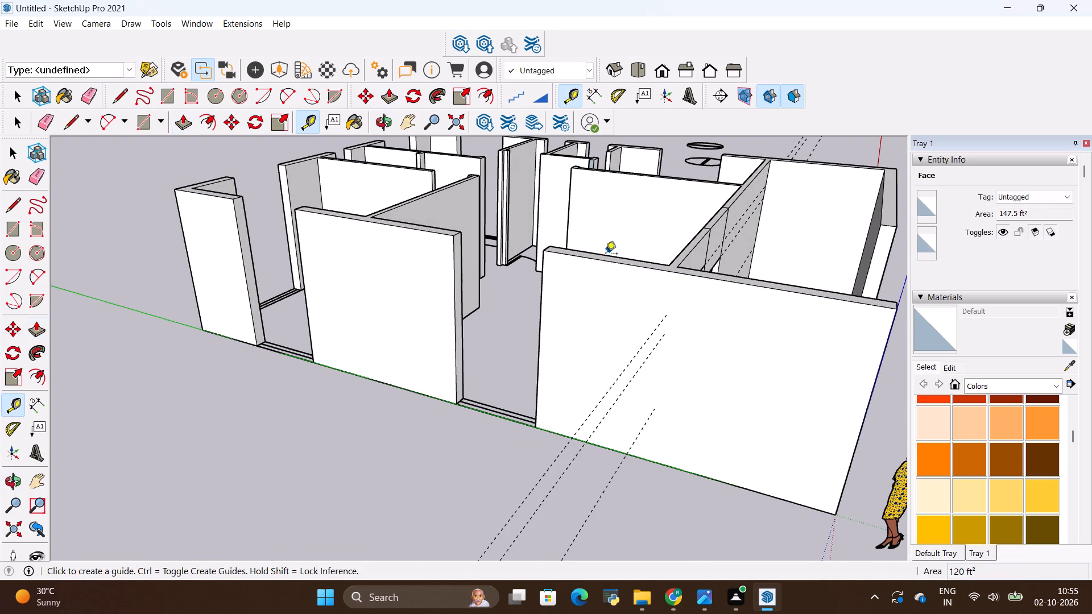
{"action": "left_click", "coordinate": [604, 262]}
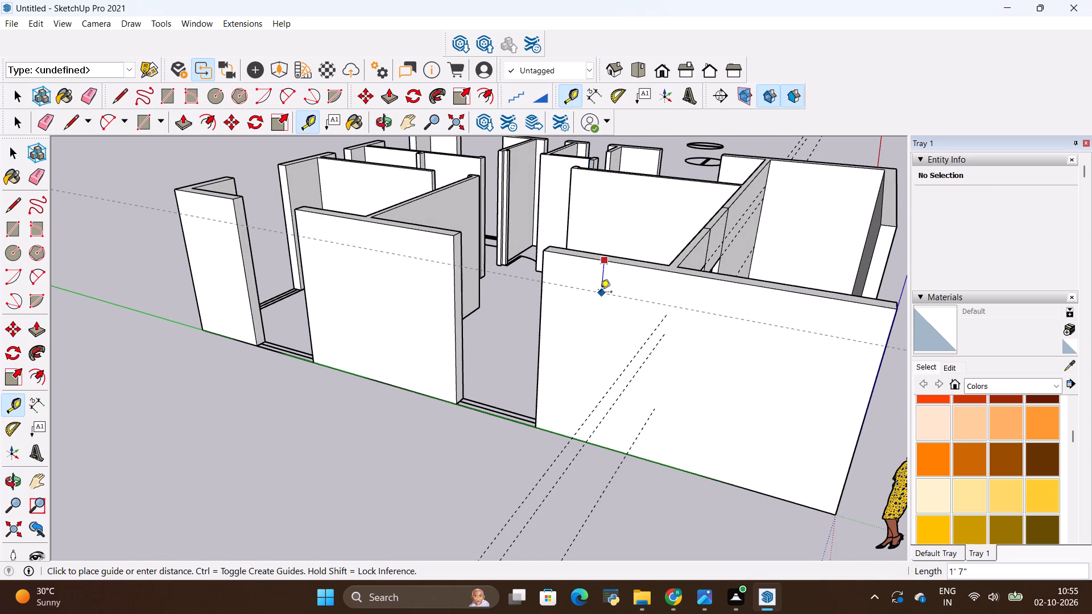
{"action": "key", "text": "BackSpace"}
{"action": "key", "text": "BackSpace"}
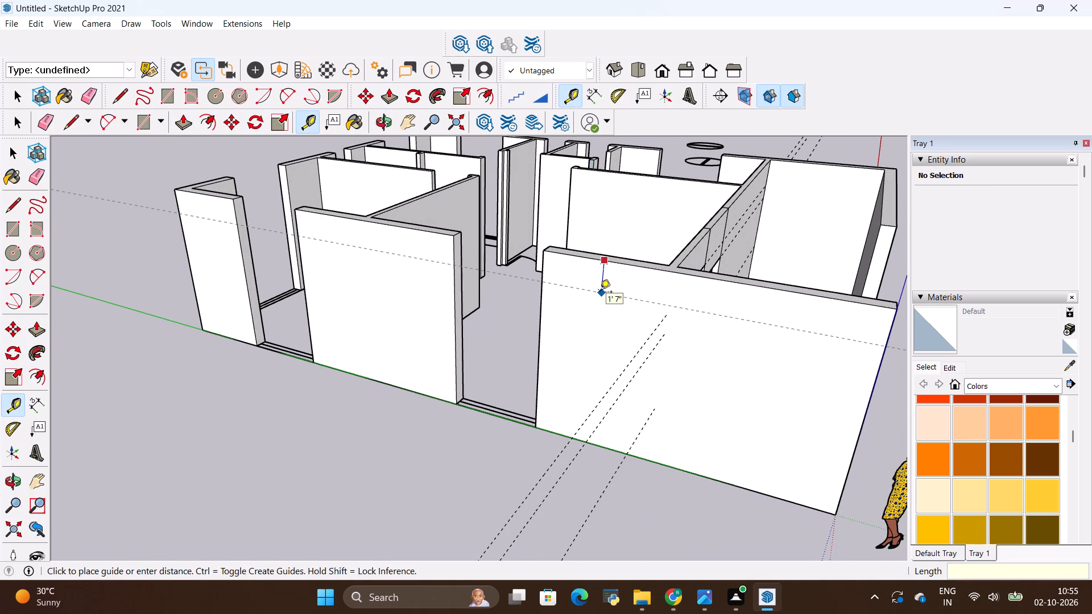
{"action": "type", "text": "2'"}
{"action": "key", "text": "Return"}
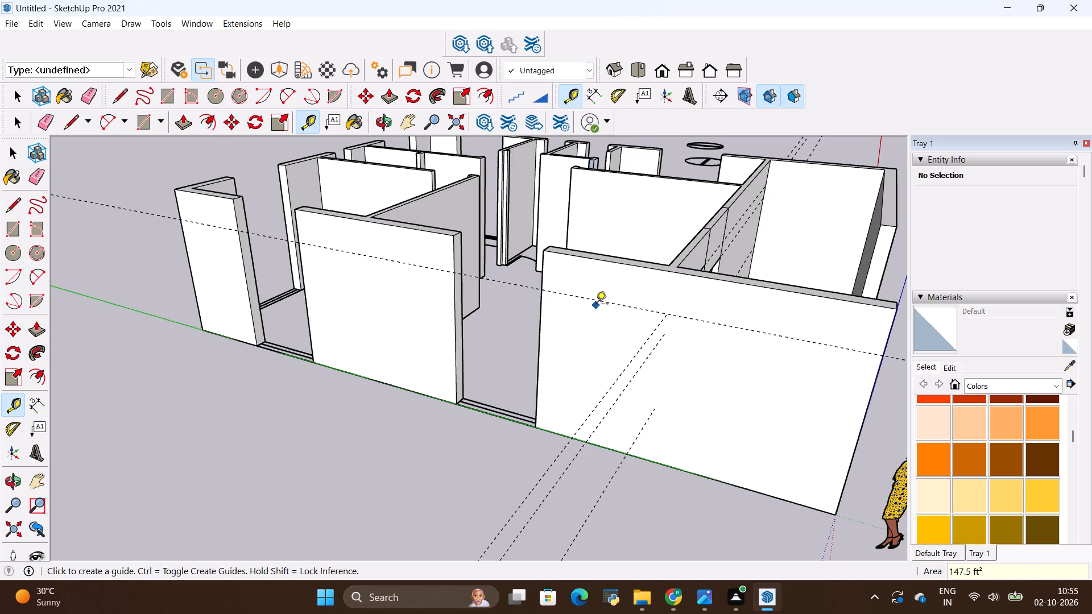
Place a second horizontal guide 5' below the window head guide on the green-axis exterior wall to mark the sill.
{"action": "left_click", "coordinate": [597, 301]}
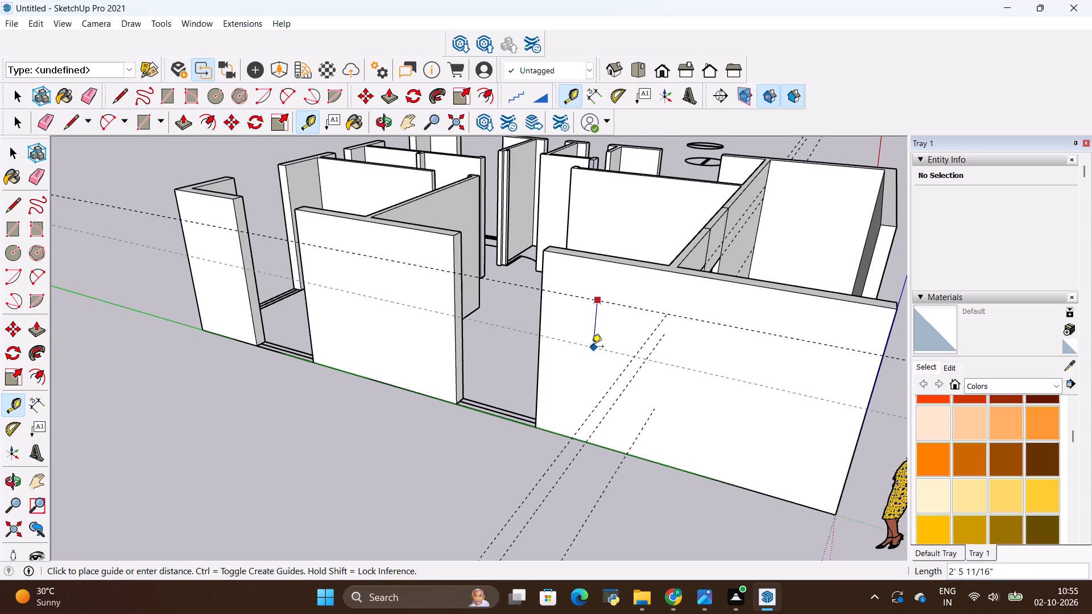
{"action": "key", "text": "BackSpace"}
{"action": "type", "text": "5'"}
{"action": "key", "text": "Return"}
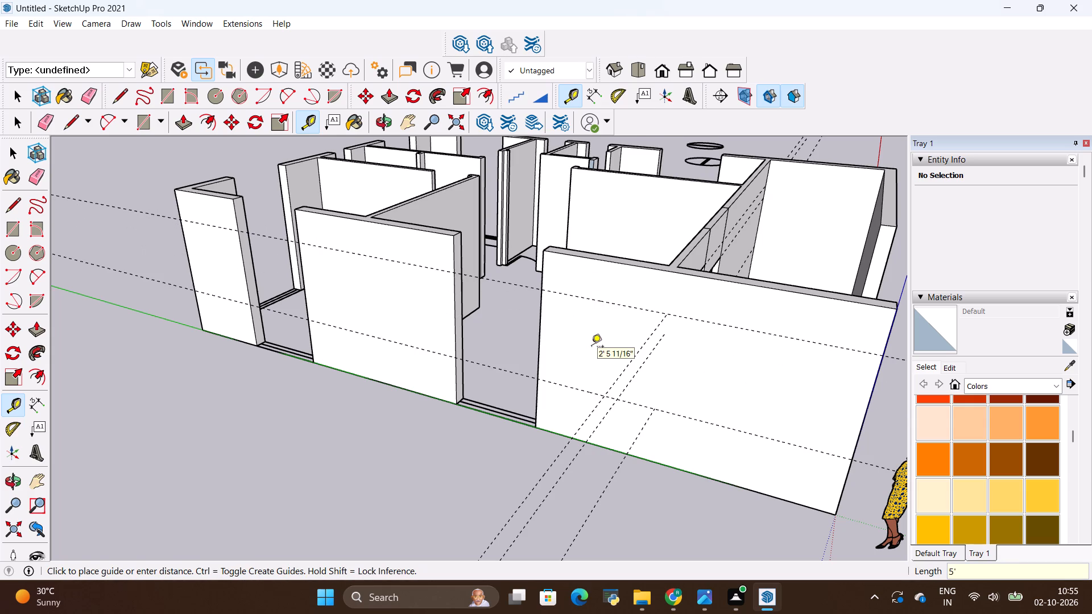
{"action": "key", "text": "Escape"}
Draw edges across the end face of the middle section of the green-axis wall at the window head and sill guides.
{"action": "key", "text": "l"}
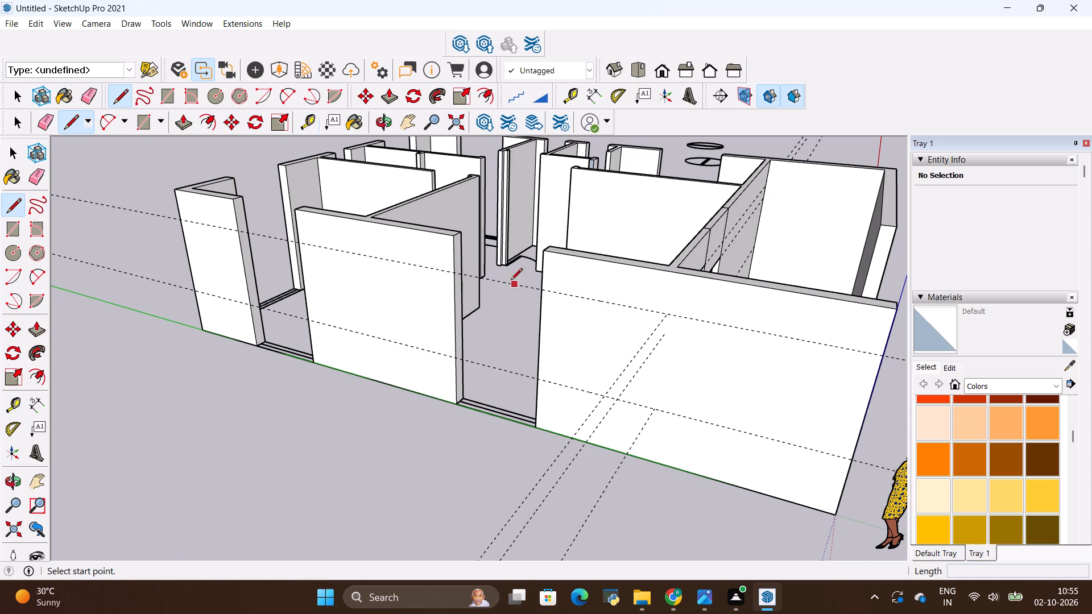
{"action": "scroll", "coordinate": [442, 286], "scroll_direction": "up", "scroll_amount": 4}
{"action": "middle_click_drag", "start_coordinate": [507, 316], "coordinate": [437, 331]}
{"action": "scroll", "coordinate": [255, 302], "scroll_direction": "up", "scroll_amount": 2}
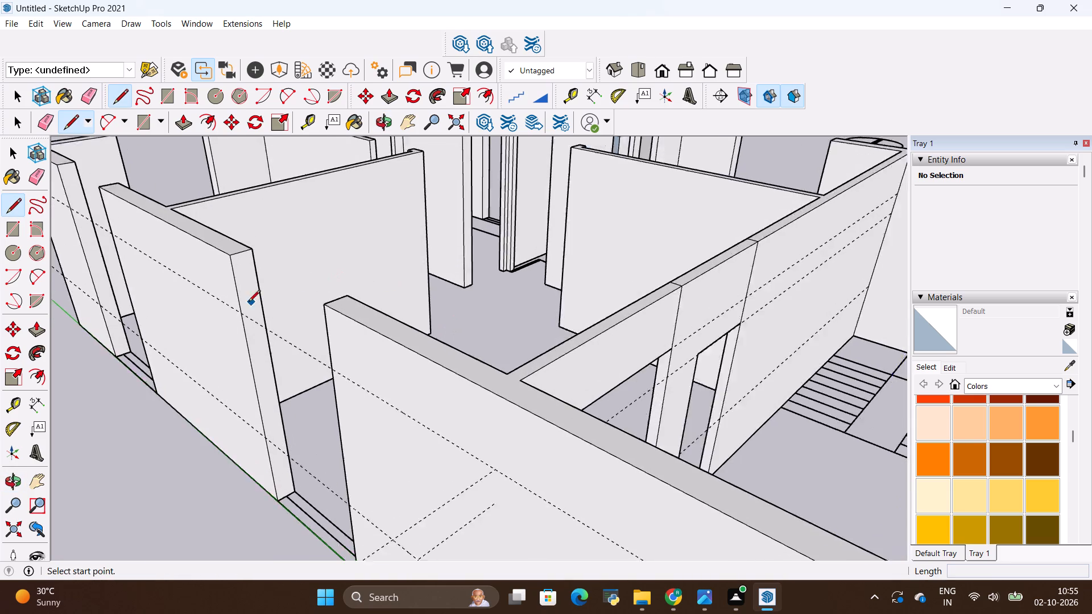
{"action": "scroll", "coordinate": [249, 302], "scroll_direction": "up", "scroll_amount": 1}
{"action": "left_click", "coordinate": [239, 316]}
{"action": "left_click", "coordinate": [263, 310]}
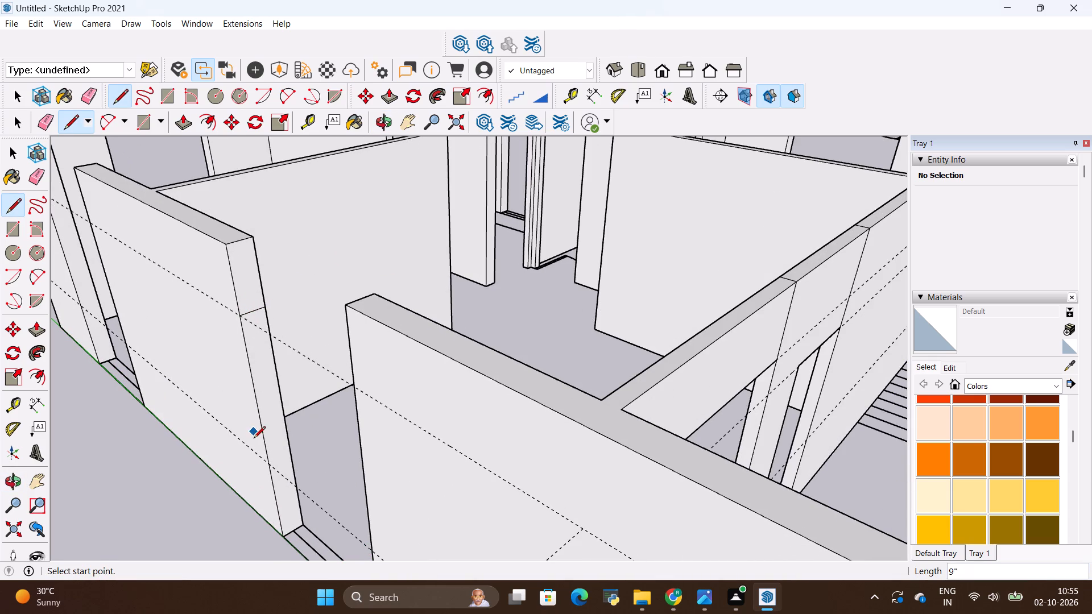
{"action": "left_click", "coordinate": [265, 464]}
{"action": "left_click", "coordinate": [287, 456]}
Draw edges across the end face of the green-axis wall's far corner section at the window head and sill guides.
{"action": "scroll", "coordinate": [412, 375], "scroll_direction": "down", "scroll_amount": 3}
{"action": "scroll", "coordinate": [105, 209], "scroll_direction": "up", "scroll_amount": 3}
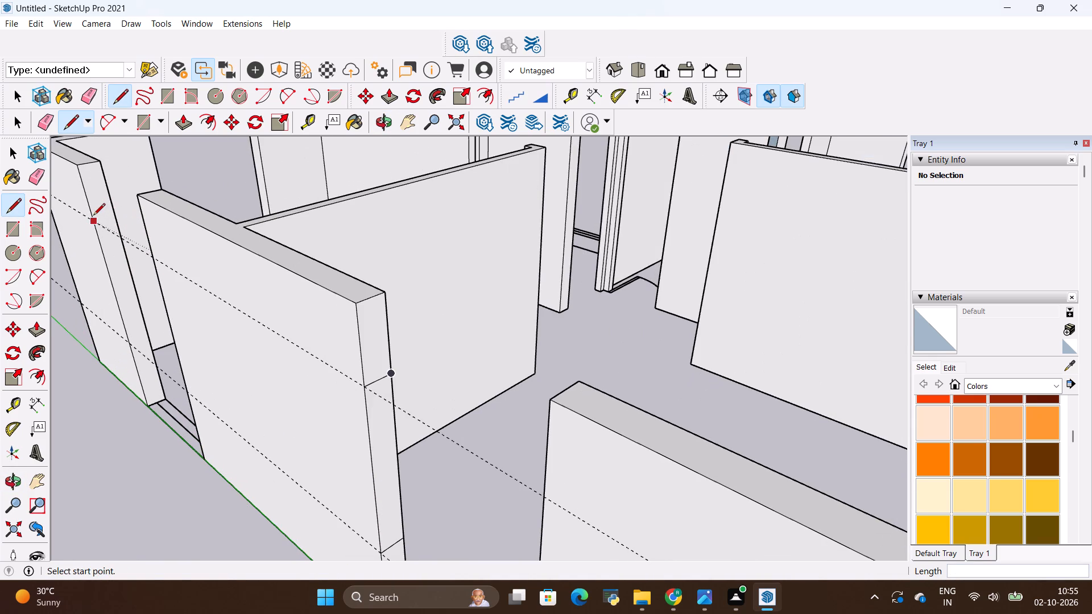
{"action": "left_click", "coordinate": [93, 217]}
{"action": "left_click", "coordinate": [112, 212]}
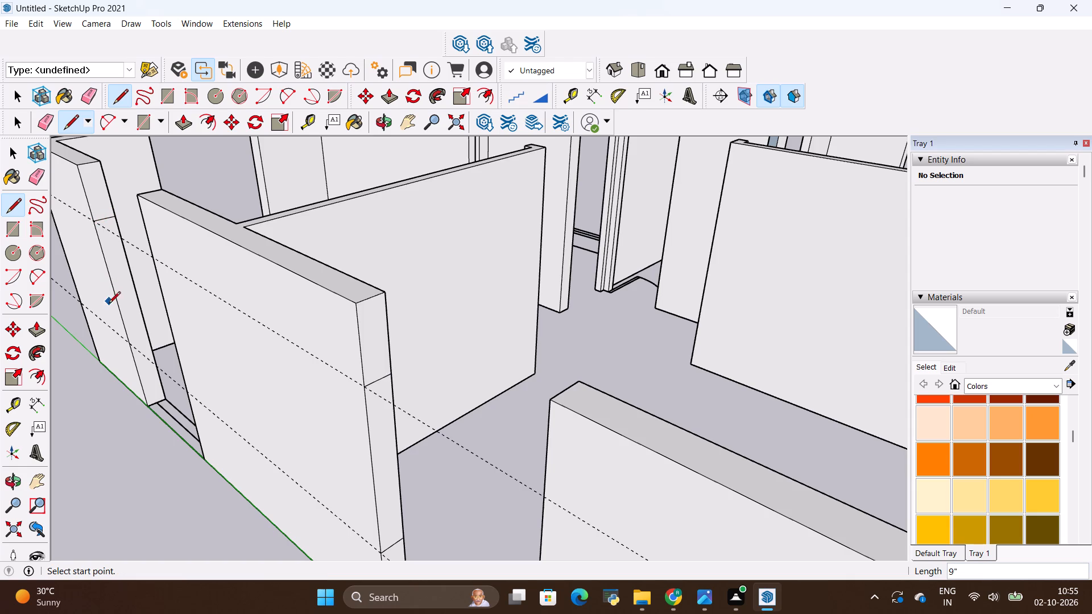
{"action": "left_click", "coordinate": [126, 342]}
{"action": "left_click", "coordinate": [150, 338]}
Extrude the far corner section's upper and lower end faces 5' to the middle section, forming the wall around the far window.
{"action": "key", "text": "p"}
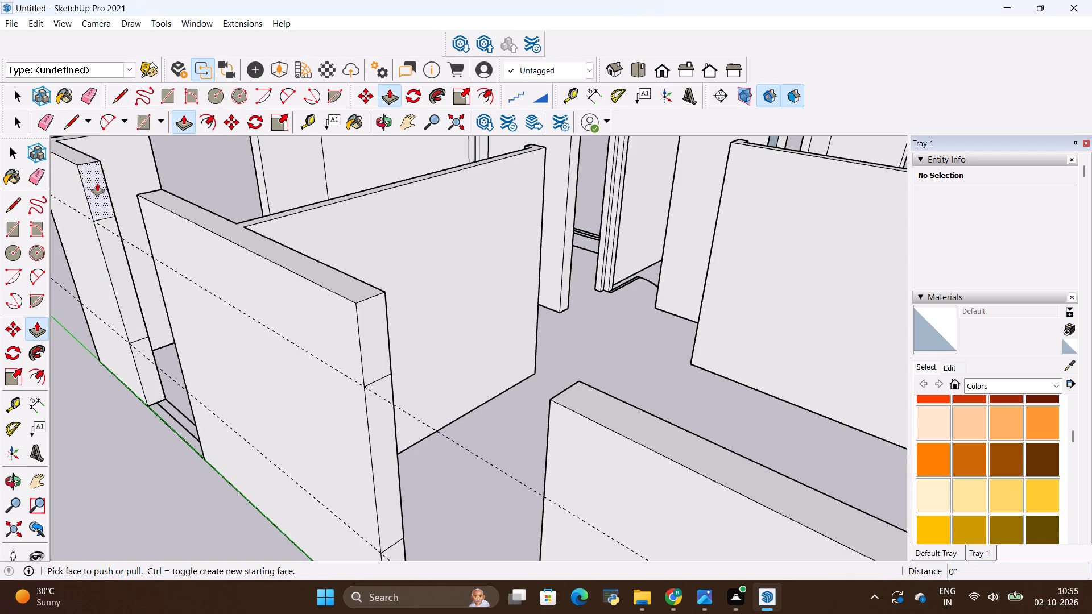
{"action": "left_click", "coordinate": [97, 180]}
{"action": "left_click", "coordinate": [154, 190]}
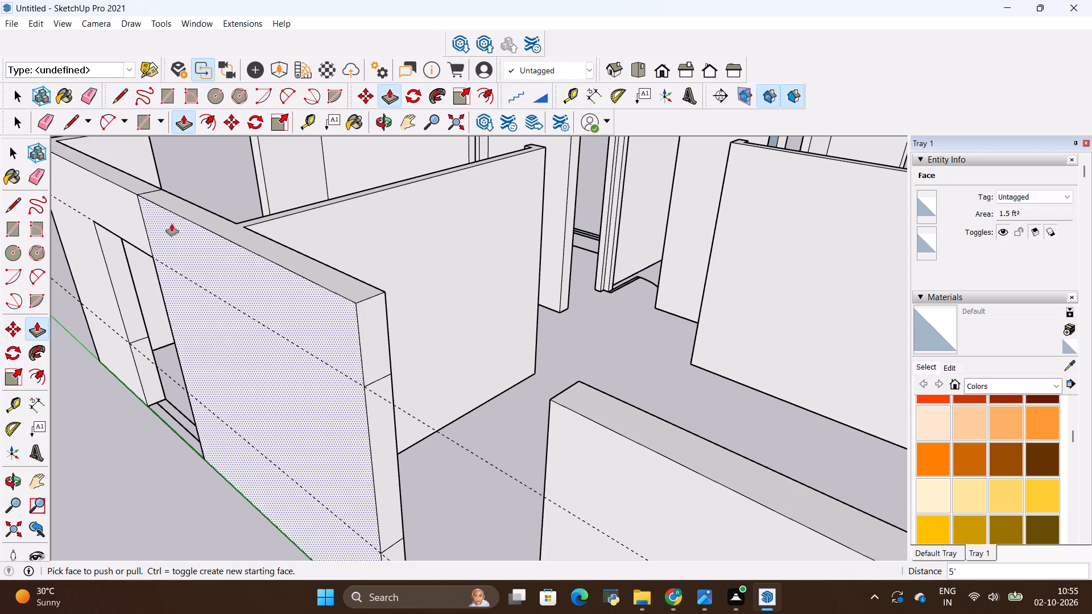
{"action": "left_click", "coordinate": [144, 344]}
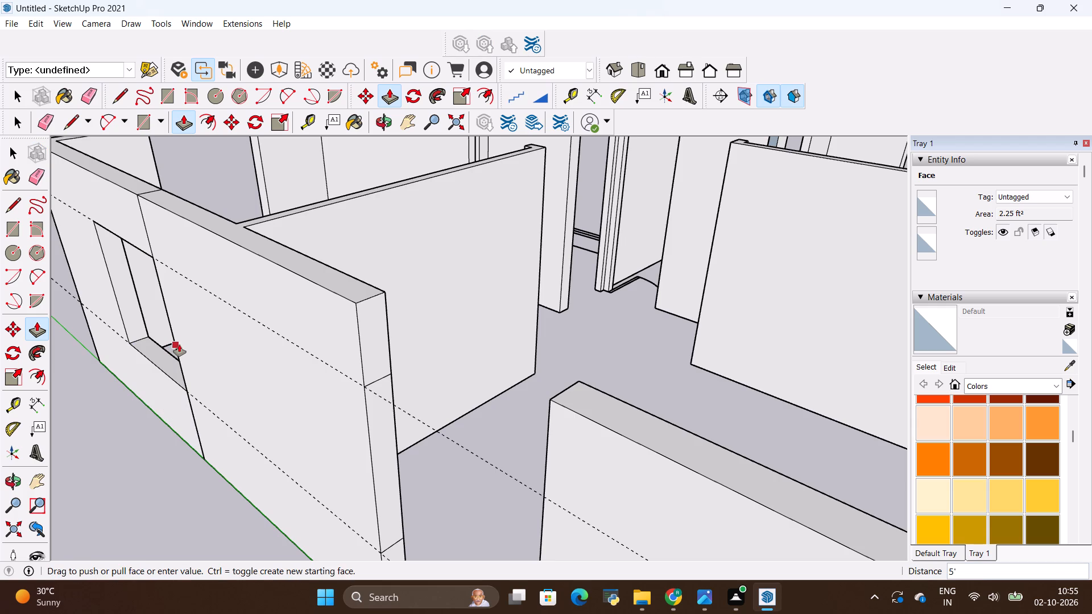
{"action": "left_click", "coordinate": [180, 345]}
Extrude the middle section's upper and lower end faces 5' across the gap nearer the origin, forming the second window opening.
{"action": "left_click", "coordinate": [371, 322]}
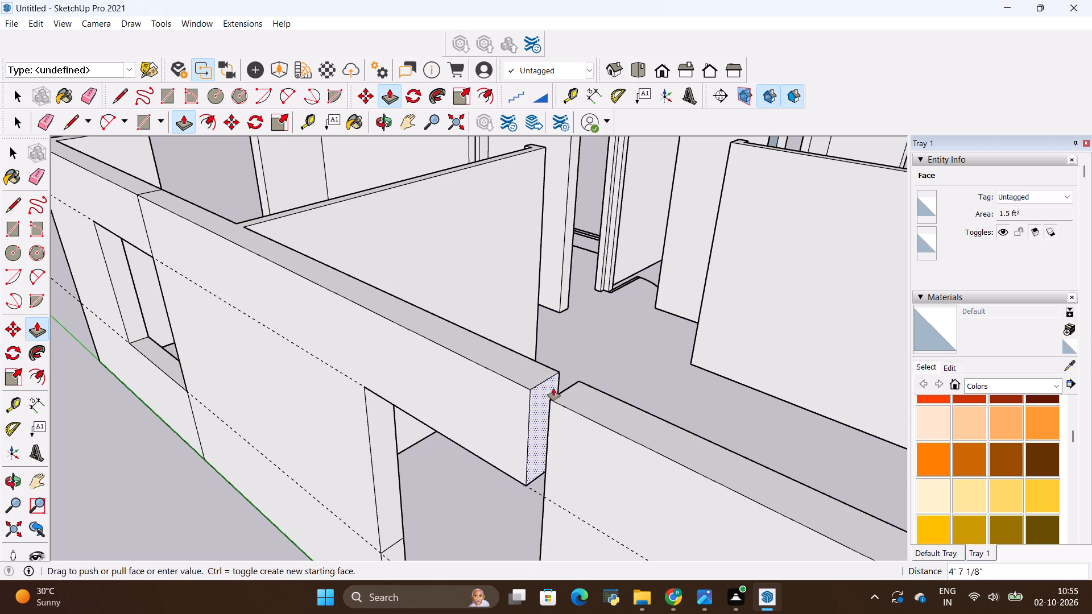
{"action": "left_click", "coordinate": [564, 390]}
{"action": "scroll", "coordinate": [632, 275], "scroll_direction": "down", "scroll_amount": 5}
{"action": "scroll", "coordinate": [544, 399], "scroll_direction": "up", "scroll_amount": 4}
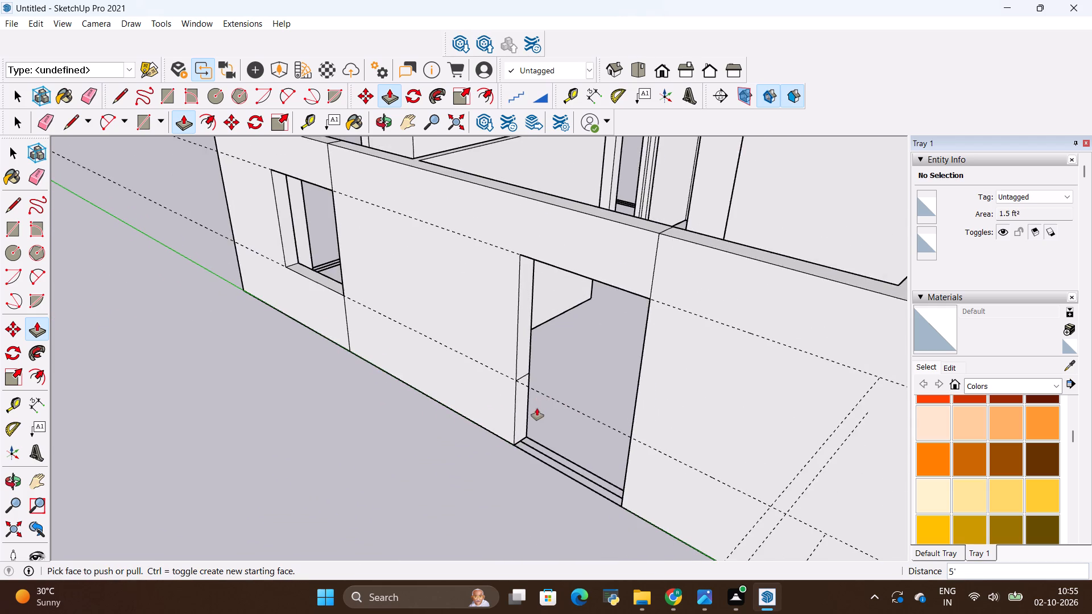
{"action": "scroll", "coordinate": [537, 408], "scroll_direction": "up", "scroll_amount": 1}
{"action": "left_click", "coordinate": [518, 399]}
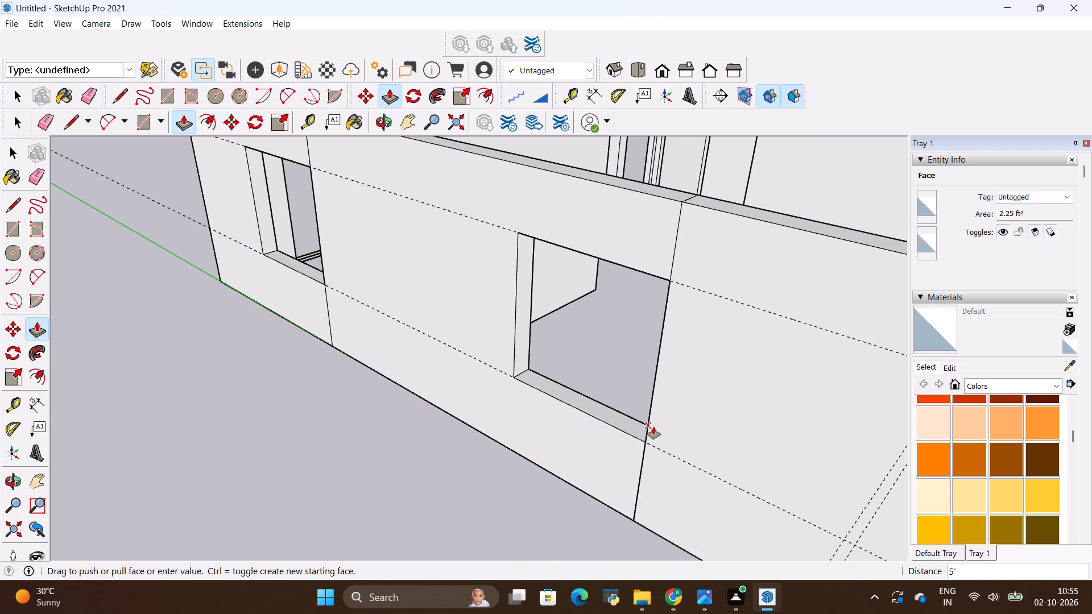
{"action": "left_click", "coordinate": [653, 427]}
Erase the leftover seam lines above and below the far window on the green-axis wall's outer face.
{"action": "scroll", "coordinate": [352, 385], "scroll_direction": "down", "scroll_amount": 9}
{"action": "middle_click_drag", "start_coordinate": [346, 381], "coordinate": [379, 393]}
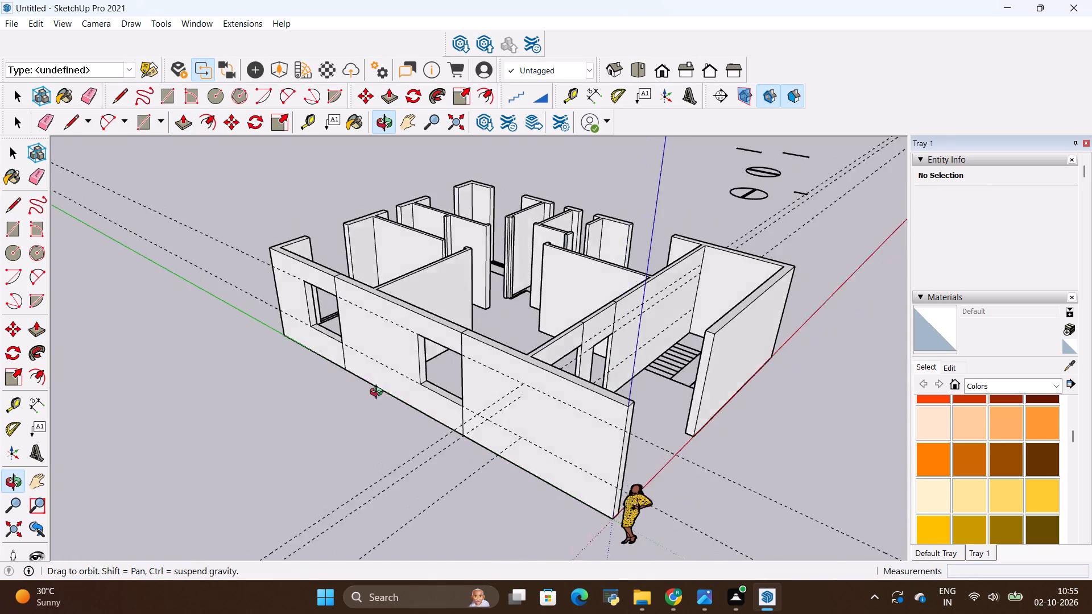
{"action": "middle_click_drag", "start_coordinate": [379, 393], "coordinate": [485, 347]}
{"action": "scroll", "coordinate": [333, 268], "scroll_direction": "up", "scroll_amount": 3}
{"action": "scroll", "coordinate": [374, 305], "scroll_direction": "up", "scroll_amount": 2}
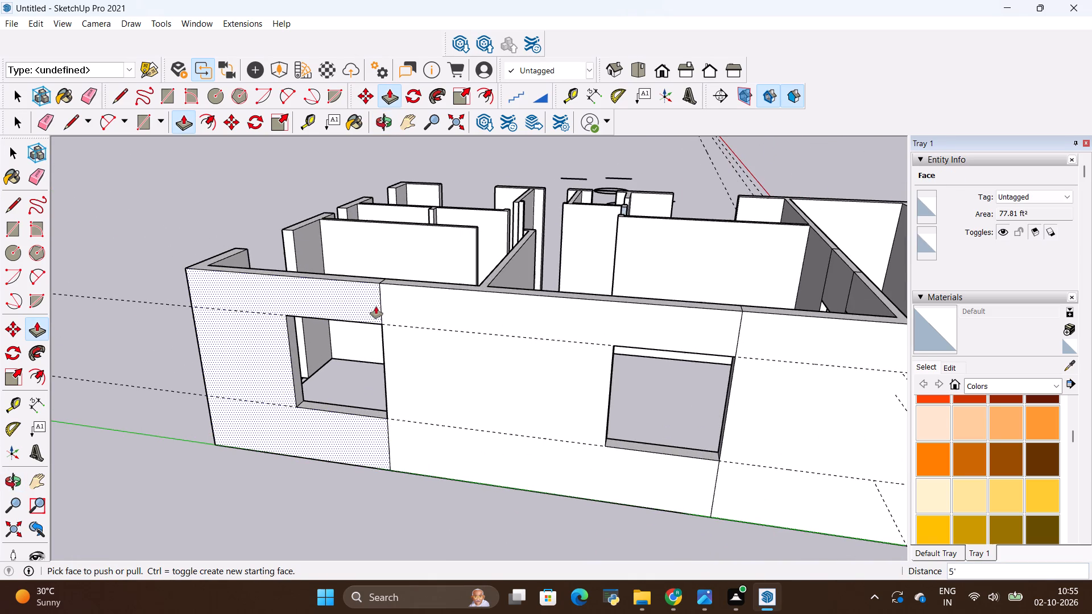
{"action": "scroll", "coordinate": [390, 301], "scroll_direction": "up", "scroll_amount": 2}
{"action": "key", "text": "e"}
{"action": "left_click_drag", "start_coordinate": [388, 305], "coordinate": [363, 303]}
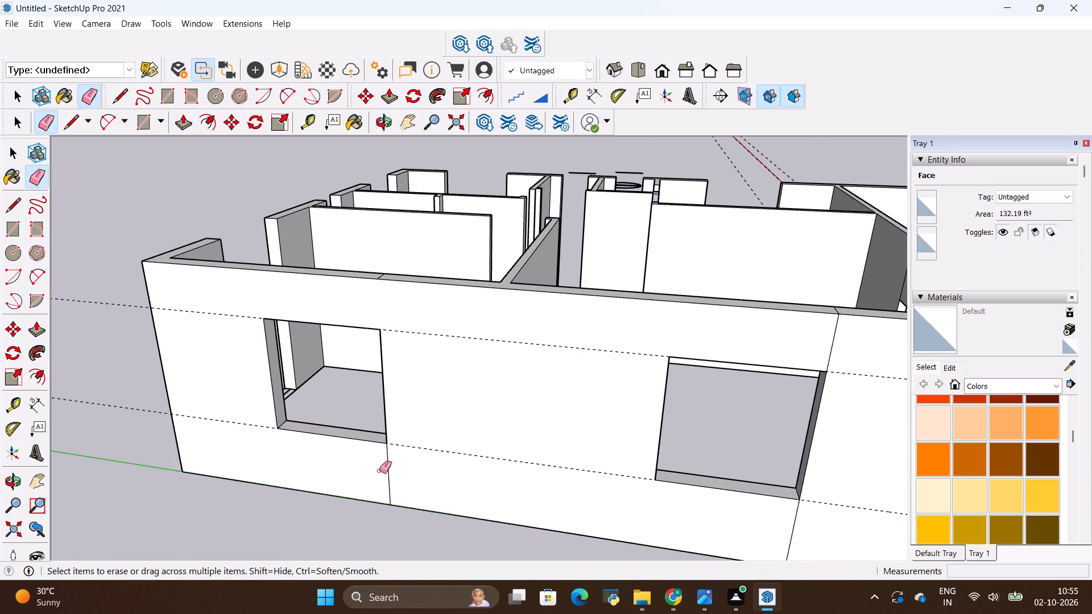
{"action": "left_click_drag", "start_coordinate": [390, 471], "coordinate": [371, 473]}
Erase the leftover seam lines above and below the window nearer the origin on the same outer wall face.
{"action": "scroll", "coordinate": [261, 391], "scroll_direction": "down", "scroll_amount": 5}
{"action": "scroll", "coordinate": [590, 359], "scroll_direction": "up", "scroll_amount": 3}
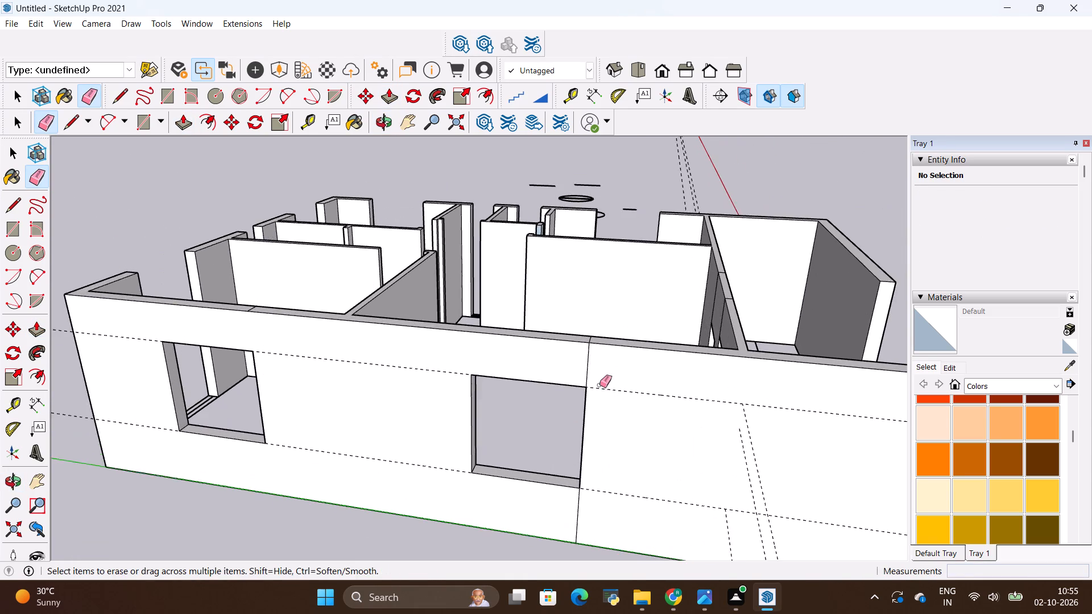
{"action": "scroll", "coordinate": [599, 385], "scroll_direction": "up", "scroll_amount": 2}
{"action": "left_click_drag", "start_coordinate": [598, 356], "coordinate": [568, 355]}
{"action": "scroll", "coordinate": [573, 337], "scroll_direction": "down", "scroll_amount": 4}
{"action": "scroll", "coordinate": [577, 488], "scroll_direction": "up", "scroll_amount": 3}
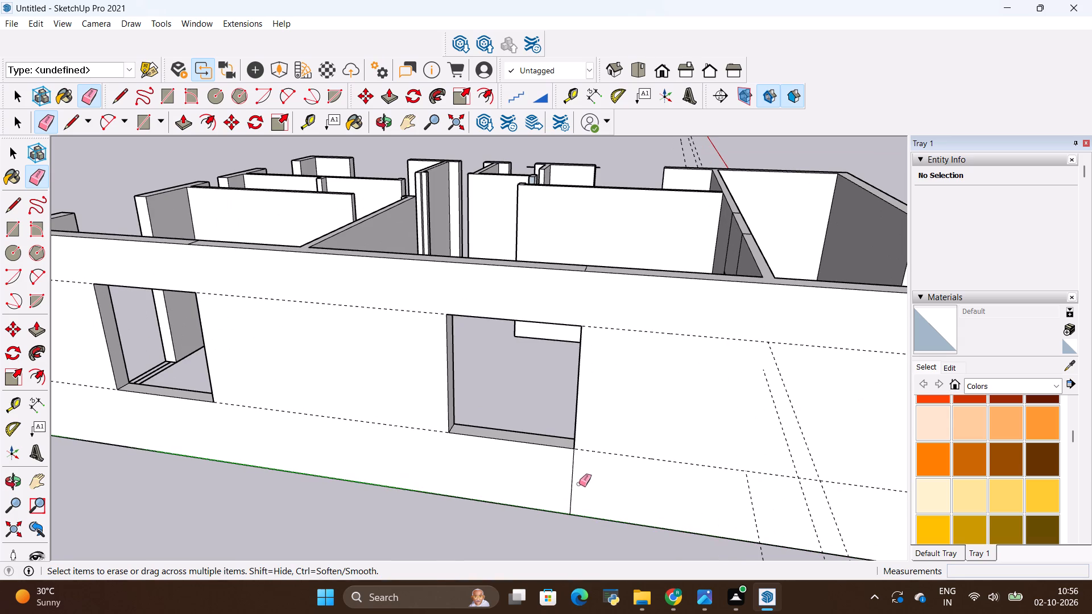
{"action": "left_click_drag", "start_coordinate": [579, 484], "coordinate": [548, 483]}
Place a horizontal guide 2' below the top edge of the adjoining exterior wall with three gaps to mark its window head.
{"action": "scroll", "coordinate": [531, 463], "scroll_direction": "down", "scroll_amount": 9}
{"action": "middle_click_drag", "start_coordinate": [427, 439], "coordinate": [759, 478]}
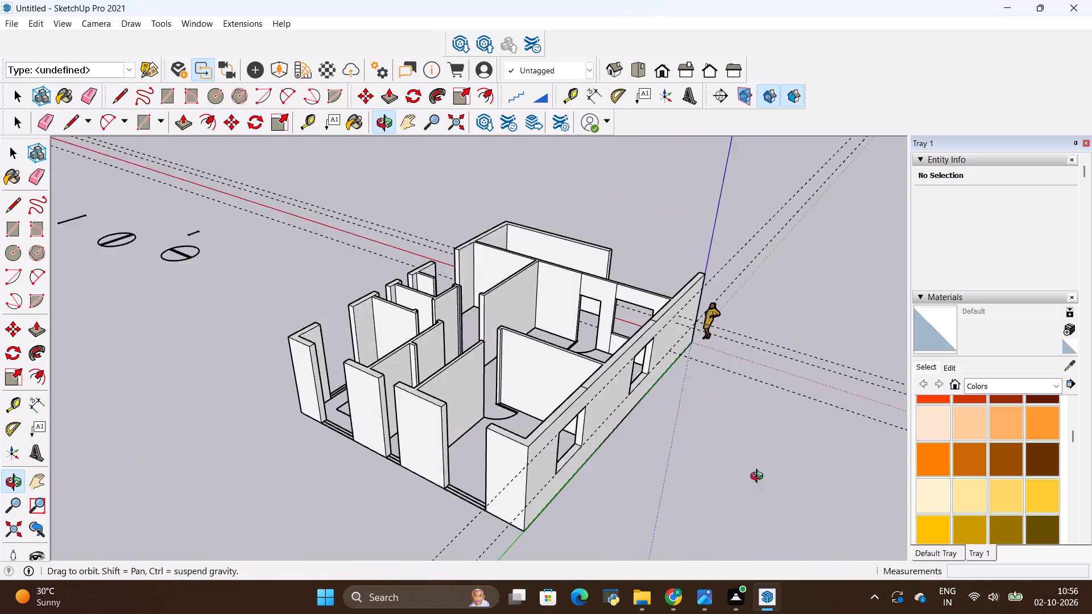
{"action": "middle_click_drag", "start_coordinate": [759, 478], "coordinate": [765, 469]}
{"action": "middle_click_drag", "start_coordinate": [377, 480], "coordinate": [458, 507]}
{"action": "scroll", "coordinate": [424, 436], "scroll_direction": "up", "scroll_amount": 4}
{"action": "scroll", "coordinate": [426, 443], "scroll_direction": "down", "scroll_amount": 4}
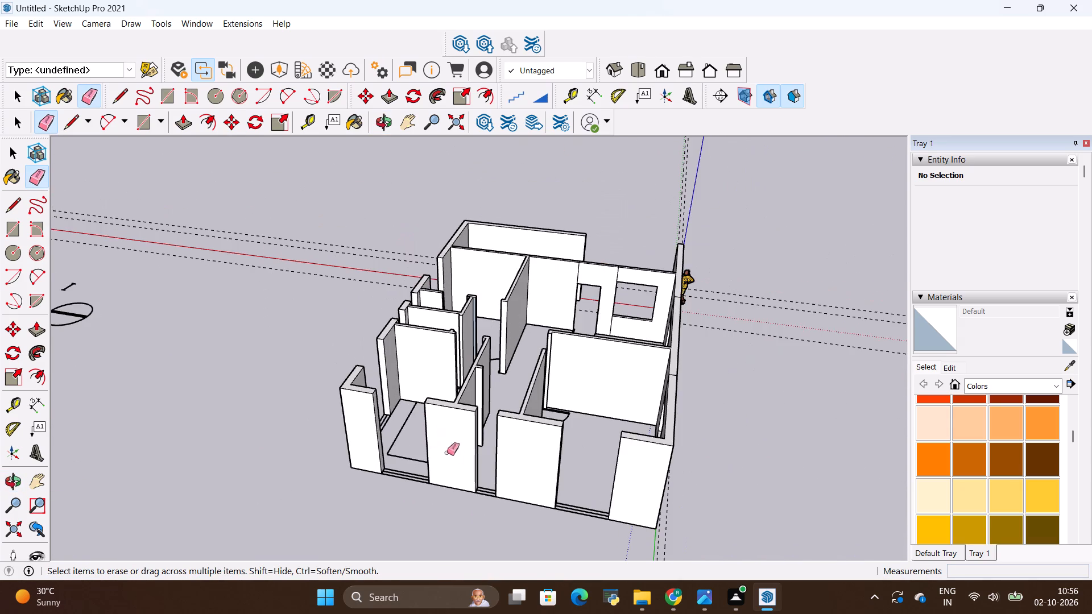
{"action": "middle_click_drag", "start_coordinate": [462, 494], "coordinate": [422, 465]}
{"action": "scroll", "coordinate": [394, 393], "scroll_direction": "up", "scroll_amount": 2}
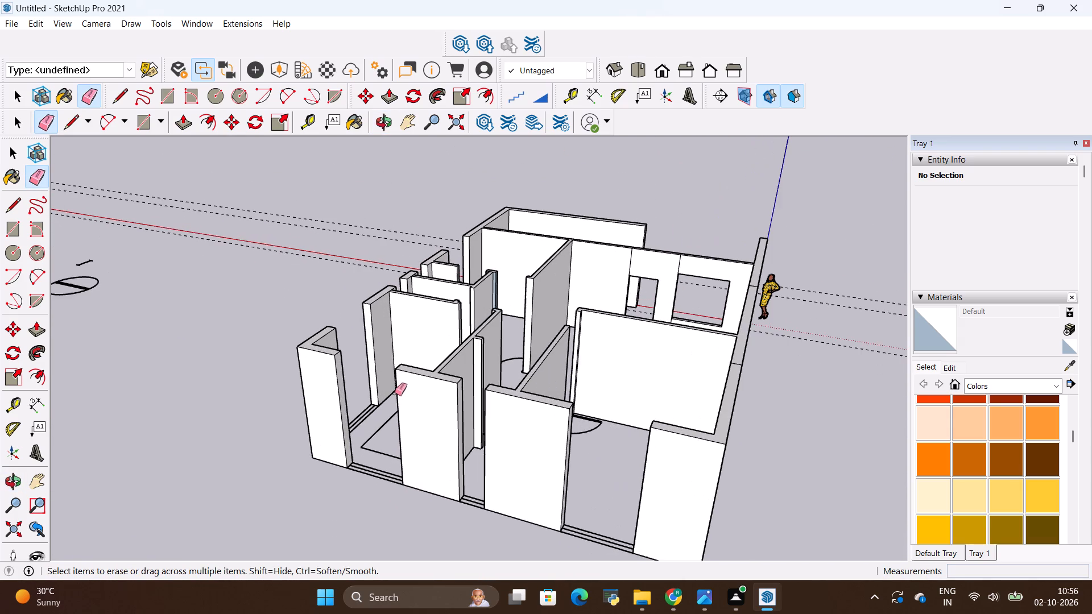
{"action": "key", "text": "t"}
{"action": "left_click", "coordinate": [417, 379]}
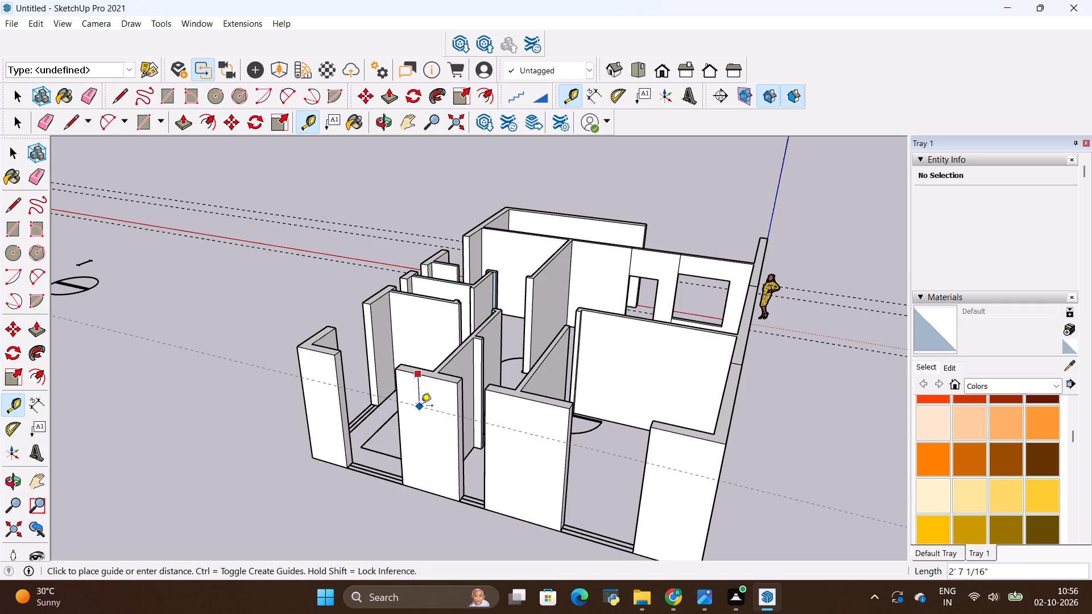
{"action": "key", "text": "BackSpace"}
{"action": "key", "text": "BackSpace"}
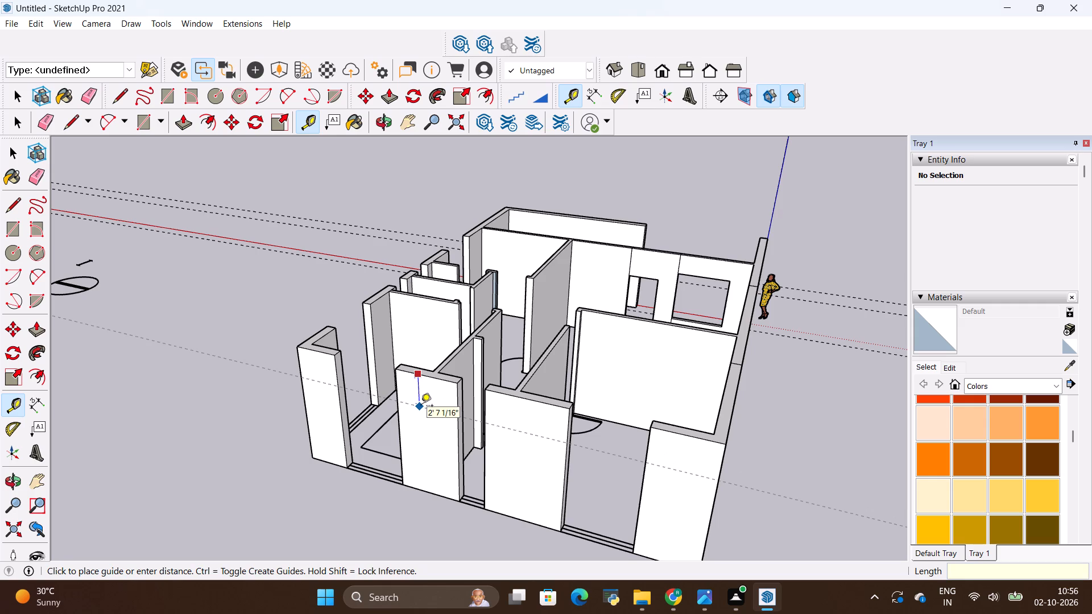
{"action": "type", "text": "2'"}
{"action": "key", "text": "Return"}
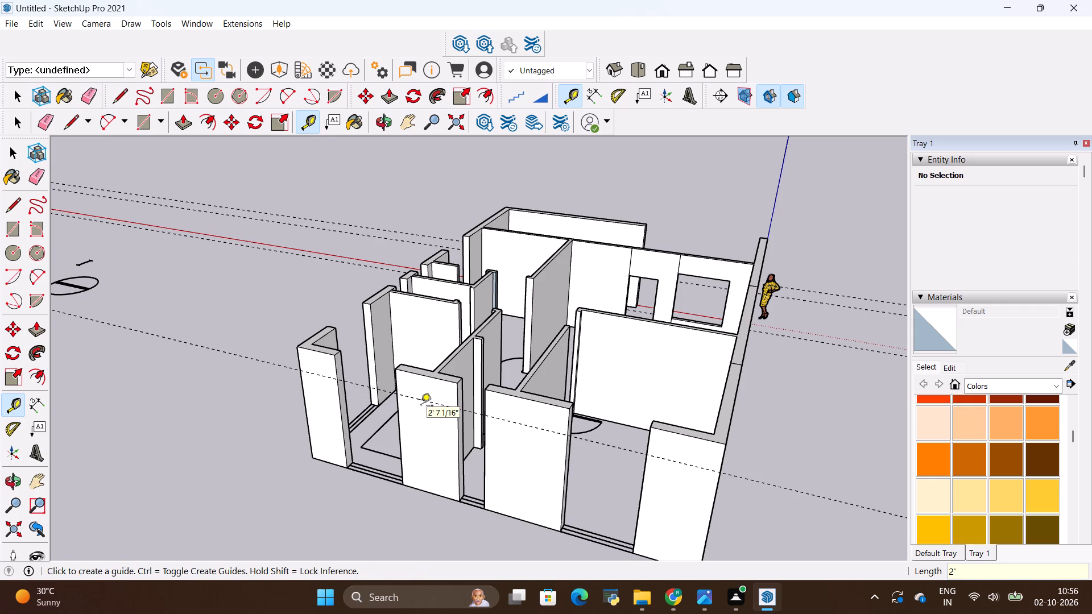
Place horizontal guides 5' and 2' below the window-head guide to mark the large and small window sills.
{"action": "left_click", "coordinate": [427, 399]}
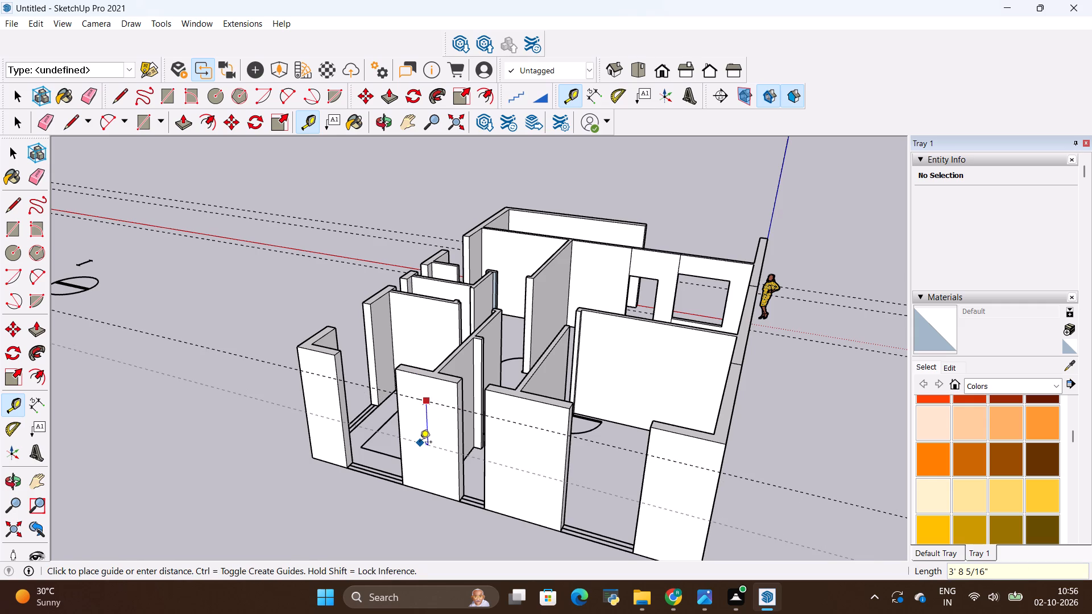
{"action": "key", "text": "BackSpace"}
{"action": "type", "text": "5'"}
{"action": "key", "text": "Return"}
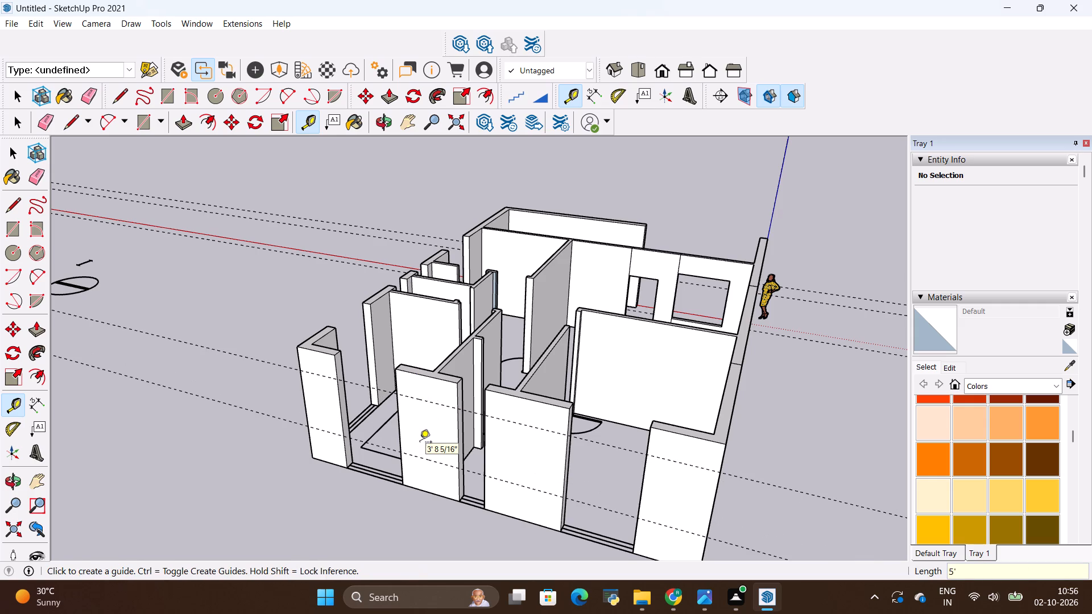
{"action": "scroll", "coordinate": [476, 399], "scroll_direction": "up", "scroll_amount": 2}
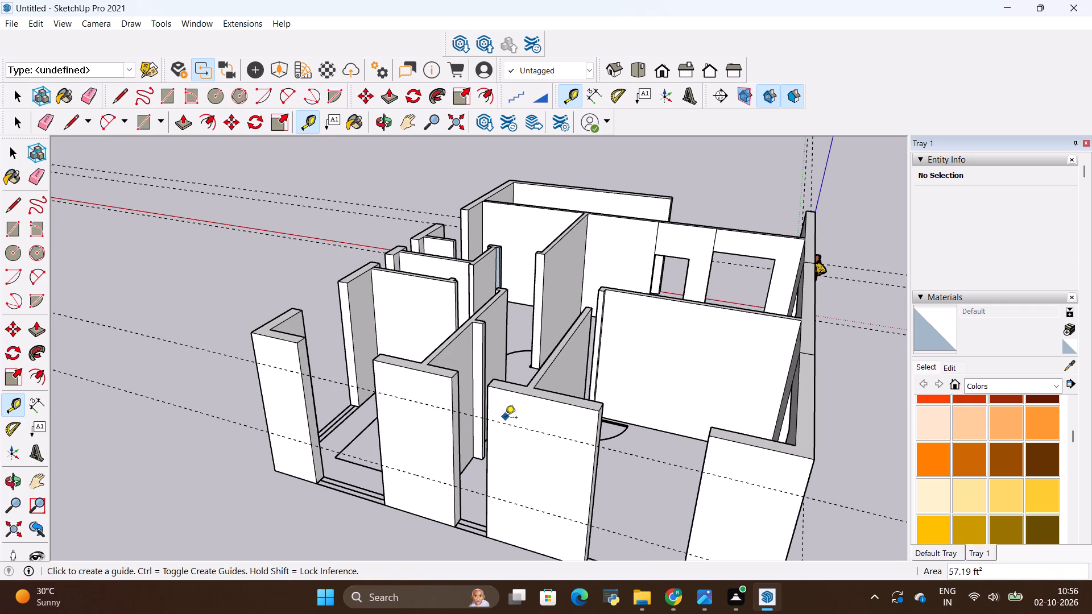
{"action": "left_click", "coordinate": [506, 421]}
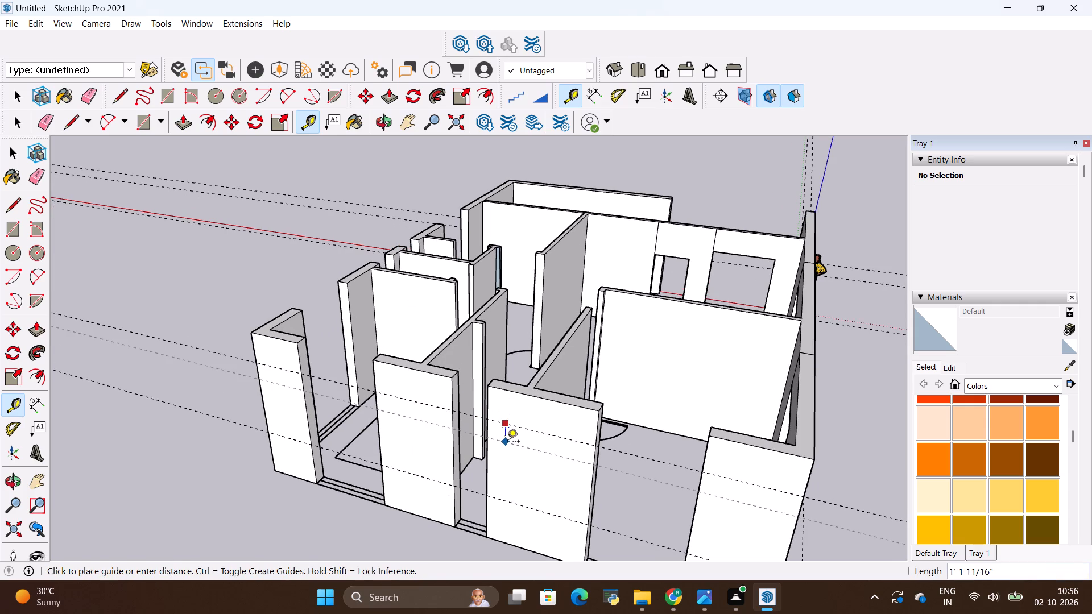
{"action": "key", "text": "BackSpace"}
{"action": "type", "text": "2'"}
{"action": "key", "text": "Return"}
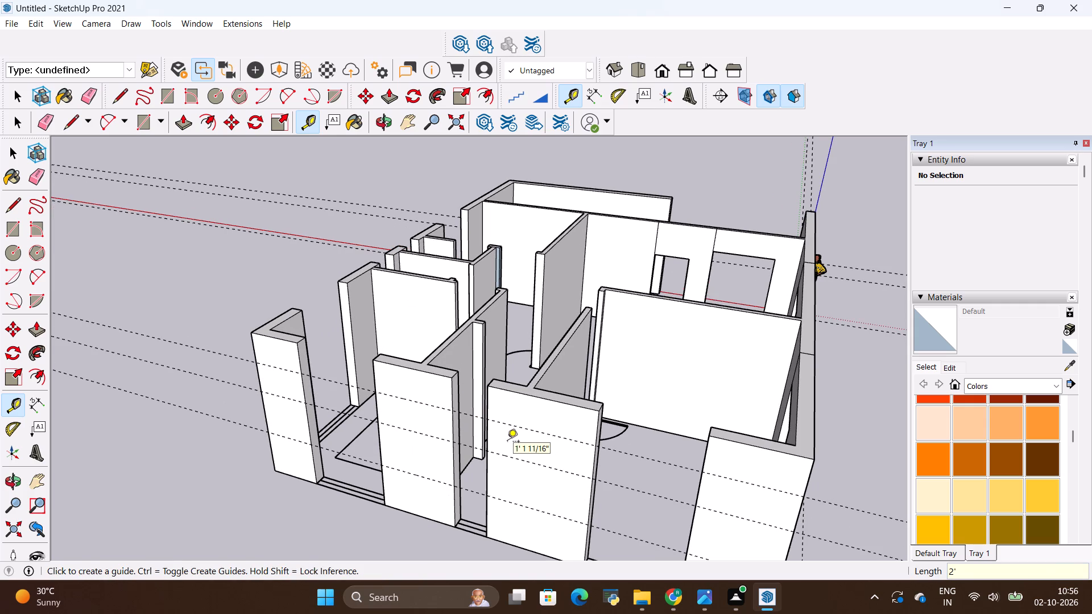
{"action": "key", "text": "Escape"}
Draw 9" lines at the window head and 5' sill guides across the end face of the section farthest from the green-axis wall.
{"action": "scroll", "coordinate": [388, 429], "scroll_direction": "up", "scroll_amount": 2}
{"action": "scroll", "coordinate": [311, 383], "scroll_direction": "up", "scroll_amount": 1}
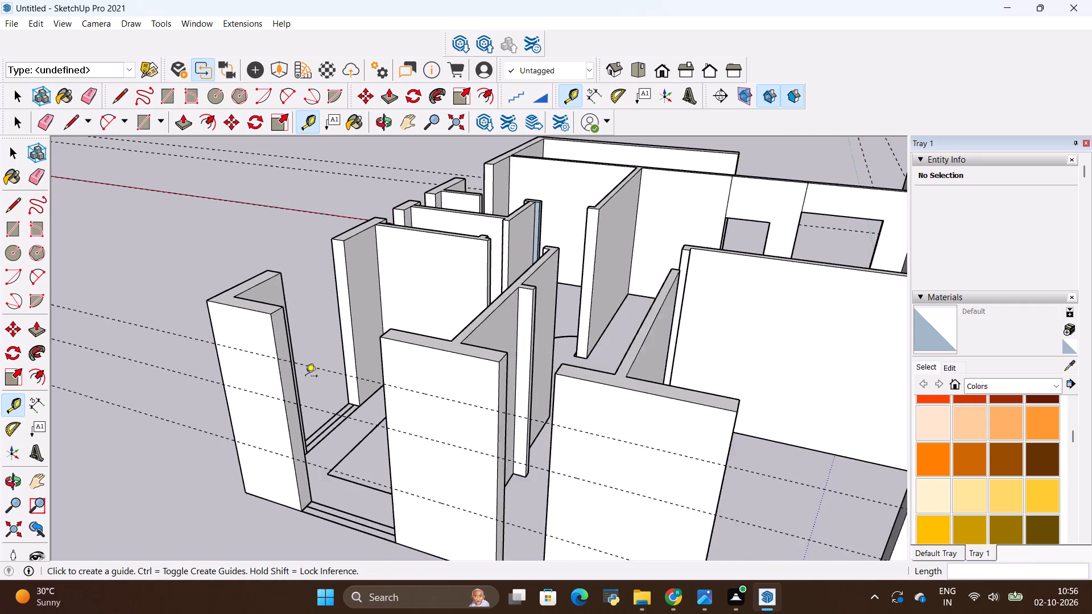
{"action": "scroll", "coordinate": [305, 377], "scroll_direction": "up", "scroll_amount": 1}
{"action": "key", "text": "l"}
{"action": "scroll", "coordinate": [251, 368], "scroll_direction": "up", "scroll_amount": 3}
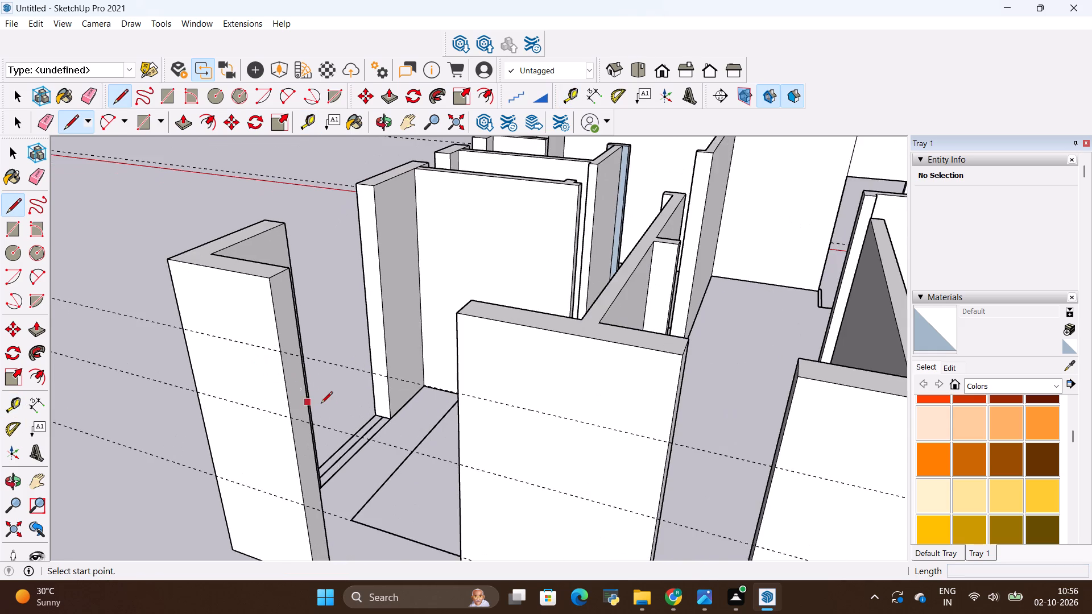
{"action": "scroll", "coordinate": [335, 401], "scroll_direction": "down", "scroll_amount": 8}
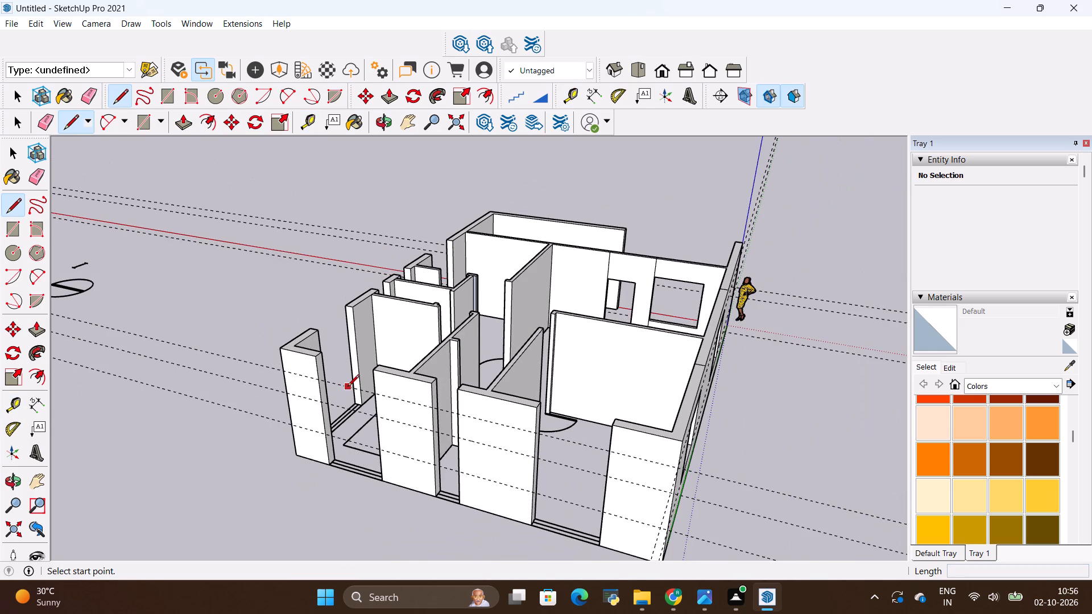
{"action": "scroll", "coordinate": [433, 445], "scroll_direction": "down", "scroll_amount": 1}
{"action": "middle_click_drag", "start_coordinate": [429, 439], "coordinate": [380, 441]}
{"action": "scroll", "coordinate": [316, 366], "scroll_direction": "up", "scroll_amount": 8}
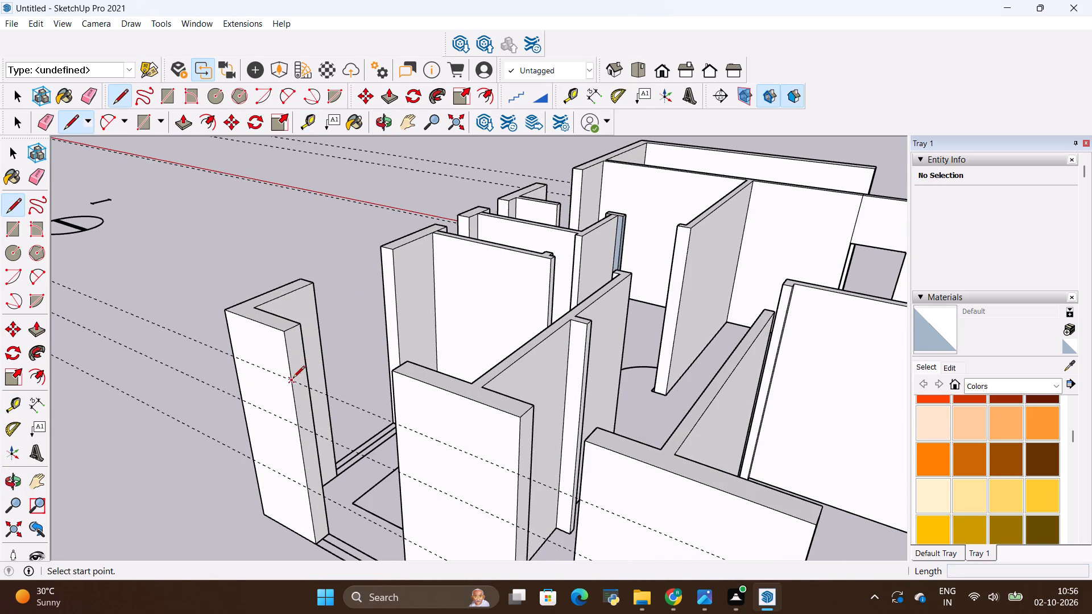
{"action": "left_click", "coordinate": [292, 379]}
{"action": "left_click", "coordinate": [305, 372]}
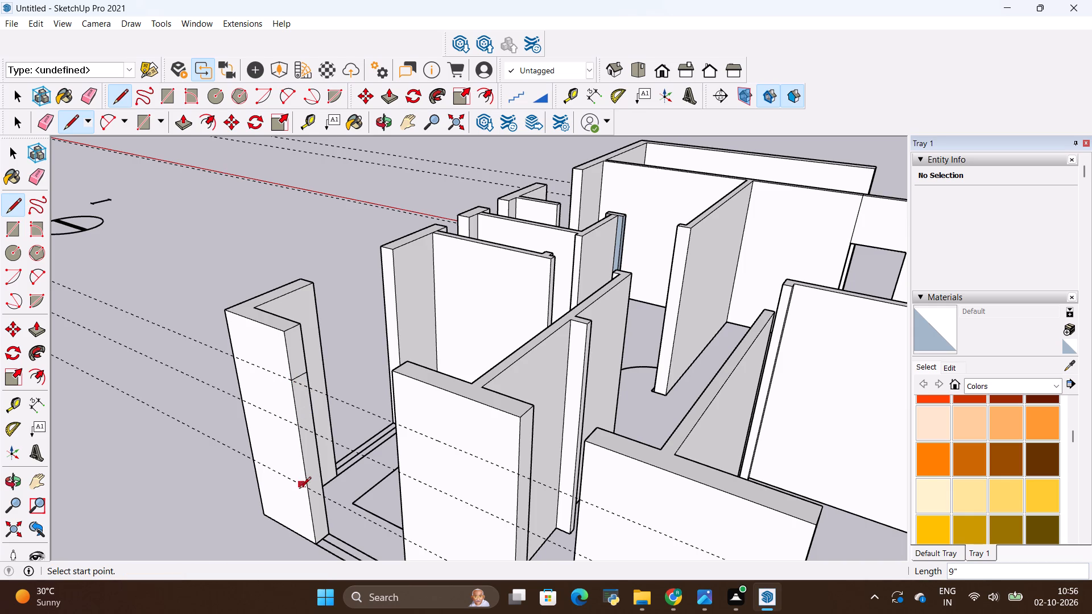
{"action": "left_click", "coordinate": [305, 489]}
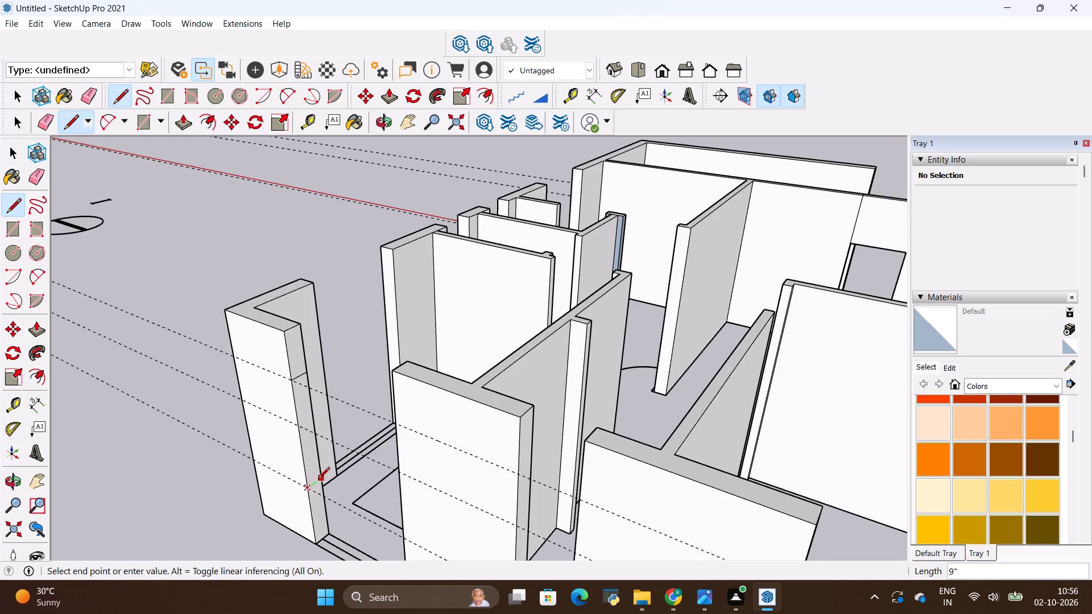
{"action": "left_click", "coordinate": [318, 480]}
Draw 9" lines across the second wall section's end face at the window head and small-window sill guides.
{"action": "scroll", "coordinate": [300, 330], "scroll_direction": "down", "scroll_amount": 3}
{"action": "scroll", "coordinate": [250, 383], "scroll_direction": "down", "scroll_amount": 4}
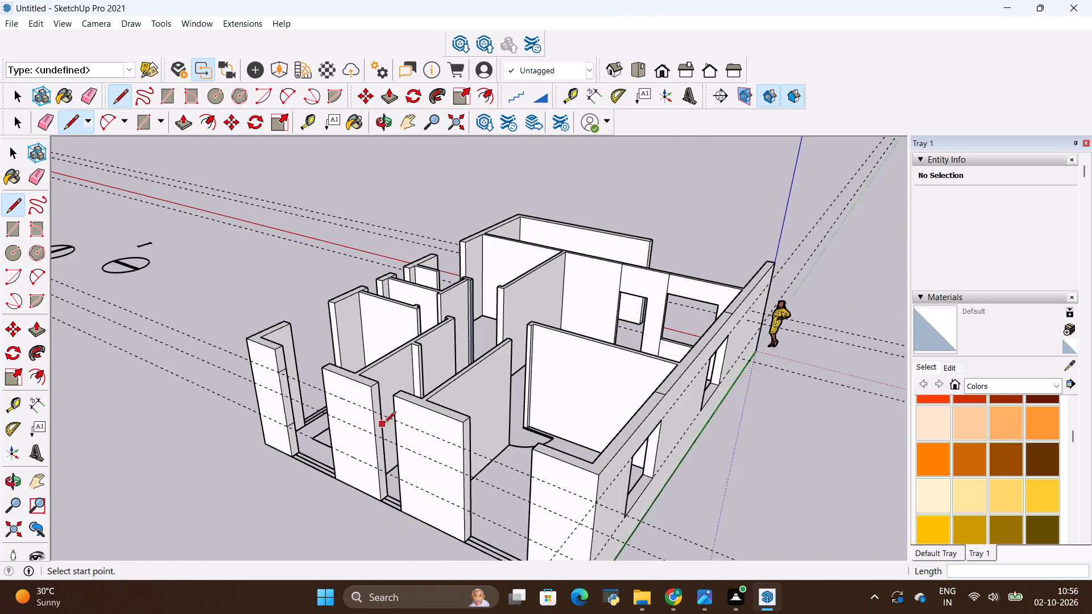
{"action": "scroll", "coordinate": [392, 415], "scroll_direction": "up", "scroll_amount": 6}
{"action": "left_click", "coordinate": [362, 411]}
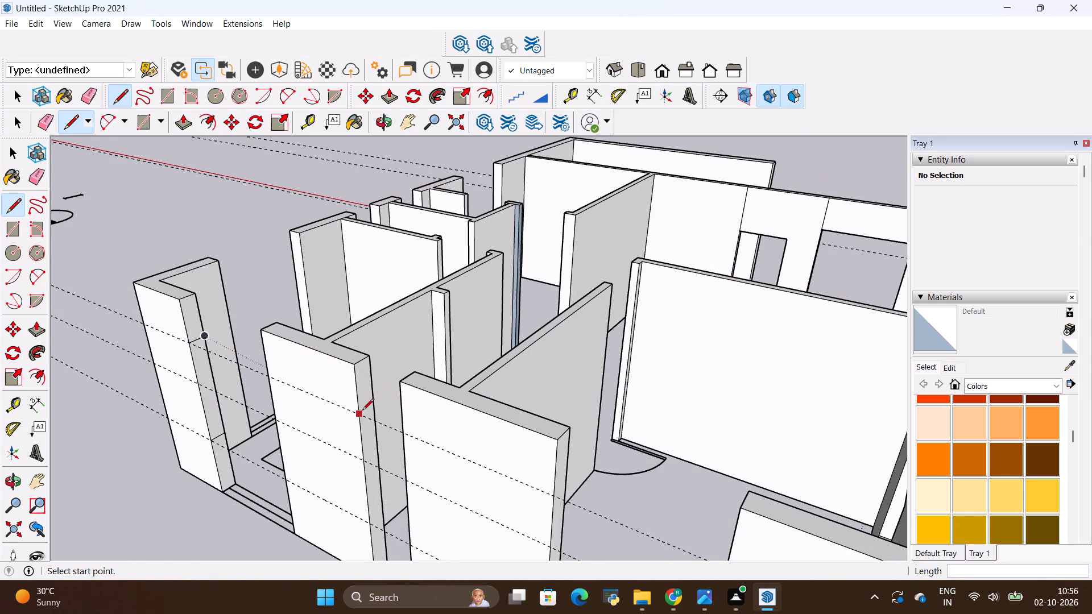
{"action": "left_click", "coordinate": [373, 406]}
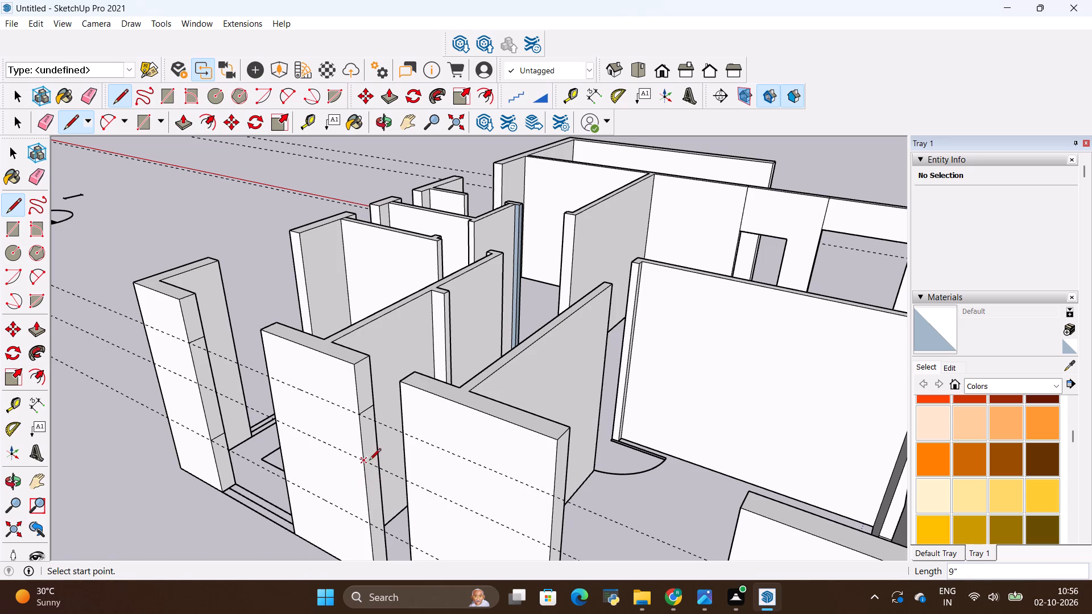
{"action": "left_click", "coordinate": [365, 460]}
{"action": "left_click", "coordinate": [377, 452]}
Draw 9" lines across the third wall section's end face at the window head and 5' sill guides.
{"action": "scroll", "coordinate": [276, 392], "scroll_direction": "down", "scroll_amount": 3}
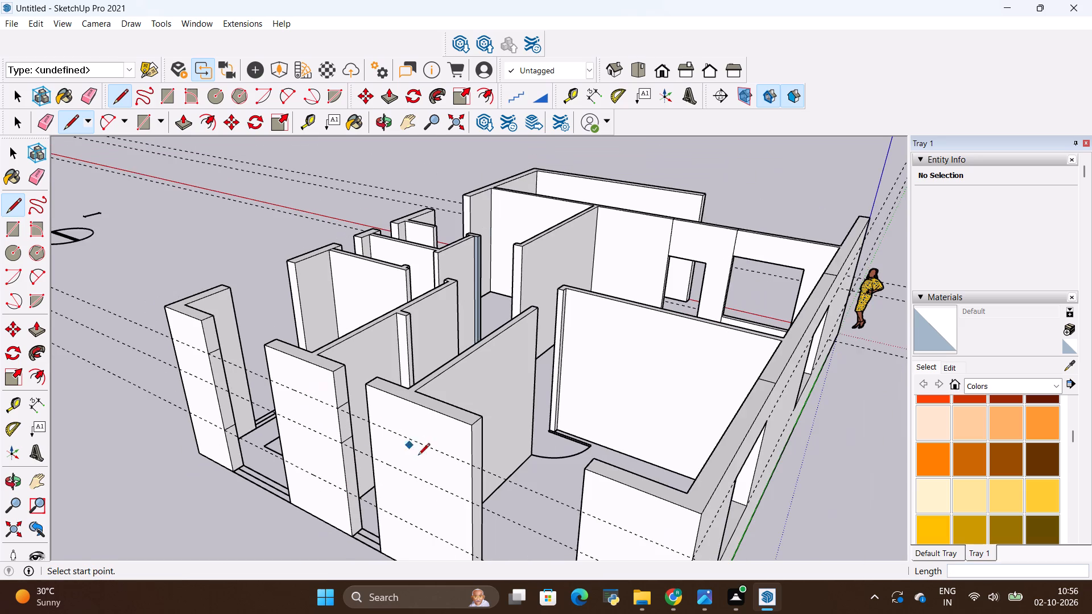
{"action": "scroll", "coordinate": [402, 418], "scroll_direction": "down", "scroll_amount": 3}
{"action": "scroll", "coordinate": [468, 452], "scroll_direction": "up", "scroll_amount": 4}
{"action": "left_click", "coordinate": [442, 454]}
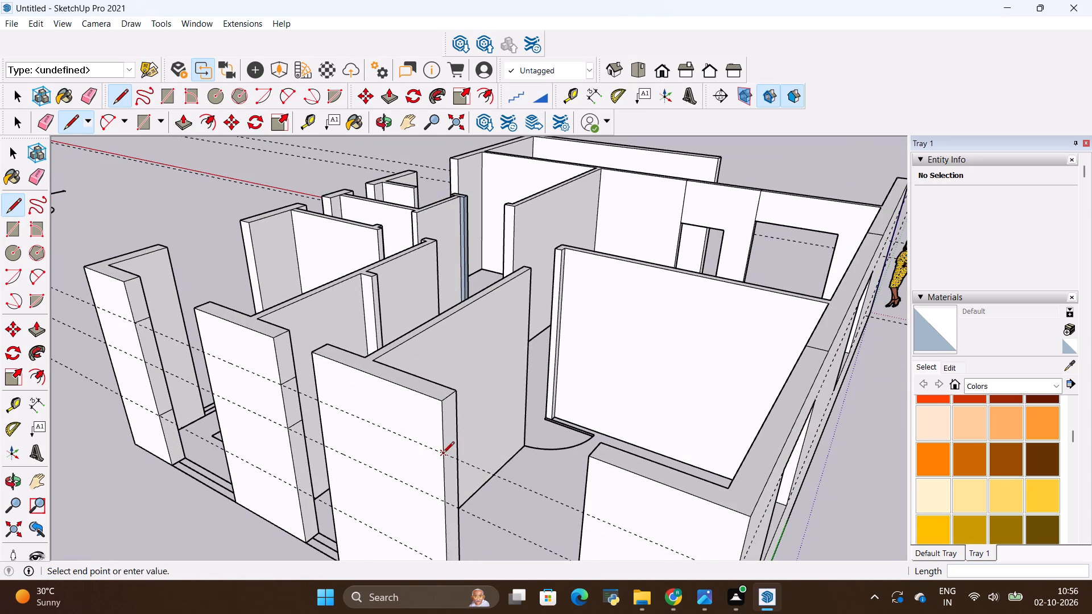
{"action": "left_click", "coordinate": [458, 446]}
{"action": "scroll", "coordinate": [401, 396], "scroll_direction": "down", "scroll_amount": 3}
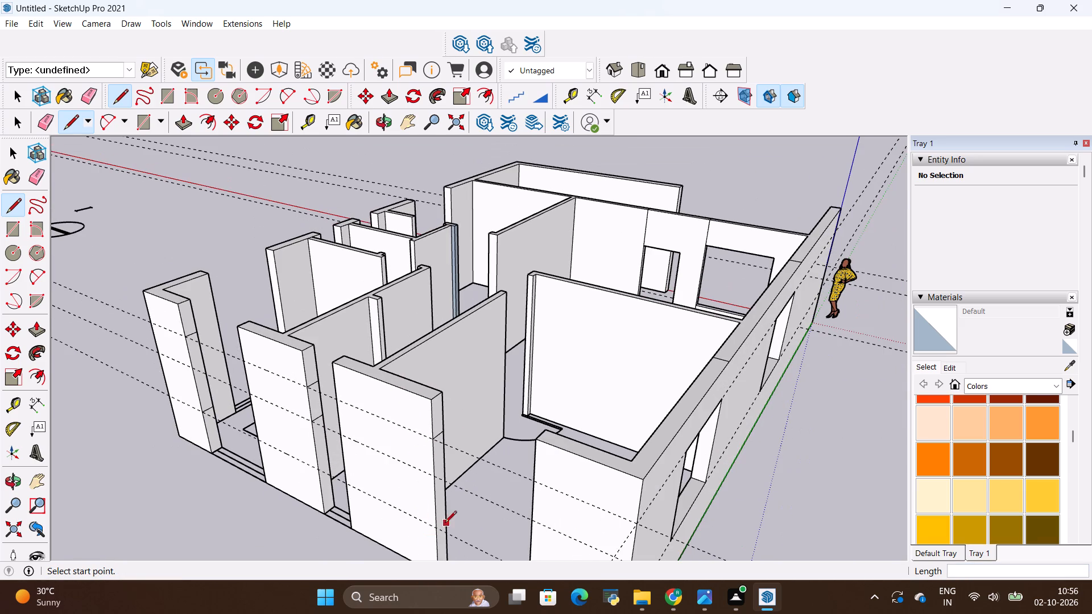
{"action": "left_click", "coordinate": [434, 529]}
{"action": "left_click", "coordinate": [446, 524]}
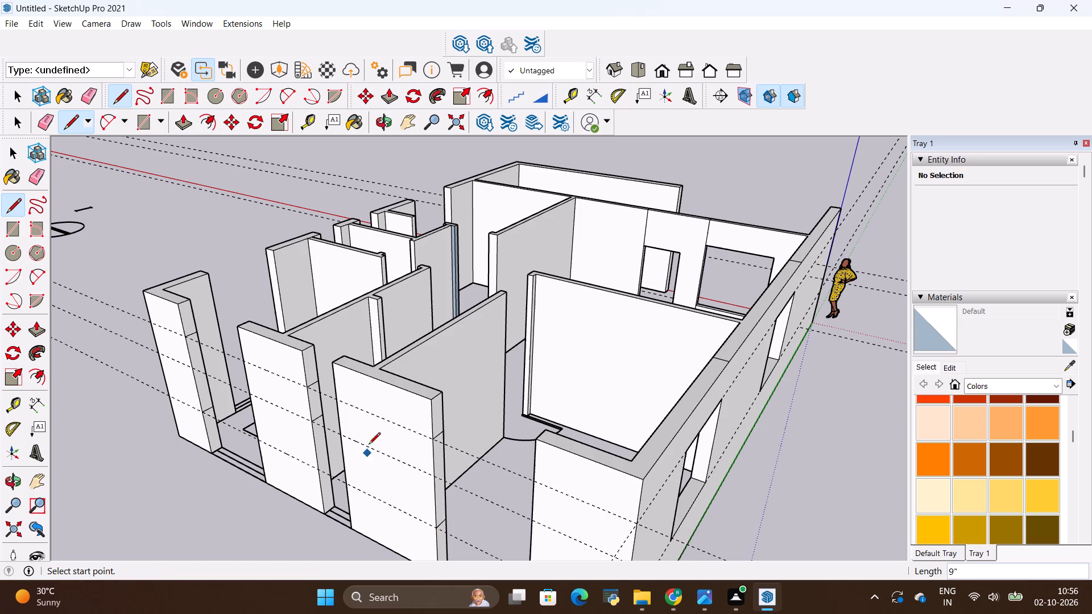
Extrude the third section's upper and lower end faces 5' across the gap nearest the green-axis wall, forming a large window opening.
{"action": "key", "text": "p"}
{"action": "left_click", "coordinate": [441, 411]}
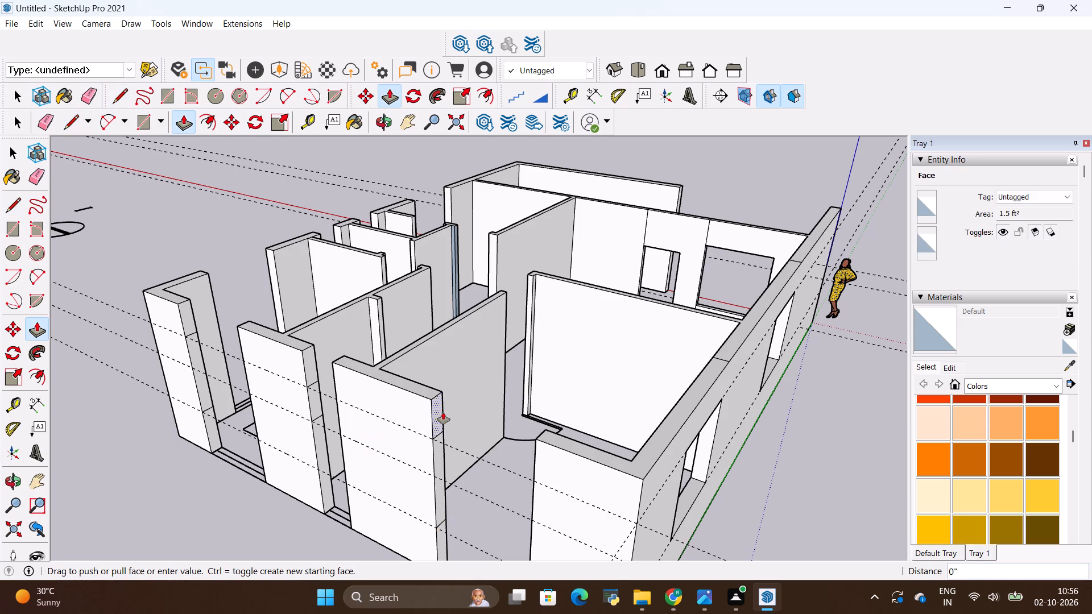
{"action": "left_click", "coordinate": [545, 435]}
{"action": "scroll", "coordinate": [523, 352], "scroll_direction": "down", "scroll_amount": 5}
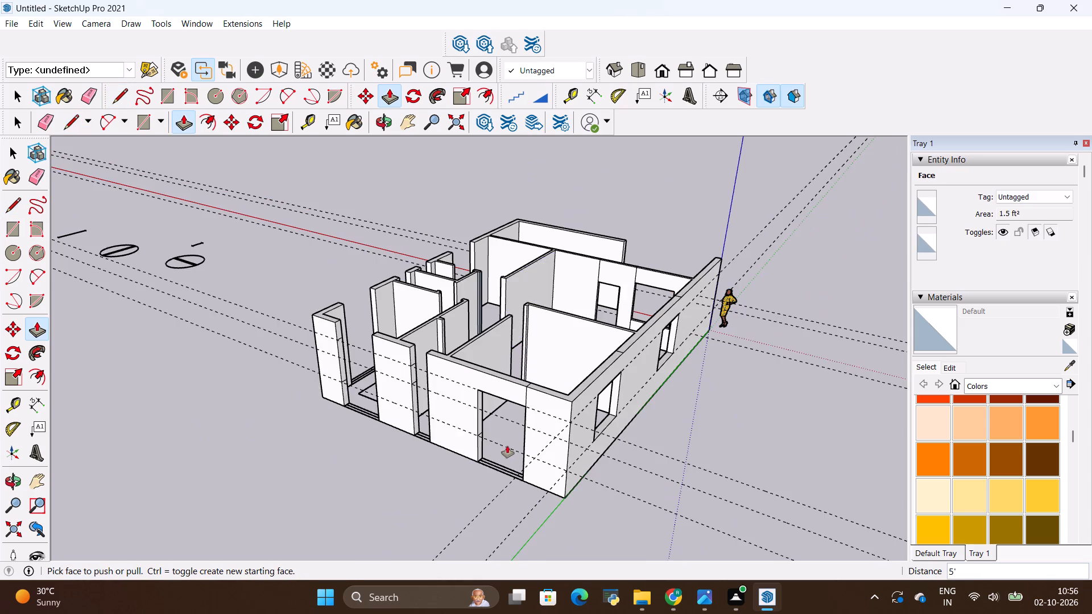
{"action": "scroll", "coordinate": [495, 446], "scroll_direction": "up", "scroll_amount": 6}
{"action": "left_click", "coordinate": [476, 442]}
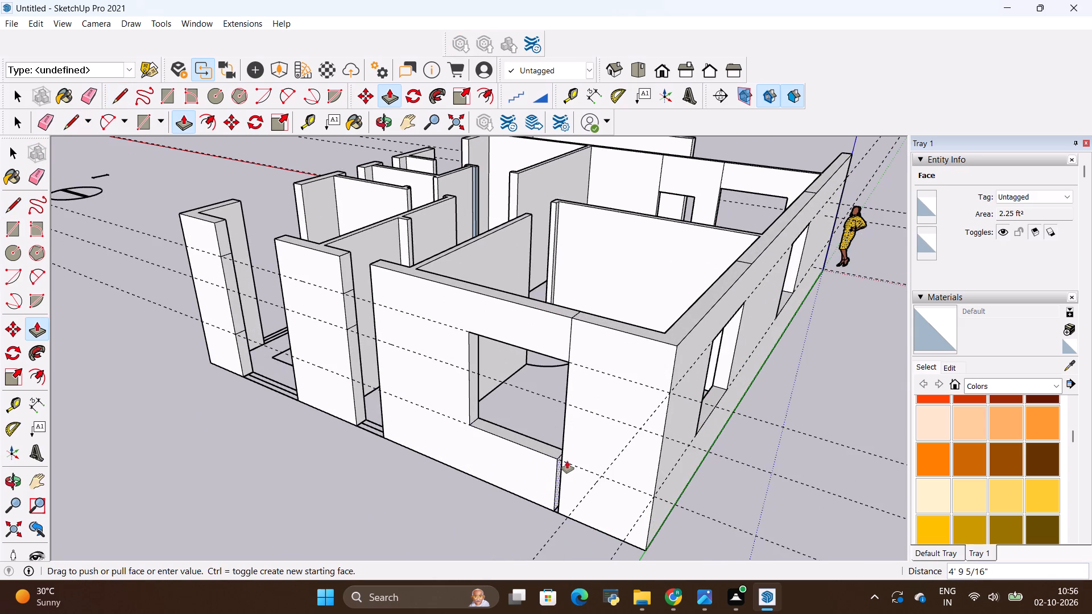
{"action": "left_click", "coordinate": [565, 453]}
{"action": "scroll", "coordinate": [596, 461], "scroll_direction": "down", "scroll_amount": 4}
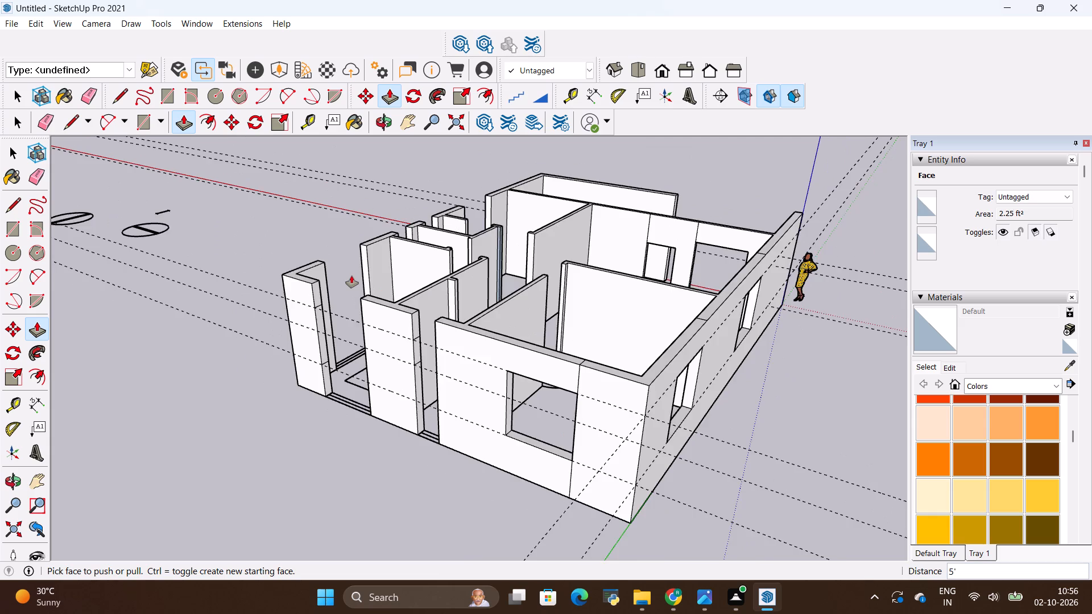
Extrude the farthest section's upper and lower end faces 5' to the second section, forming the other large window opening.
{"action": "scroll", "coordinate": [351, 276], "scroll_direction": "up", "scroll_amount": 7}
{"action": "left_click", "coordinate": [297, 294]}
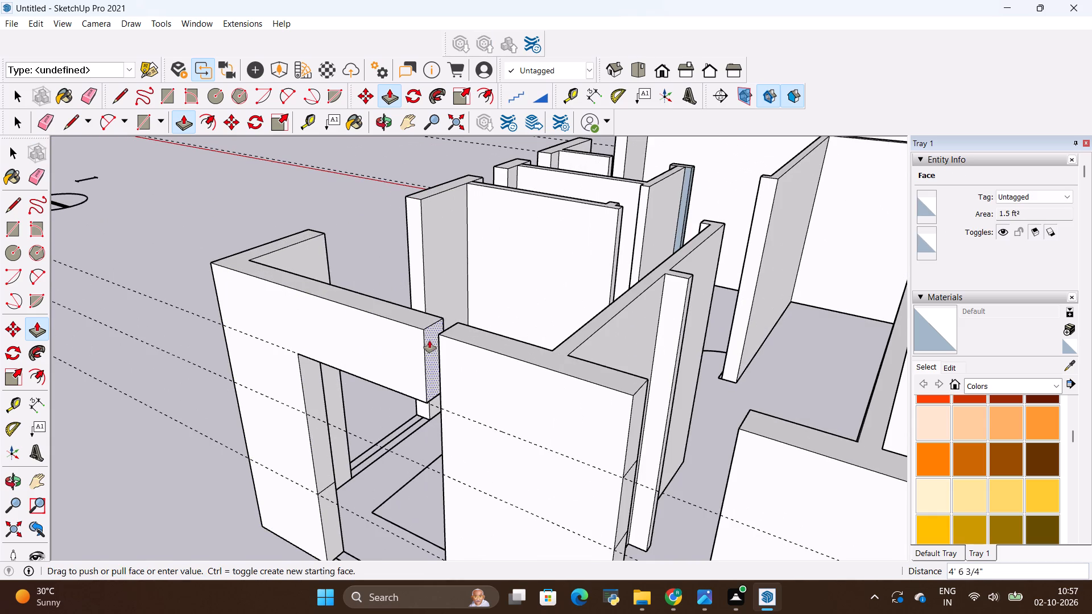
{"action": "left_click", "coordinate": [445, 331]}
{"action": "scroll", "coordinate": [444, 310], "scroll_direction": "down", "scroll_amount": 5}
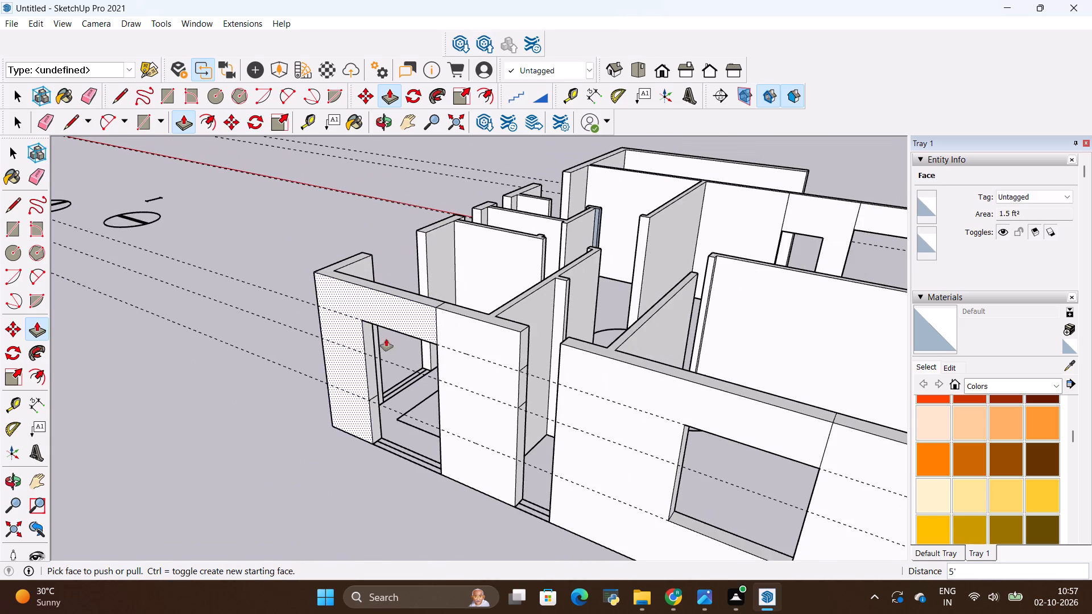
{"action": "scroll", "coordinate": [370, 418], "scroll_direction": "up", "scroll_amount": 2}
{"action": "left_click", "coordinate": [376, 414]}
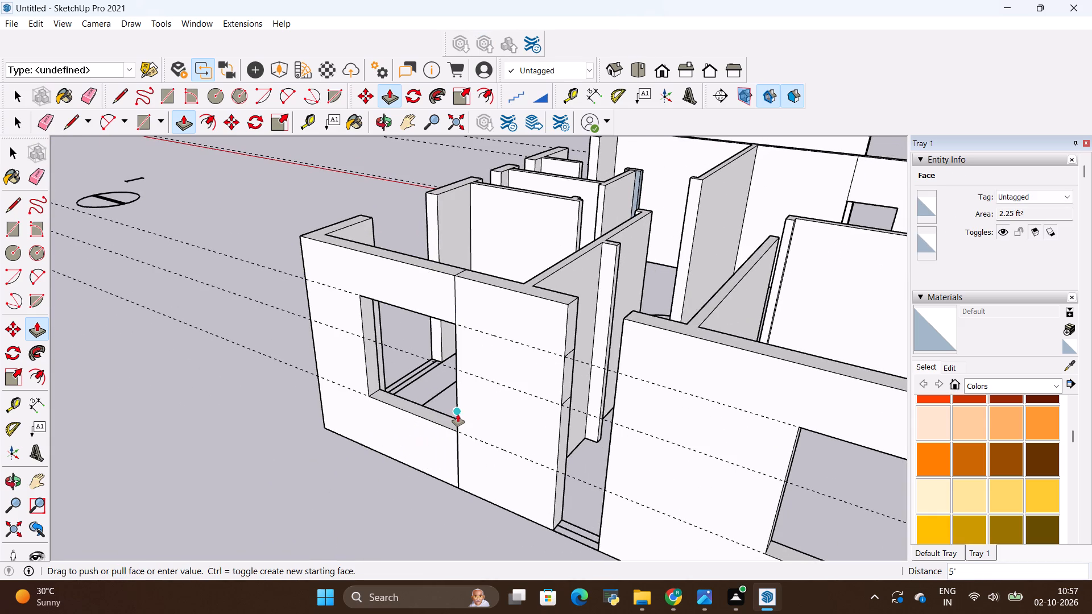
{"action": "left_click", "coordinate": [460, 416]}
{"action": "scroll", "coordinate": [362, 412], "scroll_direction": "down", "scroll_amount": 4}
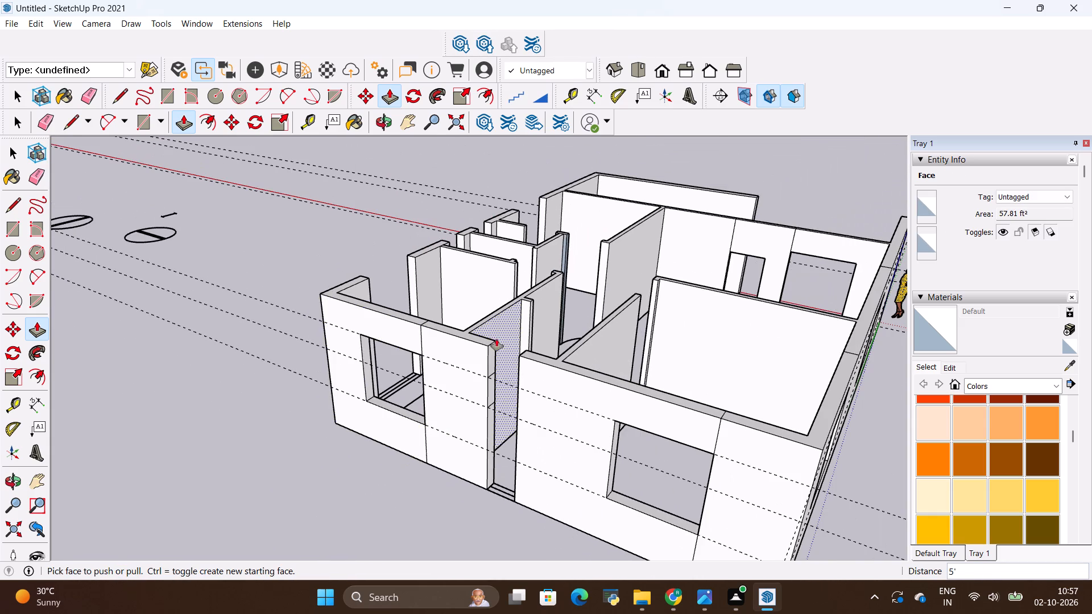
Extrude the second section's upper and lower end faces 2' across the middle gap, forming the small window opening.
{"action": "scroll", "coordinate": [493, 337], "scroll_direction": "up", "scroll_amount": 3}
{"action": "left_click", "coordinate": [493, 356]}
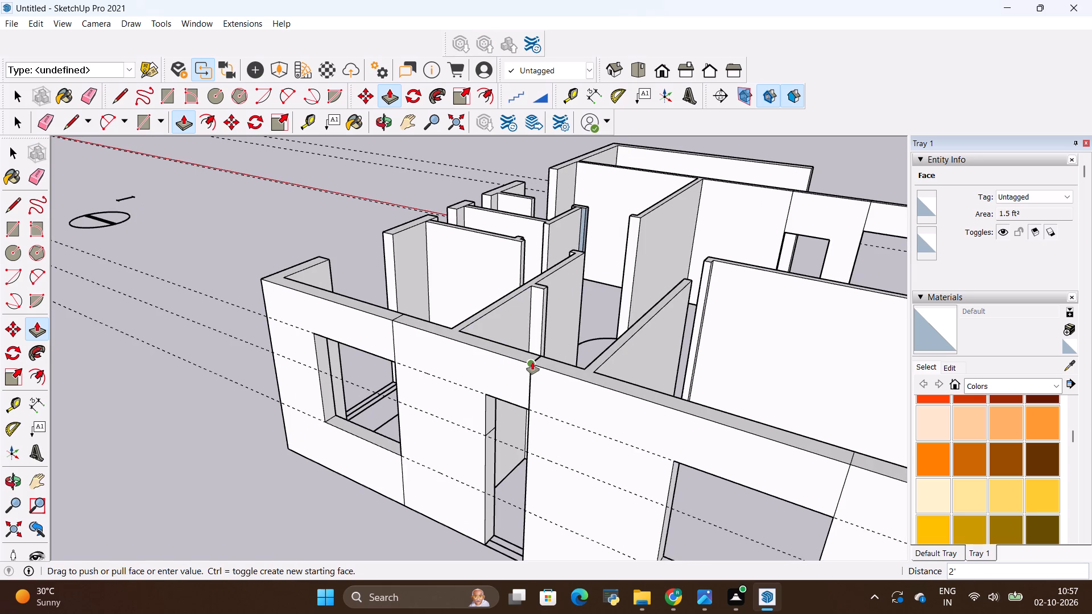
{"action": "left_click", "coordinate": [533, 363]}
{"action": "left_click", "coordinate": [491, 512]}
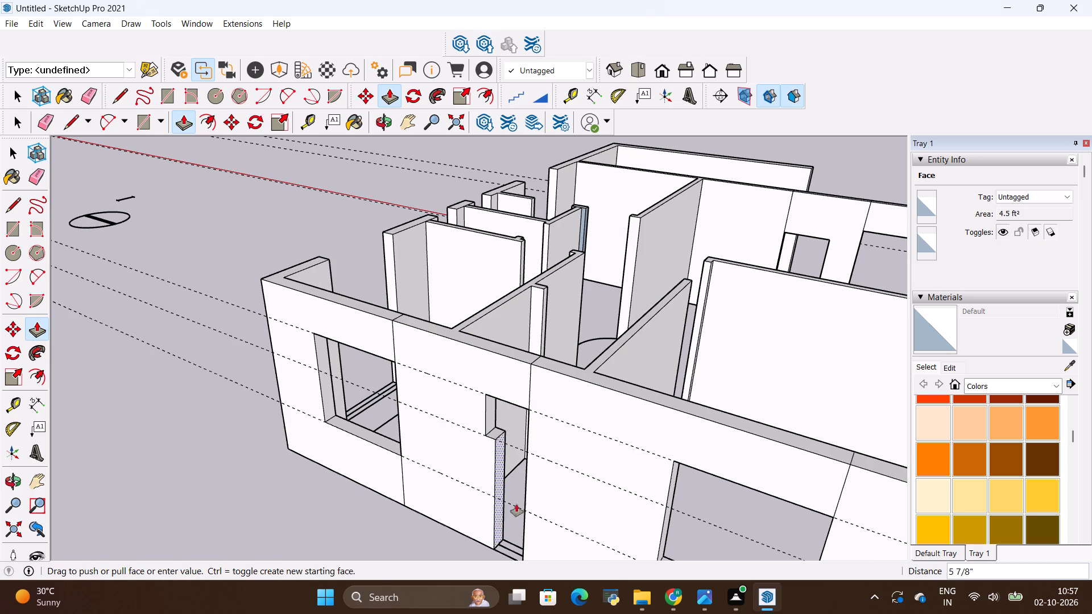
{"action": "left_click", "coordinate": [526, 507]}
{"action": "scroll", "coordinate": [345, 466], "scroll_direction": "down", "scroll_amount": 4}
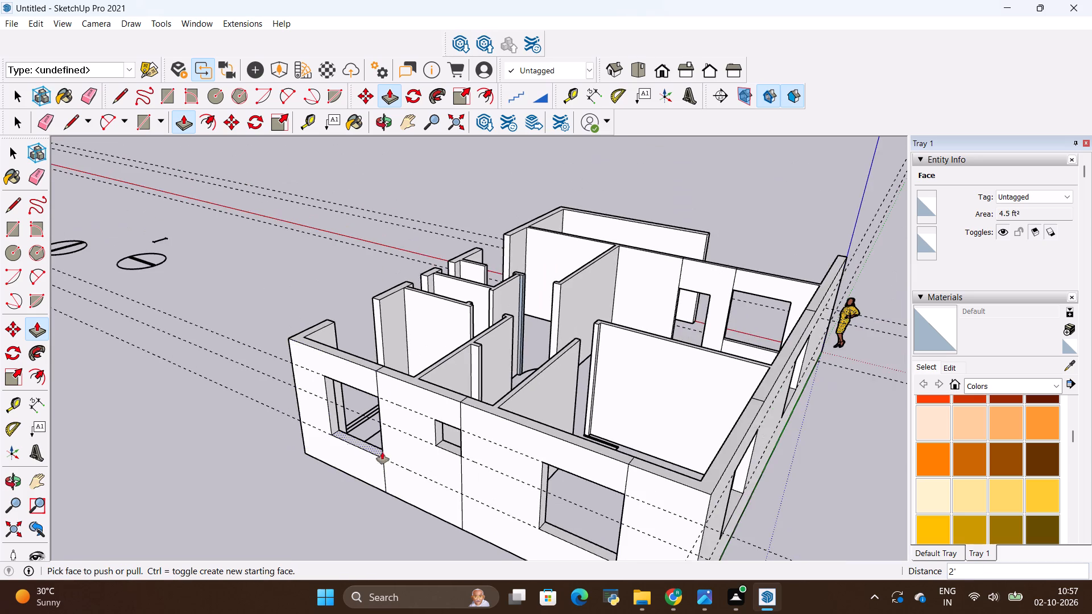
Erase the leftover vertical seam lines at the three new windows on the wall's outer face.
{"action": "middle_click_drag", "start_coordinate": [399, 477], "coordinate": [469, 477]}
{"action": "key", "text": "e"}
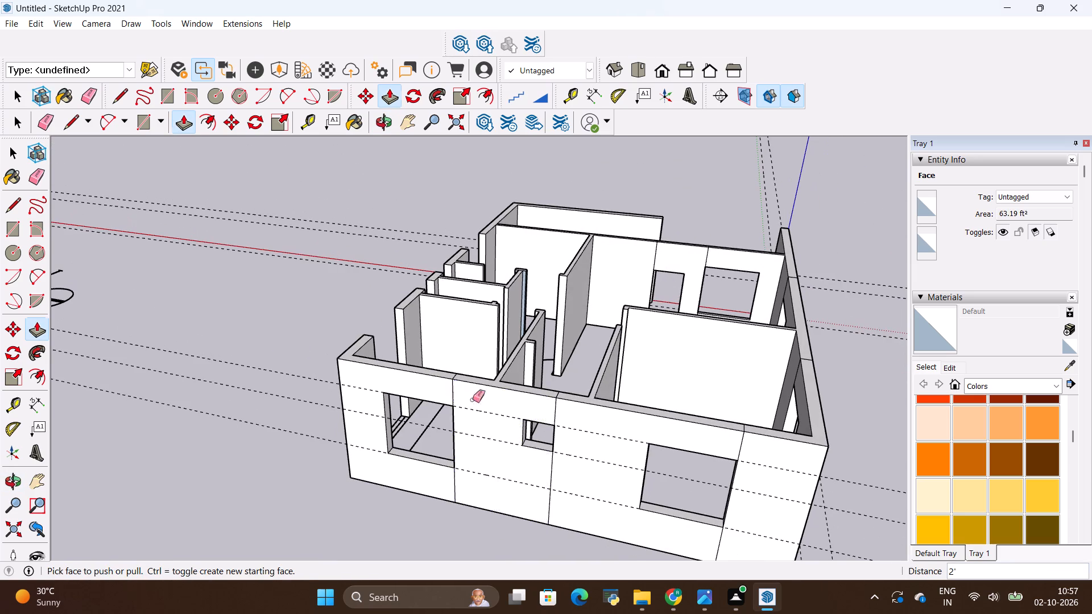
{"action": "scroll", "coordinate": [444, 392], "scroll_direction": "up", "scroll_amount": 6}
{"action": "left_click_drag", "start_coordinate": [460, 397], "coordinate": [445, 393]}
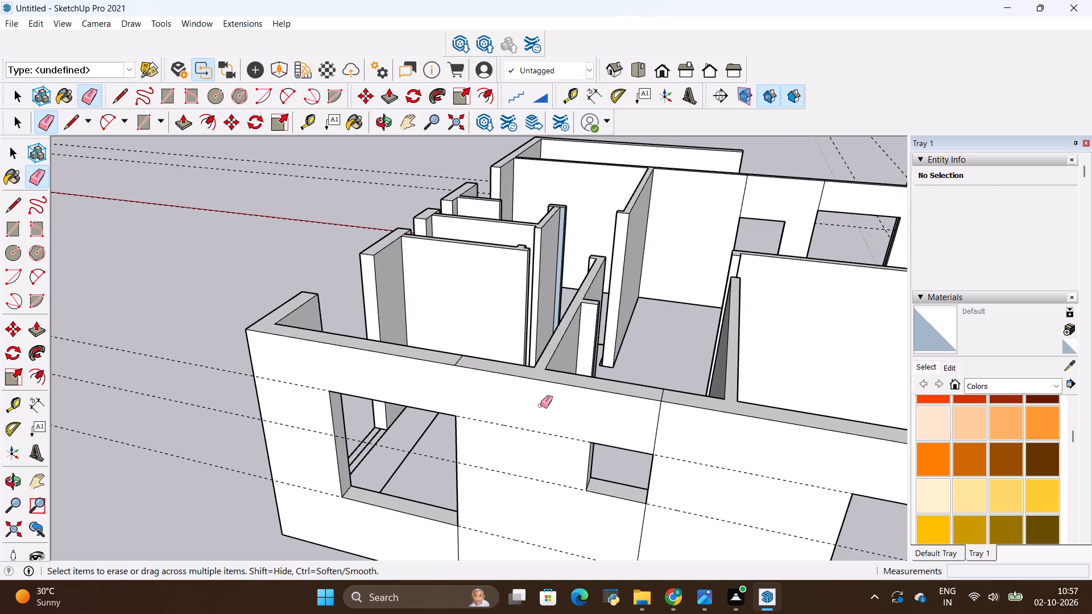
{"action": "left_click_drag", "start_coordinate": [662, 428], "coordinate": [626, 420]}
{"action": "left_click_drag", "start_coordinate": [465, 536], "coordinate": [447, 540]}
{"action": "scroll", "coordinate": [375, 426], "scroll_direction": "down", "scroll_amount": 4}
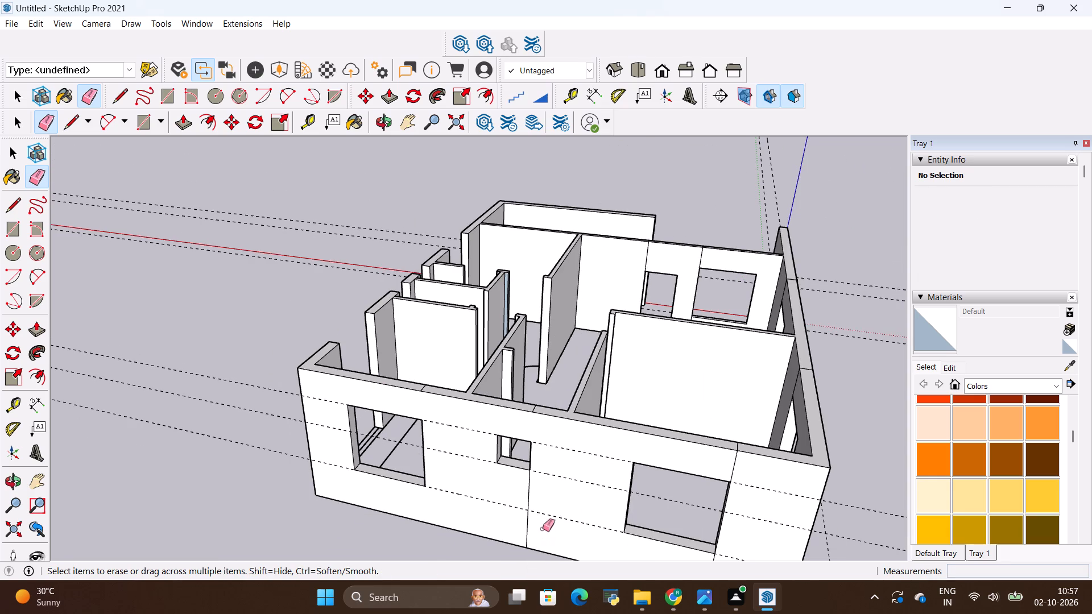
{"action": "left_click_drag", "start_coordinate": [543, 528], "coordinate": [517, 525]}
{"action": "left_click_drag", "start_coordinate": [741, 459], "coordinate": [725, 462]}
Erase the leftover seam lines across the top face of the wall holding the three new windows.
{"action": "scroll", "coordinate": [737, 452], "scroll_direction": "up", "scroll_amount": 11}
{"action": "left_click_drag", "start_coordinate": [746, 441], "coordinate": [730, 440]}
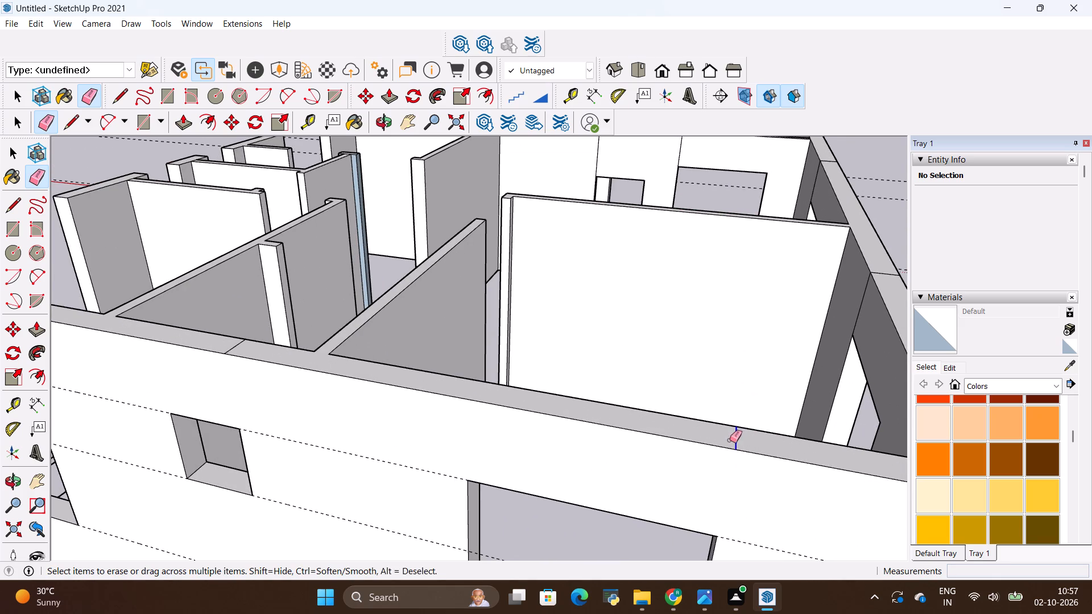
{"action": "left_click_drag", "start_coordinate": [730, 440], "coordinate": [729, 440]}
{"action": "scroll", "coordinate": [754, 454], "scroll_direction": "down", "scroll_amount": 4}
{"action": "scroll", "coordinate": [363, 361], "scroll_direction": "up", "scroll_amount": 10}
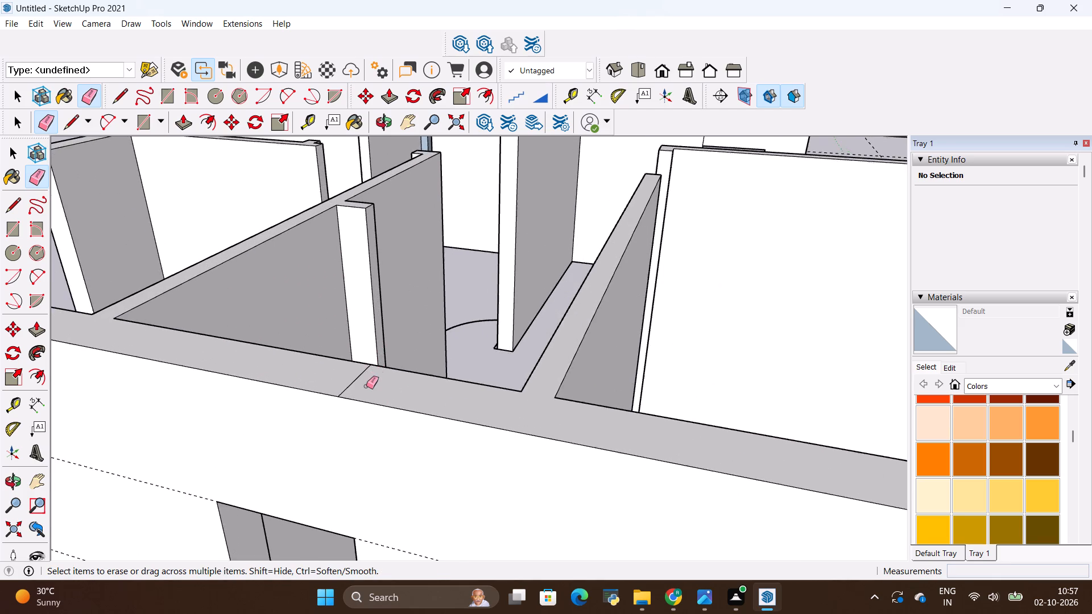
{"action": "left_click_drag", "start_coordinate": [332, 373], "coordinate": [375, 401]}
{"action": "scroll", "coordinate": [371, 380], "scroll_direction": "down", "scroll_amount": 9}
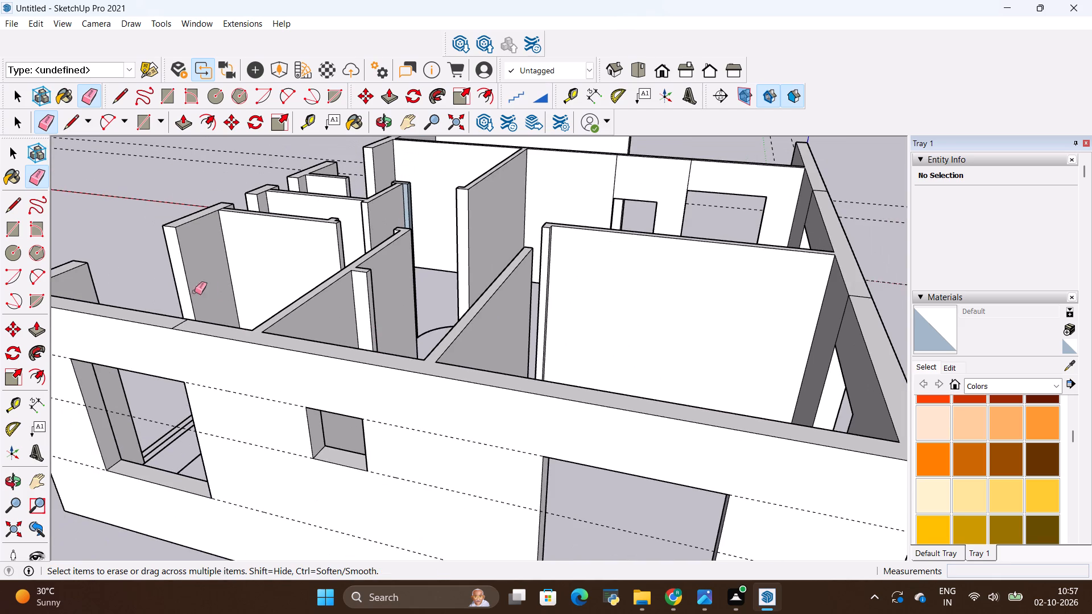
{"action": "scroll", "coordinate": [177, 310], "scroll_direction": "up", "scroll_amount": 7}
{"action": "left_click_drag", "start_coordinate": [176, 362], "coordinate": [204, 377]}
{"action": "scroll", "coordinate": [409, 430], "scroll_direction": "down", "scroll_amount": 20}
{"action": "scroll", "coordinate": [409, 430], "scroll_direction": "down", "scroll_amount": 7}
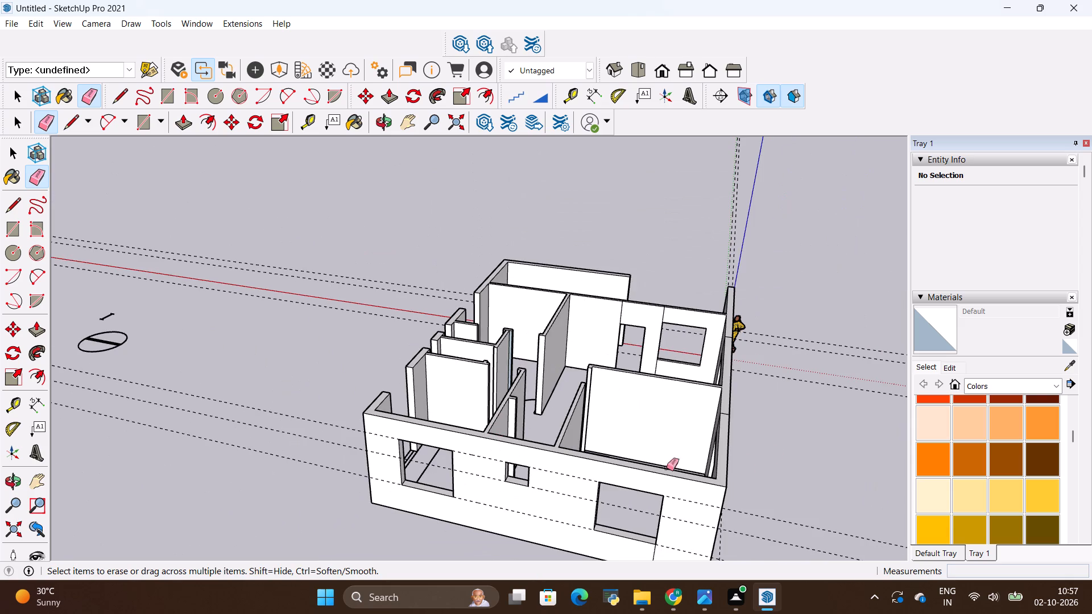
Erase the leftover seam lines across the top face of the adjoining wall along the green axis.
{"action": "scroll", "coordinate": [734, 406], "scroll_direction": "up", "scroll_amount": 12}
{"action": "left_click_drag", "start_coordinate": [719, 396], "coordinate": [717, 418]}
{"action": "scroll", "coordinate": [711, 423], "scroll_direction": "down", "scroll_amount": 3}
{"action": "scroll", "coordinate": [721, 239], "scroll_direction": "up", "scroll_amount": 3}
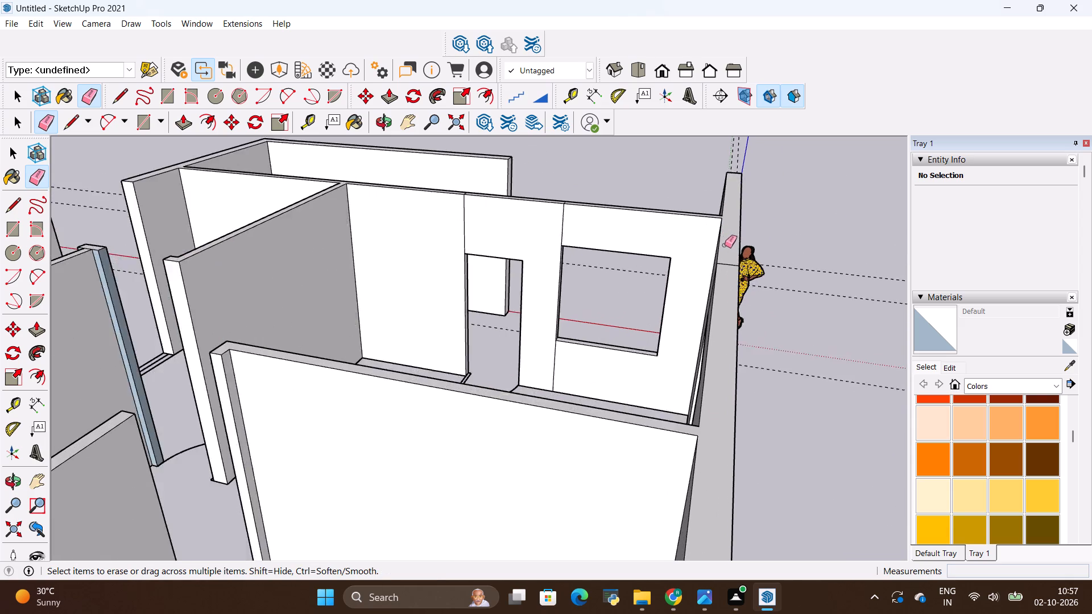
{"action": "scroll", "coordinate": [725, 245], "scroll_direction": "up", "scroll_amount": 4}
{"action": "left_click_drag", "start_coordinate": [723, 264], "coordinate": [723, 283]}
{"action": "scroll", "coordinate": [723, 283], "scroll_direction": "down", "scroll_amount": 9}
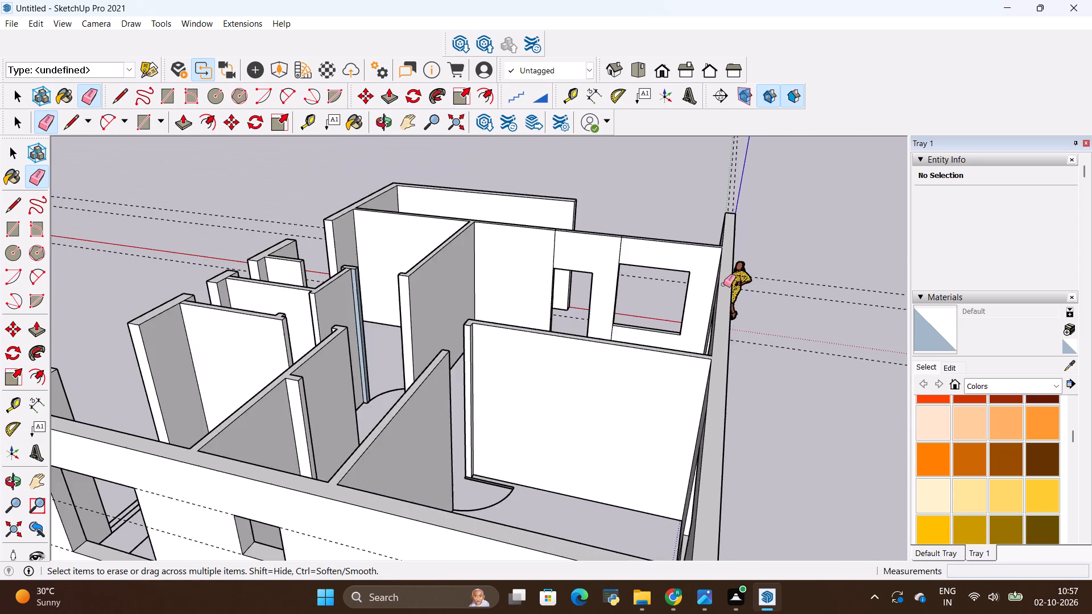
Place a horizontal guide 2' below the top edge of the outer wall with the unfilled gaps, facing along the red axis.
{"action": "scroll", "coordinate": [723, 284], "scroll_direction": "down", "scroll_amount": 6}
{"action": "scroll", "coordinate": [531, 342], "scroll_direction": "down", "scroll_amount": 4}
{"action": "middle_click_drag", "start_coordinate": [382, 467], "coordinate": [789, 549]}
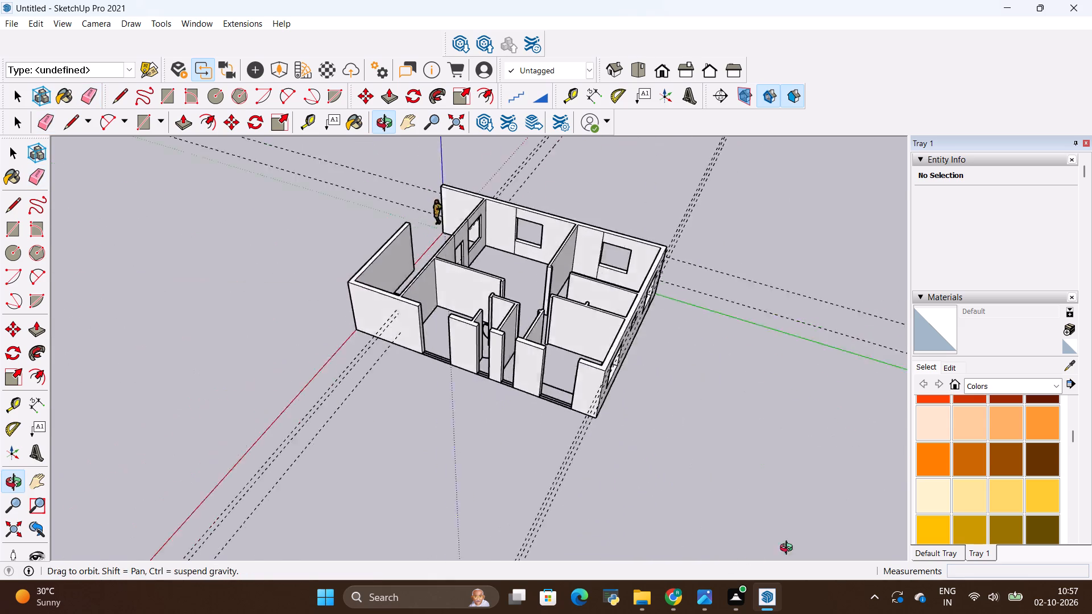
{"action": "middle_click_drag", "start_coordinate": [789, 549], "coordinate": [853, 475]}
{"action": "middle_click_drag", "start_coordinate": [803, 455], "coordinate": [715, 503]}
{"action": "scroll", "coordinate": [495, 337], "scroll_direction": "up", "scroll_amount": 5}
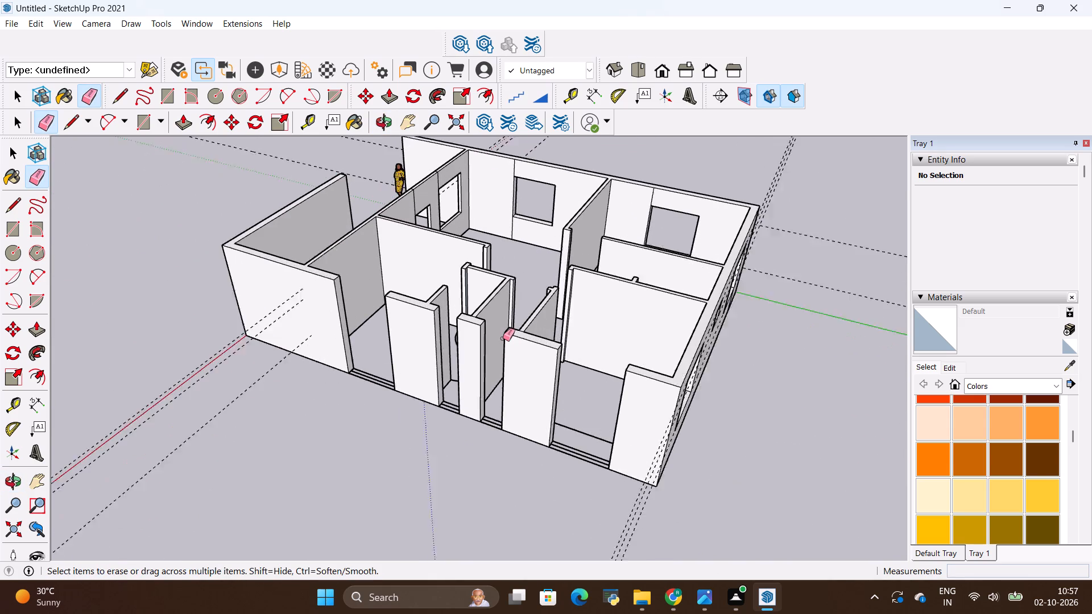
{"action": "scroll", "coordinate": [503, 338], "scroll_direction": "up", "scroll_amount": 2}
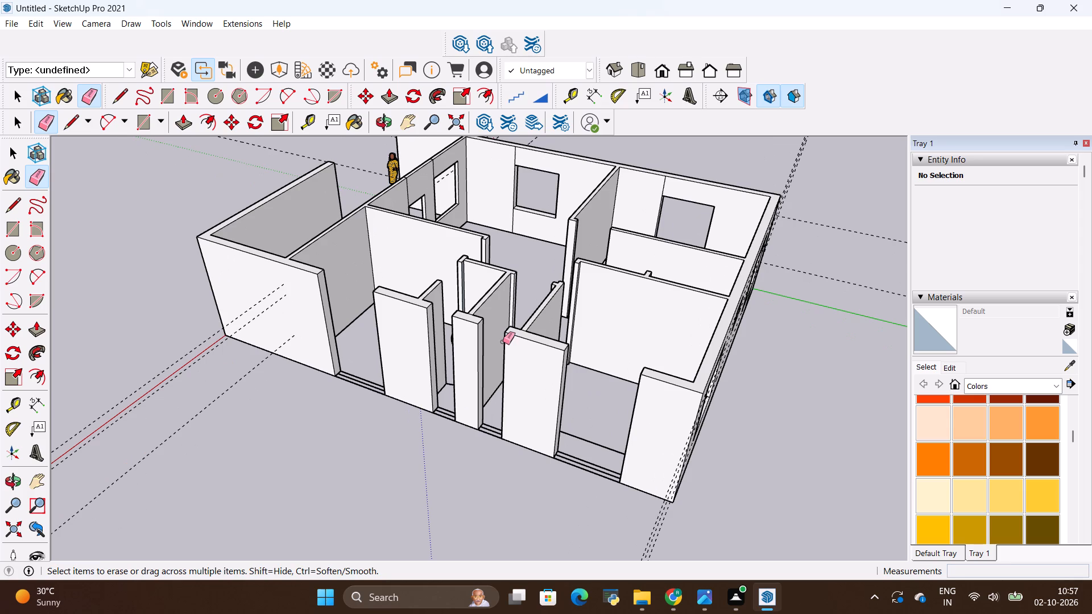
{"action": "scroll", "coordinate": [479, 344], "scroll_direction": "up", "scroll_amount": 2}
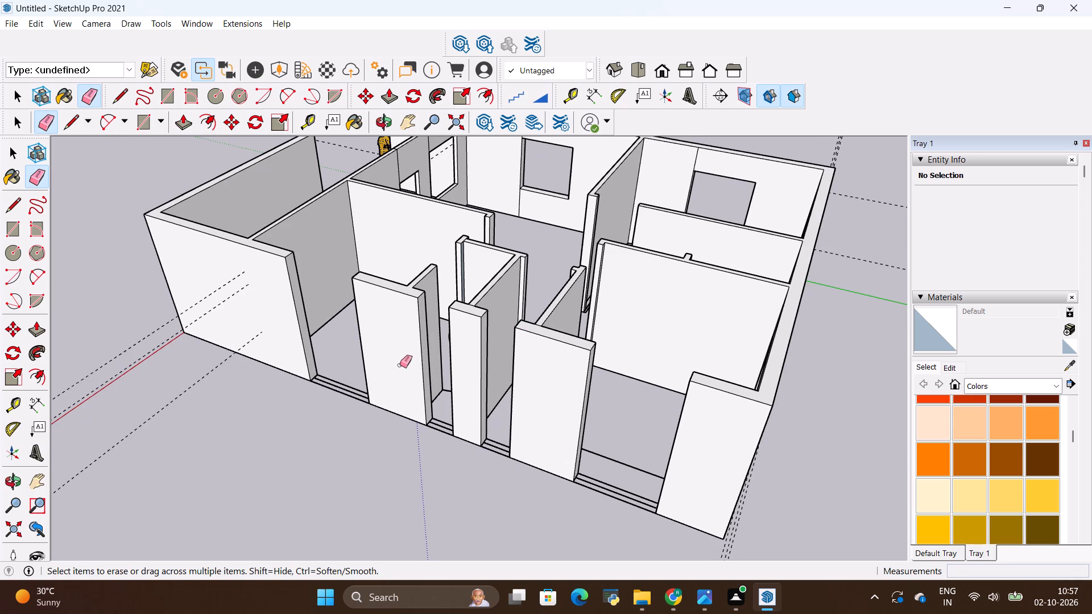
{"action": "scroll", "coordinate": [388, 348], "scroll_direction": "down", "scroll_amount": 5}
{"action": "middle_click_drag", "start_coordinate": [377, 373], "coordinate": [428, 374]}
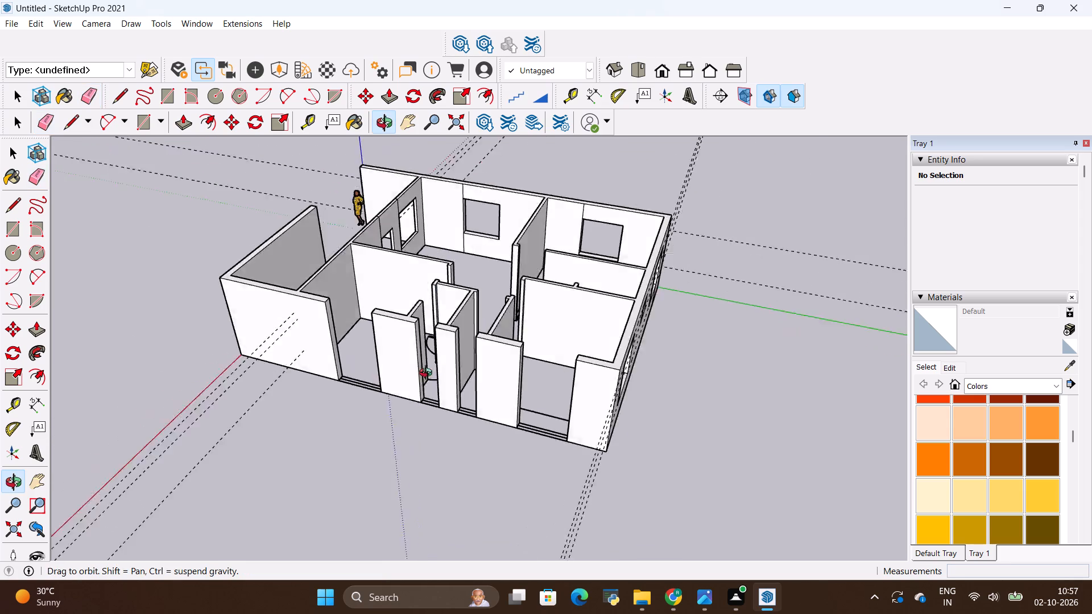
{"action": "middle_click_drag", "start_coordinate": [428, 374], "coordinate": [223, 347]}
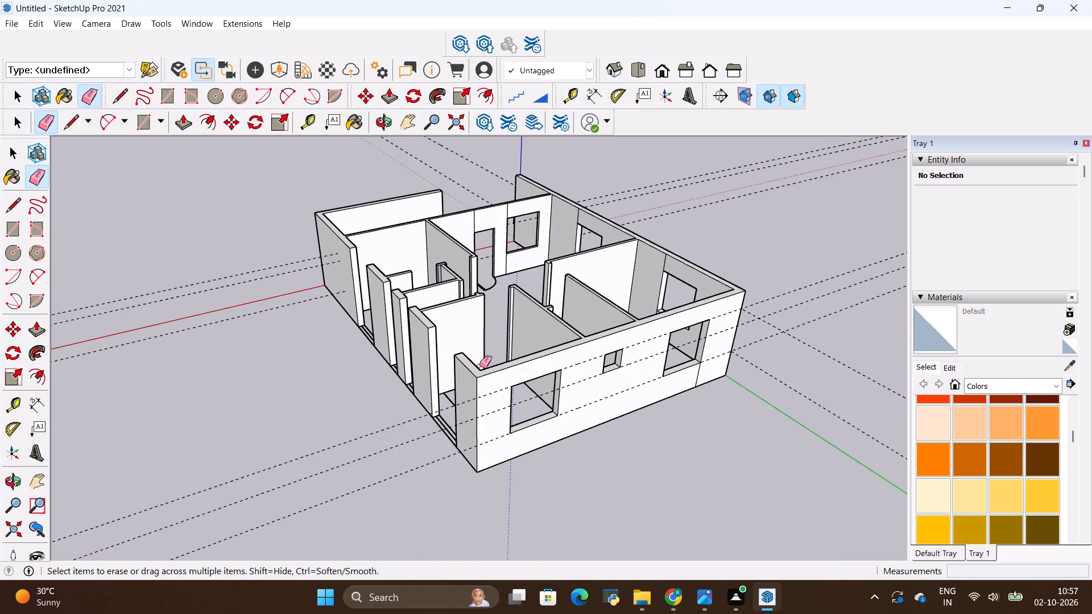
{"action": "middle_click_drag", "start_coordinate": [366, 368], "coordinate": [569, 366]}
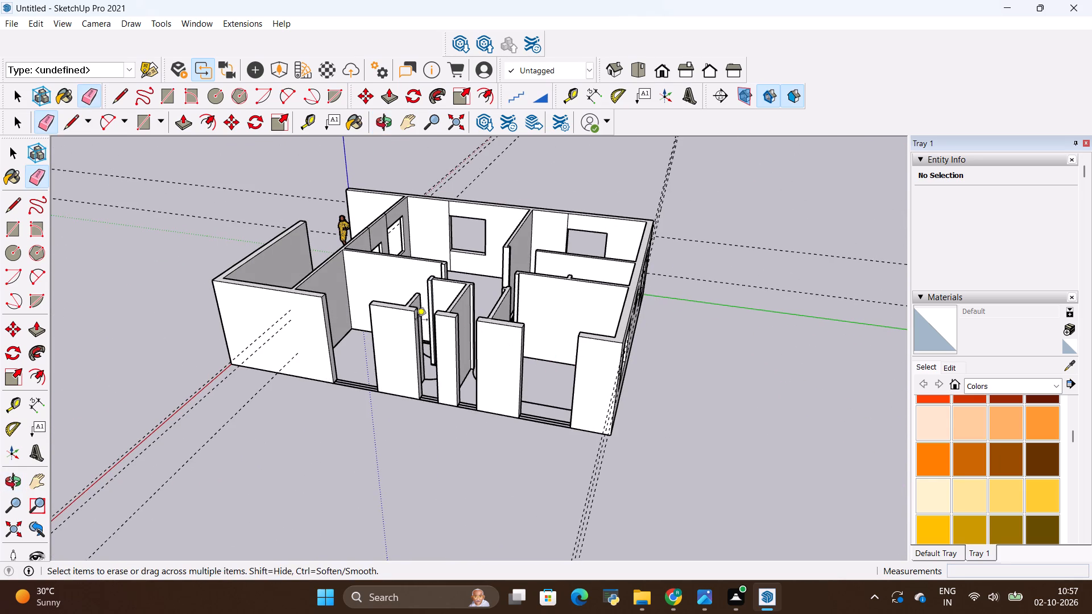
{"action": "key", "text": "t"}
{"action": "left_click", "coordinate": [305, 298]}
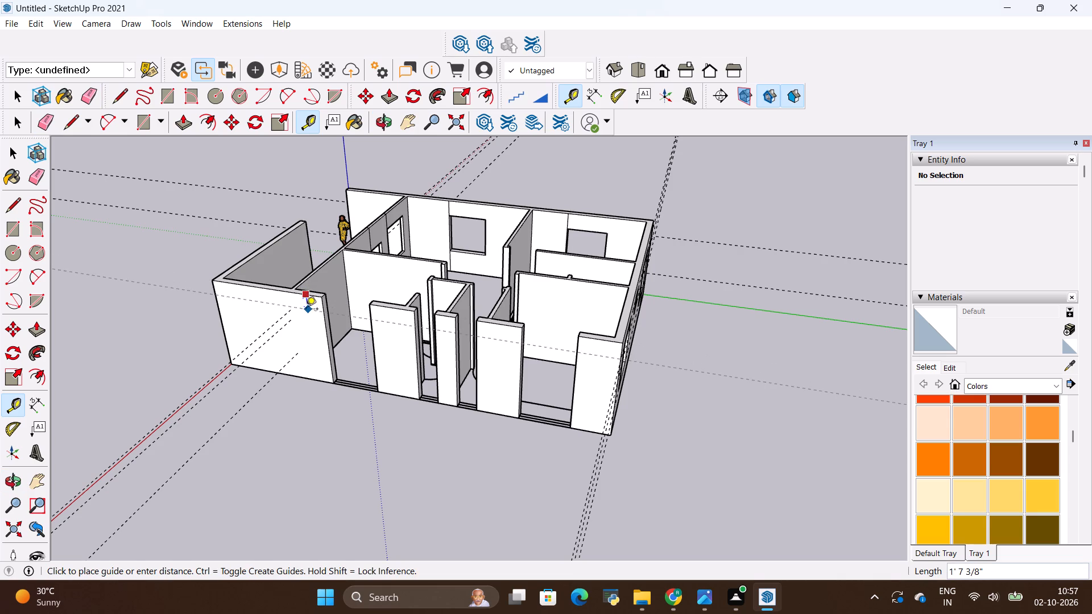
{"action": "key", "text": "BackSpace"}
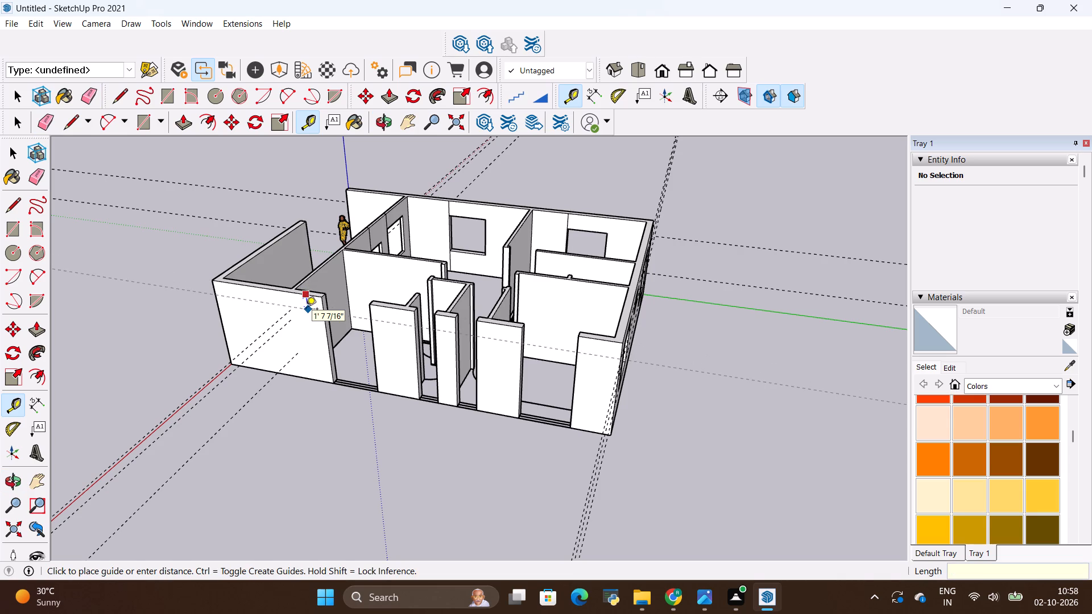
{"action": "type", "text": "2'"}
{"action": "key", "text": "Return"}
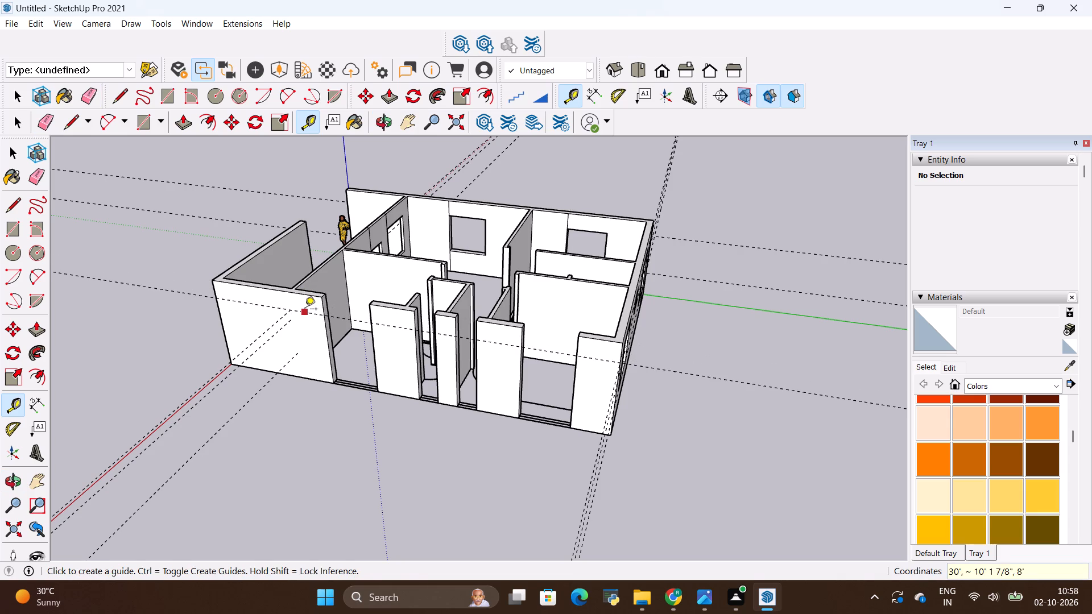
Add two more horizontal guides on that wall, 2' and 5' below the first guide.
{"action": "left_click", "coordinate": [307, 311]}
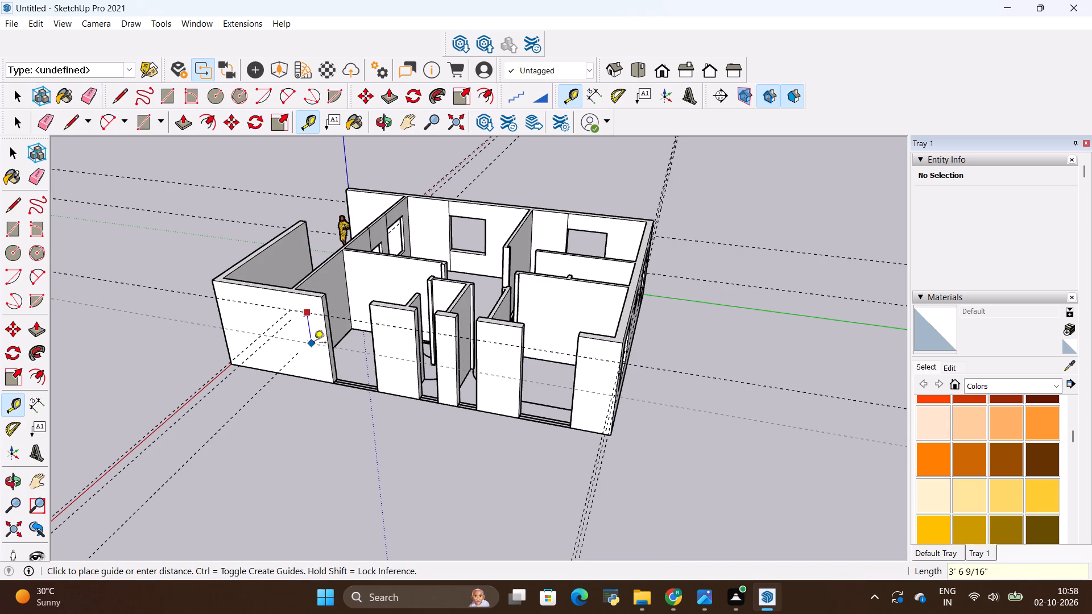
{"action": "key", "text": "BackSpace"}
{"action": "key", "text": "BackSpace"}
{"action": "type", "text": "2'"}
{"action": "key", "text": "Return"}
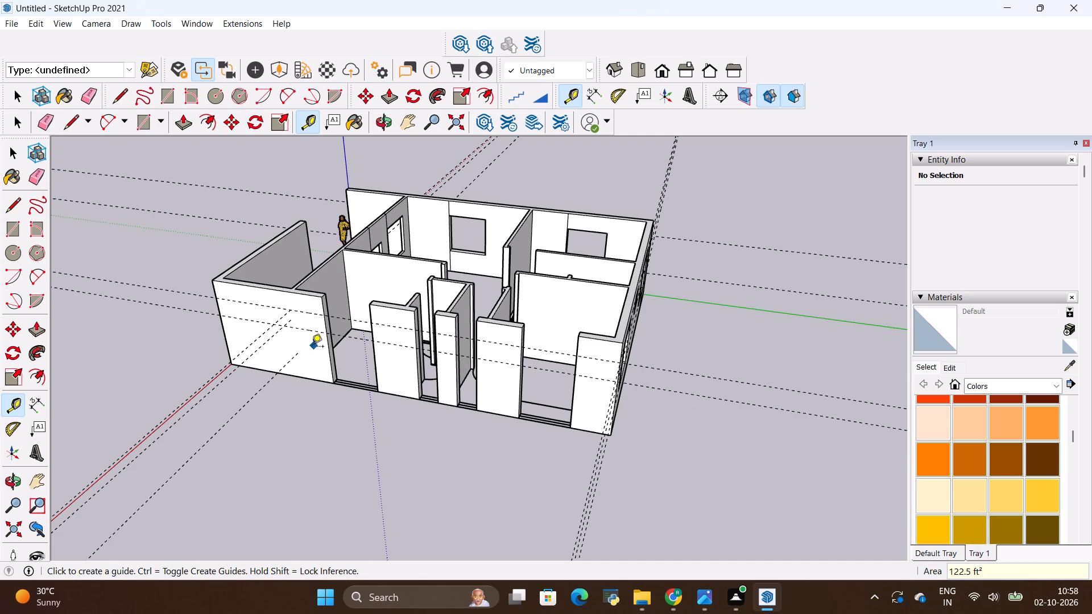
{"action": "left_click", "coordinate": [313, 317]}
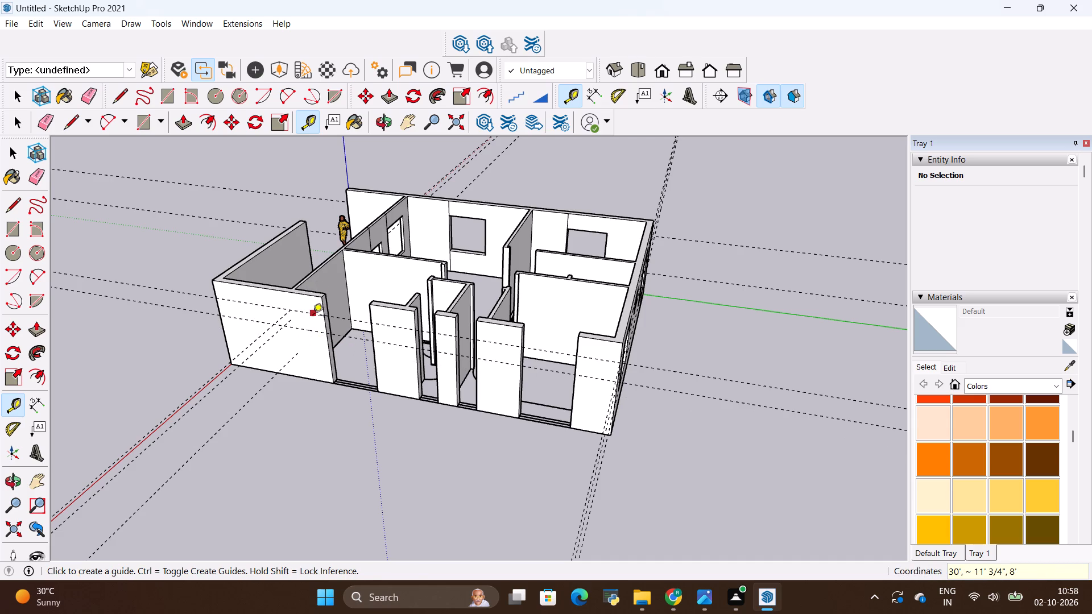
{"action": "key", "text": "BackSpace"}
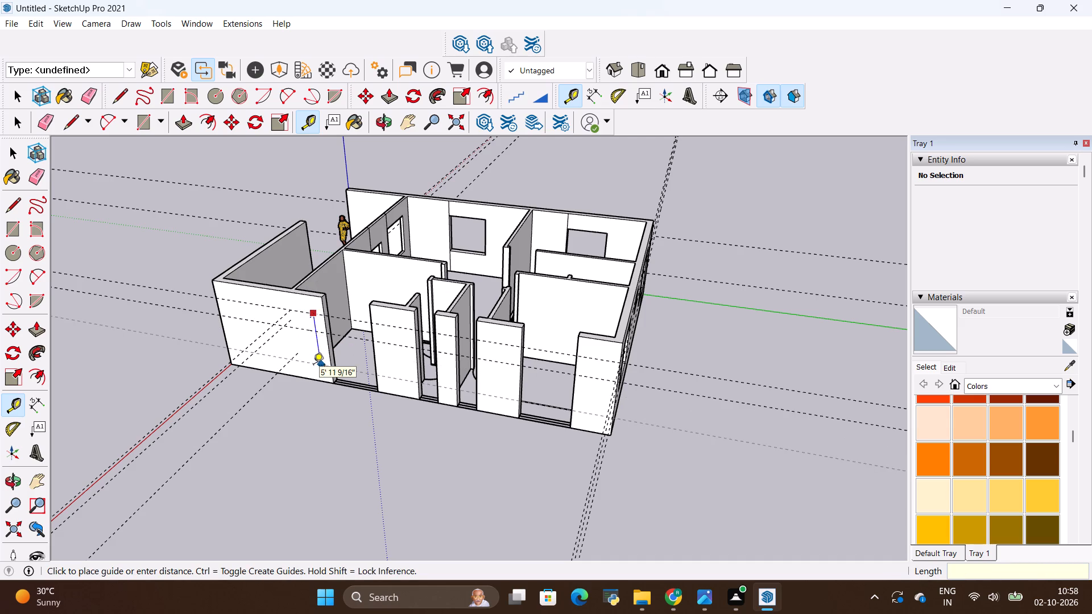
{"action": "type", "text": "5'"}
{"action": "key", "text": "Return"}
{"action": "key", "text": "Escape"}
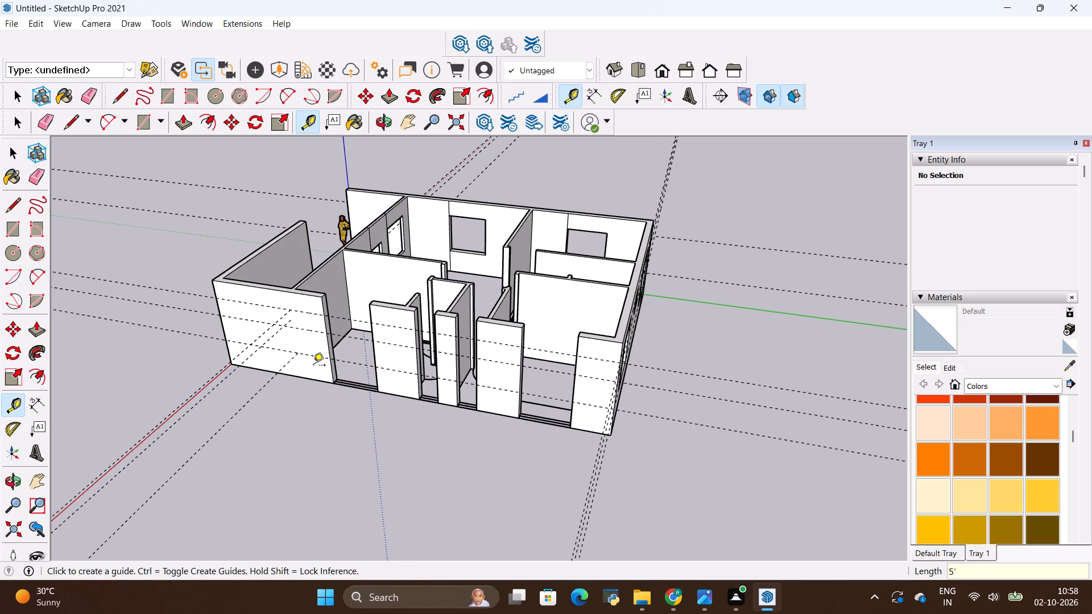
Draw 9" lines across the end face of the wall section nearest the red axis, at the uppermost and lowest guides.
{"action": "scroll", "coordinate": [322, 362], "scroll_direction": "up", "scroll_amount": 3}
{"action": "scroll", "coordinate": [355, 352], "scroll_direction": "down", "scroll_amount": 3}
{"action": "middle_click_drag", "start_coordinate": [369, 370], "coordinate": [281, 377]}
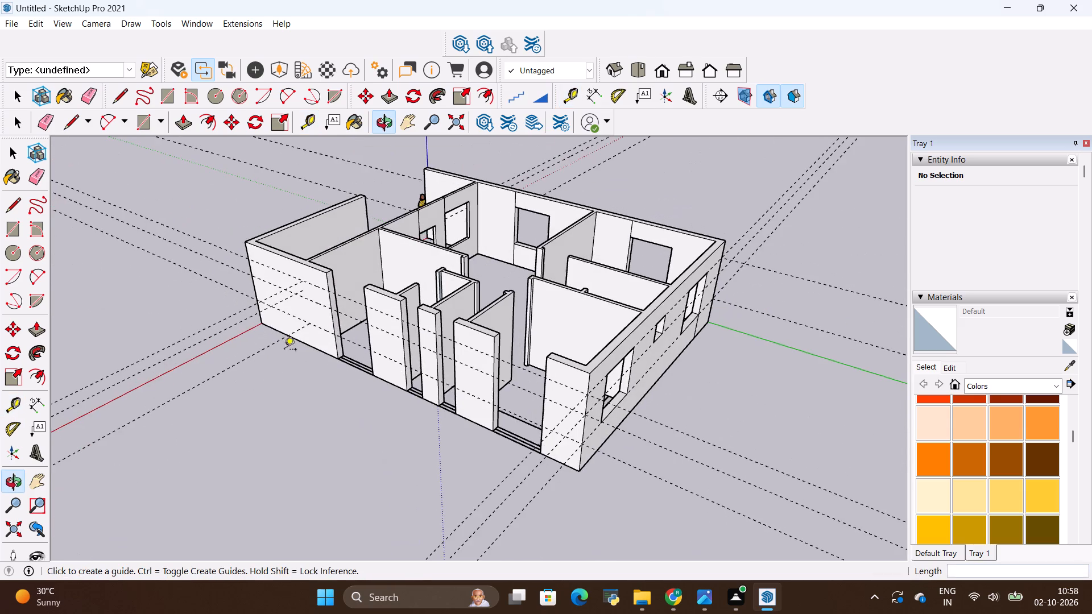
{"action": "scroll", "coordinate": [307, 275], "scroll_direction": "up", "scroll_amount": 13}
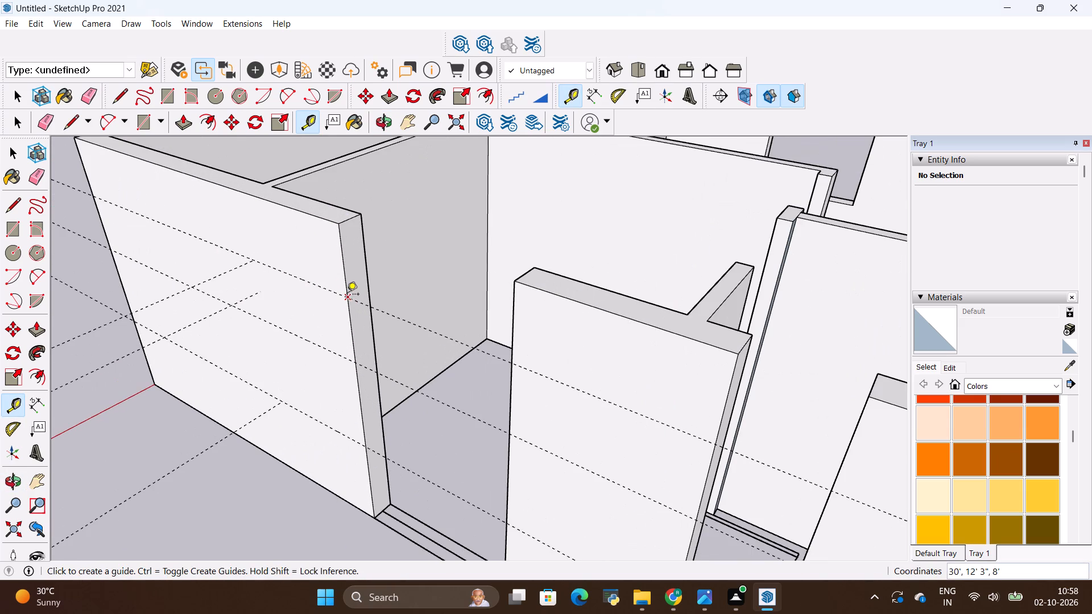
{"action": "key", "text": "l"}
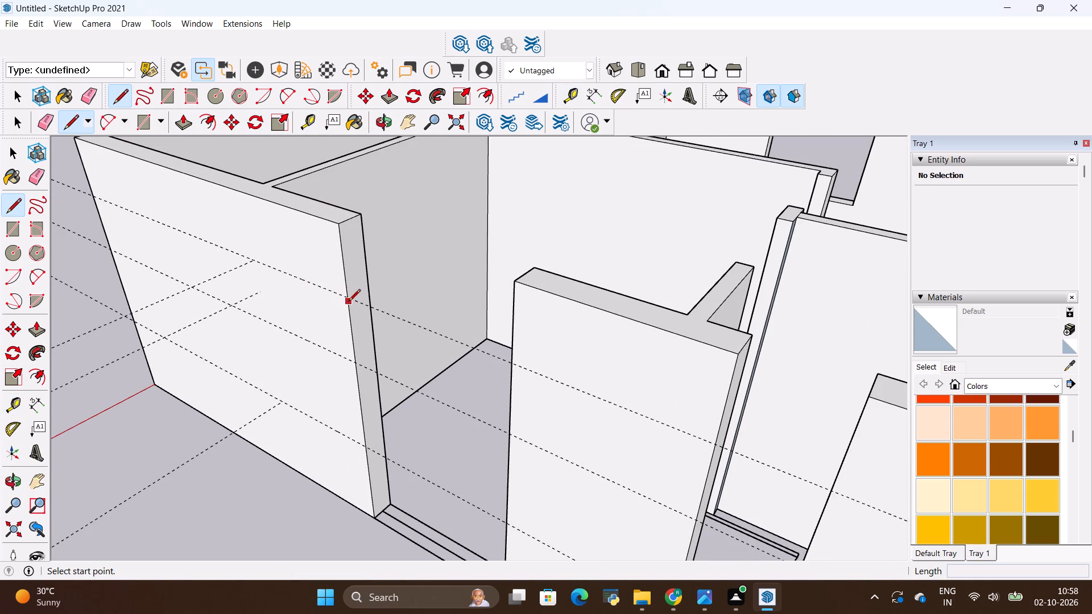
{"action": "left_click", "coordinate": [346, 300]}
{"action": "left_click", "coordinate": [369, 291]}
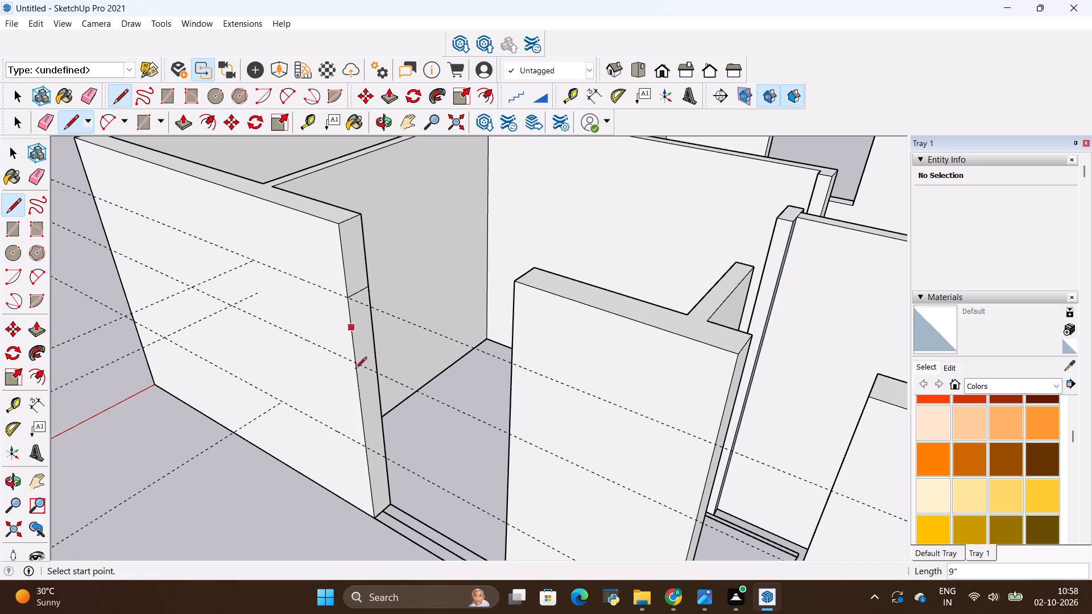
{"action": "left_click", "coordinate": [363, 444]}
{"action": "left_click", "coordinate": [382, 432]}
Draw lines across the second section's end face, facing the third section, at the uppermost and middle guides.
{"action": "scroll", "coordinate": [316, 331], "scroll_direction": "down", "scroll_amount": 8}
{"action": "scroll", "coordinate": [488, 359], "scroll_direction": "up", "scroll_amount": 5}
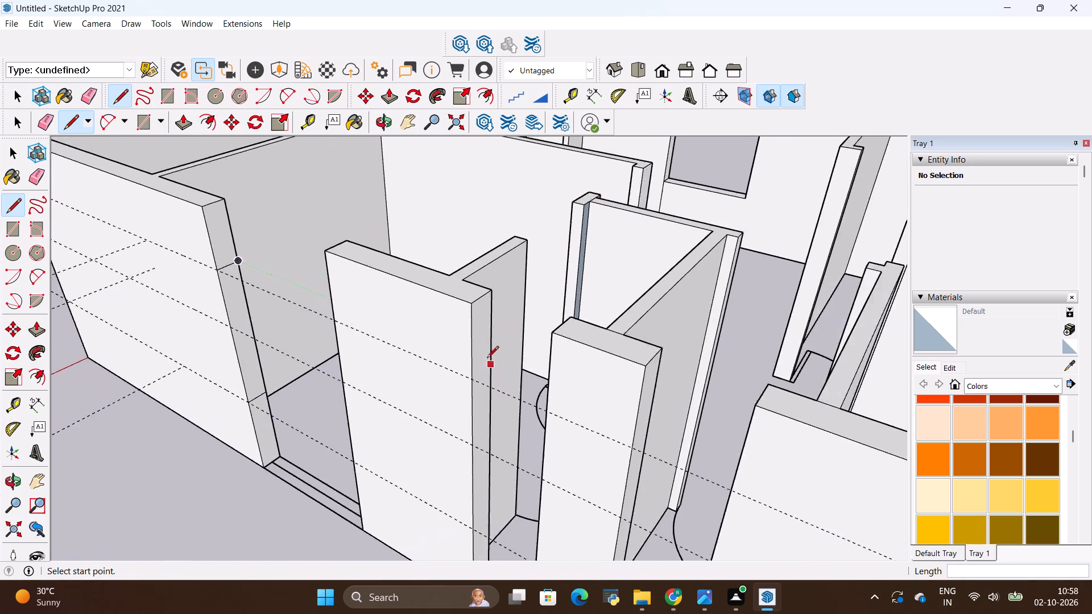
{"action": "scroll", "coordinate": [487, 359], "scroll_direction": "up", "scroll_amount": 6}
{"action": "left_click", "coordinate": [465, 385]}
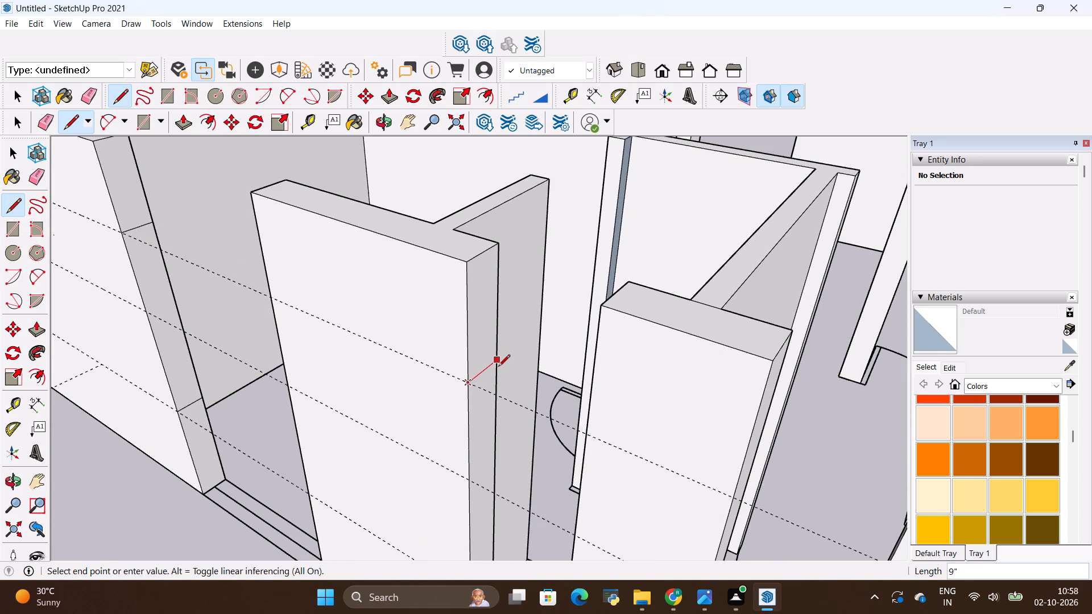
{"action": "left_click", "coordinate": [498, 367]}
{"action": "left_click", "coordinate": [466, 480]}
{"action": "left_click", "coordinate": [500, 457]}
Draw 9" lines across the narrow third section's end face, facing the fourth section, at the uppermost and middle guides.
{"action": "scroll", "coordinate": [349, 336], "scroll_direction": "down", "scroll_amount": 10}
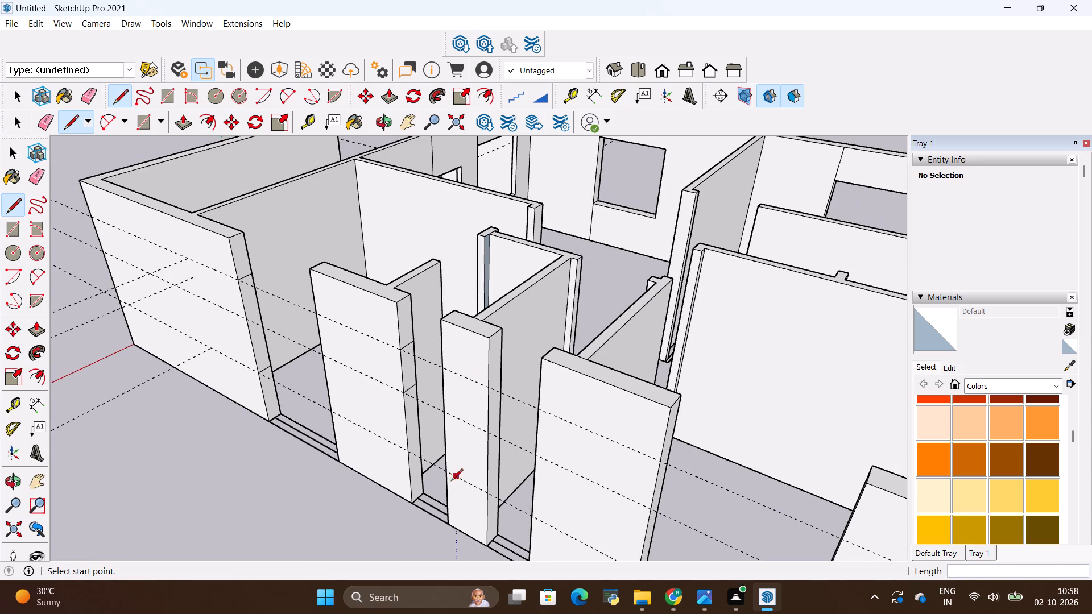
{"action": "middle_click_drag", "start_coordinate": [484, 518], "coordinate": [423, 508]}
{"action": "scroll", "coordinate": [425, 495], "scroll_direction": "down", "scroll_amount": 1}
{"action": "scroll", "coordinate": [441, 385], "scroll_direction": "up", "scroll_amount": 4}
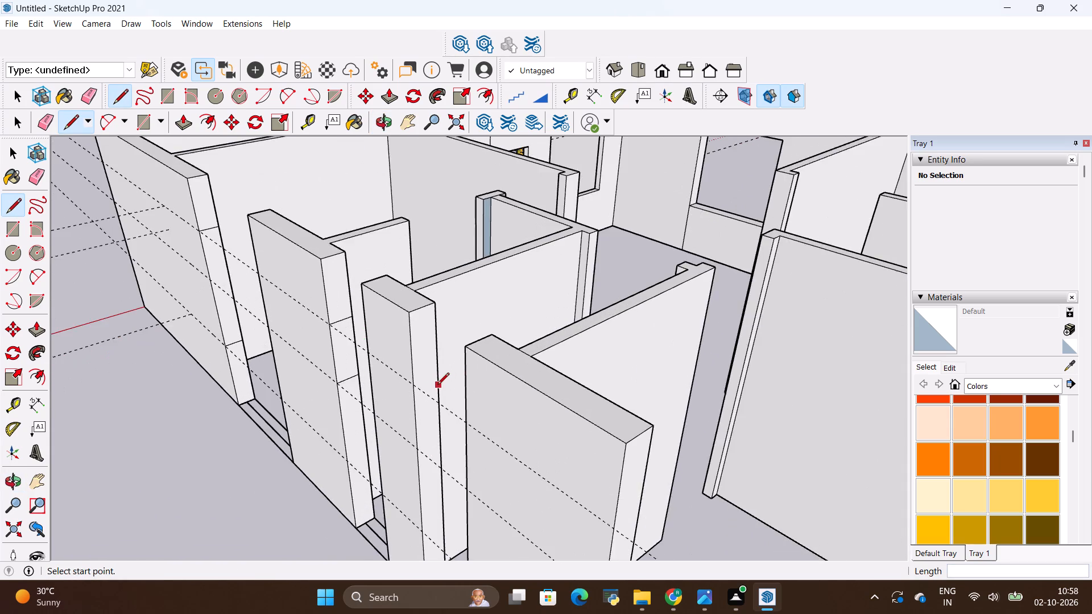
{"action": "scroll", "coordinate": [437, 385], "scroll_direction": "up", "scroll_amount": 2}
{"action": "left_click", "coordinate": [407, 383]}
{"action": "left_click", "coordinate": [437, 375]}
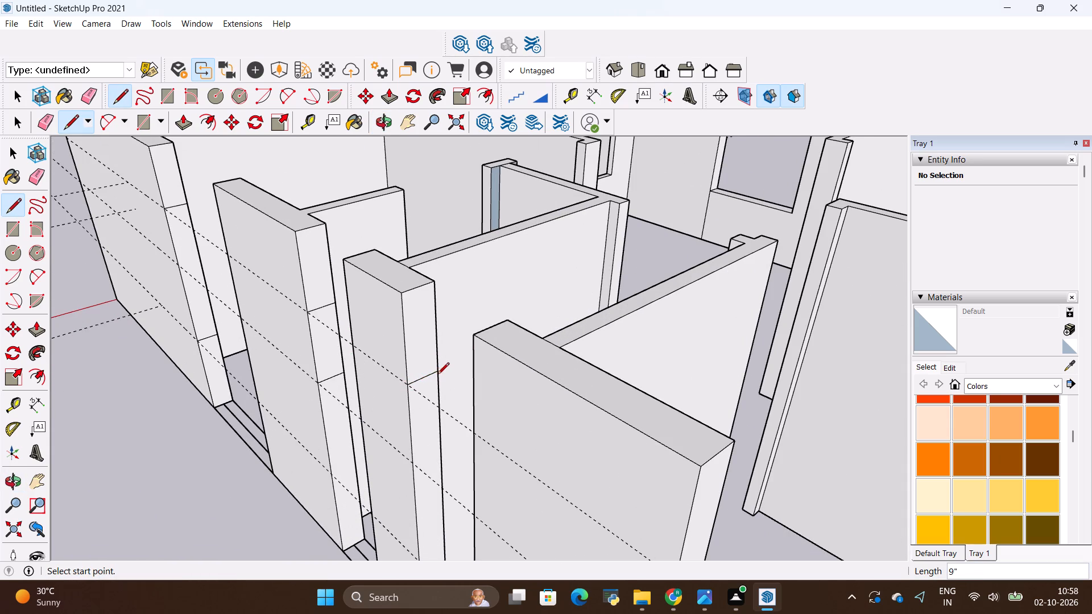
{"action": "left_click", "coordinate": [411, 467]}
{"action": "left_click", "coordinate": [441, 453]}
Draw lines across the fourth section's end face, facing the corner section, at the uppermost and lowest guides.
{"action": "scroll", "coordinate": [396, 342], "scroll_direction": "down", "scroll_amount": 10}
{"action": "scroll", "coordinate": [483, 417], "scroll_direction": "up", "scroll_amount": 5}
{"action": "left_click", "coordinate": [482, 415]}
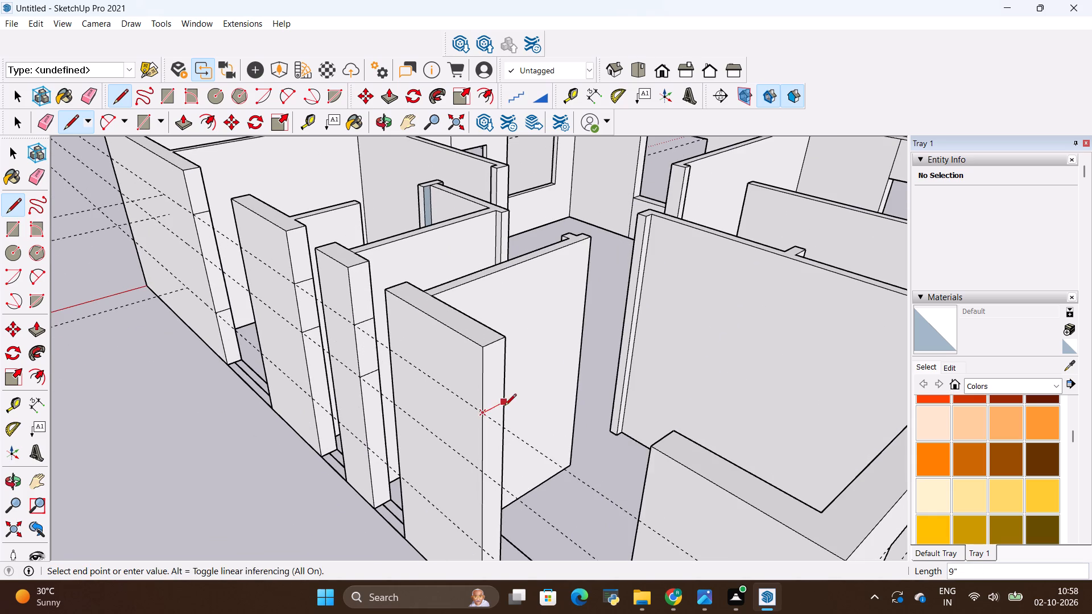
{"action": "left_click", "coordinate": [505, 406]}
{"action": "scroll", "coordinate": [424, 339], "scroll_direction": "down", "scroll_amount": 5}
{"action": "scroll", "coordinate": [457, 462], "scroll_direction": "up", "scroll_amount": 3}
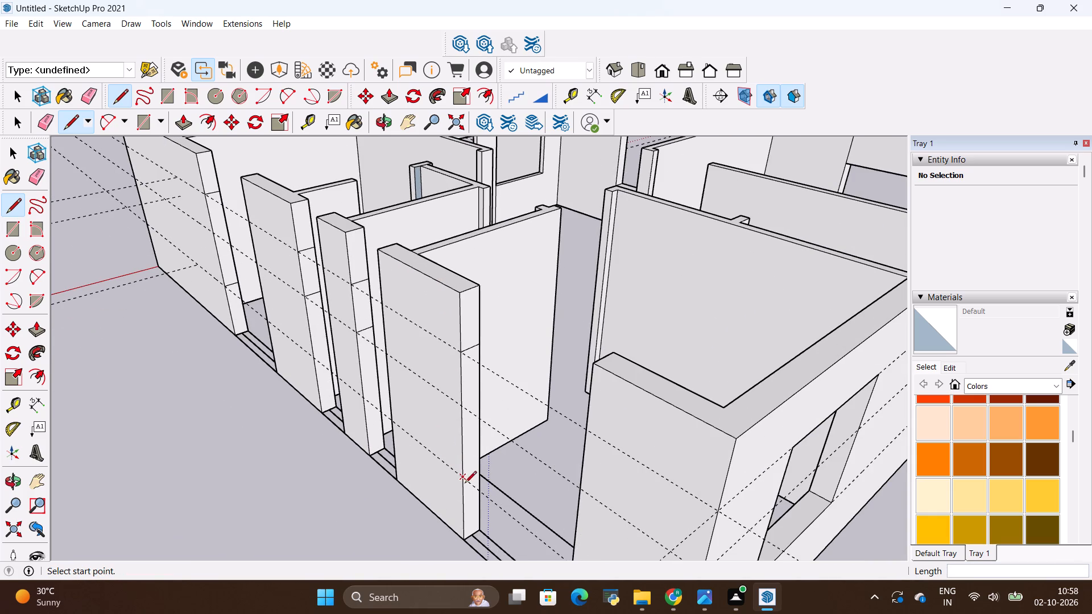
{"action": "left_click", "coordinate": [466, 480]}
{"action": "left_click", "coordinate": [482, 469]}
Push/Pull the fourth section's upper and lower end faces 5' to the corner section, framing the large window opening.
{"action": "scroll", "coordinate": [362, 423], "scroll_direction": "down", "scroll_amount": 3}
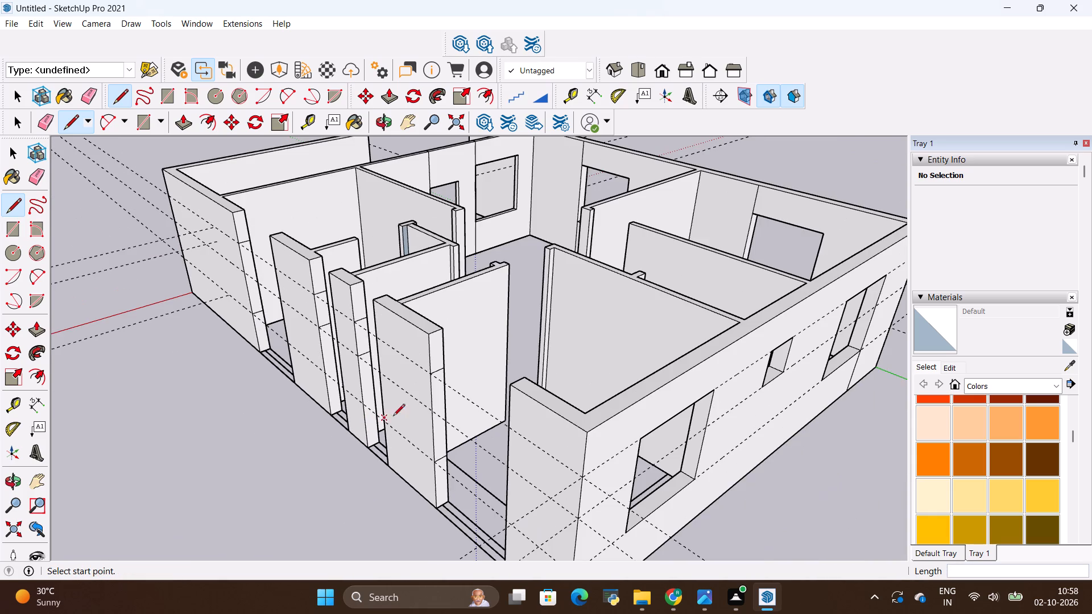
{"action": "key", "text": "p"}
{"action": "left_click", "coordinate": [440, 349]}
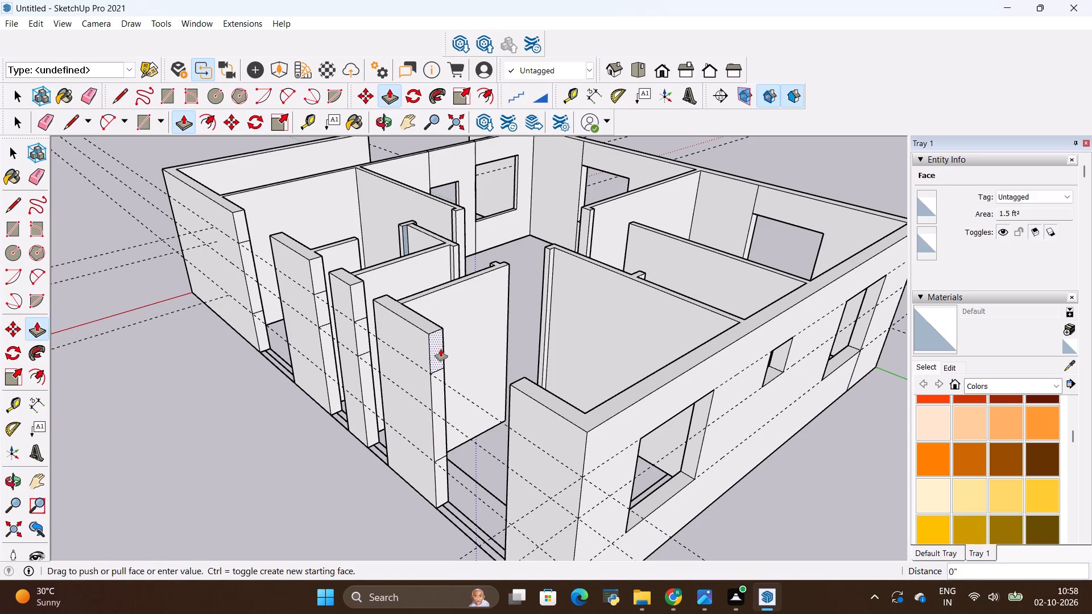
{"action": "left_click", "coordinate": [522, 379]}
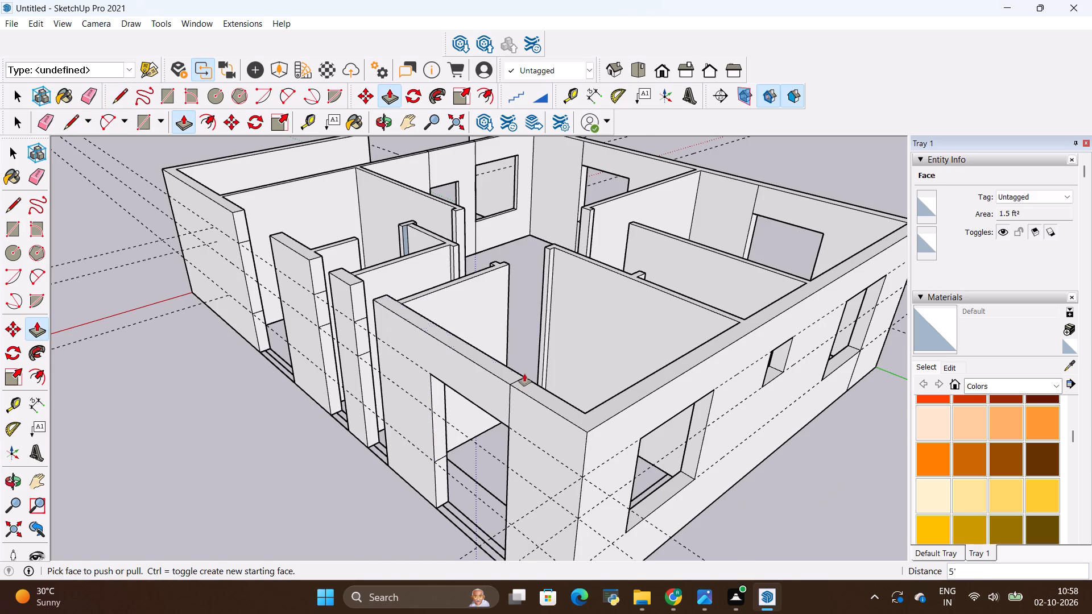
{"action": "scroll", "coordinate": [524, 374], "scroll_direction": "down", "scroll_amount": 4}
{"action": "scroll", "coordinate": [484, 444], "scroll_direction": "up", "scroll_amount": 3}
{"action": "left_click", "coordinate": [463, 445]}
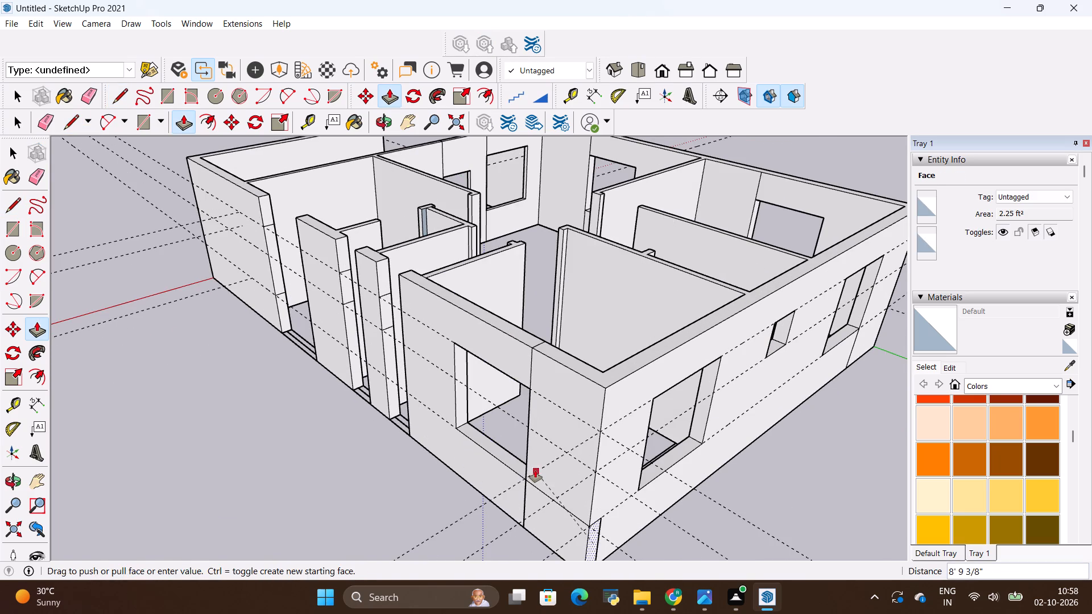
{"action": "left_click", "coordinate": [527, 471]}
Push/Pull the third section's upper and lower end faces 2' to the fourth section, framing a small window opening.
{"action": "scroll", "coordinate": [584, 445], "scroll_direction": "down", "scroll_amount": 5}
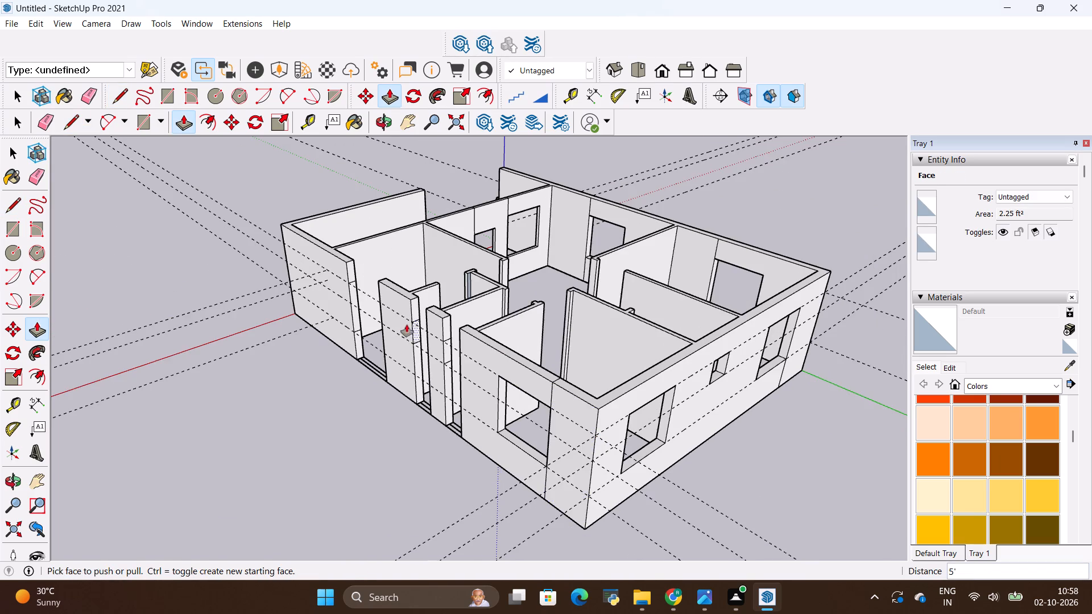
{"action": "scroll", "coordinate": [434, 293], "scroll_direction": "up", "scroll_amount": 7}
{"action": "left_click", "coordinate": [454, 339]}
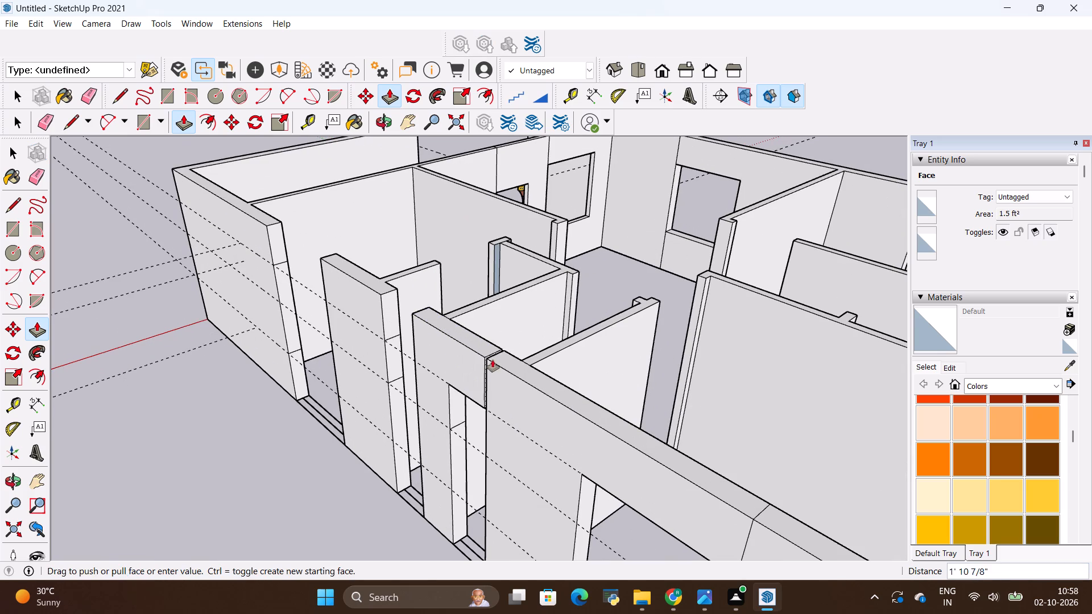
{"action": "left_click", "coordinate": [503, 349]}
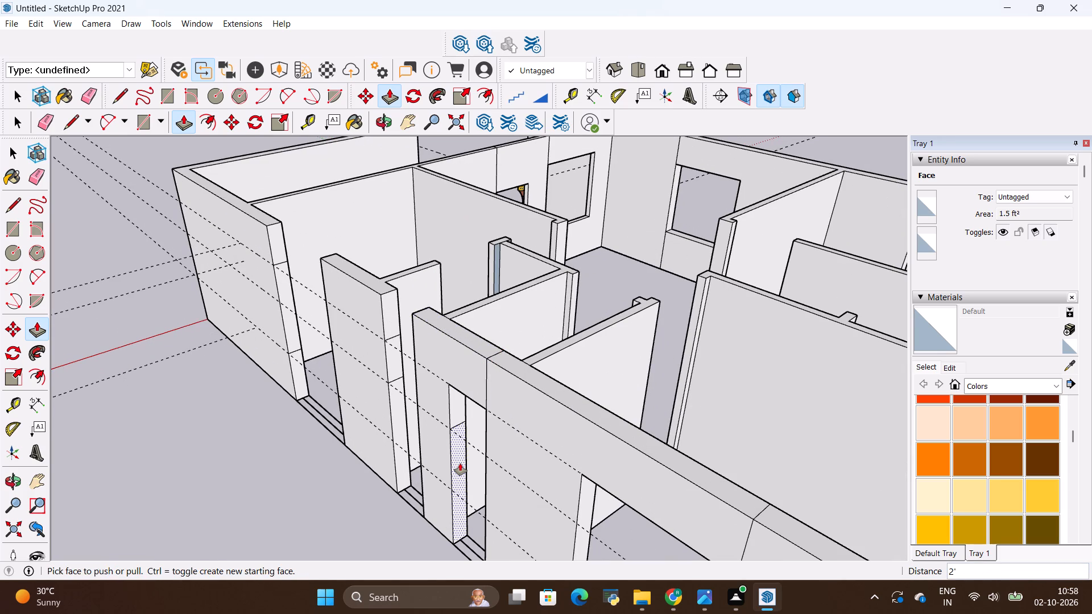
{"action": "left_click", "coordinate": [460, 463]}
{"action": "left_click", "coordinate": [491, 449]}
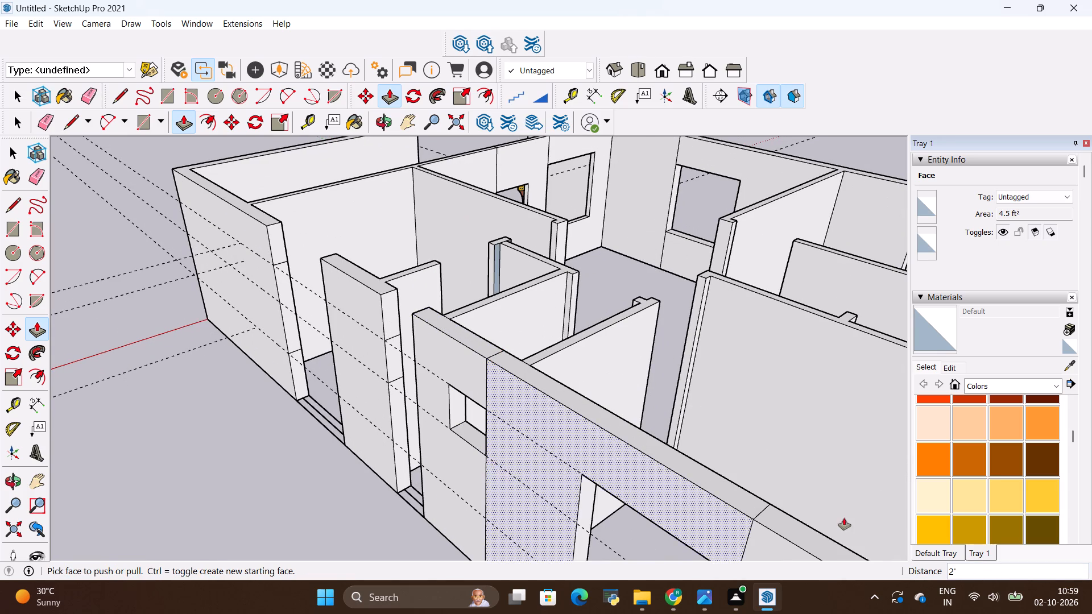
Push/Pull the second section's upper and lower end faces 2' to the third section, framing the other small window opening.
{"action": "scroll", "coordinate": [844, 514], "scroll_direction": "down", "scroll_amount": 5}
{"action": "scroll", "coordinate": [540, 356], "scroll_direction": "up", "scroll_amount": 6}
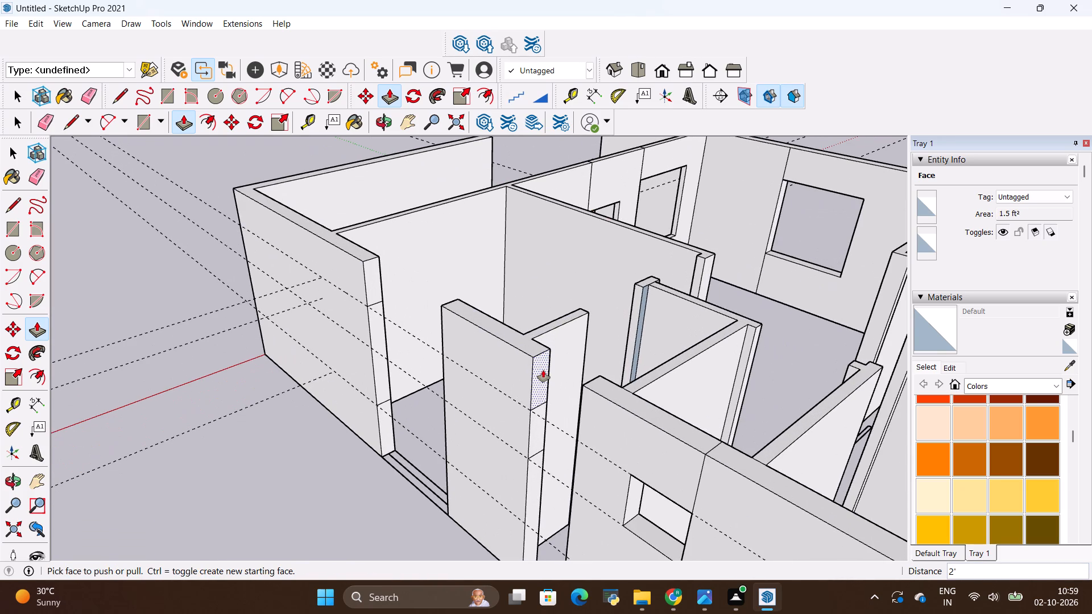
{"action": "left_click", "coordinate": [543, 370]}
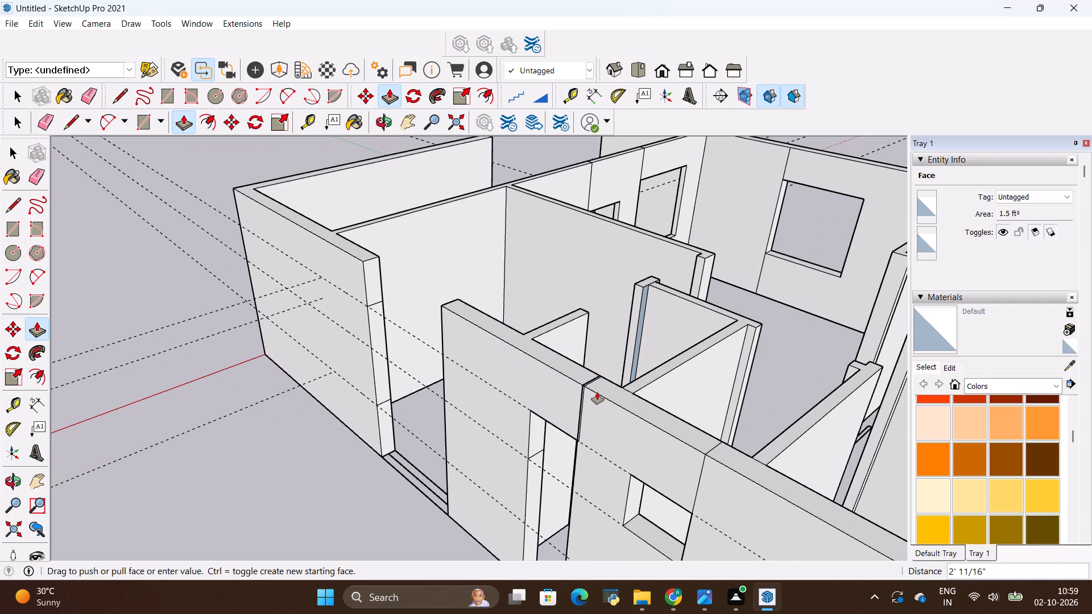
{"action": "left_click", "coordinate": [590, 386]}
{"action": "scroll", "coordinate": [590, 359], "scroll_direction": "down", "scroll_amount": 4}
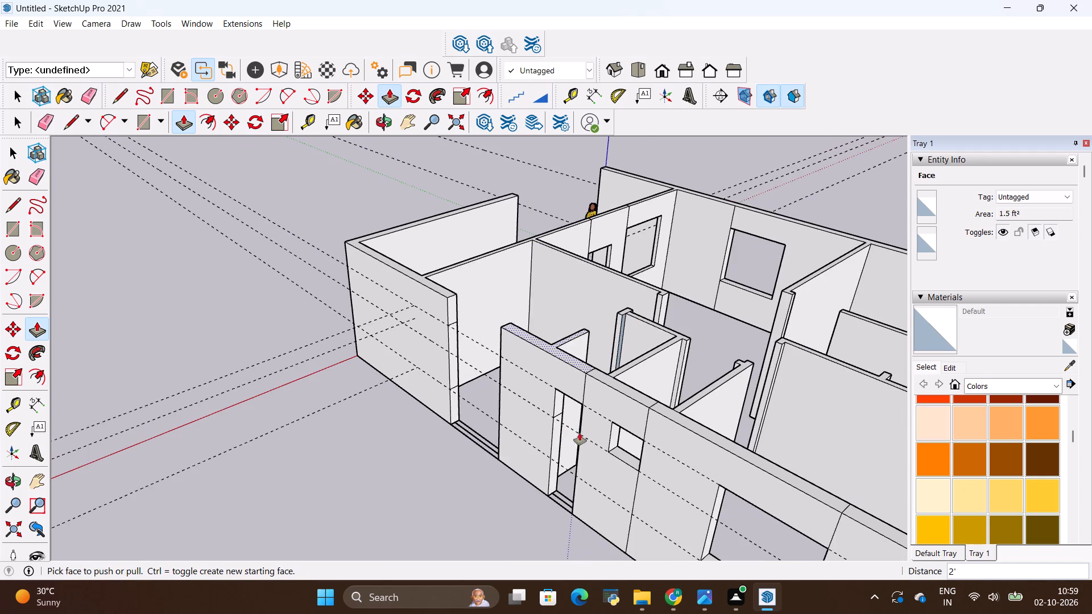
{"action": "scroll", "coordinate": [565, 447], "scroll_direction": "up", "scroll_amount": 3}
{"action": "left_click", "coordinate": [553, 443]}
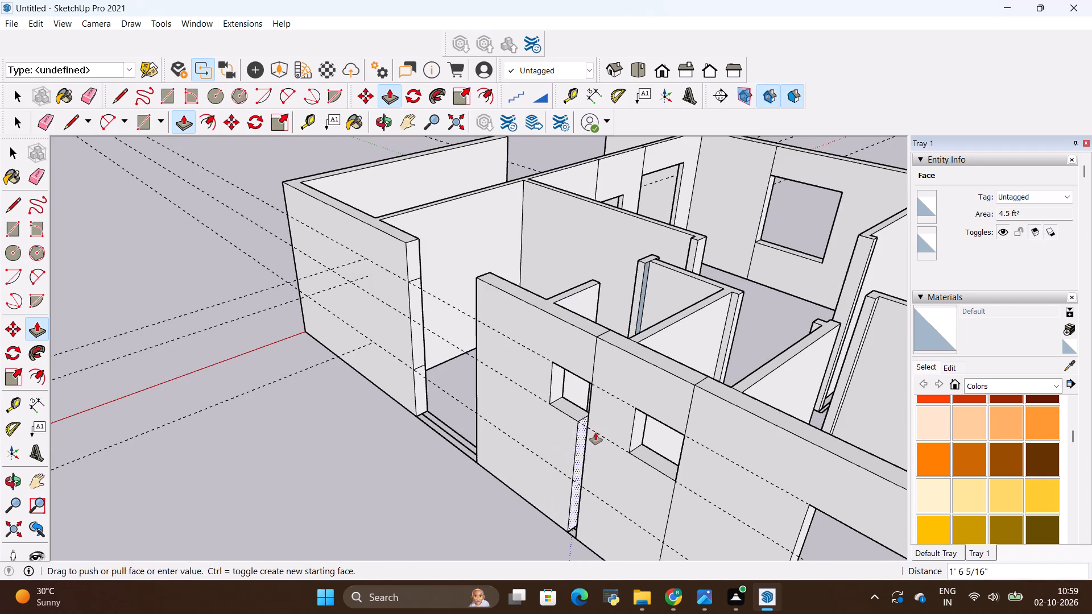
{"action": "left_click", "coordinate": [591, 420]}
Push/Pull the upper and lower end faces of the section nearest the red axis 5' to the second section.
{"action": "scroll", "coordinate": [448, 462], "scroll_direction": "down", "scroll_amount": 4}
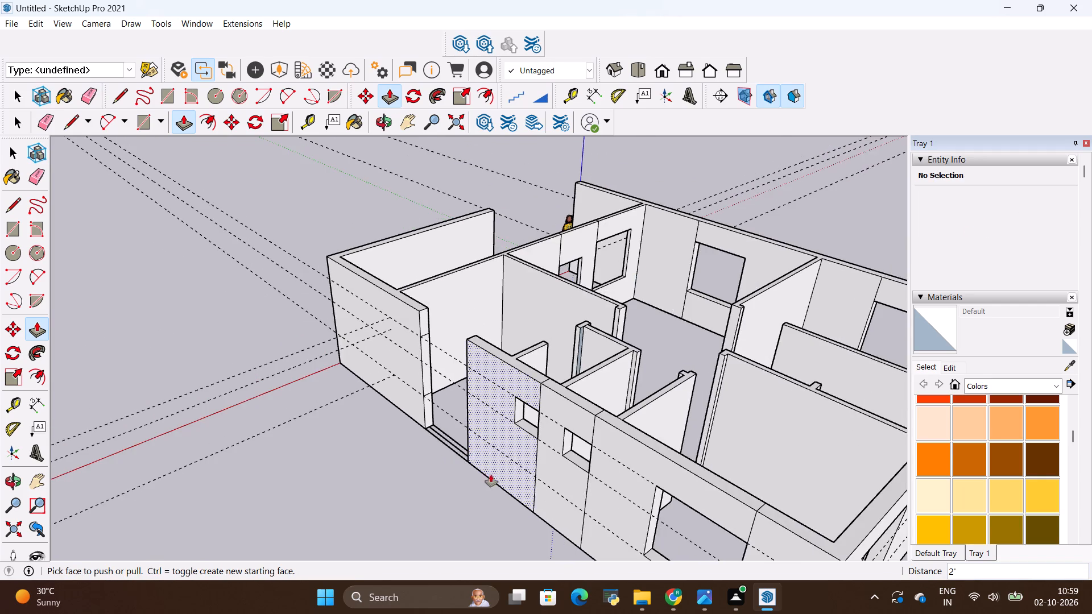
{"action": "middle_click_drag", "start_coordinate": [494, 476], "coordinate": [512, 480]}
{"action": "scroll", "coordinate": [418, 341], "scroll_direction": "up", "scroll_amount": 4}
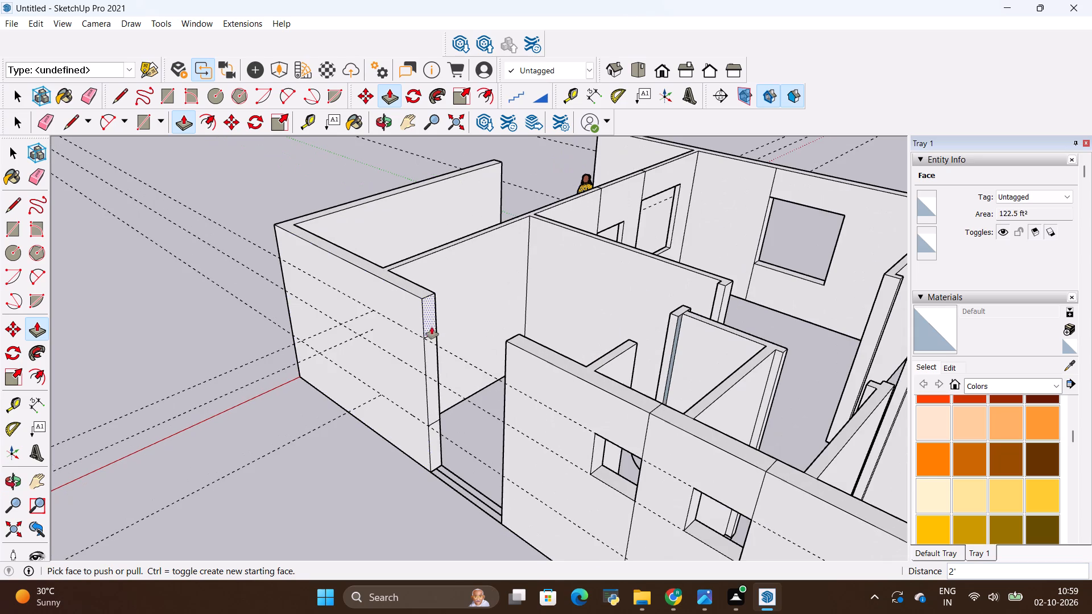
{"action": "left_click", "coordinate": [433, 321]}
{"action": "left_click", "coordinate": [516, 339]}
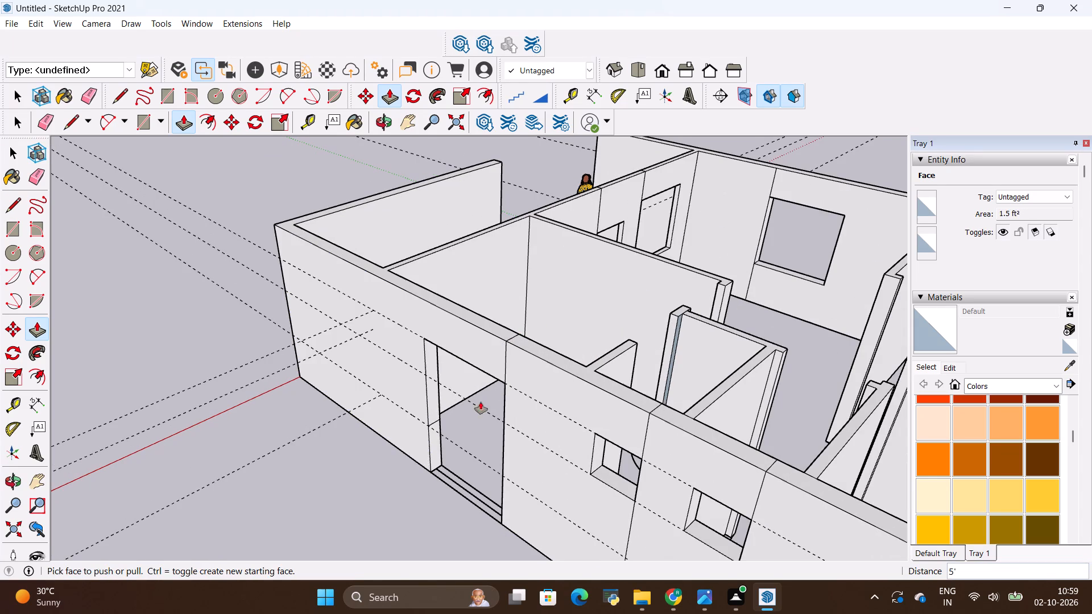
{"action": "left_click", "coordinate": [436, 452]}
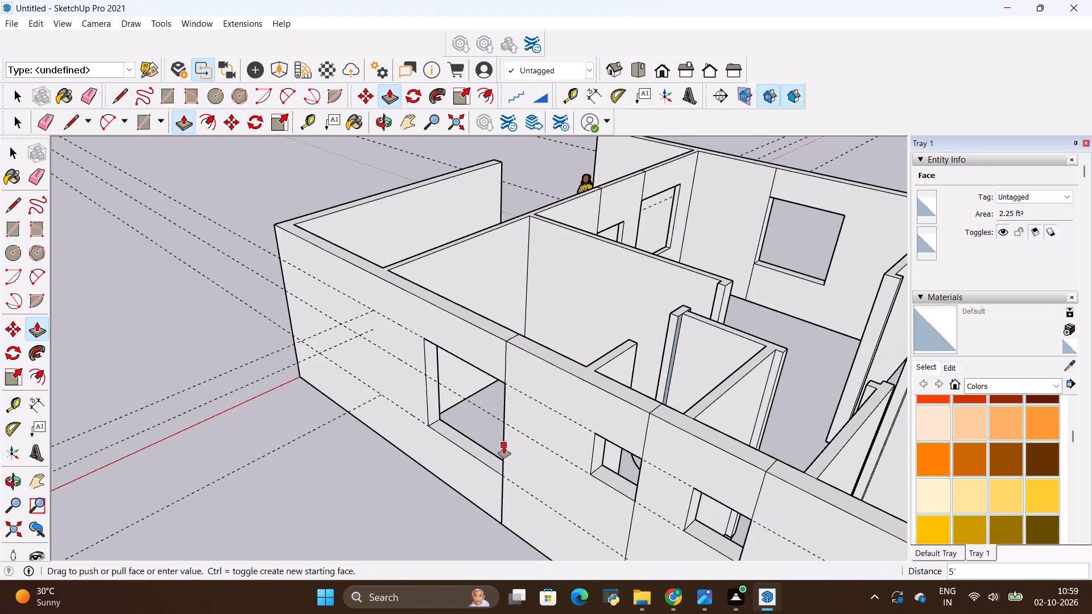
{"action": "left_click", "coordinate": [507, 453]}
Erase the seam lines above, below and across the wall top at the large window nearest the red axis.
{"action": "scroll", "coordinate": [423, 439], "scroll_direction": "down", "scroll_amount": 2}
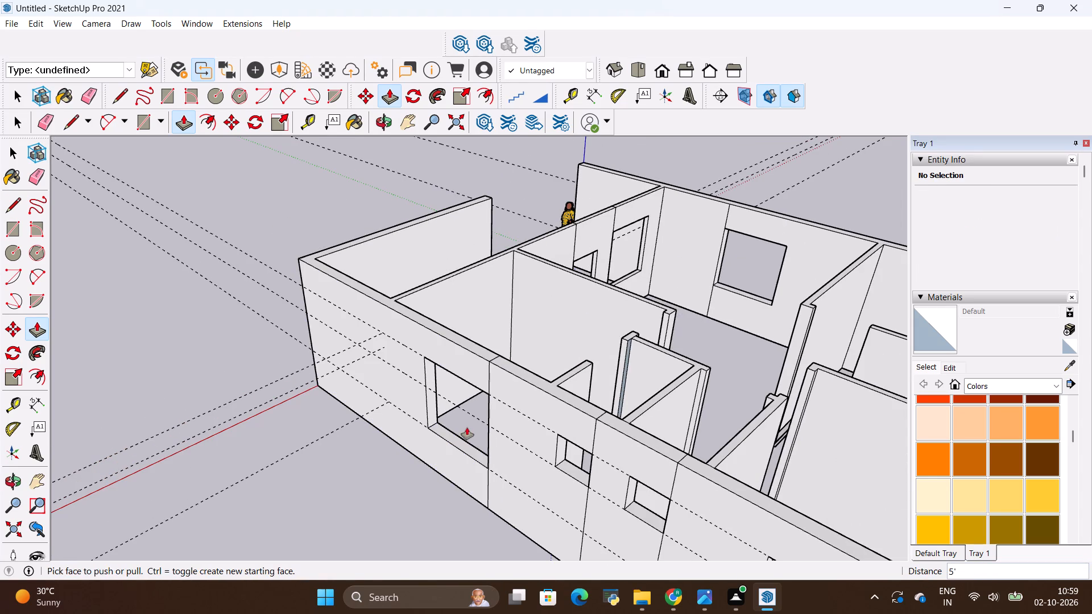
{"action": "key", "text": "e"}
{"action": "scroll", "coordinate": [478, 378], "scroll_direction": "up", "scroll_amount": 3}
{"action": "left_click_drag", "start_coordinate": [486, 372], "coordinate": [498, 376]}
{"action": "scroll", "coordinate": [497, 355], "scroll_direction": "up", "scroll_amount": 7}
{"action": "left_click_drag", "start_coordinate": [494, 339], "coordinate": [514, 354]}
{"action": "scroll", "coordinate": [495, 351], "scroll_direction": "down", "scroll_amount": 2}
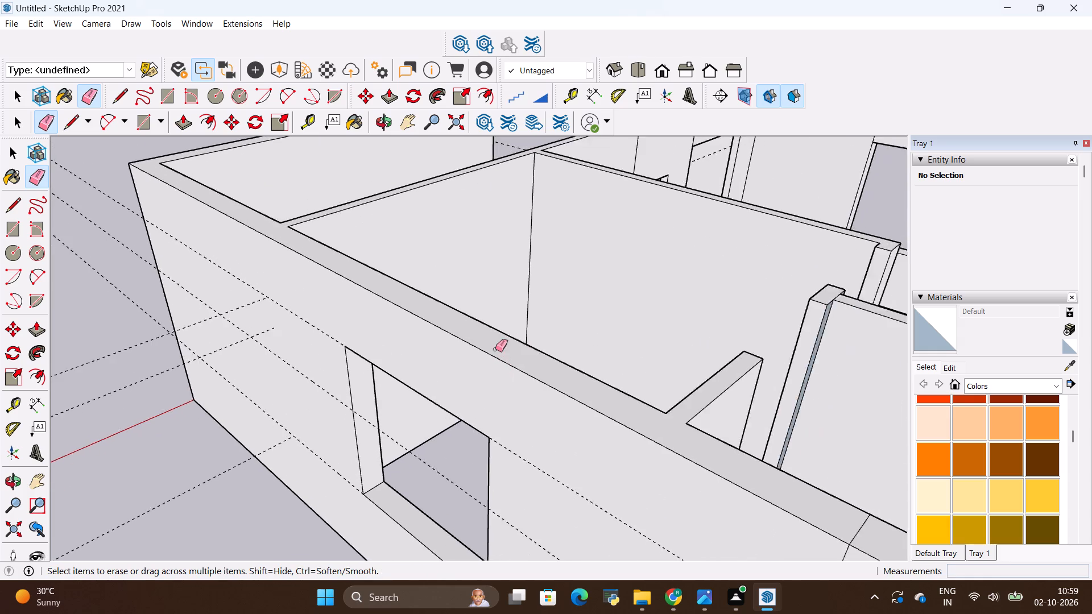
{"action": "scroll", "coordinate": [495, 349], "scroll_direction": "down", "scroll_amount": 7}
{"action": "left_click_drag", "start_coordinate": [491, 511], "coordinate": [472, 489]}
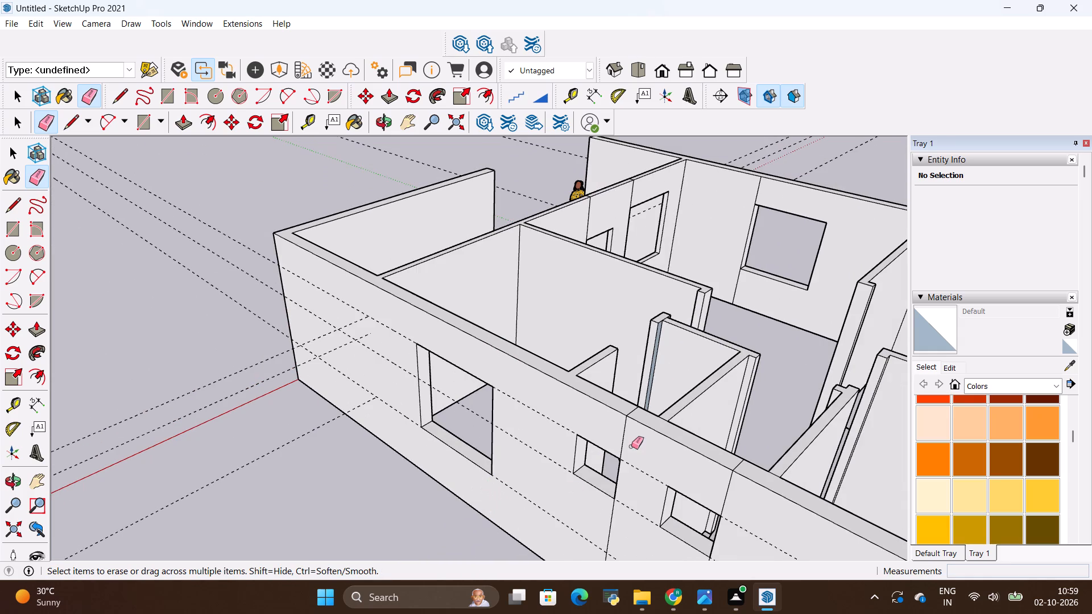
Erase the vertical seam lines beside the two small windows on the wall's outer face.
{"action": "left_click_drag", "start_coordinate": [643, 444], "coordinate": [610, 428]}
{"action": "scroll", "coordinate": [588, 396], "scroll_direction": "down", "scroll_amount": 4}
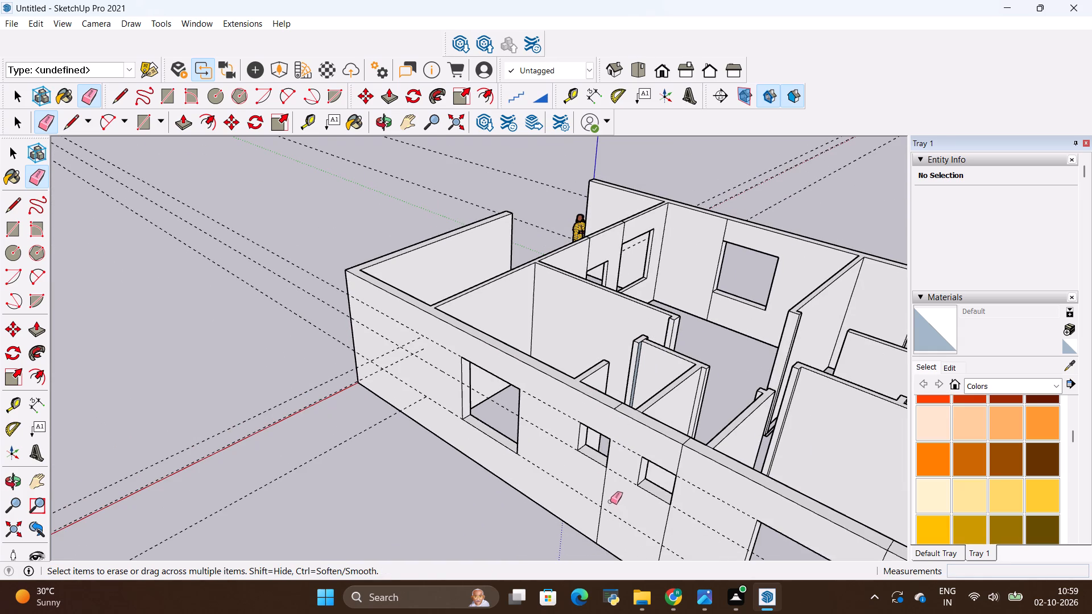
{"action": "left_click_drag", "start_coordinate": [610, 493], "coordinate": [597, 487]}
{"action": "left_click_drag", "start_coordinate": [697, 467], "coordinate": [668, 453]}
{"action": "scroll", "coordinate": [586, 425], "scroll_direction": "down", "scroll_amount": 4}
{"action": "scroll", "coordinate": [686, 501], "scroll_direction": "up", "scroll_amount": 6}
{"action": "left_click_drag", "start_coordinate": [623, 484], "coordinate": [614, 480]}
Erase the upper vertical seam and the wall-top seam beside the large window nearest the corner.
{"action": "scroll", "coordinate": [470, 453], "scroll_direction": "down", "scroll_amount": 7}
{"action": "scroll", "coordinate": [632, 481], "scroll_direction": "up", "scroll_amount": 7}
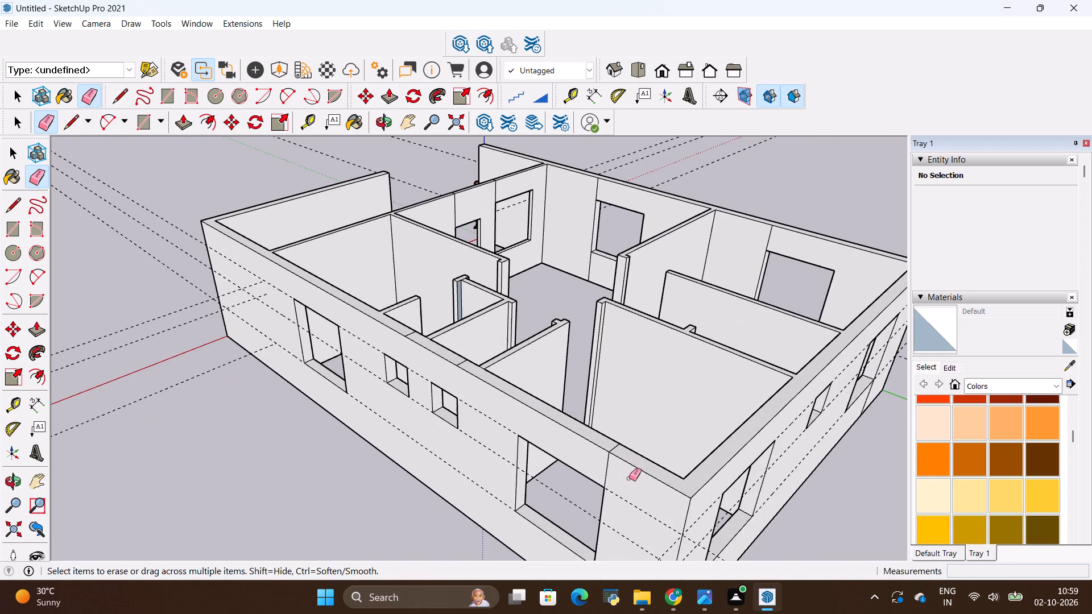
{"action": "left_click_drag", "start_coordinate": [630, 474], "coordinate": [608, 462]}
{"action": "scroll", "coordinate": [614, 455], "scroll_direction": "up", "scroll_amount": 10}
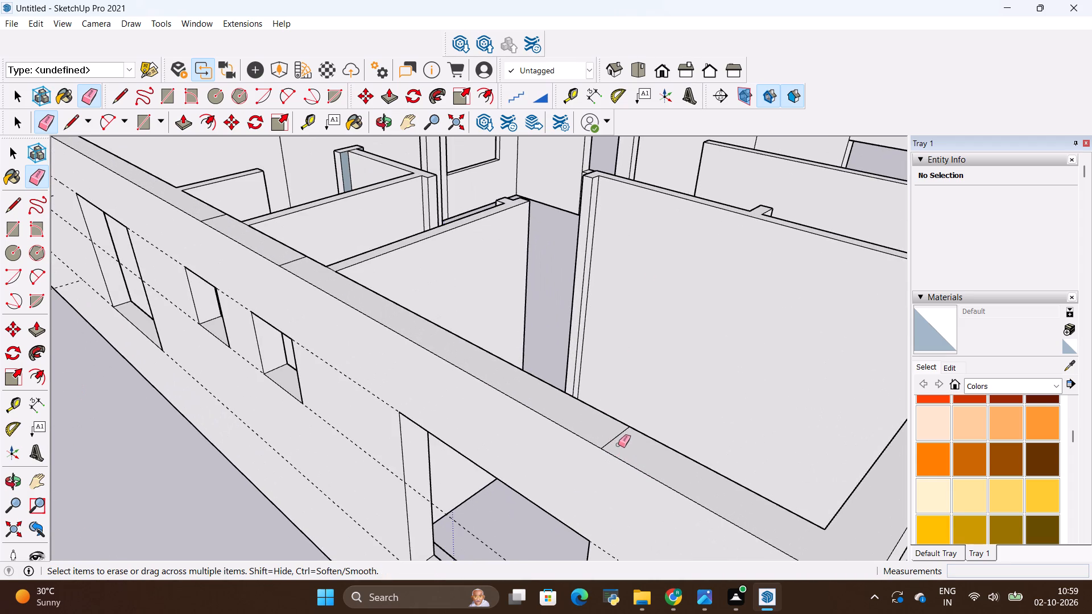
{"action": "left_click_drag", "start_coordinate": [618, 445], "coordinate": [603, 434]}
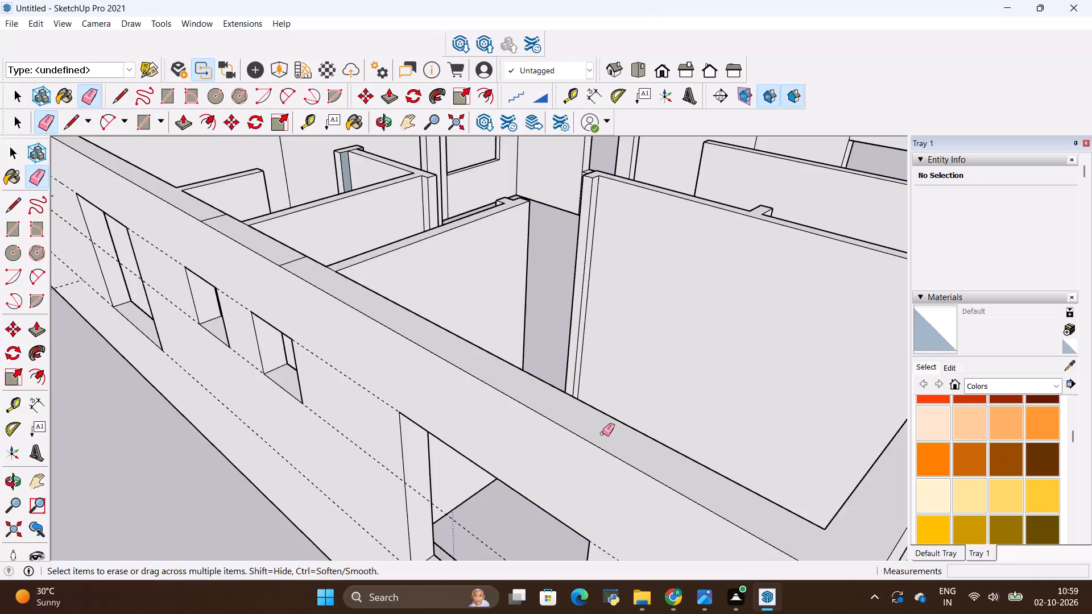
Erase the seam line across the wall top between the third and fourth sections.
{"action": "scroll", "coordinate": [580, 397], "scroll_direction": "down", "scroll_amount": 4}
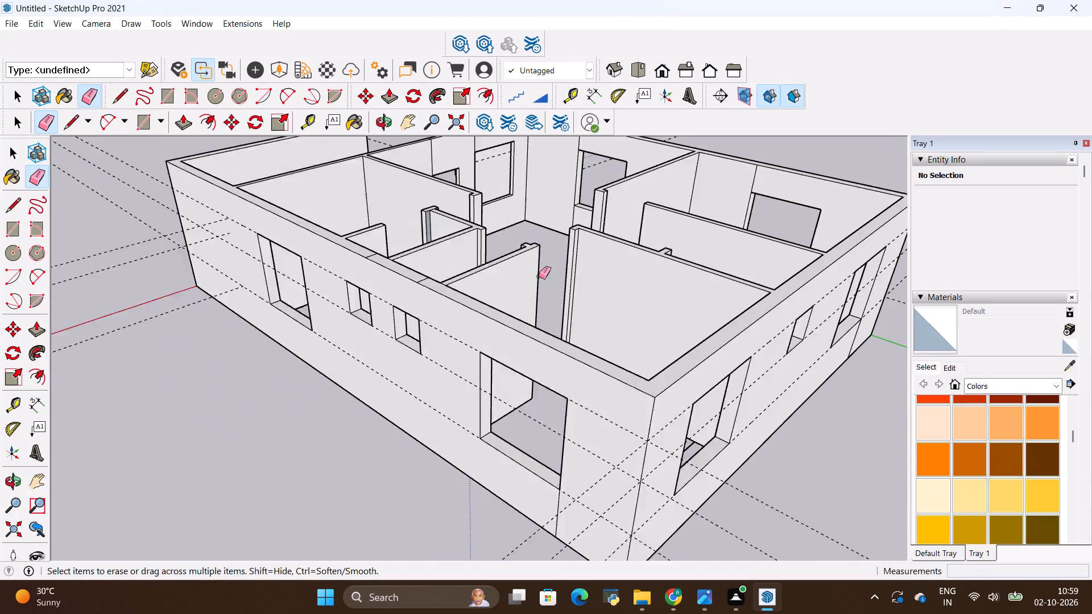
{"action": "scroll", "coordinate": [539, 276], "scroll_direction": "down", "scroll_amount": 1}
{"action": "scroll", "coordinate": [453, 283], "scroll_direction": "up", "scroll_amount": 11}
{"action": "left_click_drag", "start_coordinate": [418, 269], "coordinate": [434, 283]}
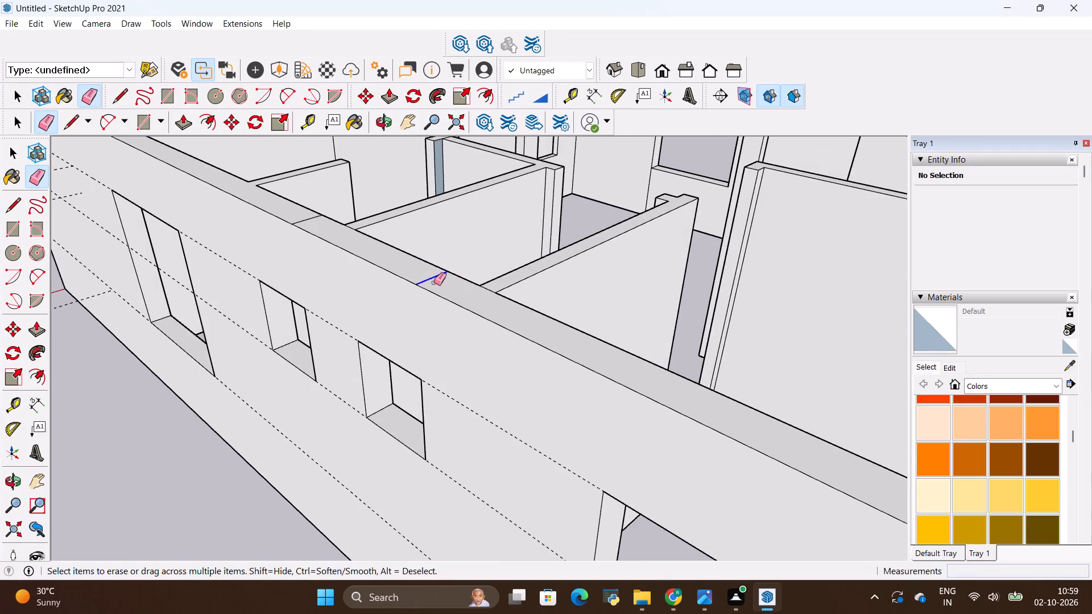
{"action": "left_click_drag", "start_coordinate": [434, 283], "coordinate": [438, 286]}
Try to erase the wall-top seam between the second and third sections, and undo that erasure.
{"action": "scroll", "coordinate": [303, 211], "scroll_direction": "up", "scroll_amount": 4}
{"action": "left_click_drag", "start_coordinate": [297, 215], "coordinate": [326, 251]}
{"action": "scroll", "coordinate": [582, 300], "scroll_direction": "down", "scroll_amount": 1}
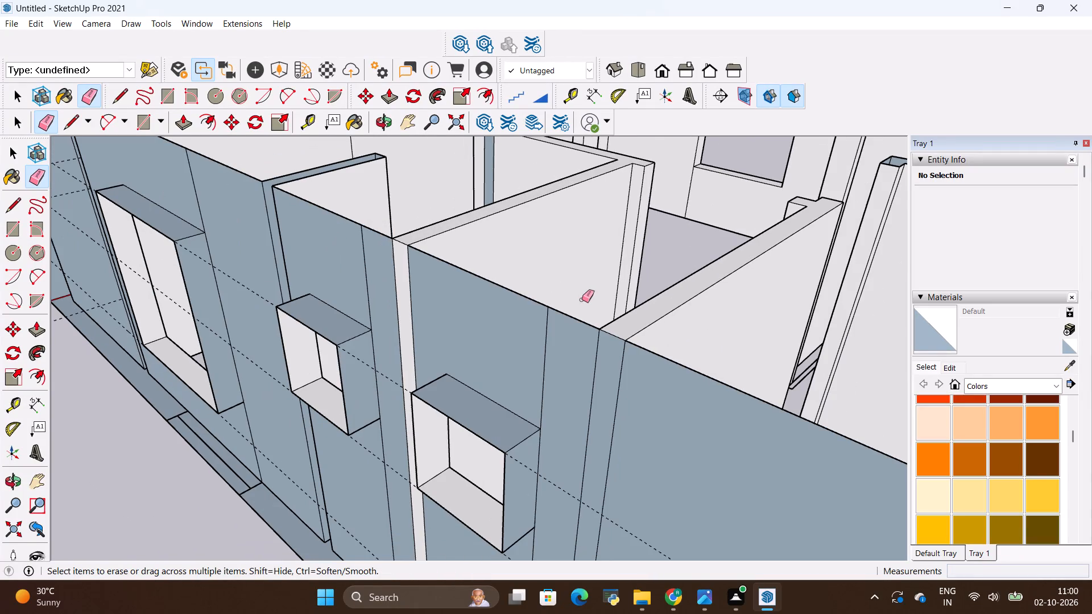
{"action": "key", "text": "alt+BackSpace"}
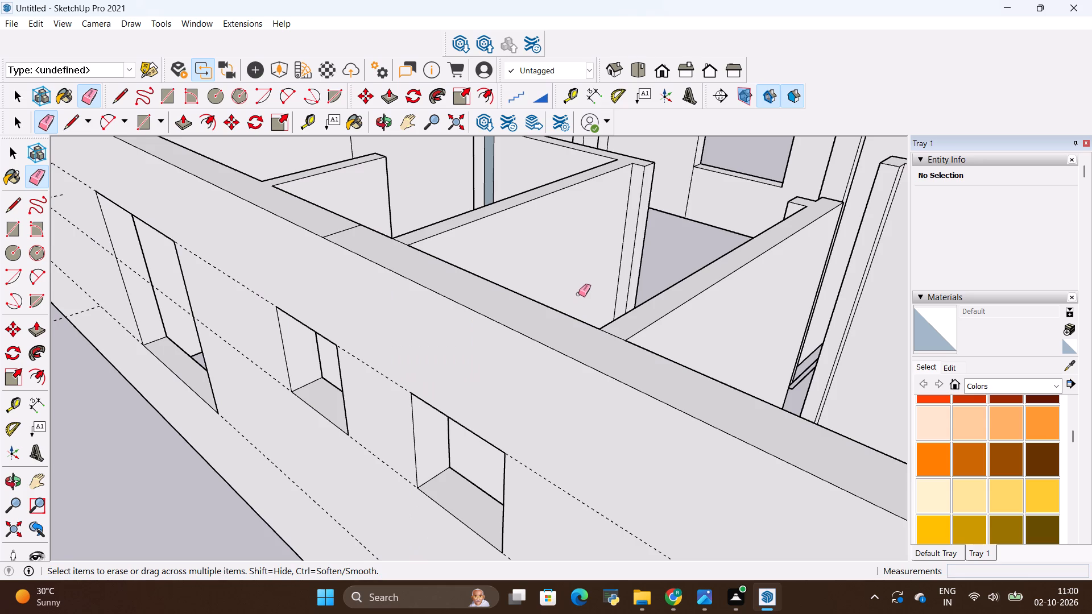
Erase only the short seam line across the wall top between the second and third sections.
{"action": "scroll", "coordinate": [411, 253], "scroll_direction": "up", "scroll_amount": 2}
{"action": "left_click_drag", "start_coordinate": [314, 219], "coordinate": [337, 229]}
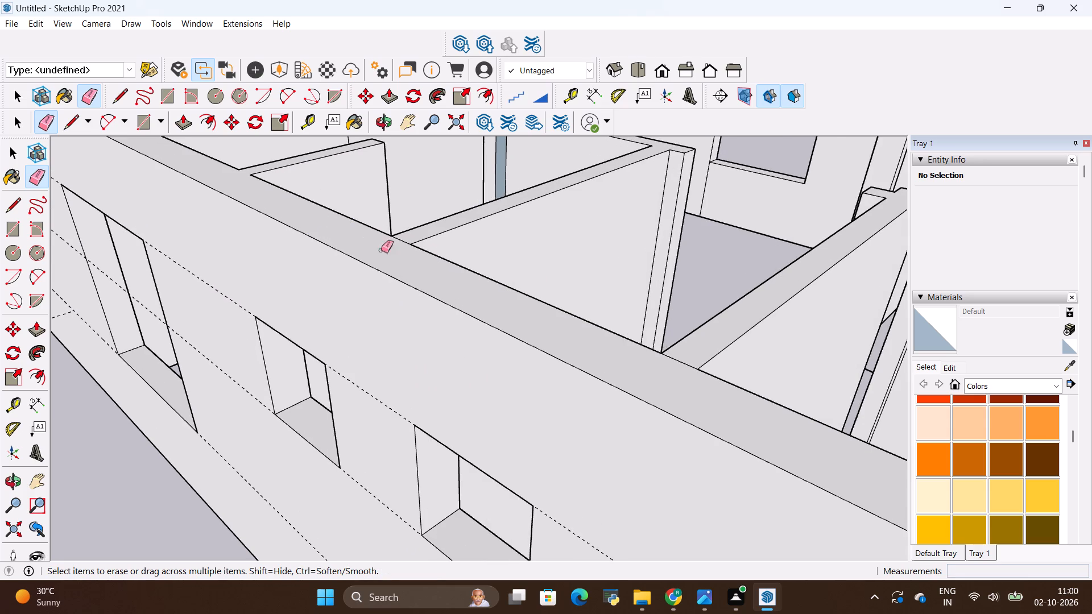
Erase the vertical seams beside the window and above the door on the far wall's inner face.
{"action": "scroll", "coordinate": [474, 271], "scroll_direction": "down", "scroll_amount": 18}
{"action": "scroll", "coordinate": [396, 298], "scroll_direction": "down", "scroll_amount": 5}
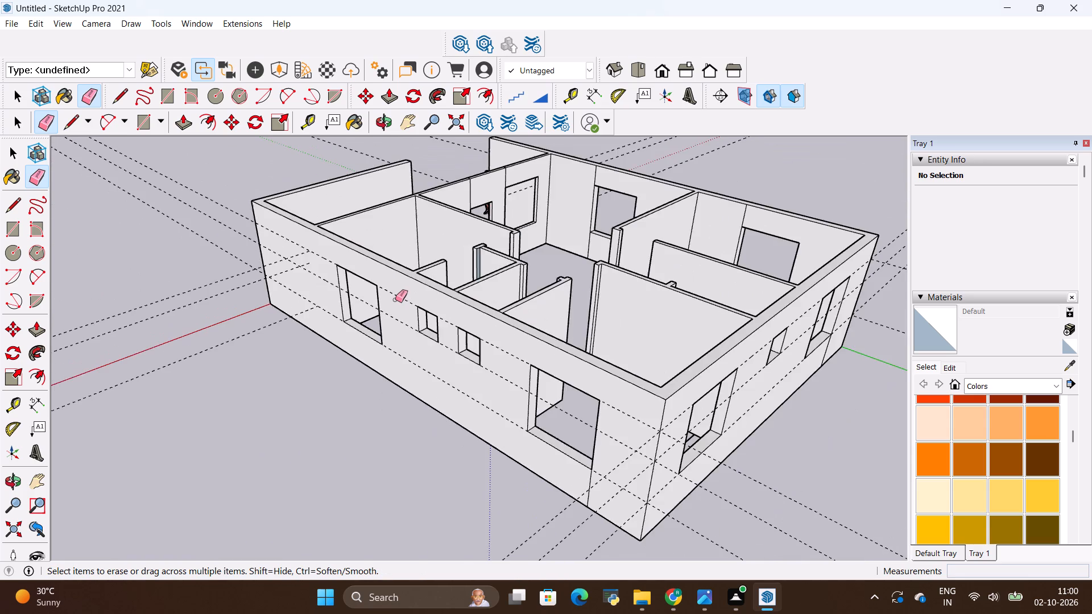
{"action": "scroll", "coordinate": [395, 300], "scroll_direction": "down", "scroll_amount": 3}
{"action": "middle_click_drag", "start_coordinate": [595, 340], "coordinate": [325, 366]}
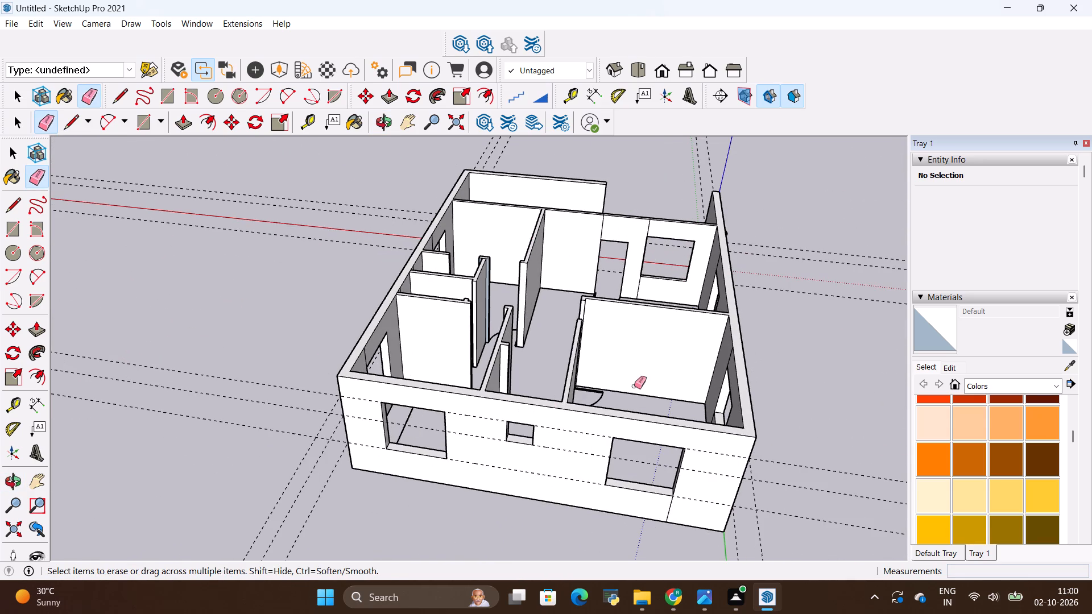
{"action": "scroll", "coordinate": [722, 234], "scroll_direction": "up", "scroll_amount": 9}
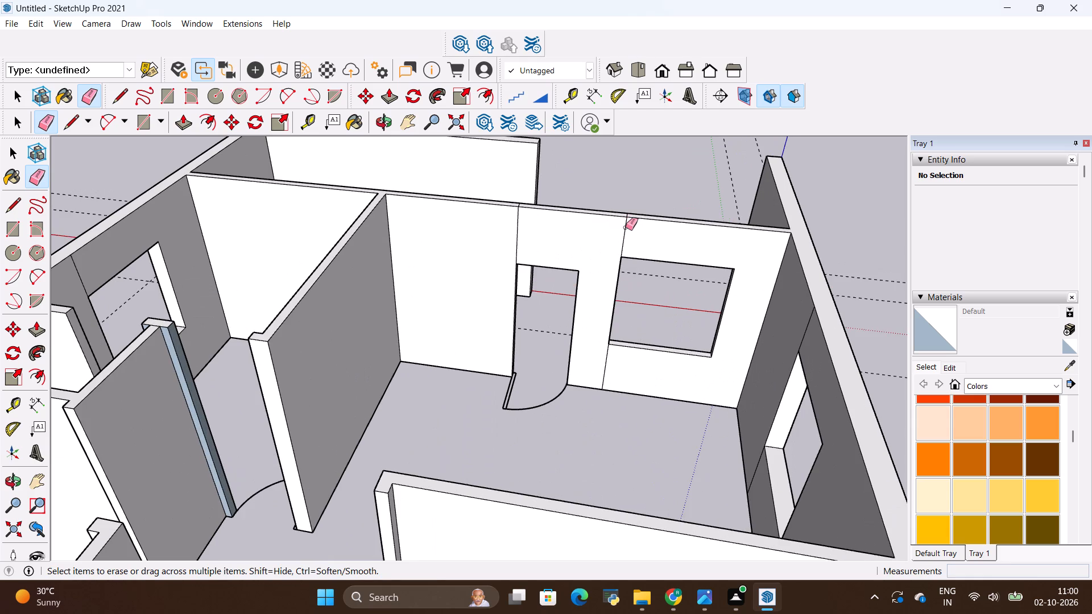
{"action": "left_click_drag", "start_coordinate": [626, 234], "coordinate": [595, 231]}
{"action": "scroll", "coordinate": [592, 359], "scroll_direction": "up", "scroll_amount": 4}
{"action": "left_click_drag", "start_coordinate": [598, 372], "coordinate": [623, 376]}
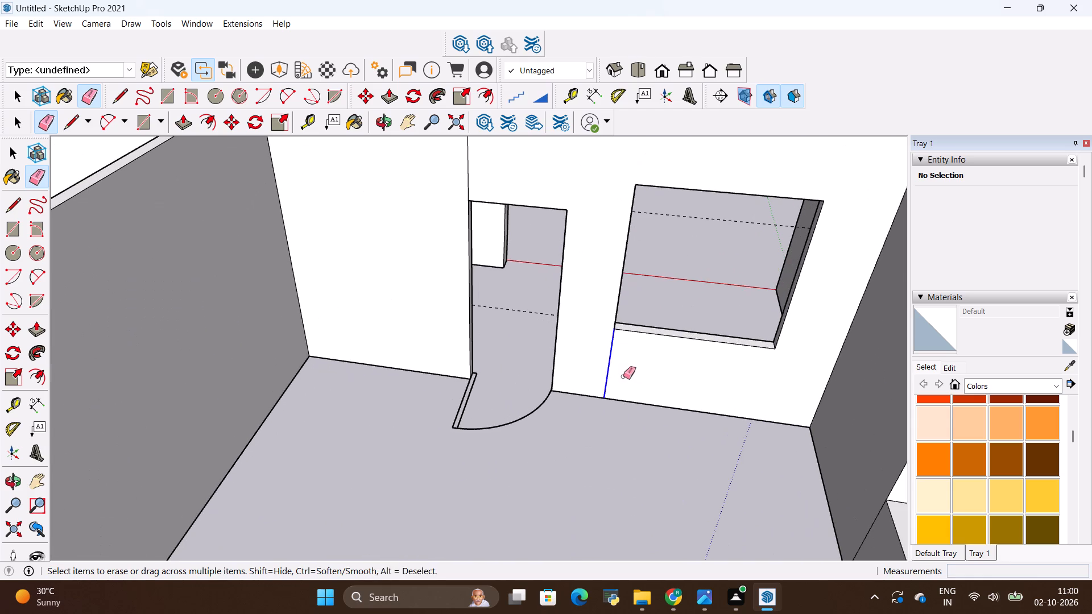
{"action": "left_click_drag", "start_coordinate": [623, 376], "coordinate": [626, 376]}
{"action": "left_click_drag", "start_coordinate": [465, 186], "coordinate": [394, 189]}
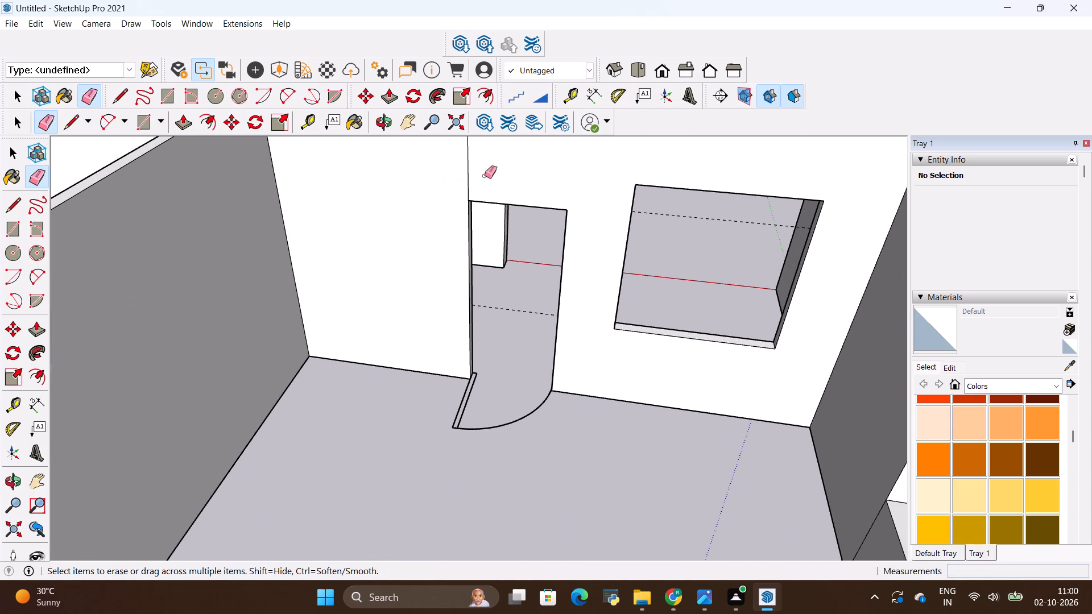
{"action": "left_click_drag", "start_coordinate": [484, 175], "coordinate": [417, 190]}
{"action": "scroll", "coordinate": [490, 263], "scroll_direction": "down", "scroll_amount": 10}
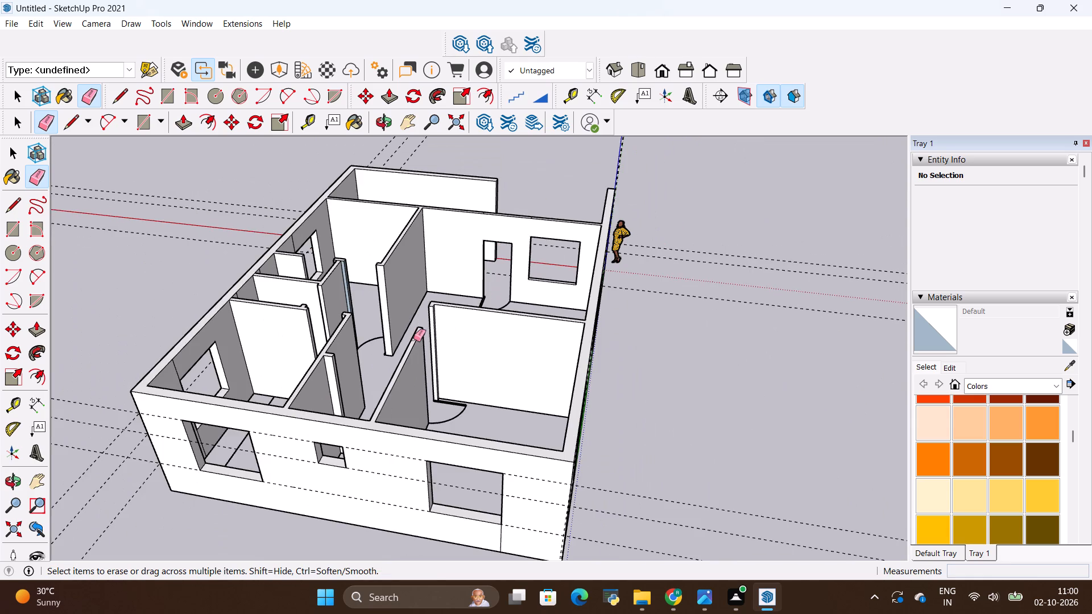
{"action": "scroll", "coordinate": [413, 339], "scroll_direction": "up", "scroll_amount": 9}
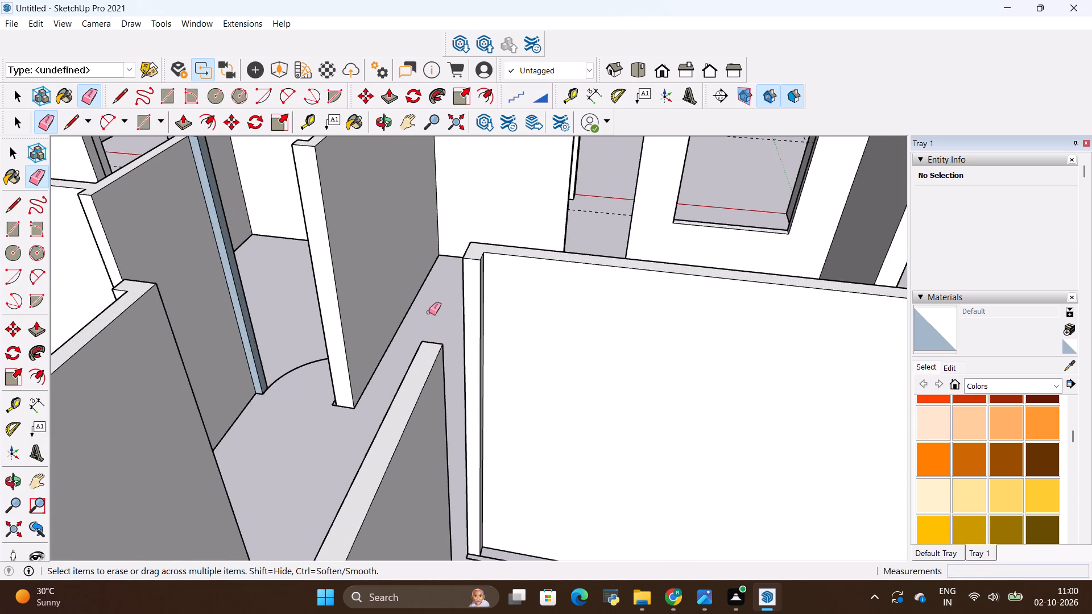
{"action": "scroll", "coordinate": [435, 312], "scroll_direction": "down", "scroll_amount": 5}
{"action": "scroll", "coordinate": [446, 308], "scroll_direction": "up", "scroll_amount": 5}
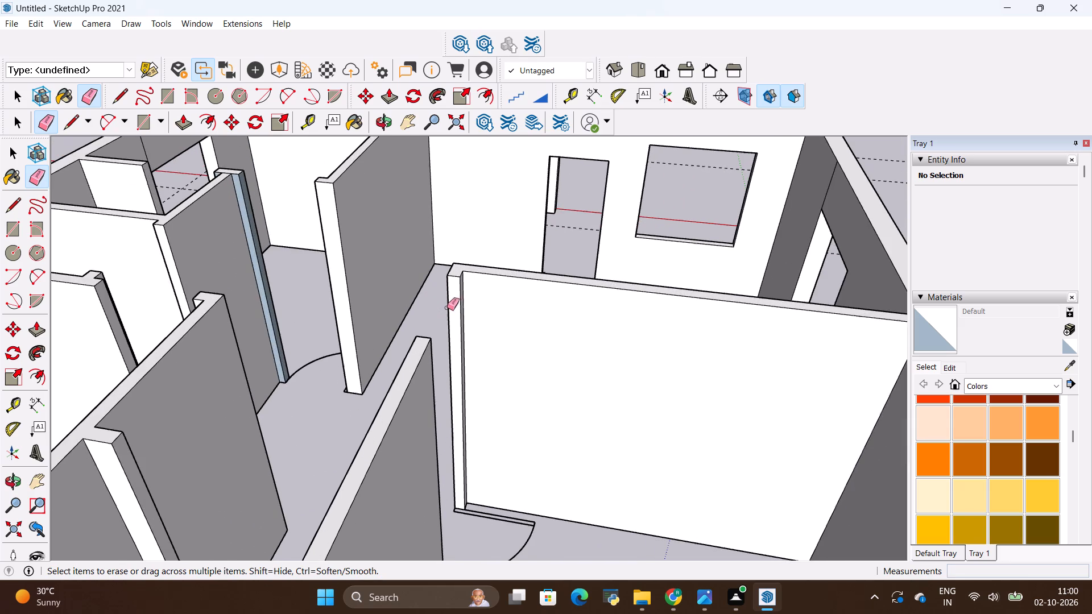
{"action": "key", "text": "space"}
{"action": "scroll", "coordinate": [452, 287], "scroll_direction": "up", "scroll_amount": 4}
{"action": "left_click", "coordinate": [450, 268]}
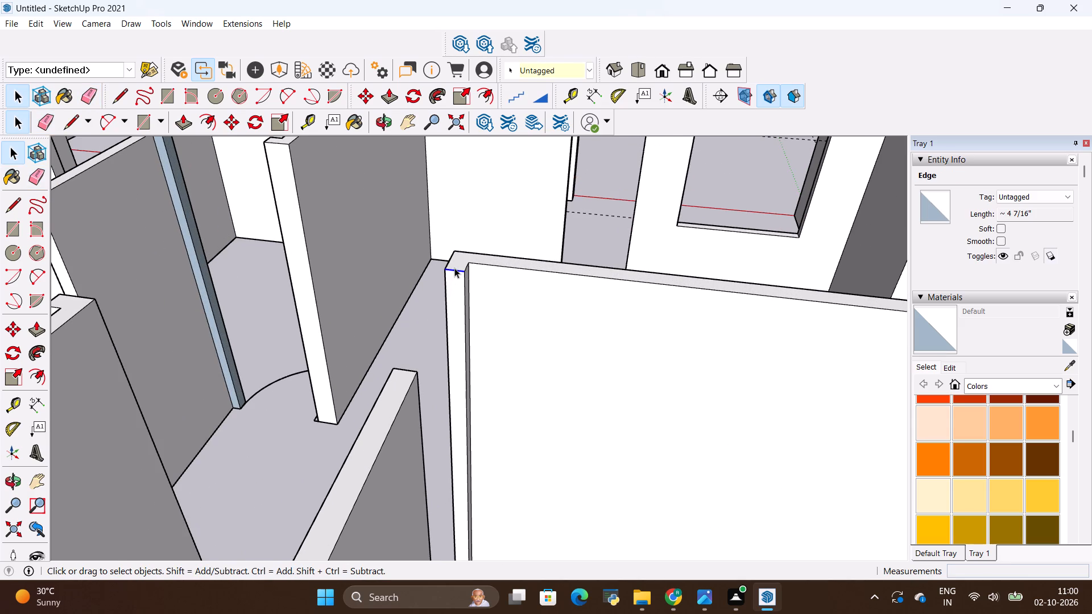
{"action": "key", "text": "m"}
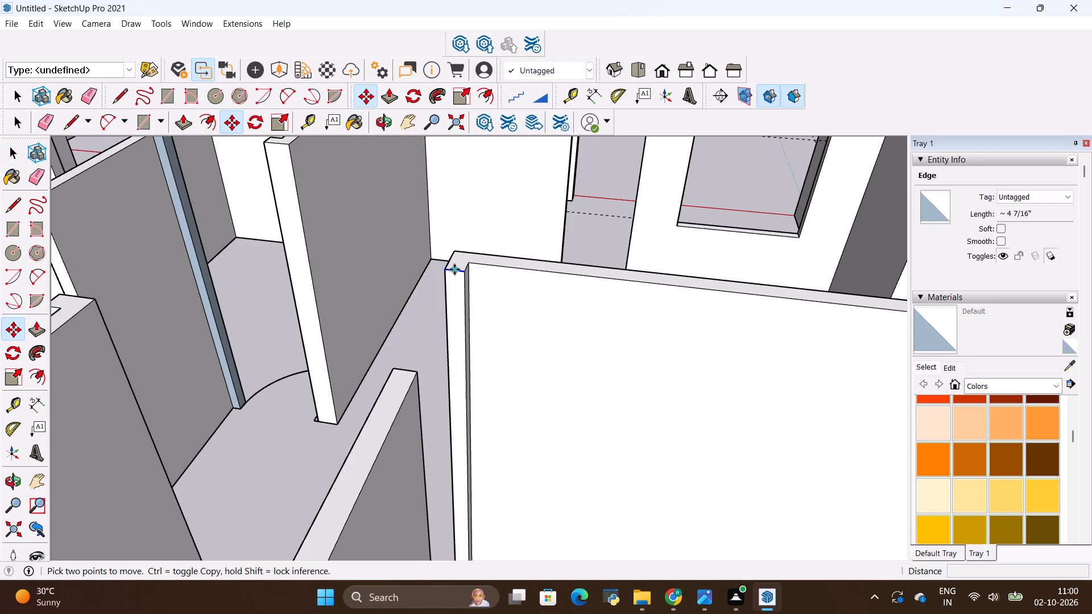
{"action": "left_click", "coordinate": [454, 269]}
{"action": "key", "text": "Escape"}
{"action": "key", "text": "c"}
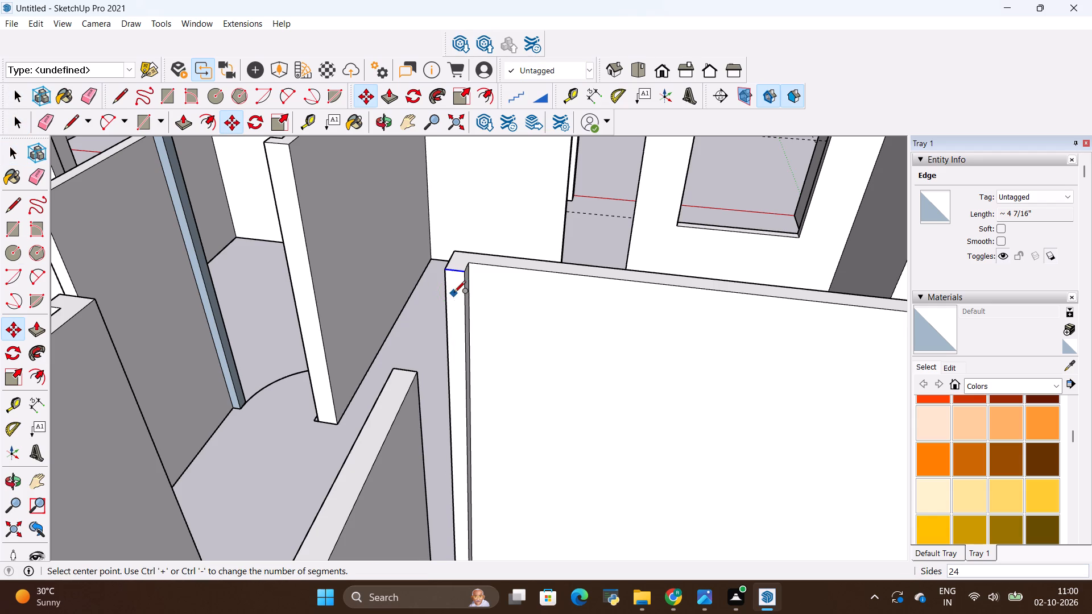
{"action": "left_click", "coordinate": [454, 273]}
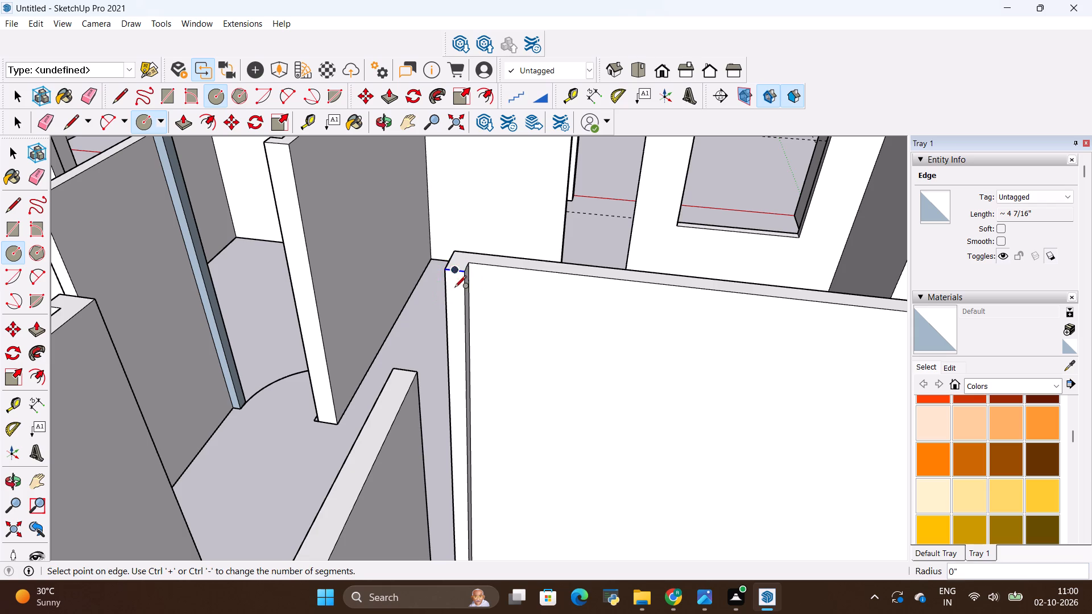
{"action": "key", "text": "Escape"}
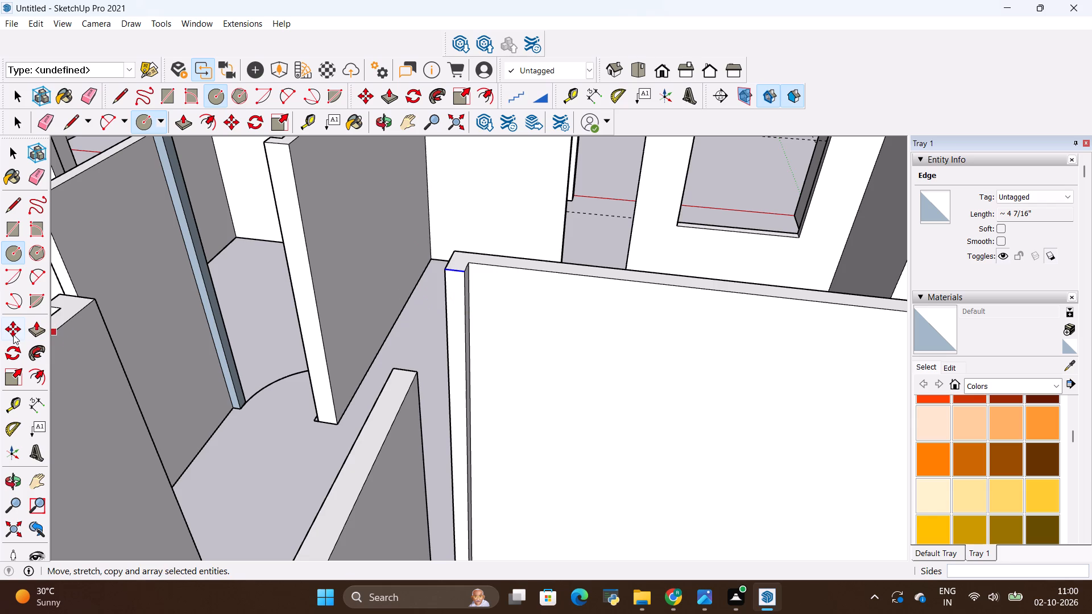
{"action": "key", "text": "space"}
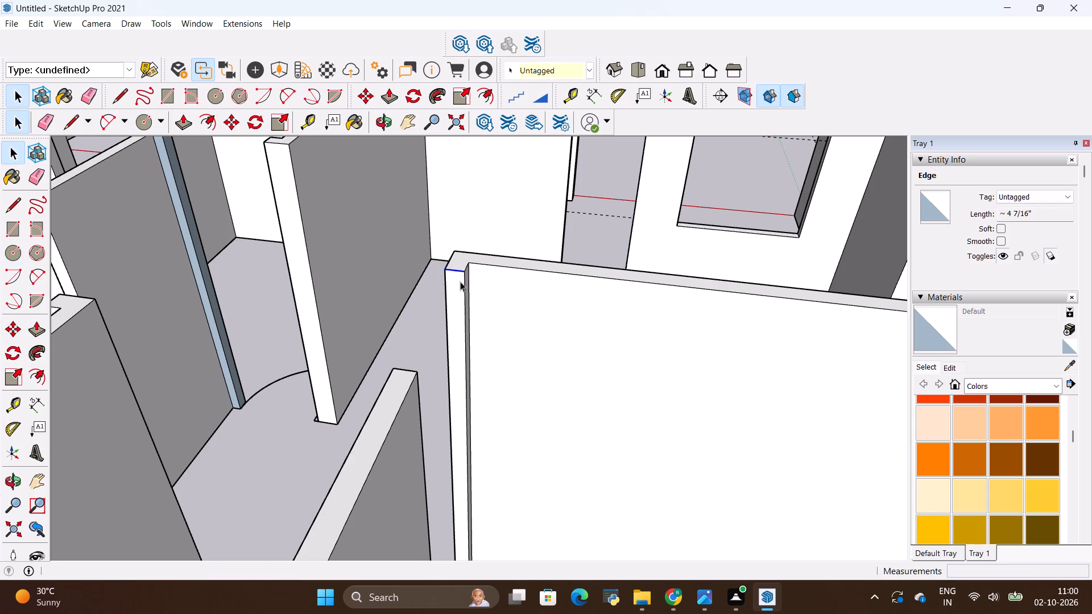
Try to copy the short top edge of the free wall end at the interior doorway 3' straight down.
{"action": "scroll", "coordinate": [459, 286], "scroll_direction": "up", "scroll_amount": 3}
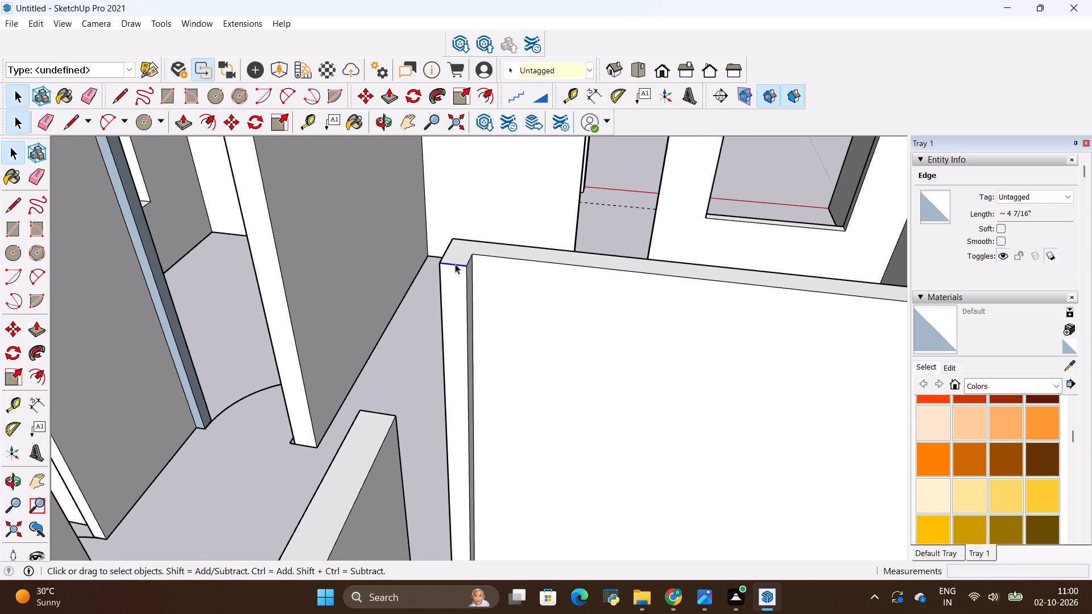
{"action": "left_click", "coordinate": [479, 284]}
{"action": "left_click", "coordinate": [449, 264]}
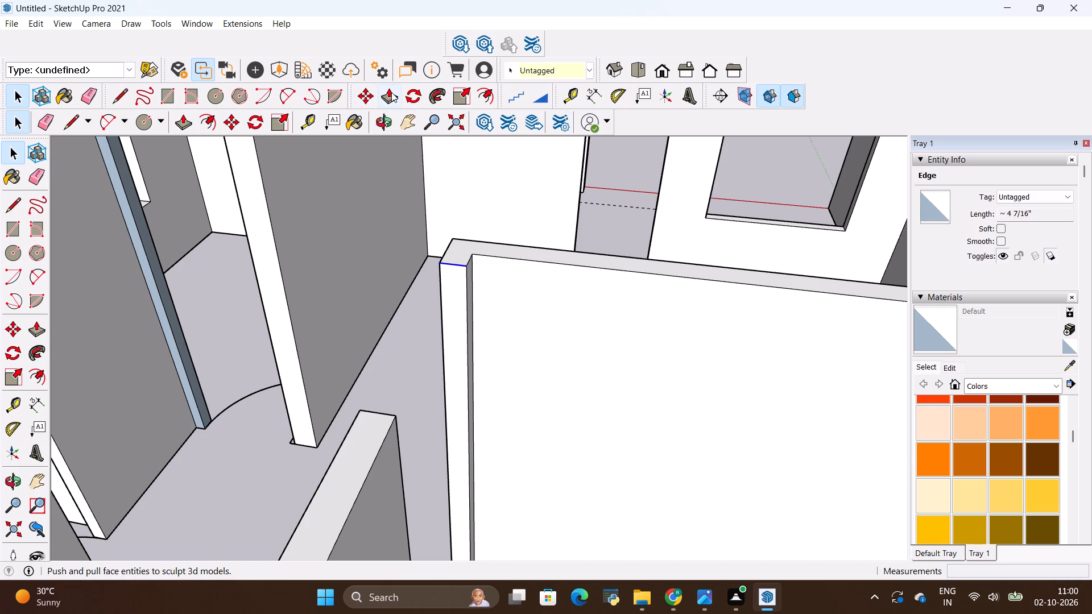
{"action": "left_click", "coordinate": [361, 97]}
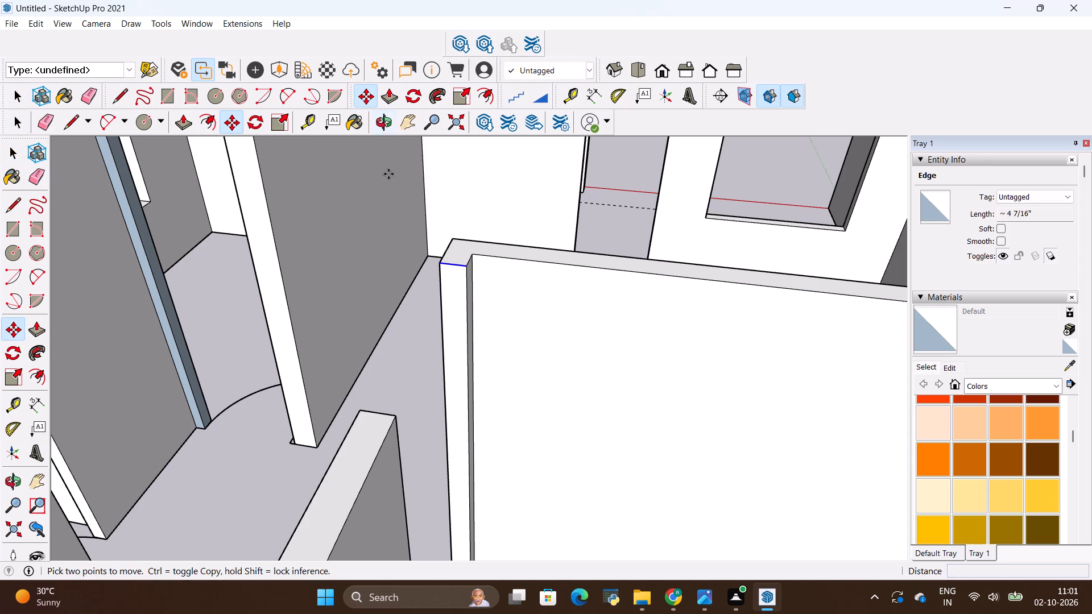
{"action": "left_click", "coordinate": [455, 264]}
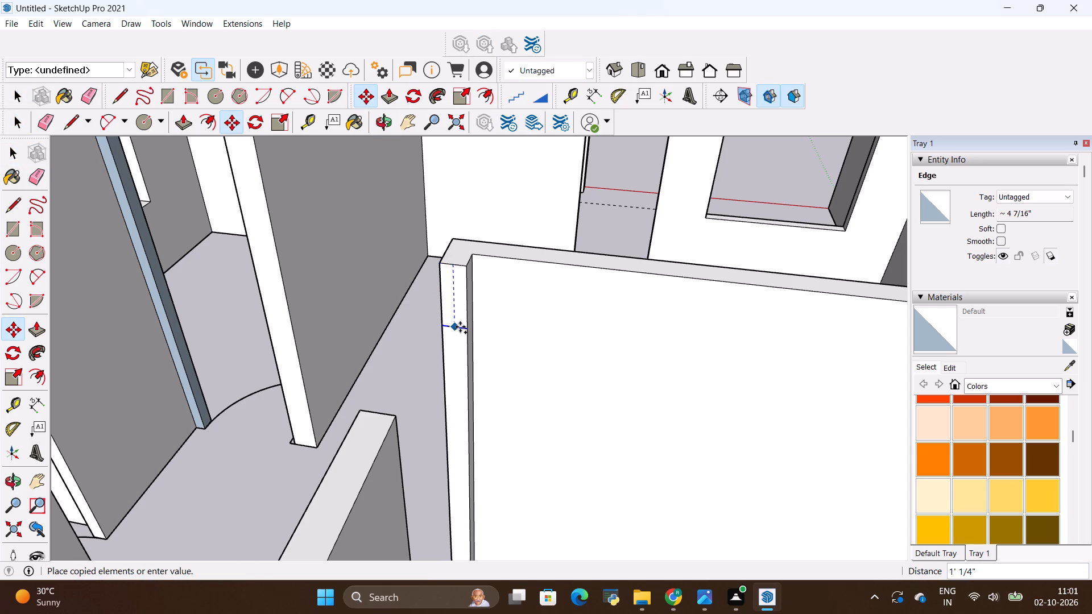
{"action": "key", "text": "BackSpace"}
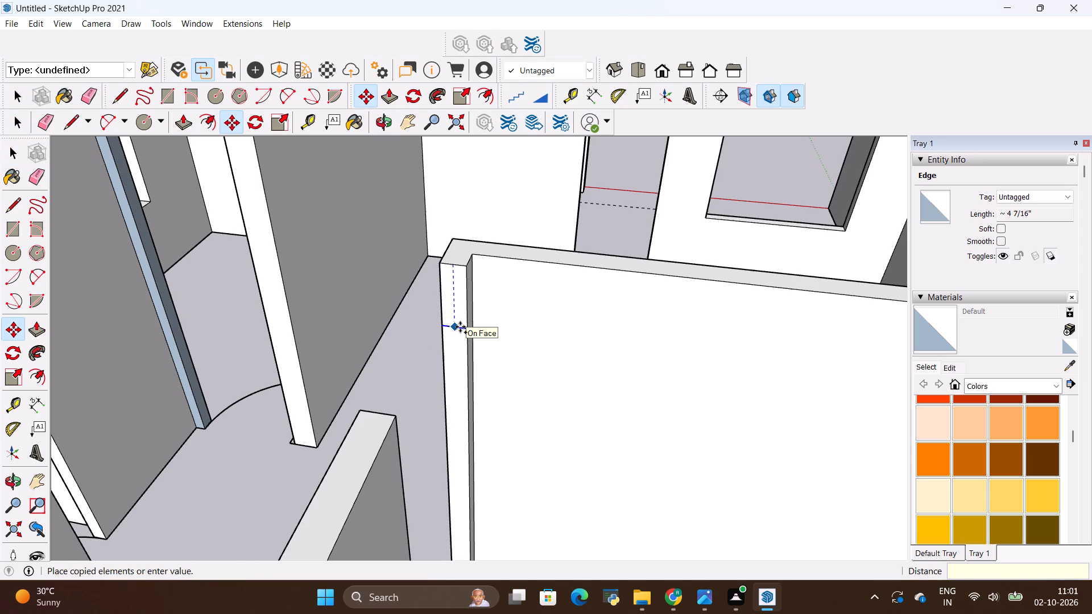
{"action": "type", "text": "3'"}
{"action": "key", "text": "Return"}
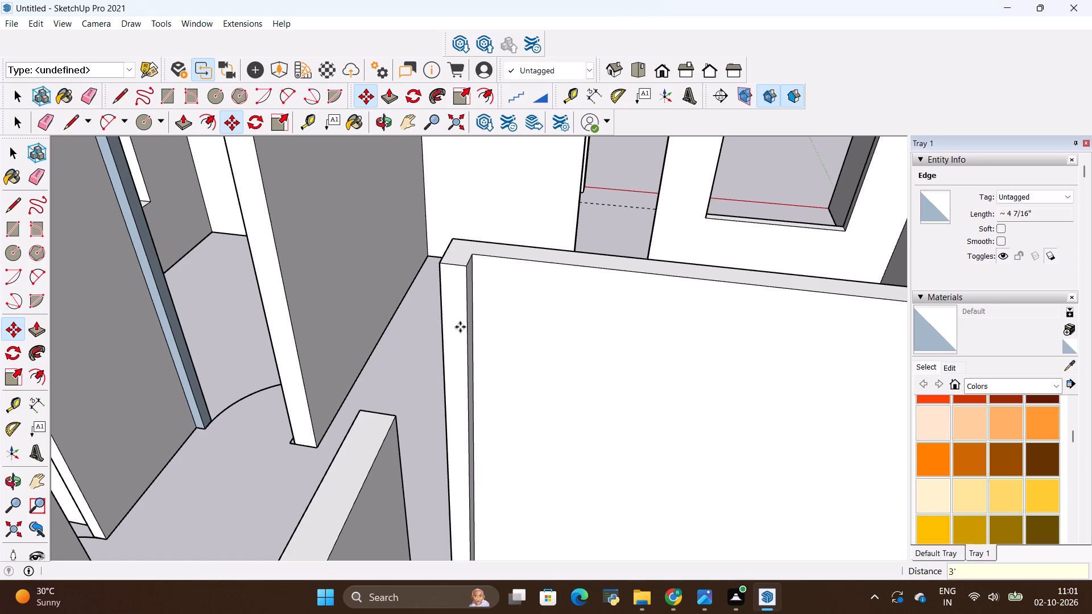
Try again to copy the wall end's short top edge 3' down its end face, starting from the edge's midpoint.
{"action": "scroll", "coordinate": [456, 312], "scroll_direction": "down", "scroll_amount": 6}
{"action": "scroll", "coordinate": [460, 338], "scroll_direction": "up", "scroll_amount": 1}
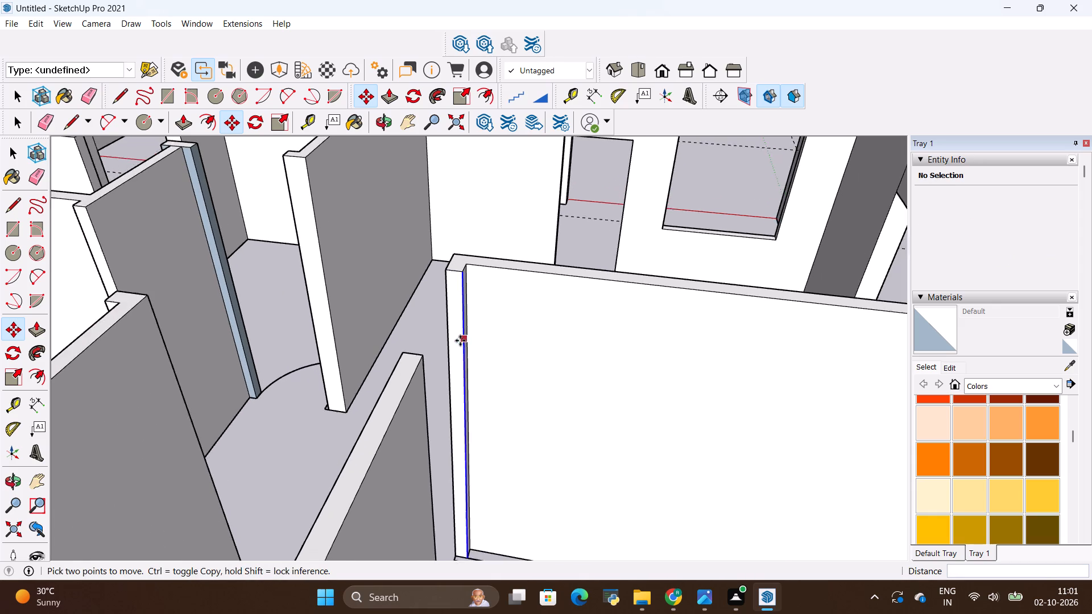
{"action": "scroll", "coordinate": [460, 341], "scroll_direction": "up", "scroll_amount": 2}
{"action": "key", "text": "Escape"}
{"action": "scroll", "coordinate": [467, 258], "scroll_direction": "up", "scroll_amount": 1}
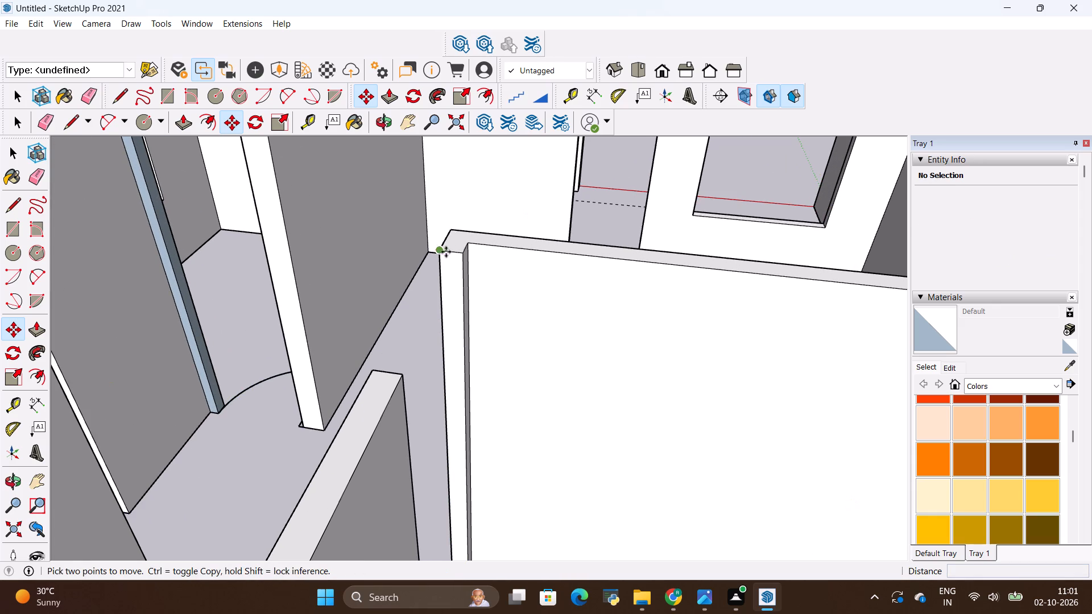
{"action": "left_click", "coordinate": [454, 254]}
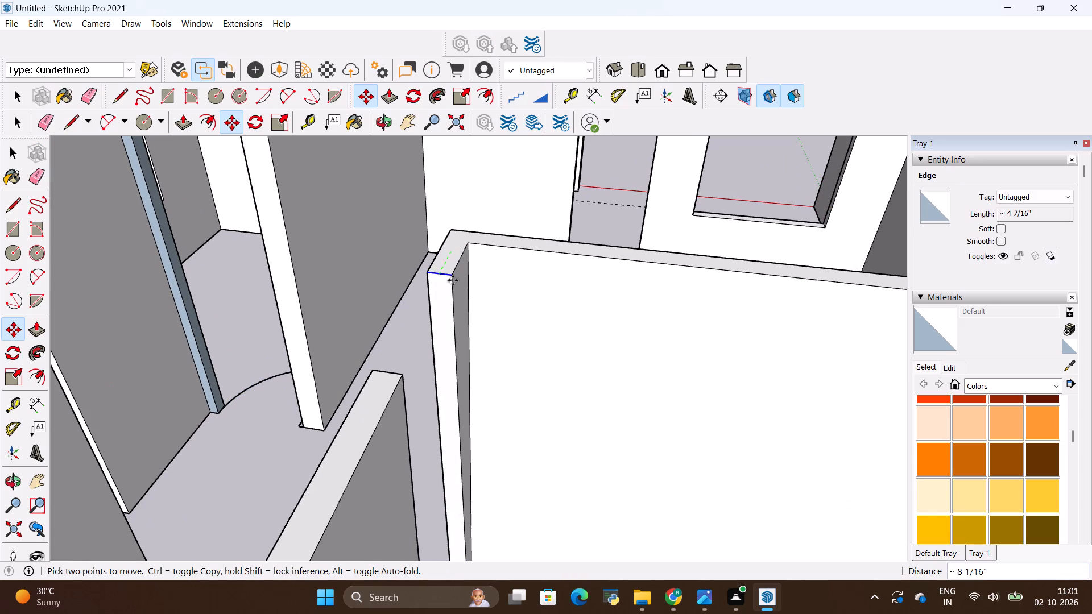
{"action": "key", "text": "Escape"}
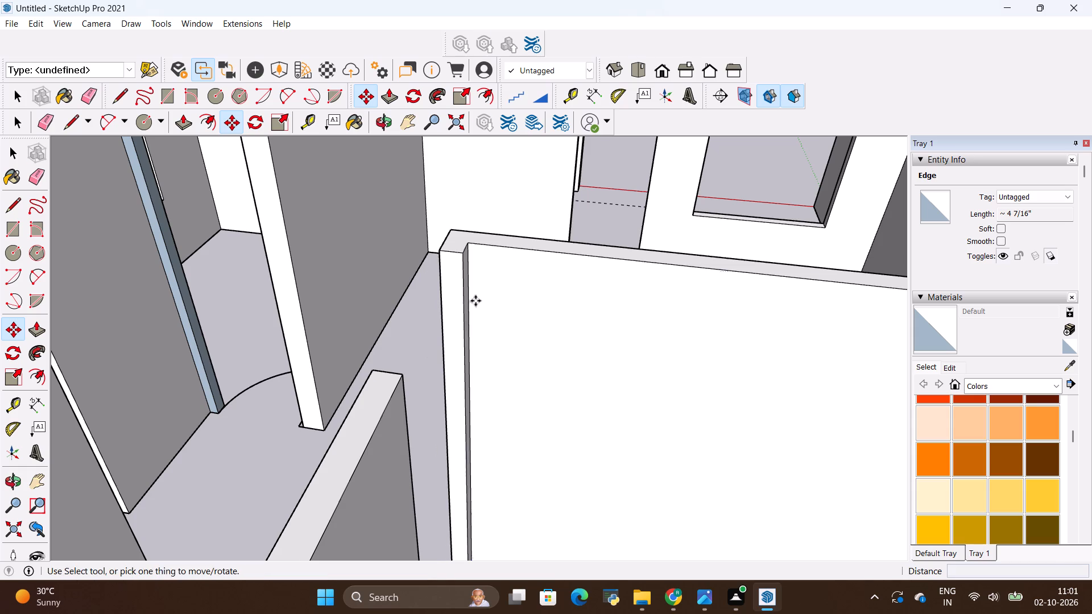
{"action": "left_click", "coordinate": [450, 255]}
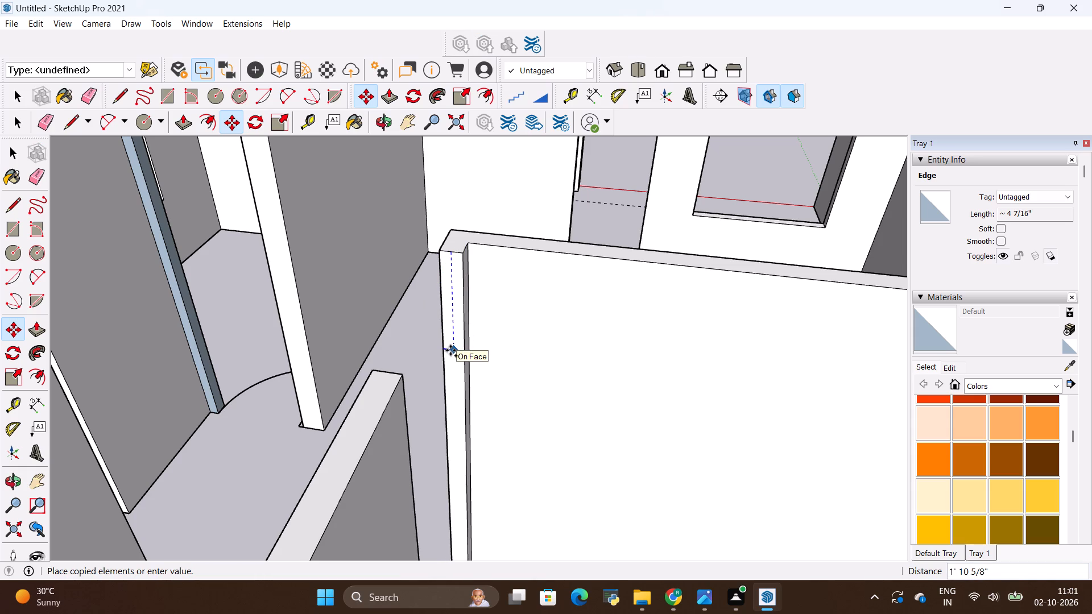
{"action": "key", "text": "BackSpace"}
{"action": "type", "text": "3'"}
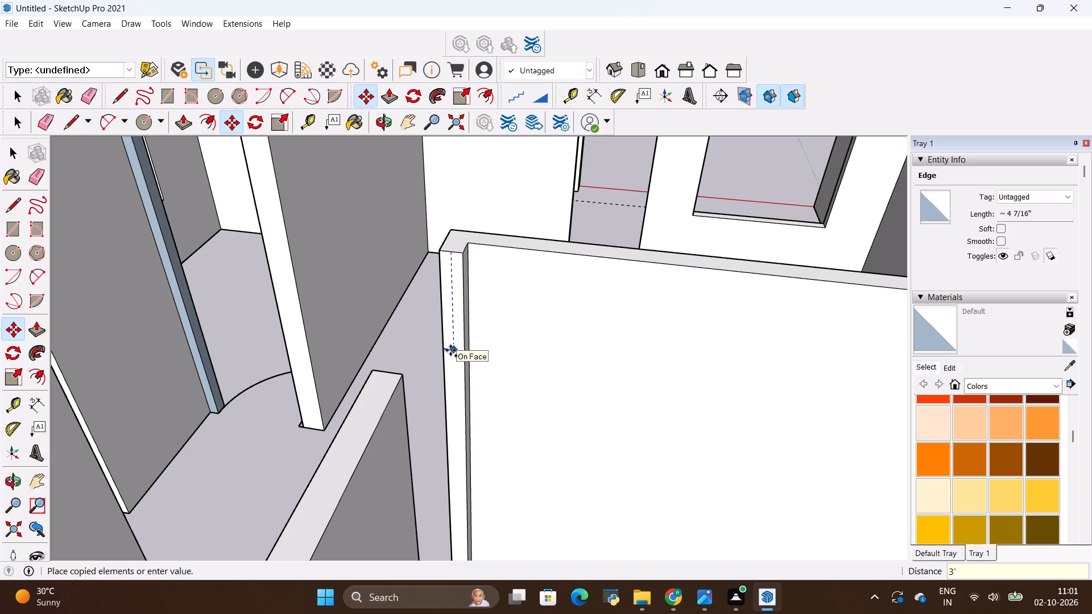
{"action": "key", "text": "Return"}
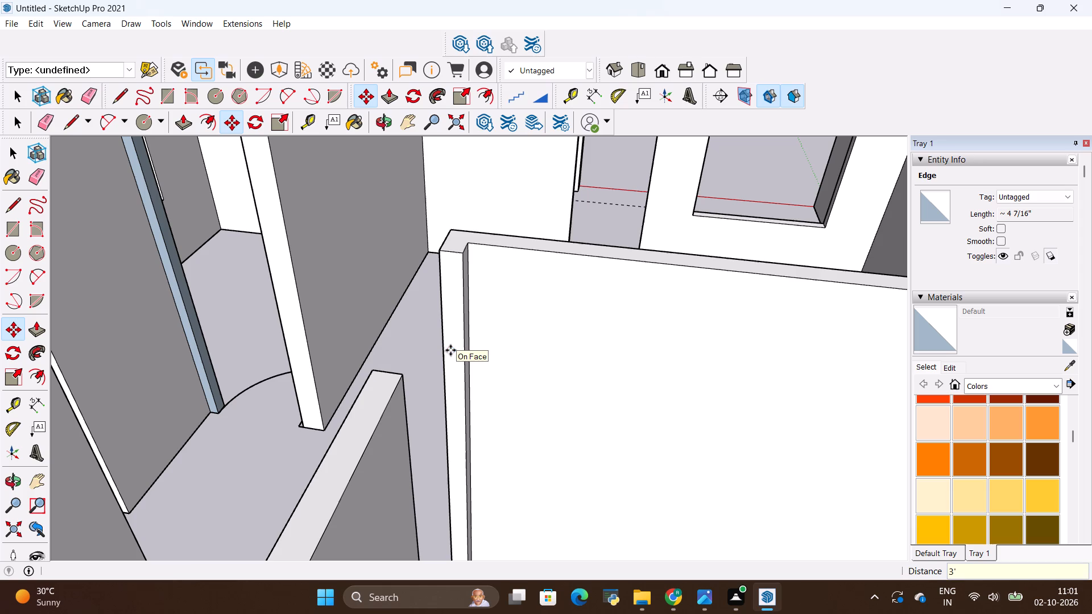
Place a horizontal guide line 3' below the top edge of the free wall end beside the interior doorway.
{"action": "scroll", "coordinate": [446, 338], "scroll_direction": "down", "scroll_amount": 5}
{"action": "scroll", "coordinate": [530, 372], "scroll_direction": "down", "scroll_amount": 4}
{"action": "middle_click_drag", "start_coordinate": [559, 387], "coordinate": [555, 387]}
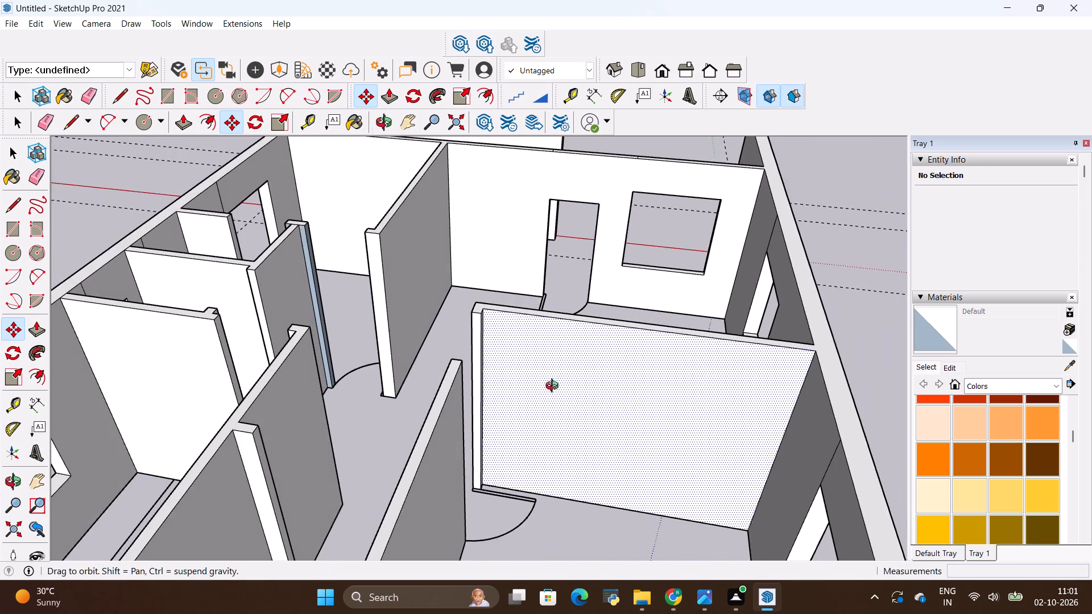
{"action": "middle_click_drag", "start_coordinate": [555, 387], "coordinate": [607, 395]}
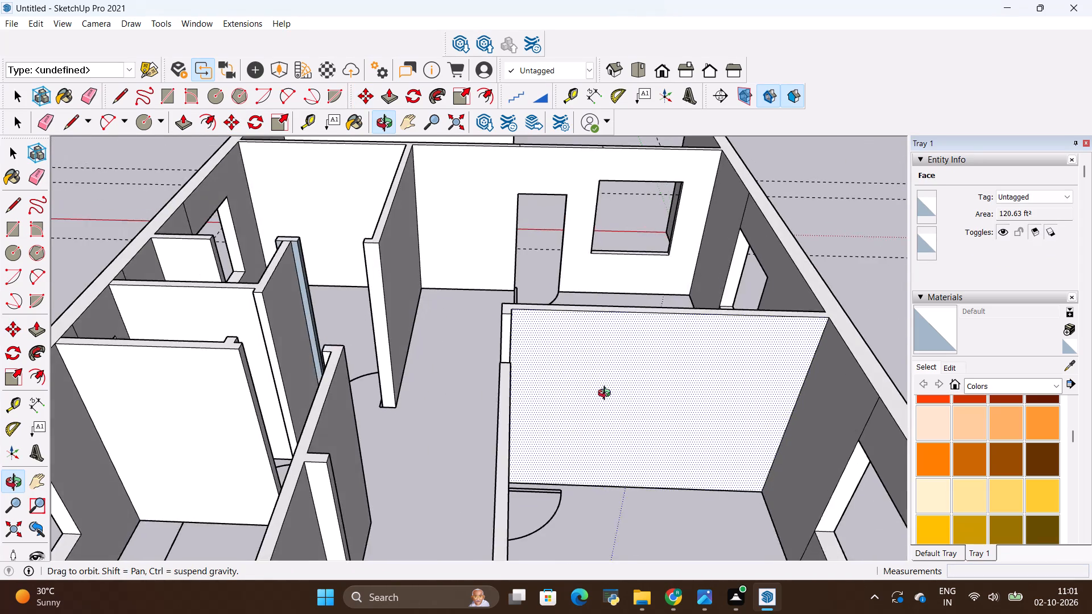
{"action": "middle_click_drag", "start_coordinate": [607, 395], "coordinate": [562, 396]}
{"action": "scroll", "coordinate": [483, 326], "scroll_direction": "up", "scroll_amount": 8}
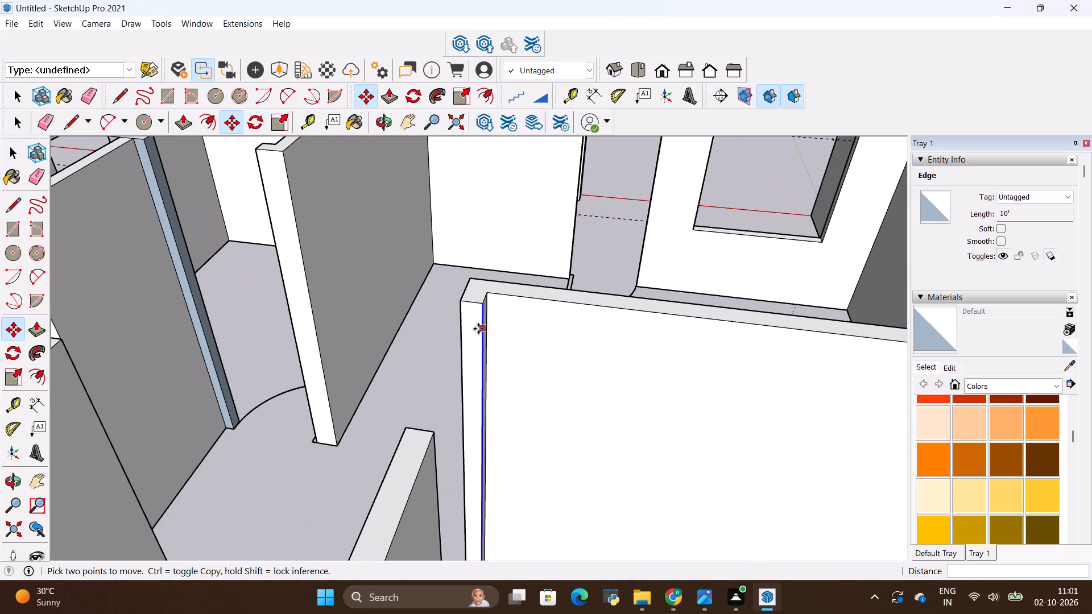
{"action": "key", "text": "t"}
{"action": "left_click", "coordinate": [470, 305]}
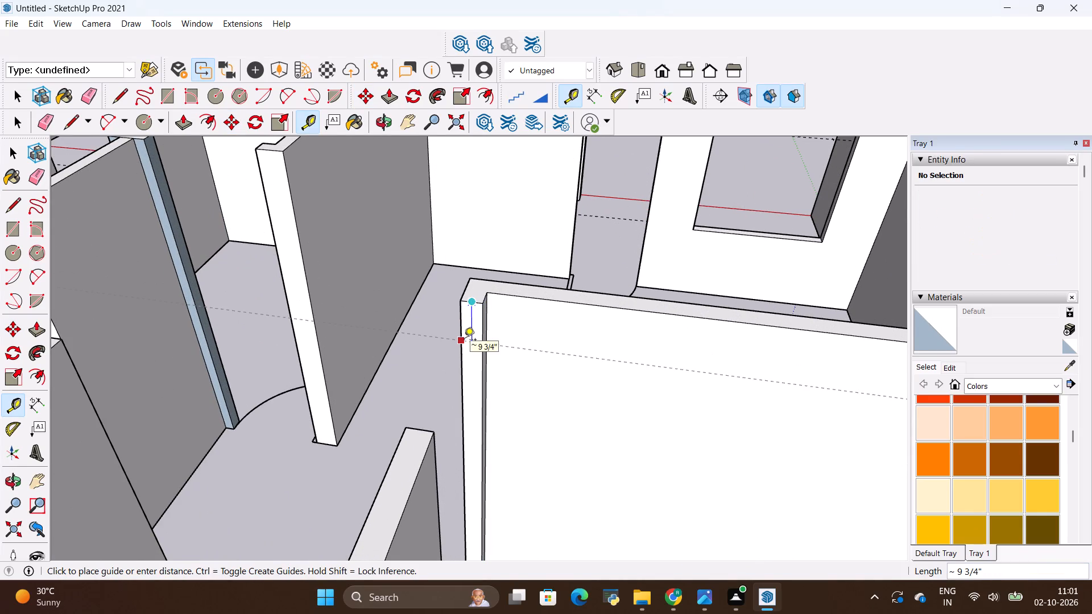
{"action": "key", "text": "BackSpace"}
{"action": "type", "text": "3'"}
{"action": "key", "text": "Return"}
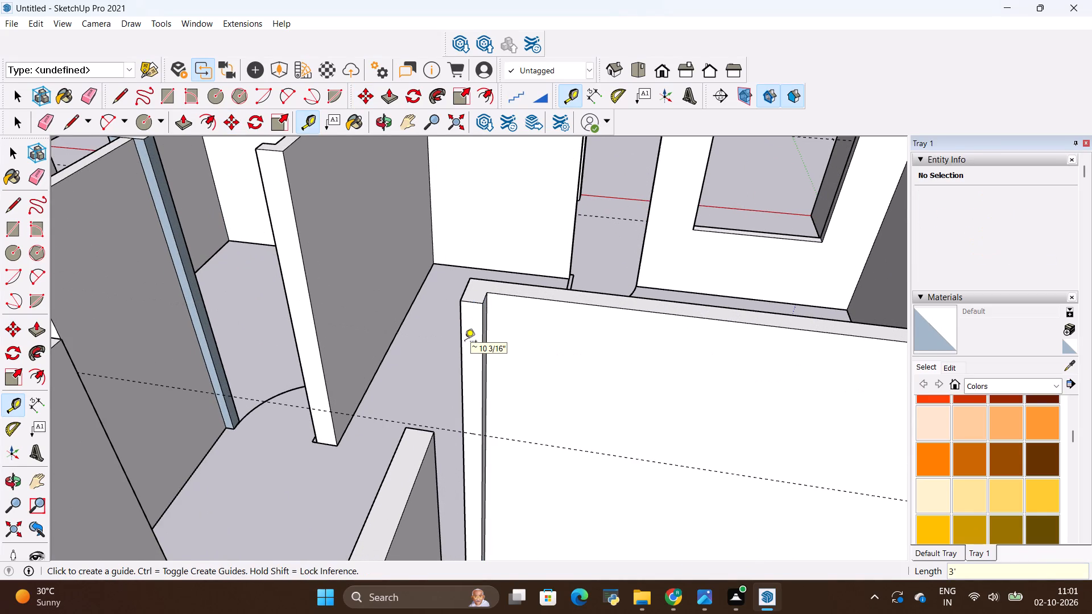
{"action": "scroll", "coordinate": [491, 452], "scroll_direction": "up", "scroll_amount": 3}
{"action": "scroll", "coordinate": [449, 412], "scroll_direction": "up", "scroll_amount": 3}
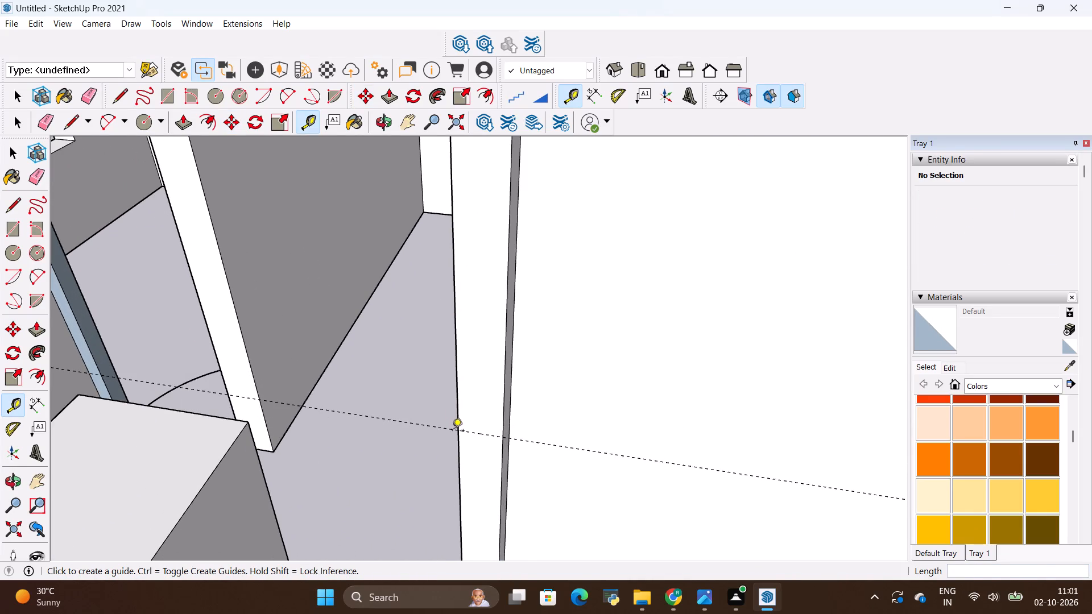
Draw a line across the wall end along the guide and push/pull the face above it 3' to bridge the doorway.
{"action": "key", "text": "l"}
{"action": "left_click", "coordinate": [459, 437]}
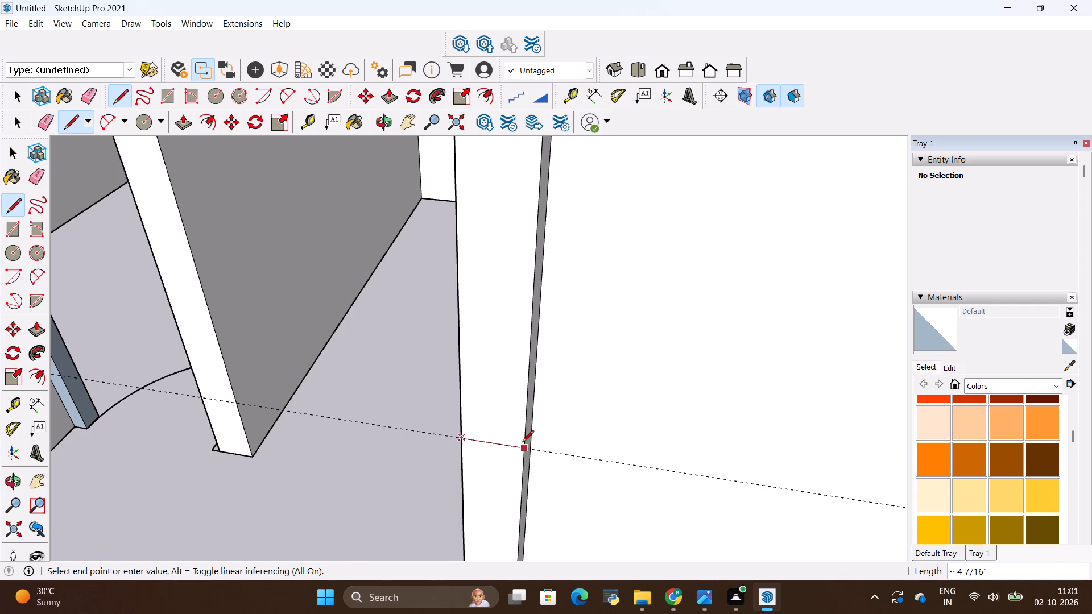
{"action": "left_click", "coordinate": [522, 443]}
{"action": "key", "text": "p"}
{"action": "left_click", "coordinate": [512, 396]}
{"action": "scroll", "coordinate": [429, 409], "scroll_direction": "down", "scroll_amount": 4}
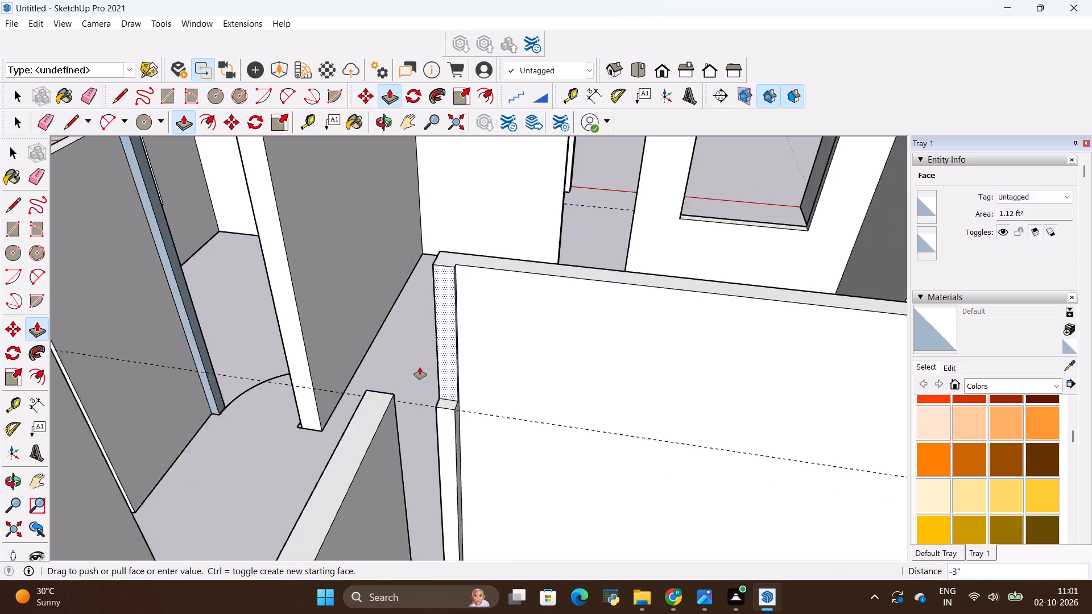
{"action": "scroll", "coordinate": [420, 367], "scroll_direction": "down", "scroll_amount": 2}
{"action": "left_click", "coordinate": [395, 389]}
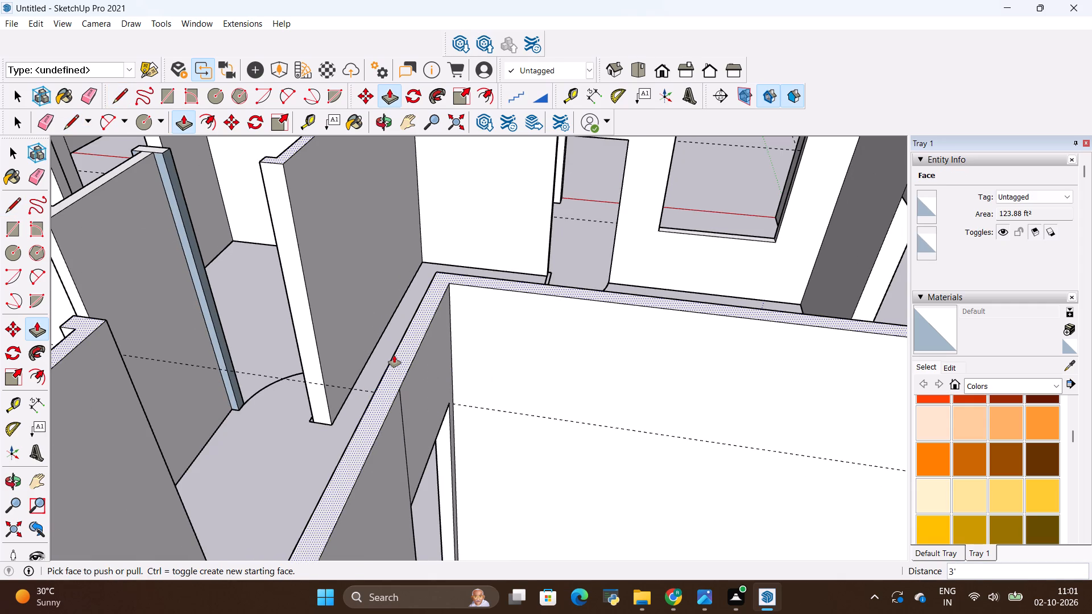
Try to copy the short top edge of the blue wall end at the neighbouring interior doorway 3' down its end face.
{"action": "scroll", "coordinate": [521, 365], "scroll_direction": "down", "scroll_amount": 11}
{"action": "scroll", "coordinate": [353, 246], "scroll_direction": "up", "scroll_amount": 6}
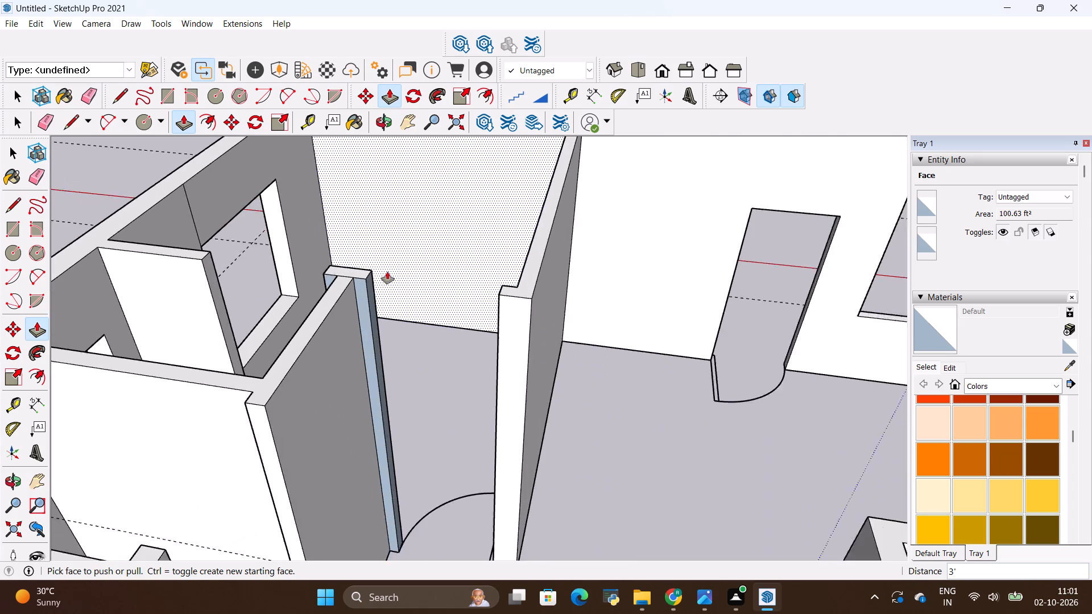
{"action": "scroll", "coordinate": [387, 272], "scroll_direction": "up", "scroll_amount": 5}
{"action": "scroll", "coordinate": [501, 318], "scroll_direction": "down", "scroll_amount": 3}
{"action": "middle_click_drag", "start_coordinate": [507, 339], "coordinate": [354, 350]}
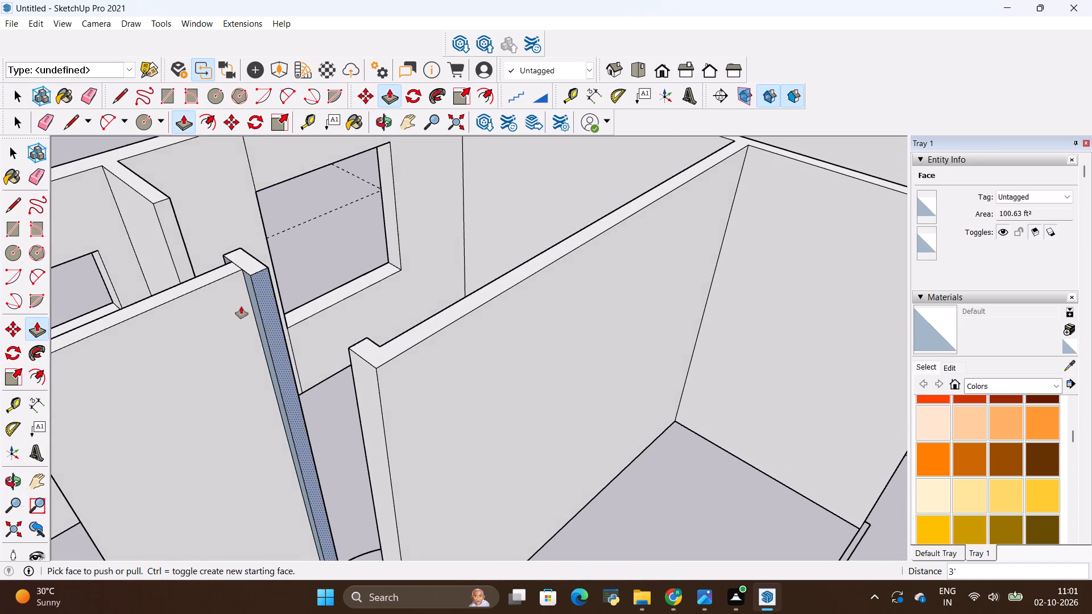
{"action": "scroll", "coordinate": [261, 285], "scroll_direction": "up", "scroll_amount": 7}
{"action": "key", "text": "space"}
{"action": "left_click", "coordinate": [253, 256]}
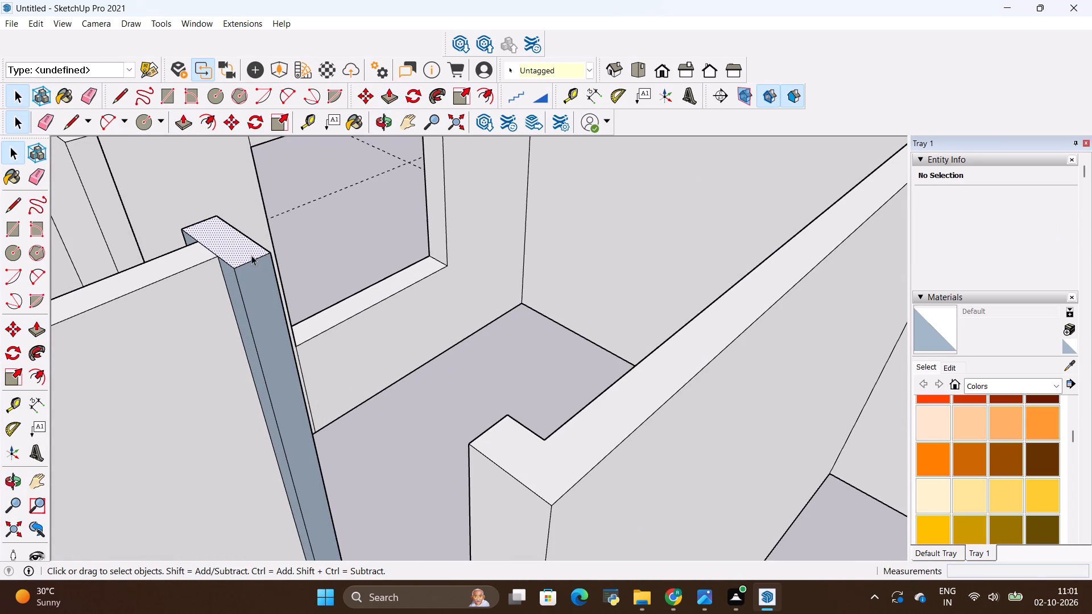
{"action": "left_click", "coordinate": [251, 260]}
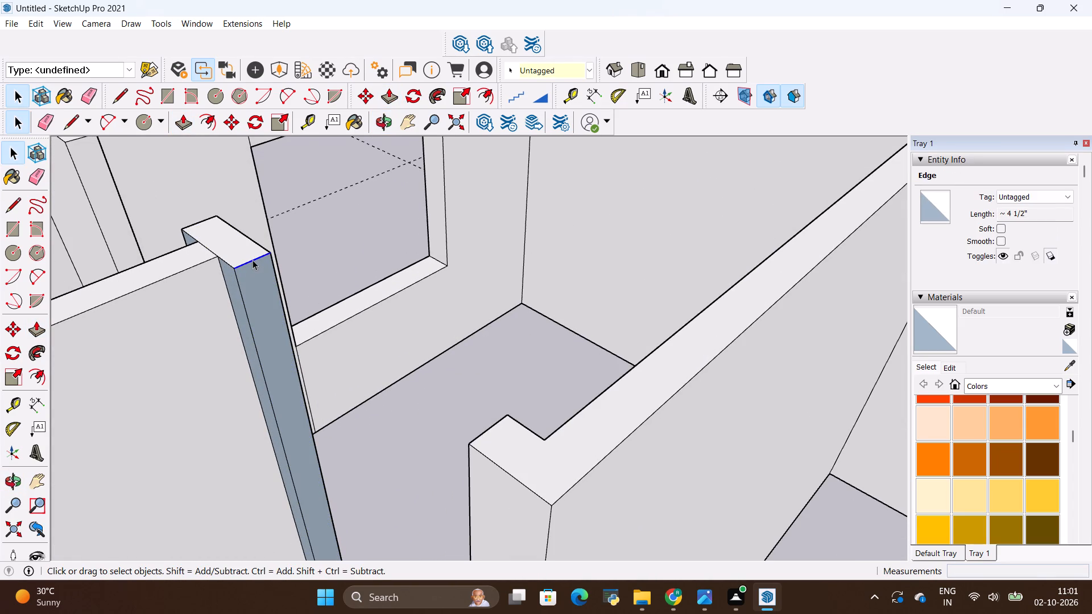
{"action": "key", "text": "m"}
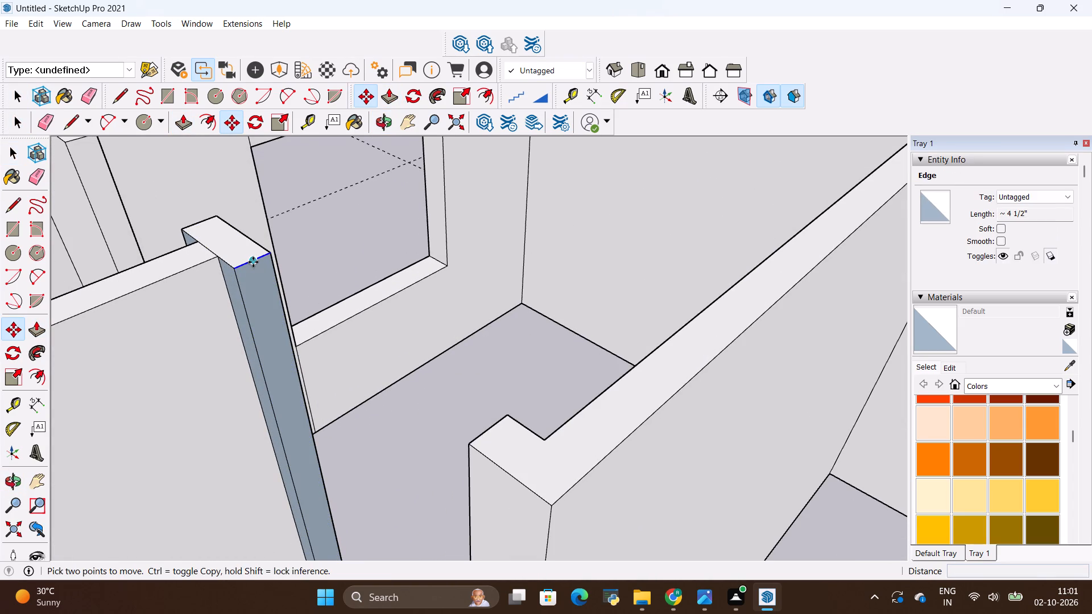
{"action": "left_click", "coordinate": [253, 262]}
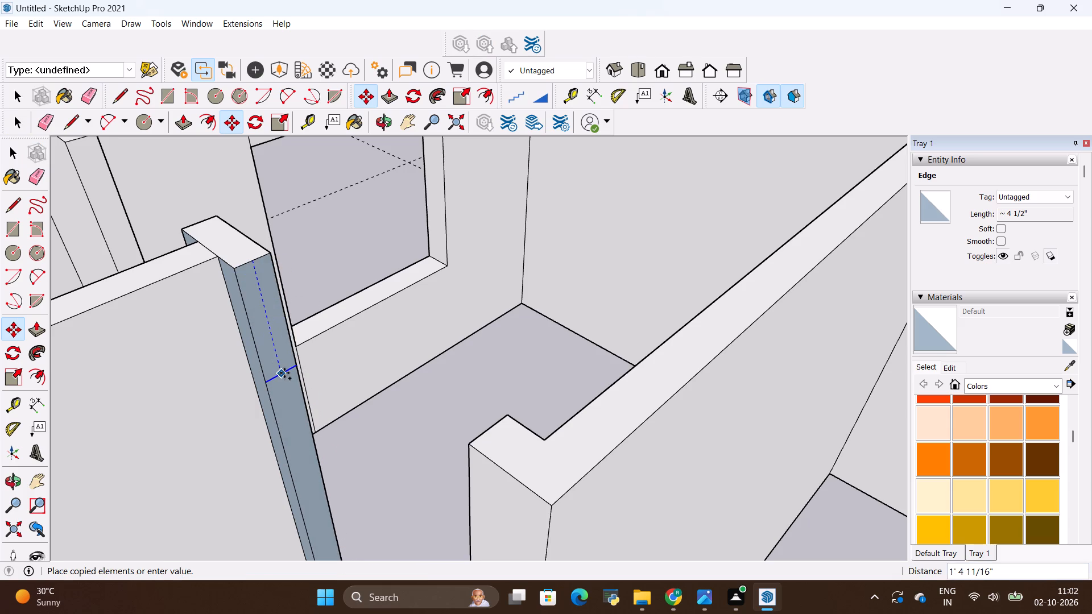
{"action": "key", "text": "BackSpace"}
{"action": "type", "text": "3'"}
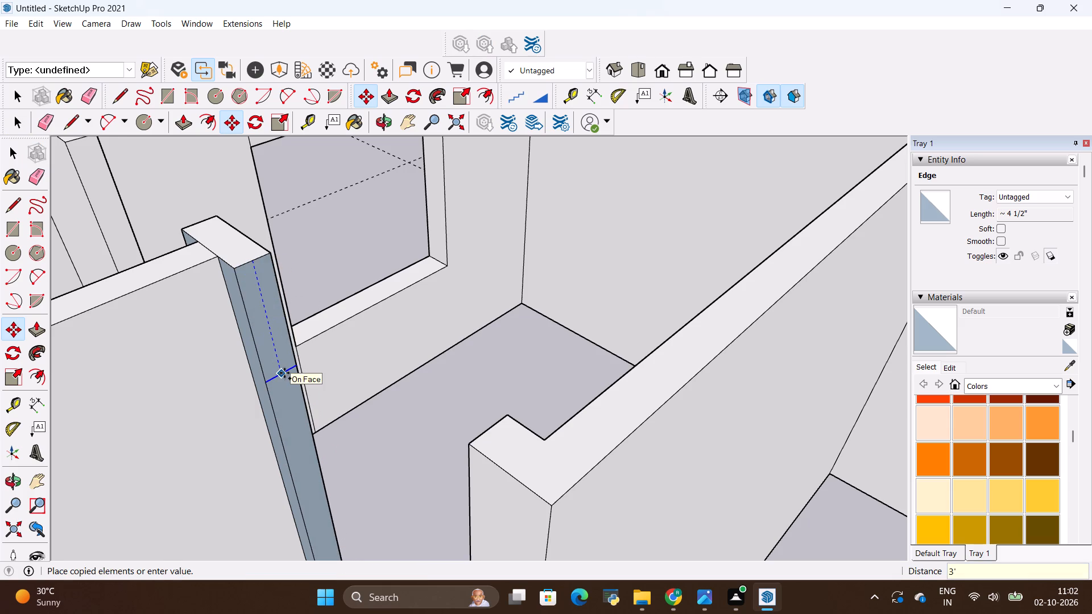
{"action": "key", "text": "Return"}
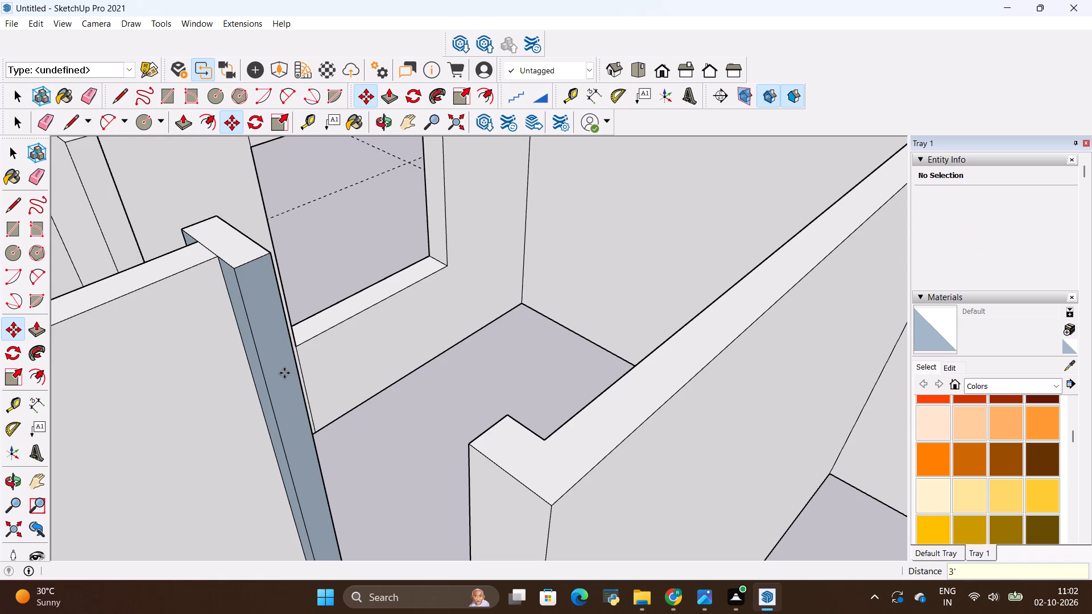
Place a horizontal guide line 3' below the short top edge of the blue wall end beside the doorway.
{"action": "scroll", "coordinate": [108, 218], "scroll_direction": "down", "scroll_amount": 4}
{"action": "scroll", "coordinate": [219, 316], "scroll_direction": "down", "scroll_amount": 3}
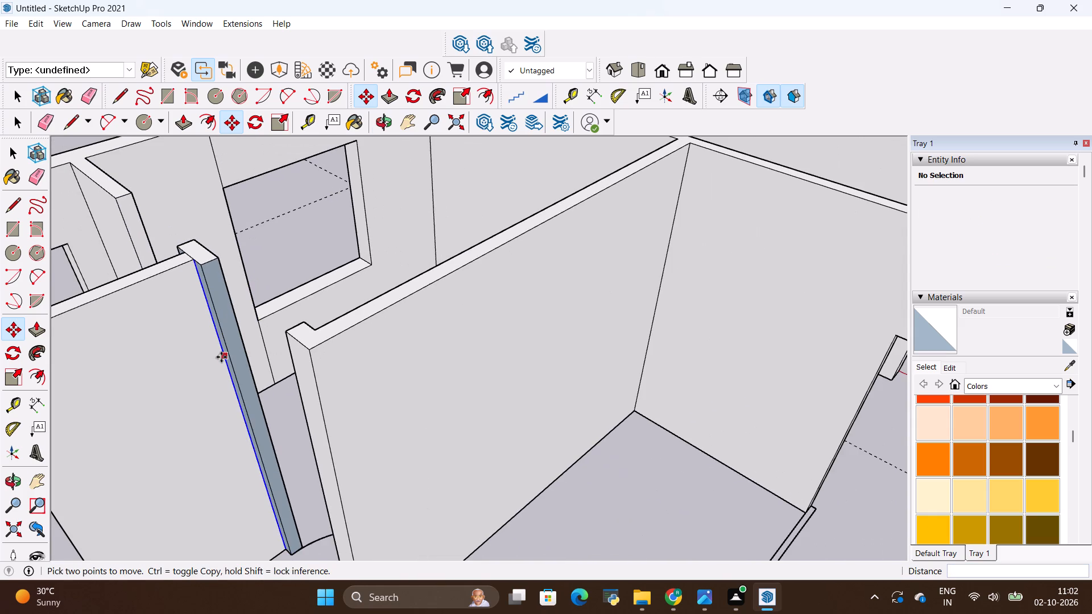
{"action": "middle_click_drag", "start_coordinate": [221, 357], "coordinate": [264, 365]}
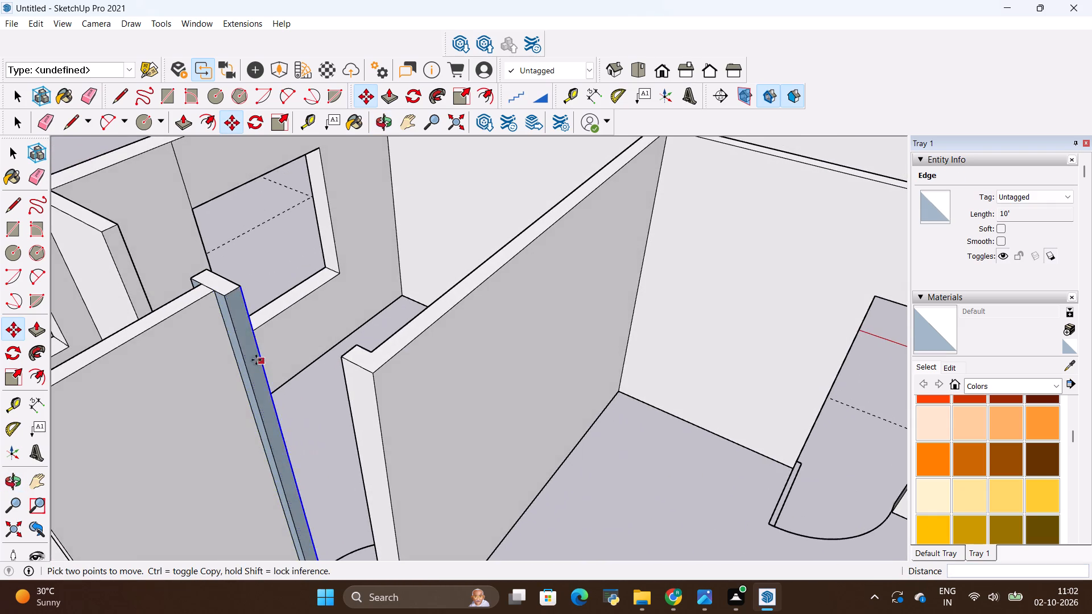
{"action": "scroll", "coordinate": [227, 317], "scroll_direction": "up", "scroll_amount": 4}
{"action": "key", "text": "t"}
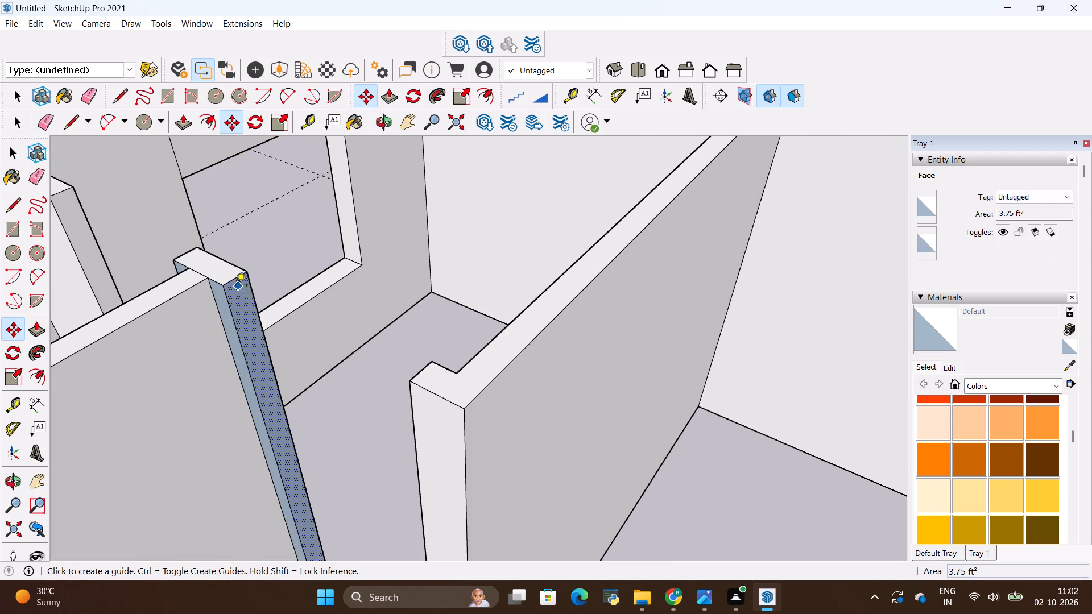
{"action": "left_click", "coordinate": [234, 281]}
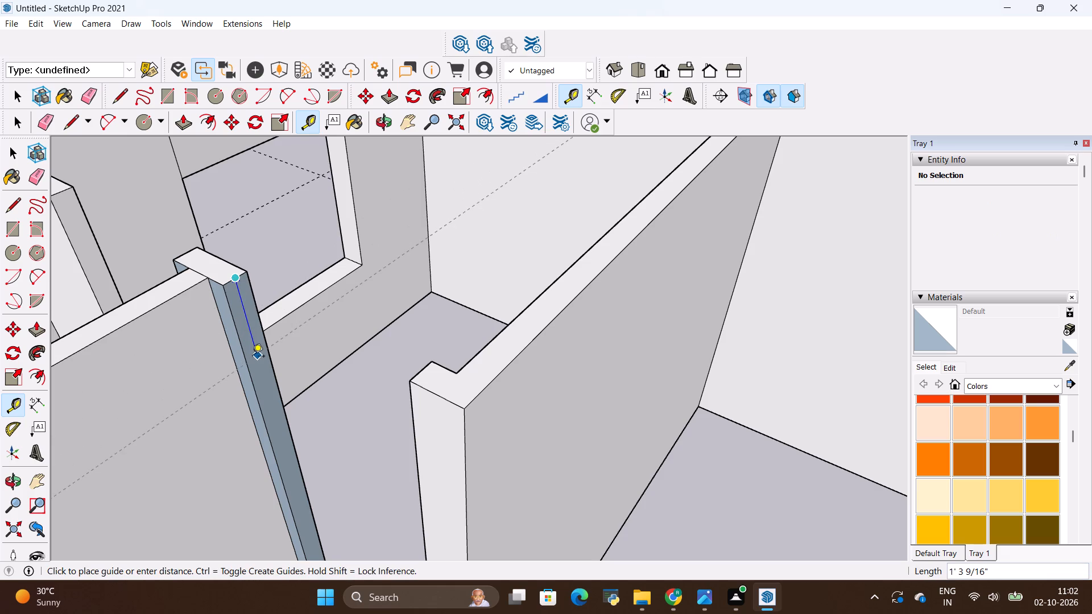
{"action": "key", "text": "BackSpace"}
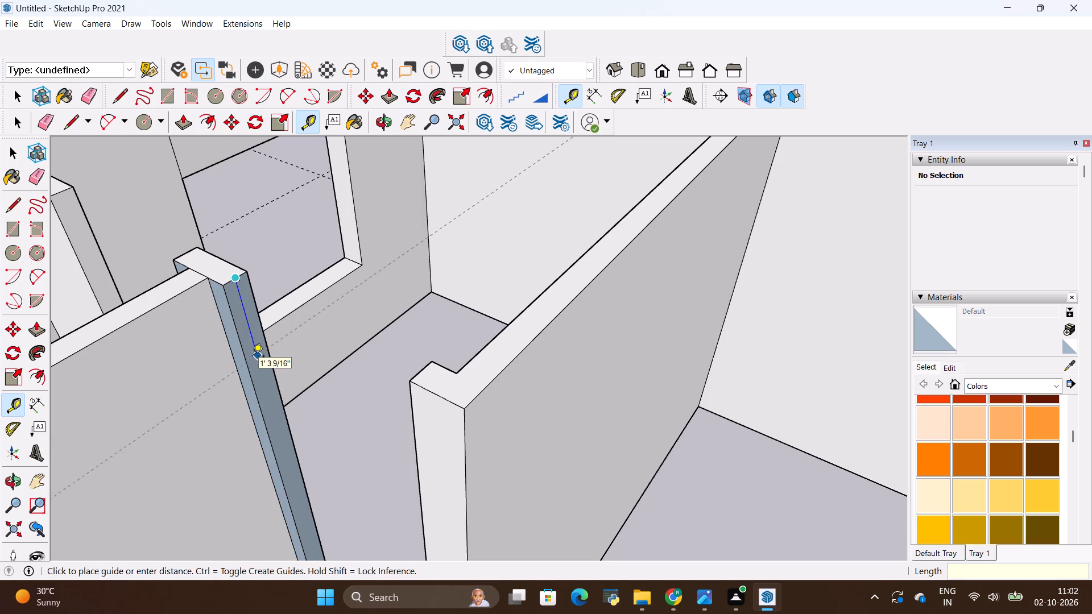
{"action": "key", "text": "3"}
{"action": "key", "text": "apostrophe"}
{"action": "key", "text": "Return"}
Draw a line across the blue wall end along the guide and push/pull the face above it 3' to the opposite wall.
{"action": "key", "text": "l"}
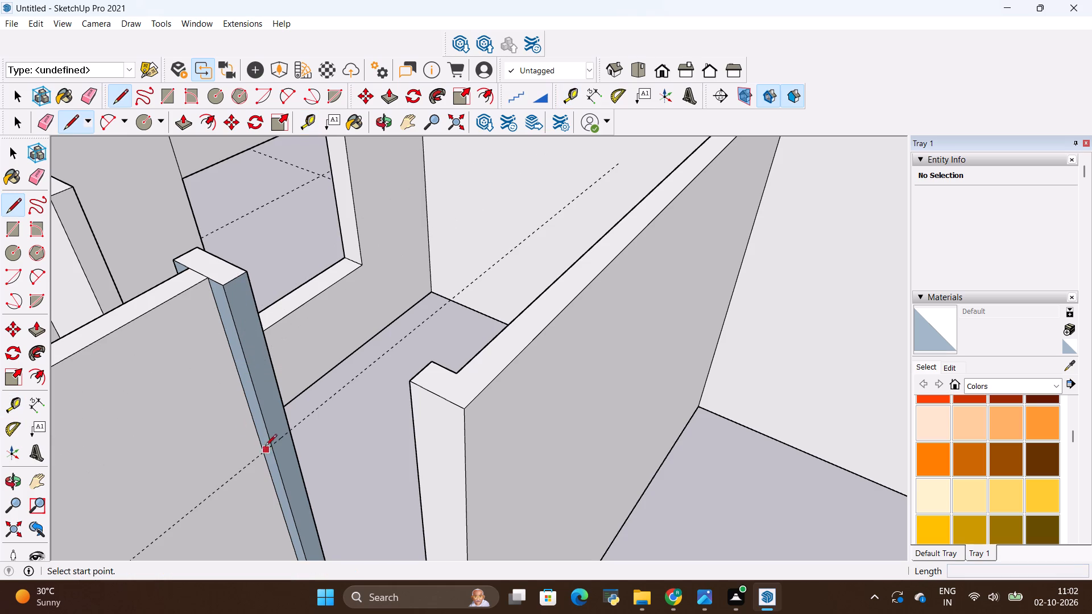
{"action": "left_click", "coordinate": [270, 445]}
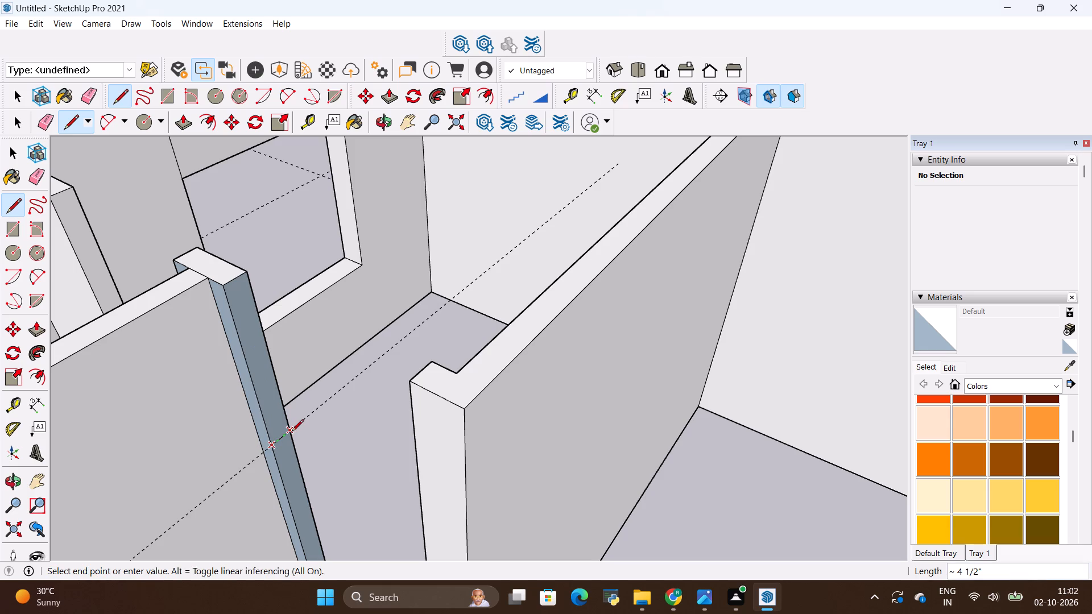
{"action": "left_click", "coordinate": [292, 432]}
{"action": "scroll", "coordinate": [266, 437], "scroll_direction": "up", "scroll_amount": 2}
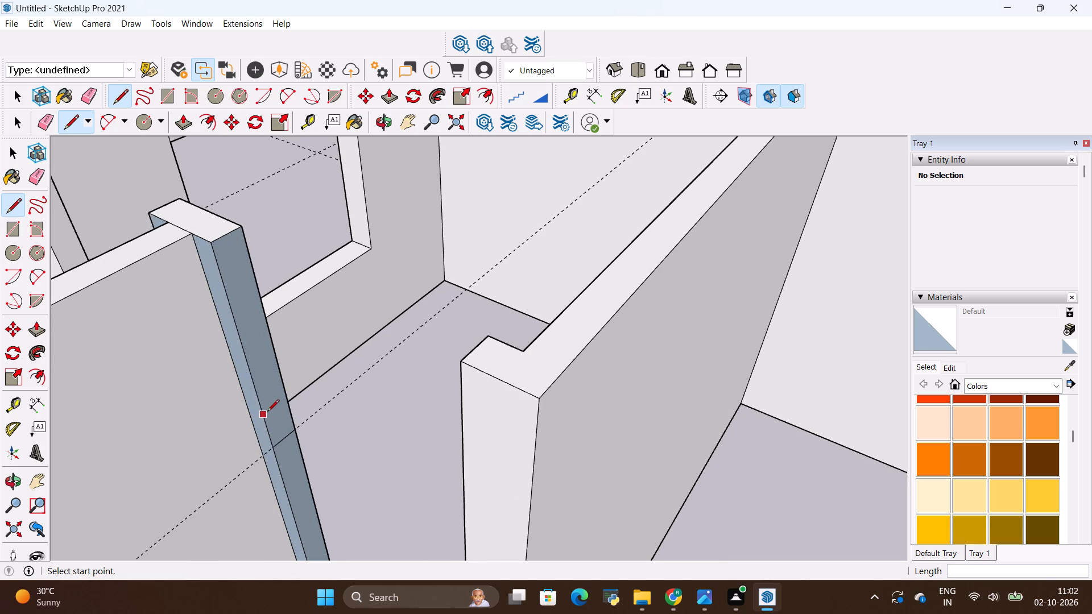
{"action": "key", "text": "p"}
{"action": "left_click", "coordinate": [268, 395]}
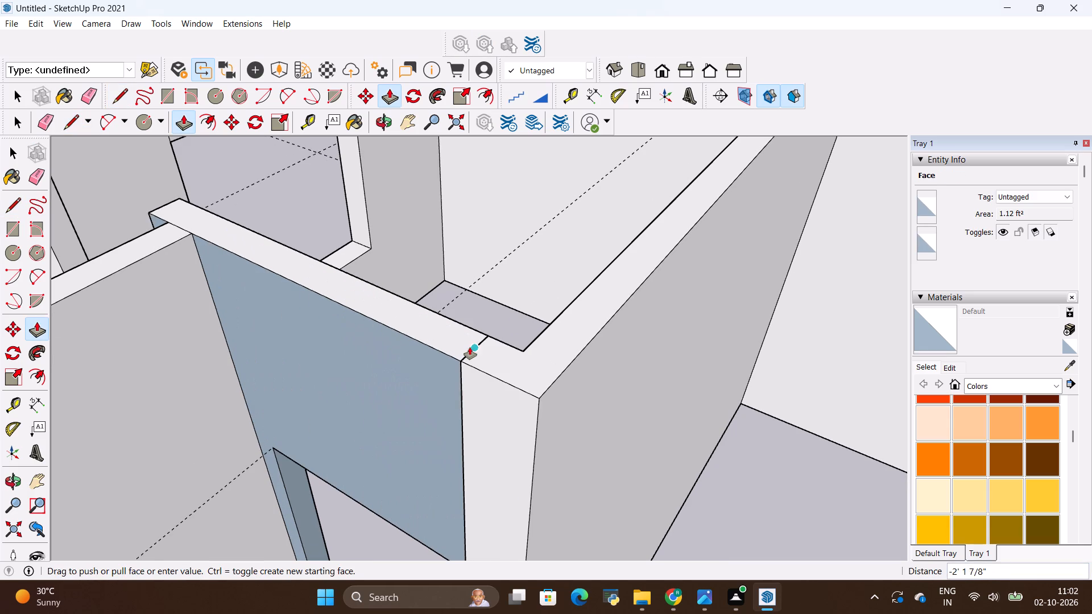
{"action": "left_click", "coordinate": [473, 348]}
Reverse the blue back-side face of the new door header.
{"action": "right_click", "coordinate": [405, 353]}
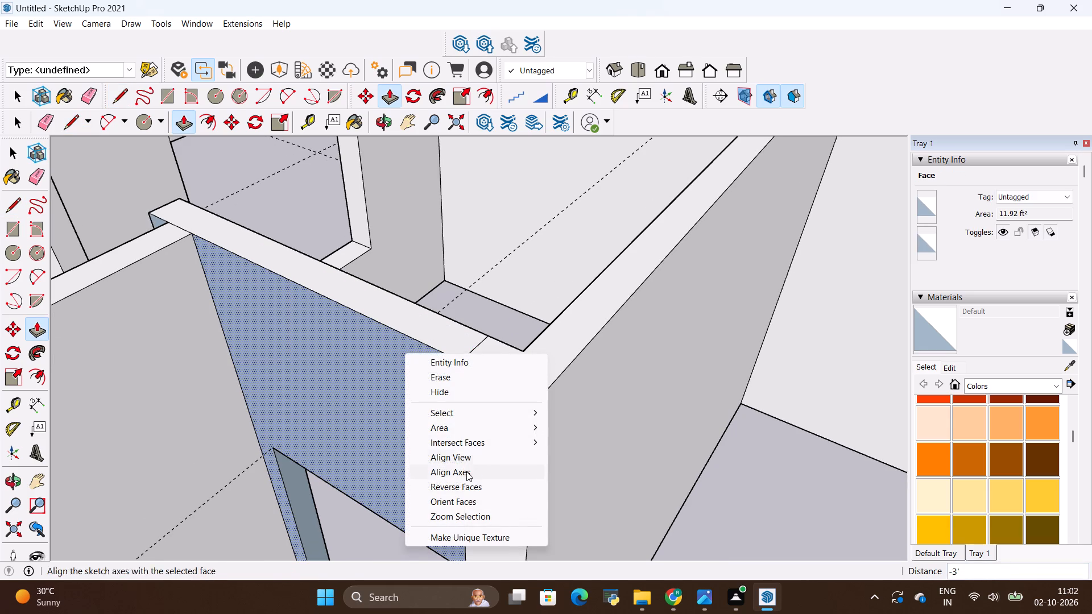
{"action": "left_click", "coordinate": [467, 492]}
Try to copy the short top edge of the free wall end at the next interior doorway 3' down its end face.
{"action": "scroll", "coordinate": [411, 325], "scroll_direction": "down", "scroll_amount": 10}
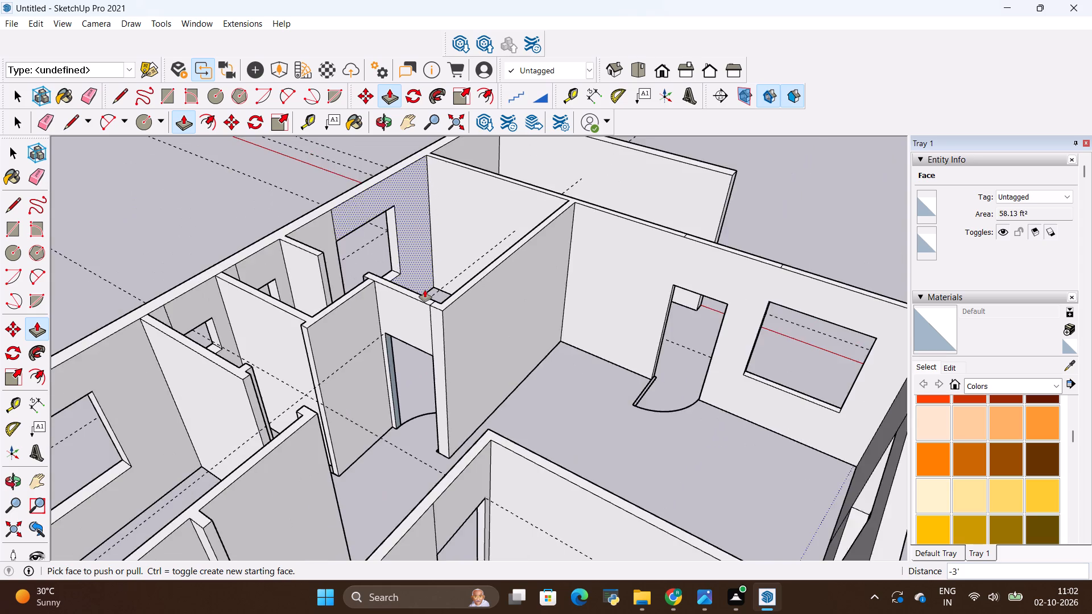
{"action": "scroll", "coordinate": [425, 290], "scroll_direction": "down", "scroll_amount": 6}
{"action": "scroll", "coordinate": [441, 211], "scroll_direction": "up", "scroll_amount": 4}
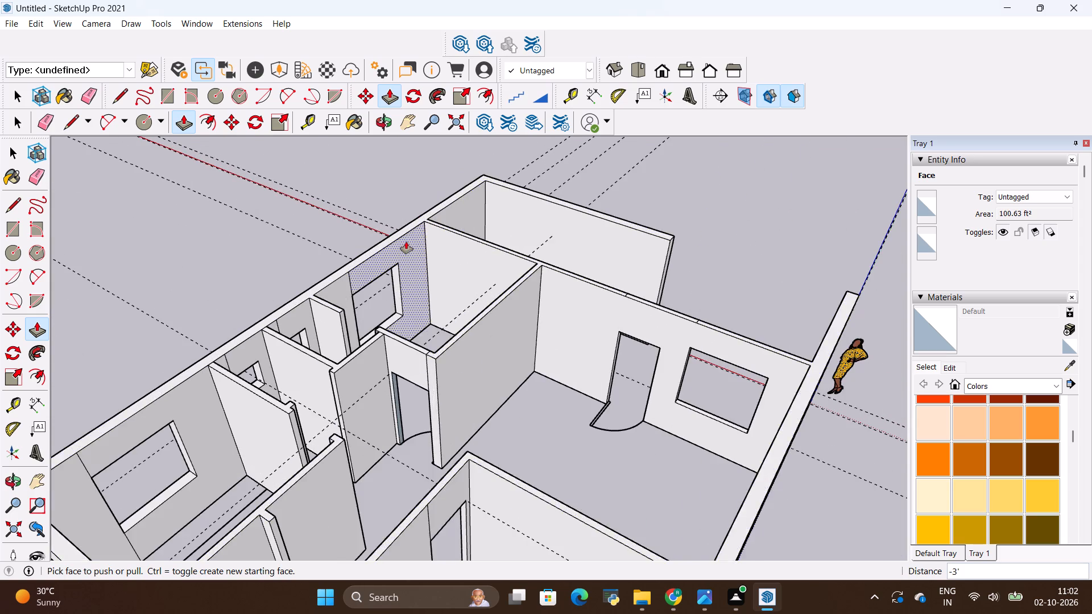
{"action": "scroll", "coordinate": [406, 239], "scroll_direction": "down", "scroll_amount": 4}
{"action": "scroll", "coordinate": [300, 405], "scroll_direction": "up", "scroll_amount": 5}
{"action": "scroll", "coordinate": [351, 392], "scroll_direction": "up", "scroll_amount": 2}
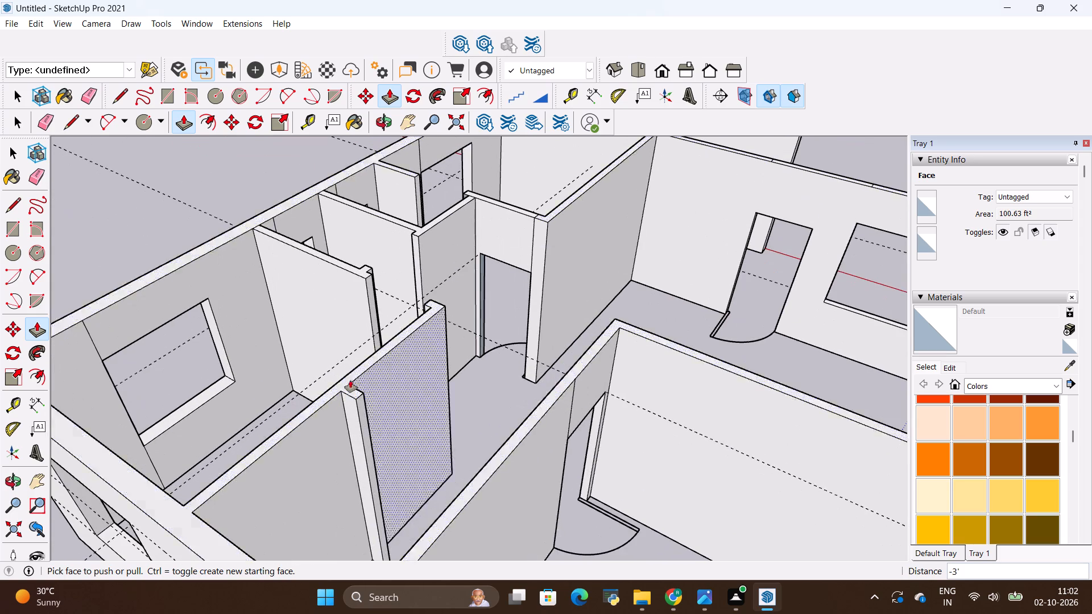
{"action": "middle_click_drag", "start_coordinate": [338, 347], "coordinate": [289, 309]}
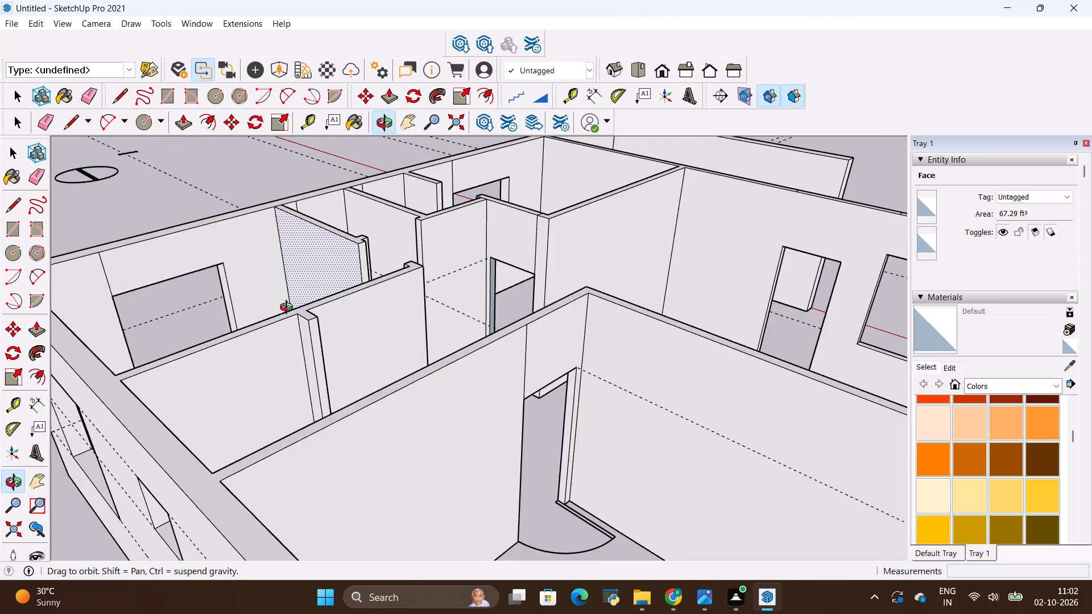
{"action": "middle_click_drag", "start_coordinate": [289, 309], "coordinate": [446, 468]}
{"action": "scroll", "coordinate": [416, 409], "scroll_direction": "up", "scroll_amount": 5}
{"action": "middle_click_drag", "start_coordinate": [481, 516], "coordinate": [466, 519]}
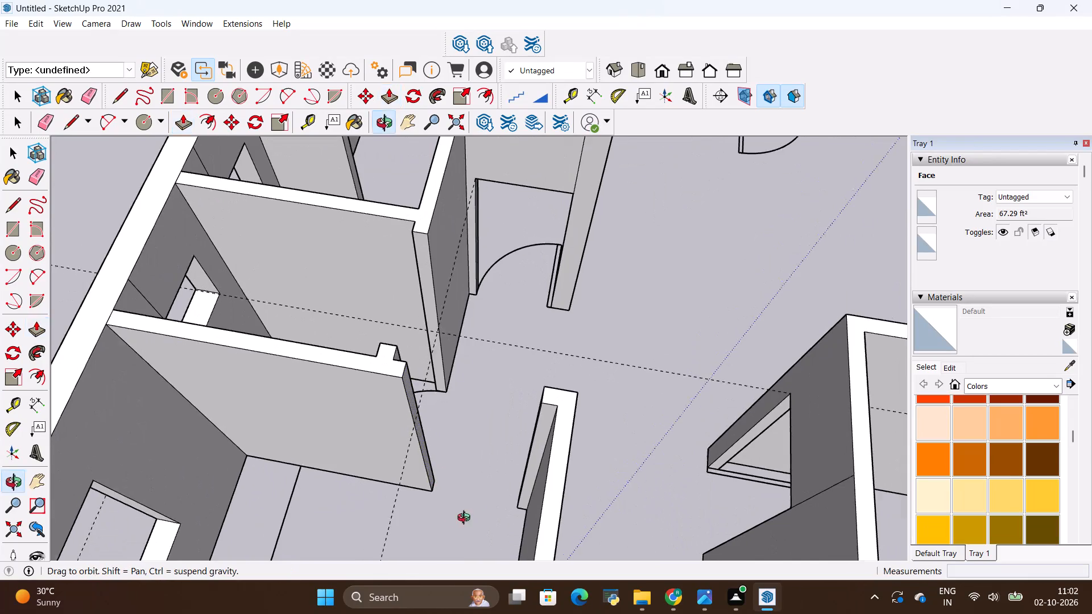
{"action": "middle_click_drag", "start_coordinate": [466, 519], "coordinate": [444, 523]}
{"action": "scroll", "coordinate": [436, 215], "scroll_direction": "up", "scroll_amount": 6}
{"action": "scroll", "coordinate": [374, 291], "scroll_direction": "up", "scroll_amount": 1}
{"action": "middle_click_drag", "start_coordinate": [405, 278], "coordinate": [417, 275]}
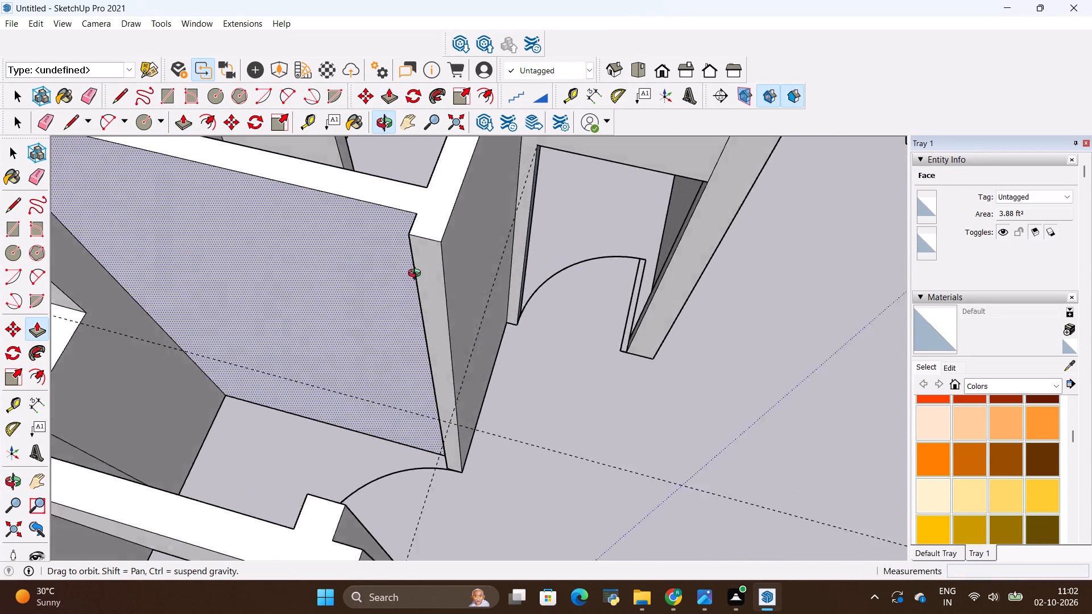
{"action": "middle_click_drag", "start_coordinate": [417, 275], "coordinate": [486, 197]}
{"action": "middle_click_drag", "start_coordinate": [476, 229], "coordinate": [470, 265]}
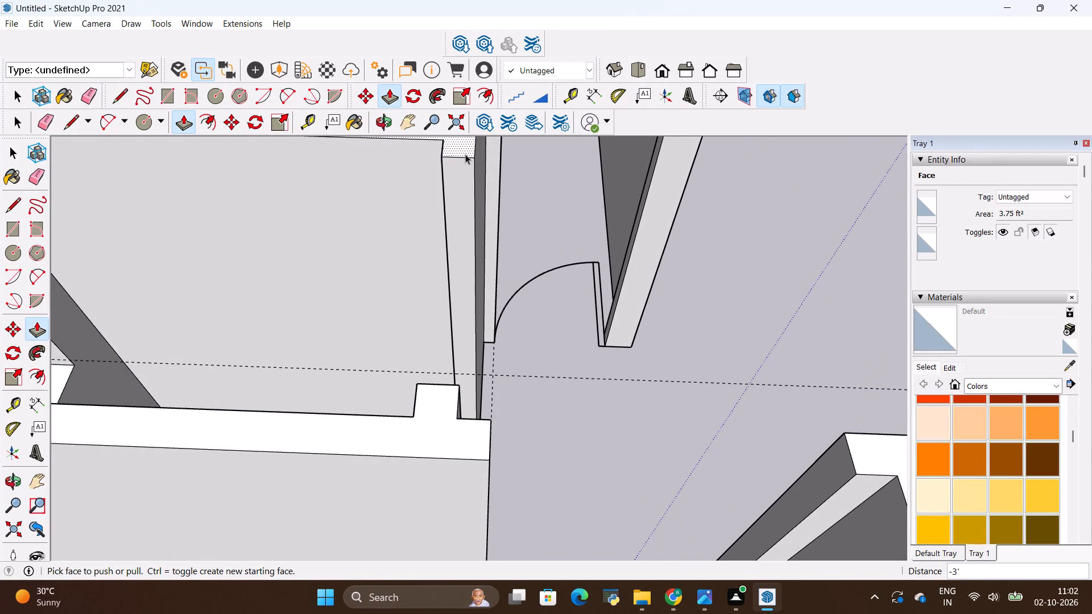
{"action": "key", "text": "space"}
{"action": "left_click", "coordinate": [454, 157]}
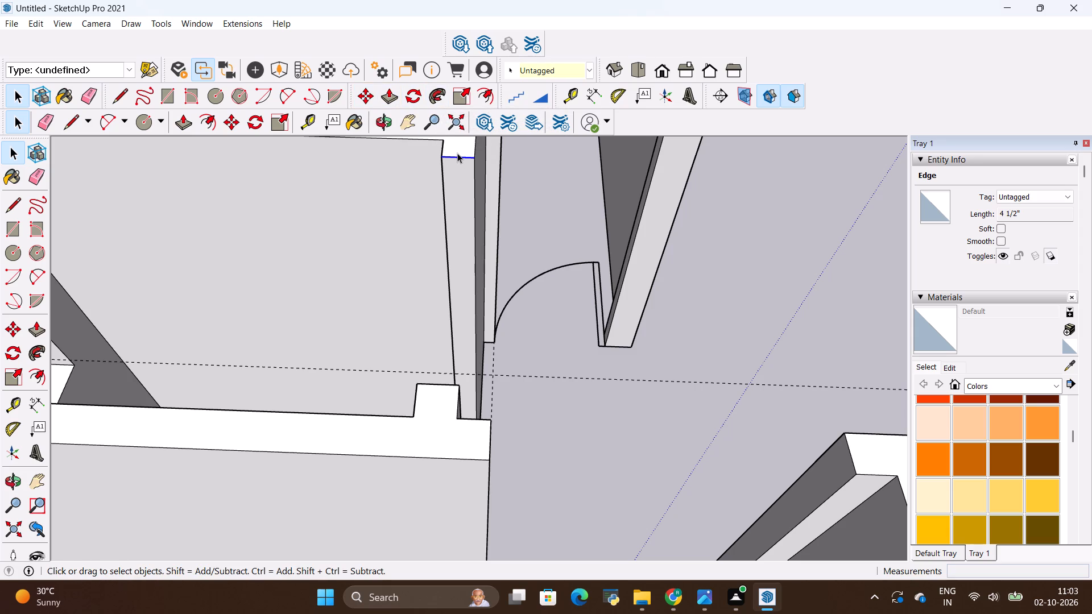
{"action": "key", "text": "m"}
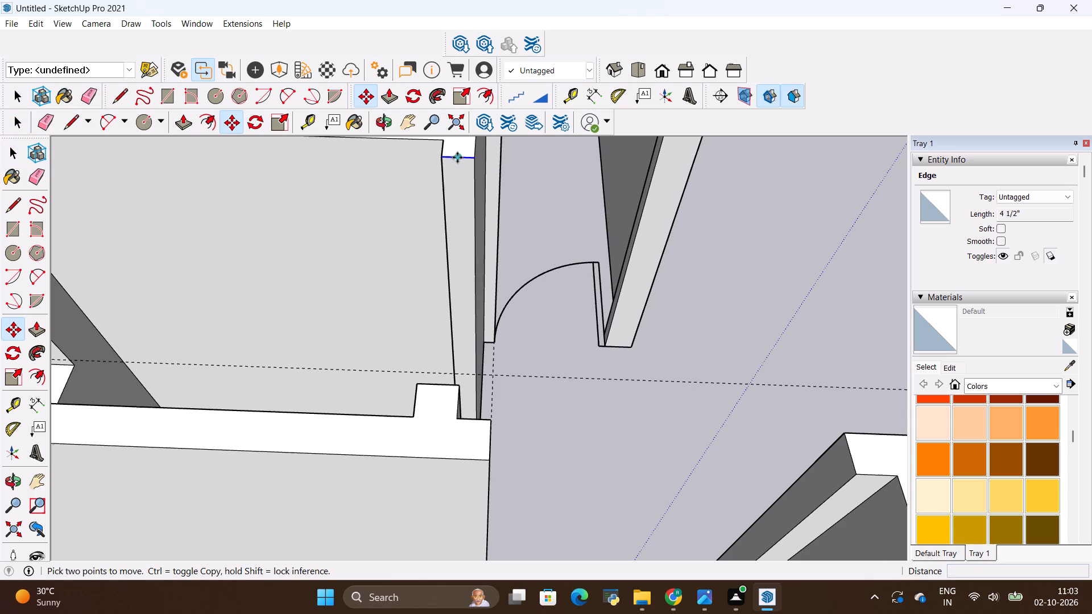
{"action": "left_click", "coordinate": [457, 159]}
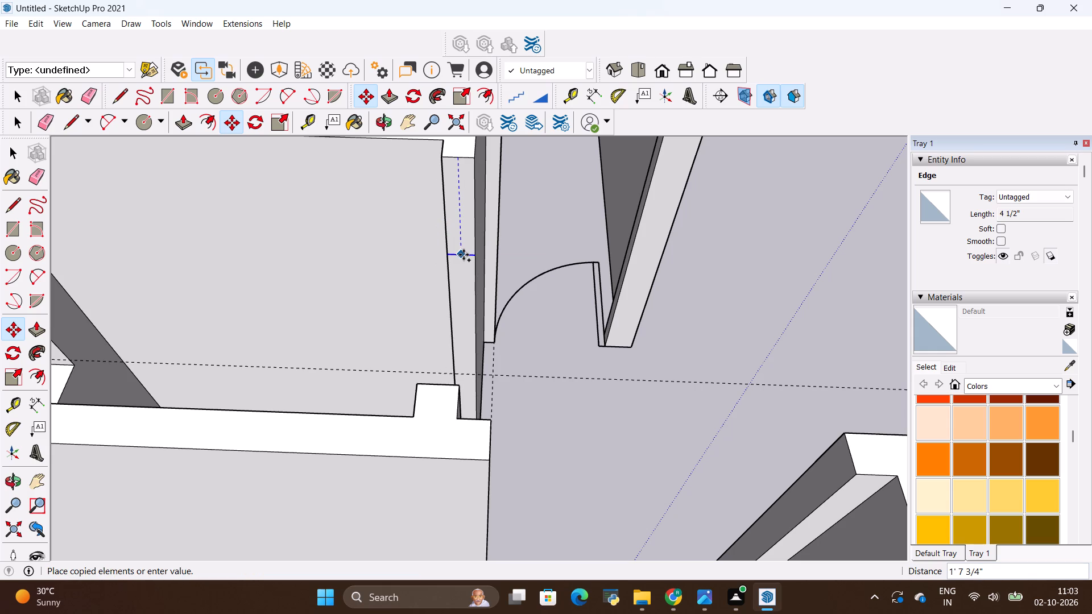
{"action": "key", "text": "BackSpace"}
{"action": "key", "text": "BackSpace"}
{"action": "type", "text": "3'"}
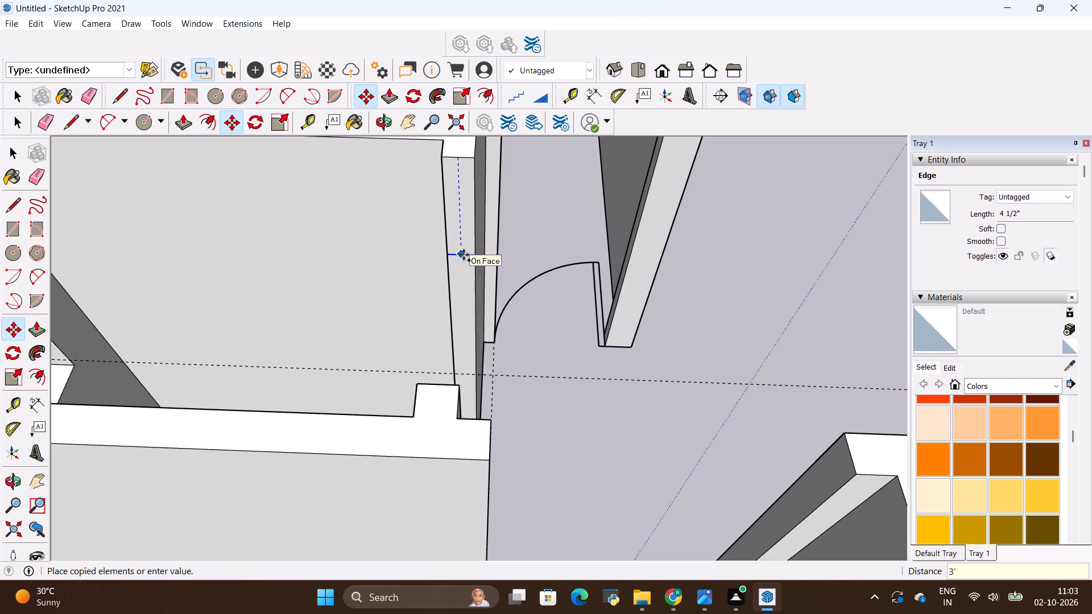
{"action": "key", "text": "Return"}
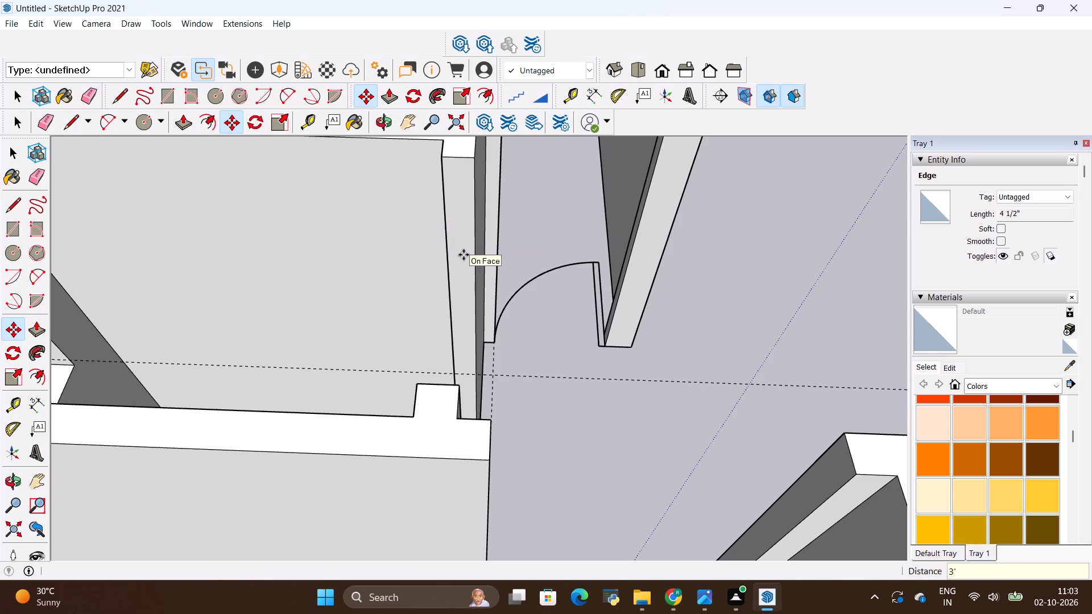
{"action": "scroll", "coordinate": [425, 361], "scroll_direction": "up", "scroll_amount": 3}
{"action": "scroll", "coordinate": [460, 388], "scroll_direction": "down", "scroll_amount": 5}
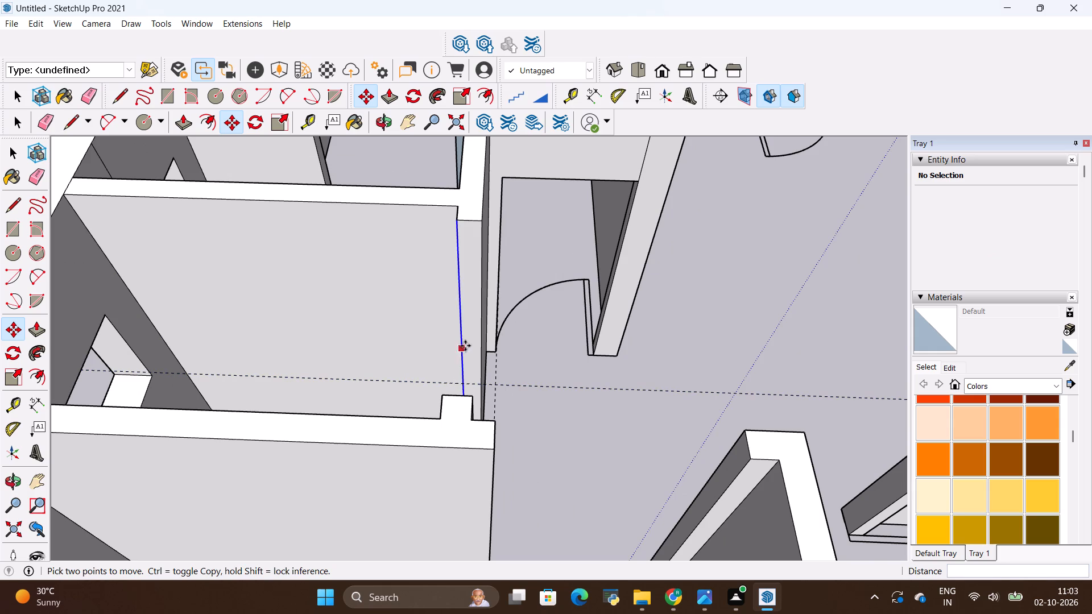
Place a horizontal guide line 3' below the short top edge of the free wall end at the interior doorway.
{"action": "scroll", "coordinate": [475, 223], "scroll_direction": "up", "scroll_amount": 1}
{"action": "middle_click_drag", "start_coordinate": [513, 371], "coordinate": [374, 315]}
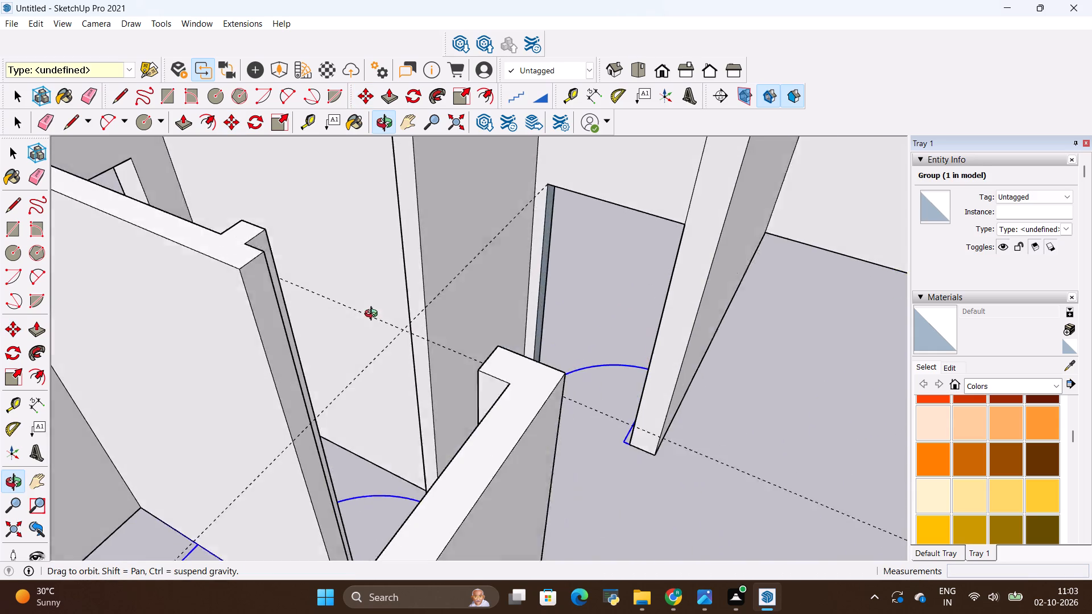
{"action": "middle_click_drag", "start_coordinate": [374, 315], "coordinate": [521, 405]}
{"action": "middle_click_drag", "start_coordinate": [532, 399], "coordinate": [539, 395]}
{"action": "middle_click_drag", "start_coordinate": [559, 362], "coordinate": [550, 331]}
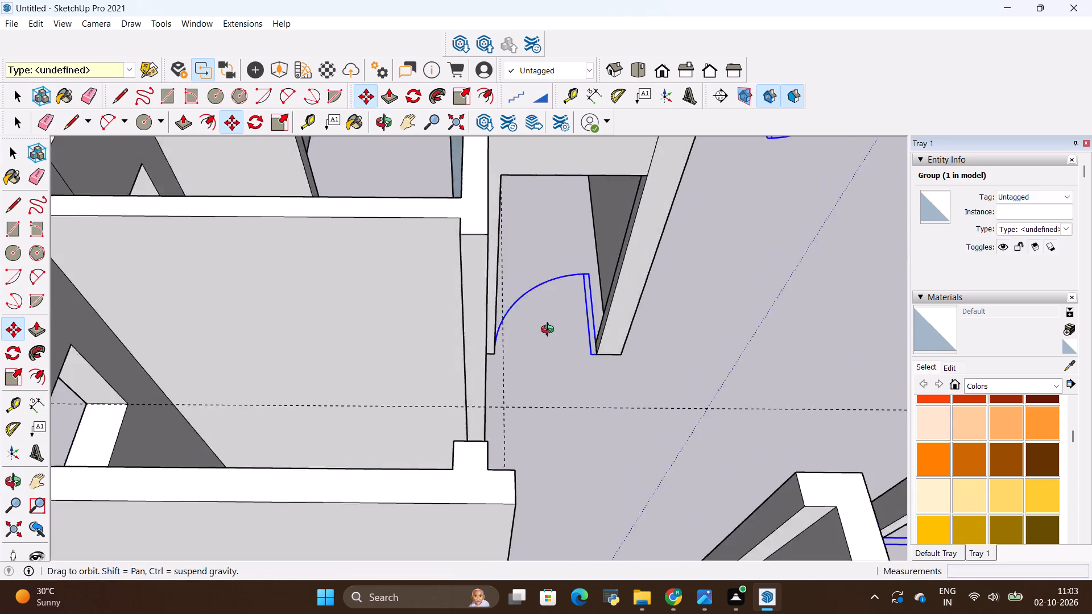
{"action": "middle_click_drag", "start_coordinate": [550, 331], "coordinate": [229, 401]}
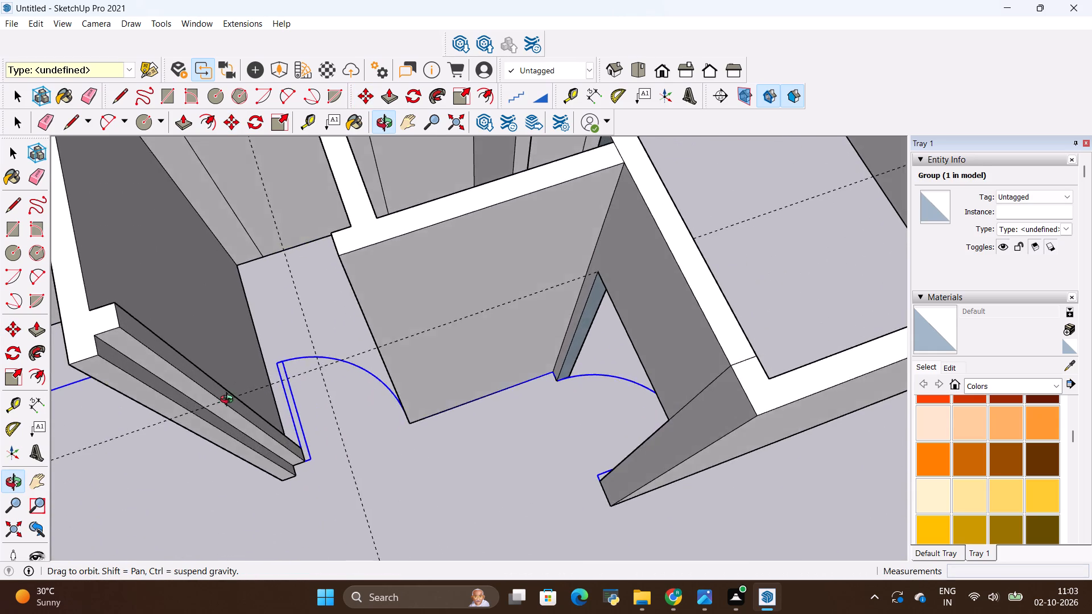
{"action": "middle_click_drag", "start_coordinate": [229, 401], "coordinate": [490, 342]}
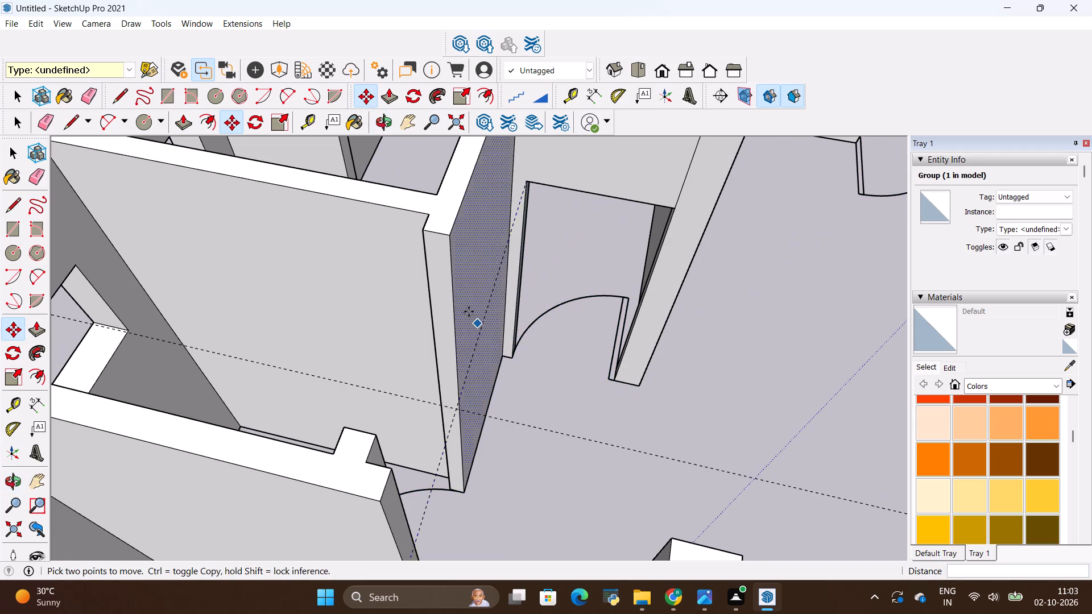
{"action": "key", "text": "t"}
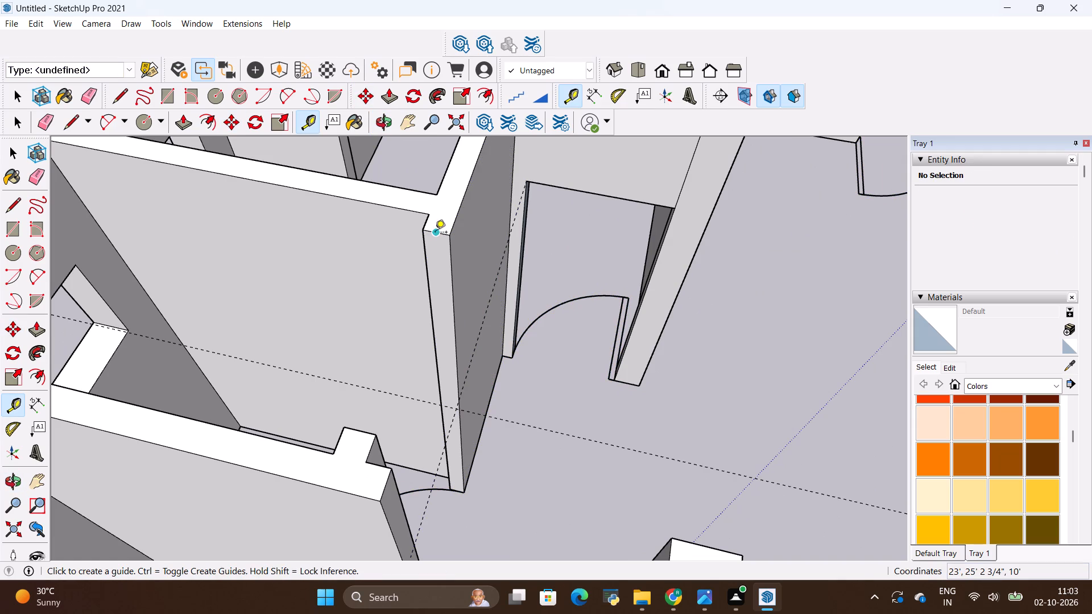
{"action": "left_click", "coordinate": [435, 233]}
{"action": "key", "text": "BackSpace"}
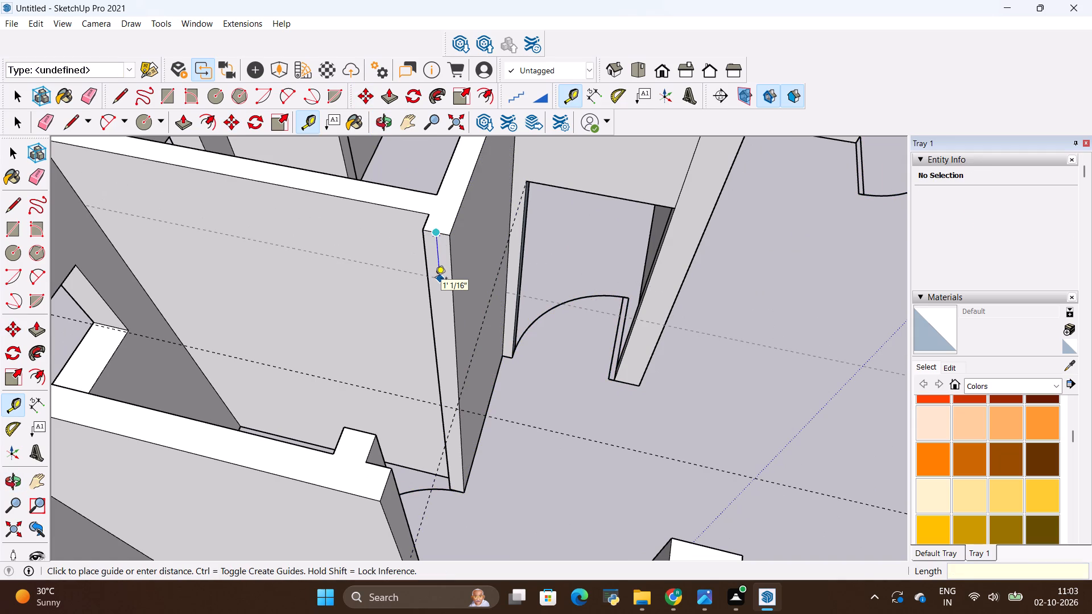
{"action": "type", "text": "3'"}
{"action": "key", "text": "Return"}
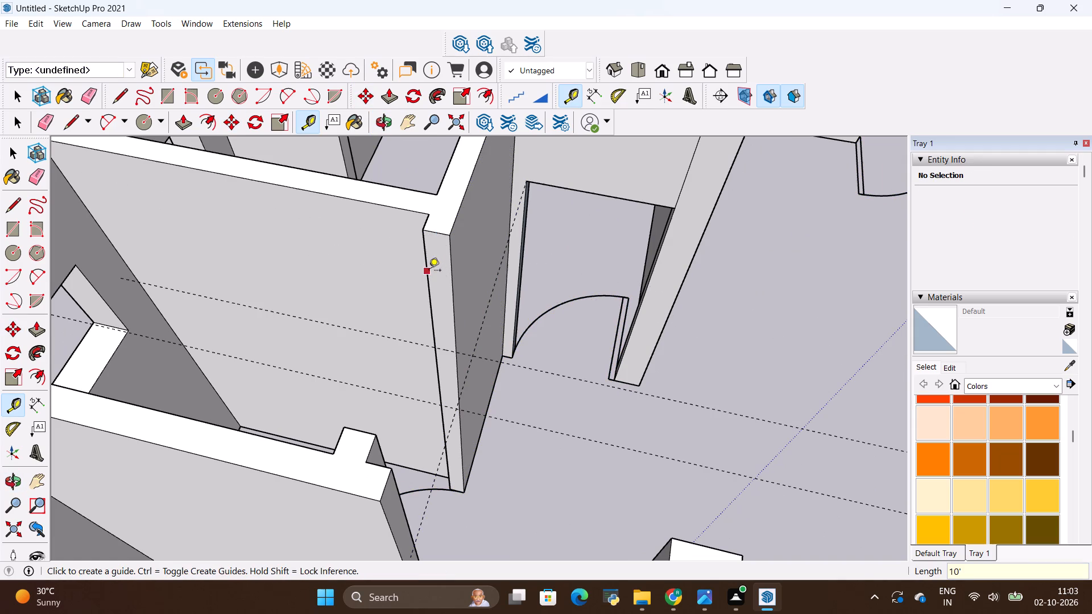
Draw a line across the free wall end along the guide and push/pull the face above it 3' to the opposite wall.
{"action": "key", "text": "l"}
{"action": "left_click", "coordinate": [435, 348]}
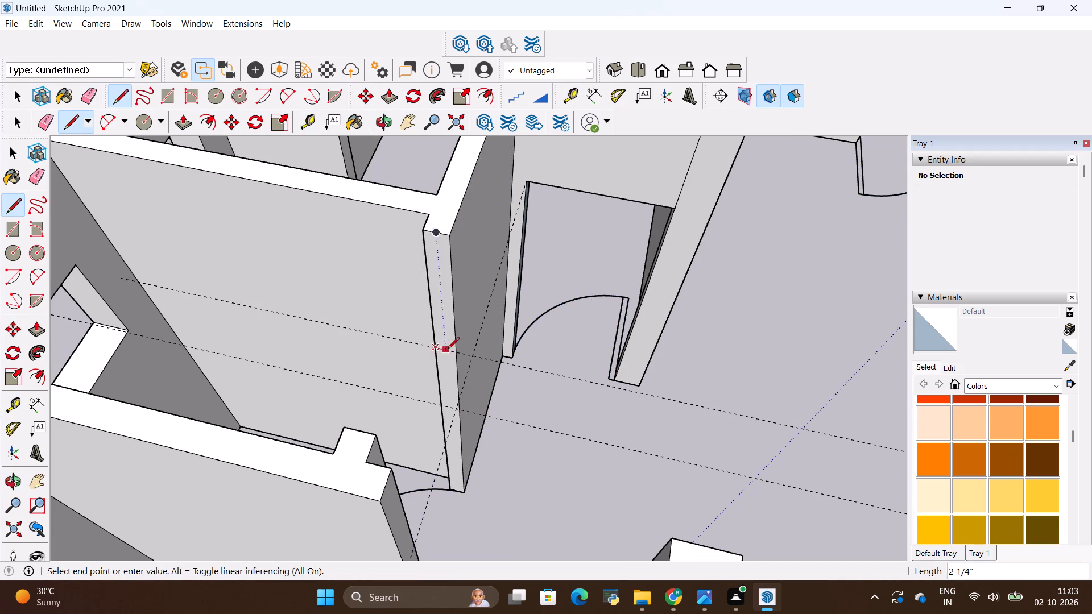
{"action": "left_click", "coordinate": [455, 355]}
{"action": "key", "text": "p"}
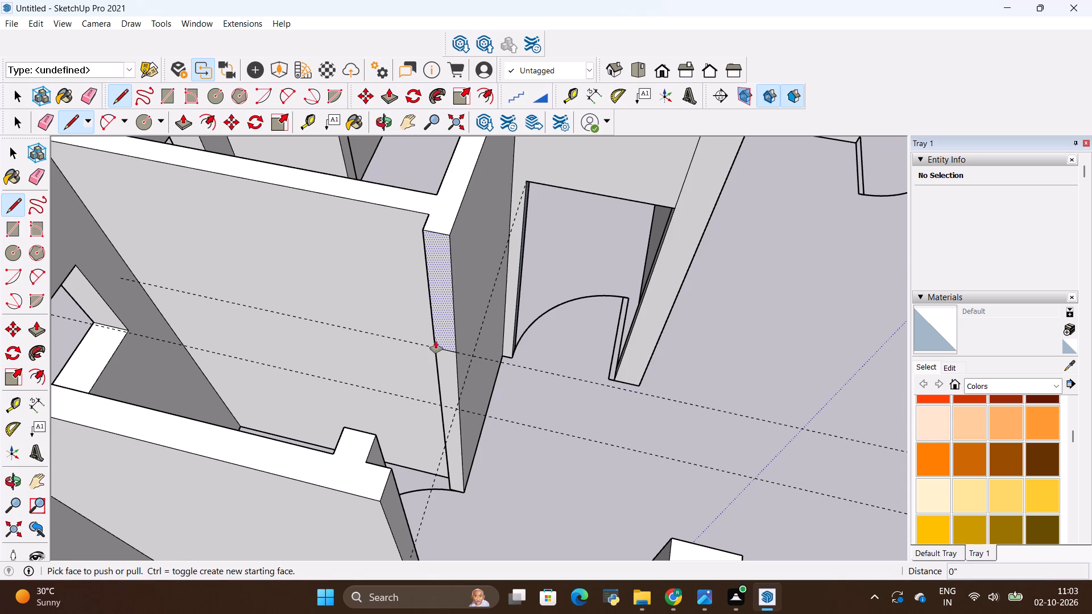
{"action": "left_click", "coordinate": [445, 321]}
{"action": "left_click", "coordinate": [364, 431]}
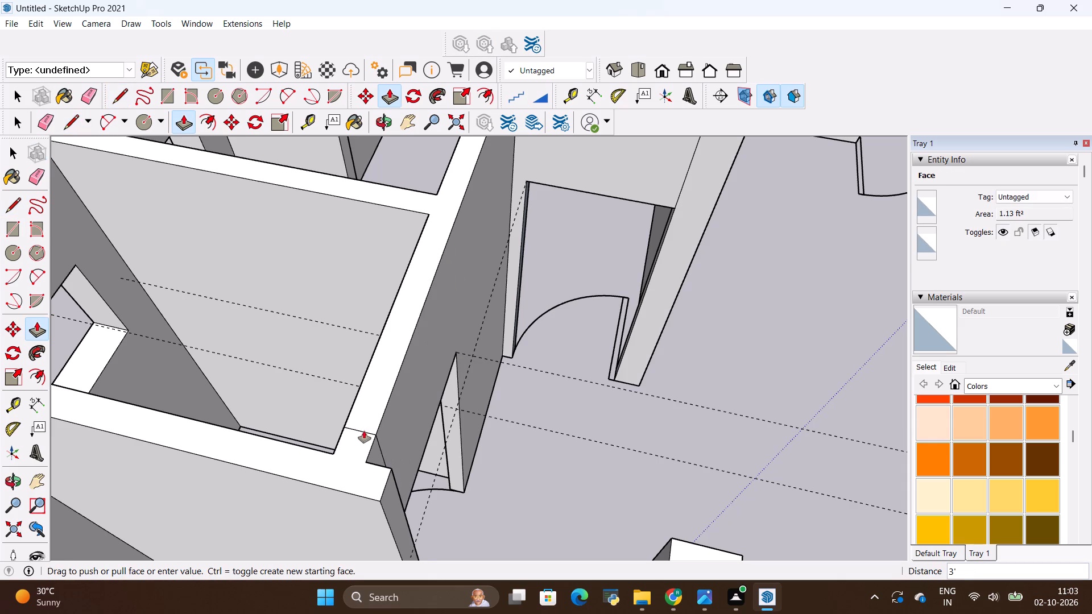
Draw a line across the adjacent doorway's wall end at the guide height and push/pull the upper face about 3' to the opposite wall stub.
{"action": "scroll", "coordinate": [417, 396], "scroll_direction": "down", "scroll_amount": 3}
{"action": "middle_click_drag", "start_coordinate": [408, 464], "coordinate": [406, 462]}
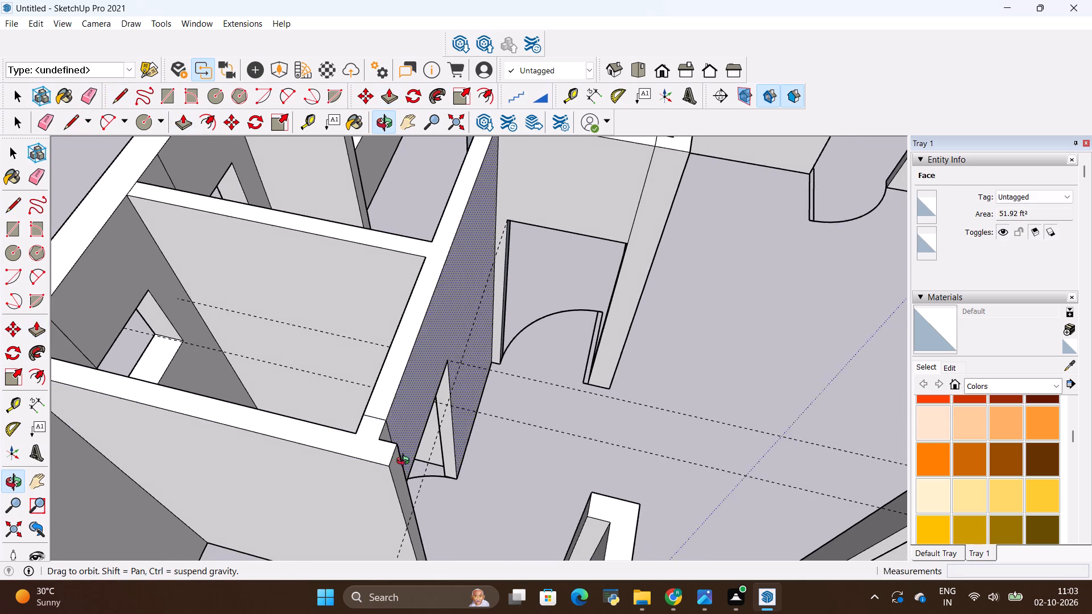
{"action": "middle_click_drag", "start_coordinate": [406, 462], "coordinate": [320, 382]}
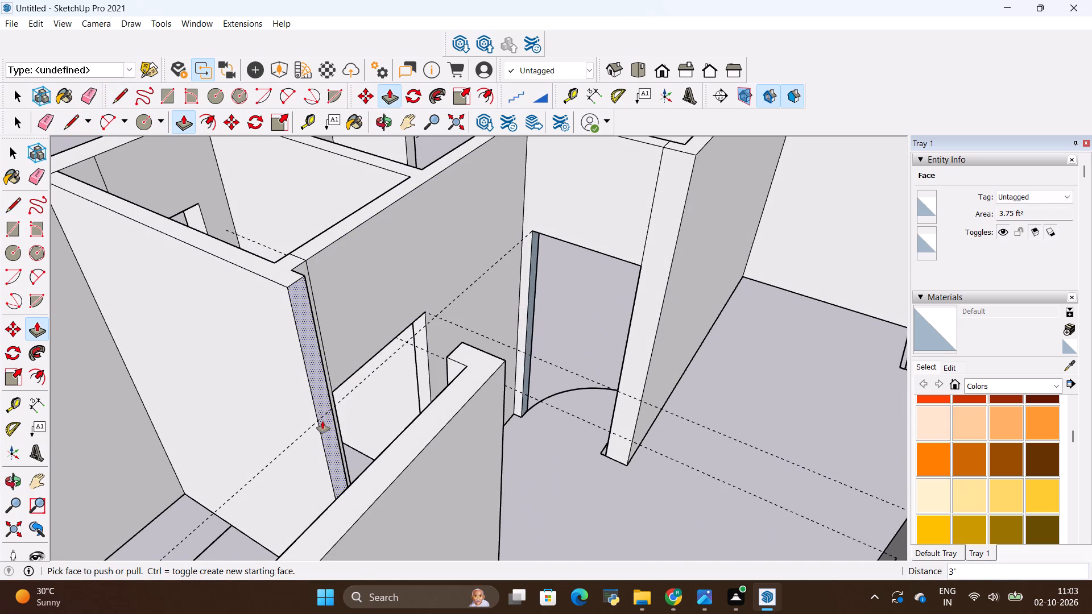
{"action": "key", "text": "l"}
{"action": "left_click", "coordinate": [320, 420]}
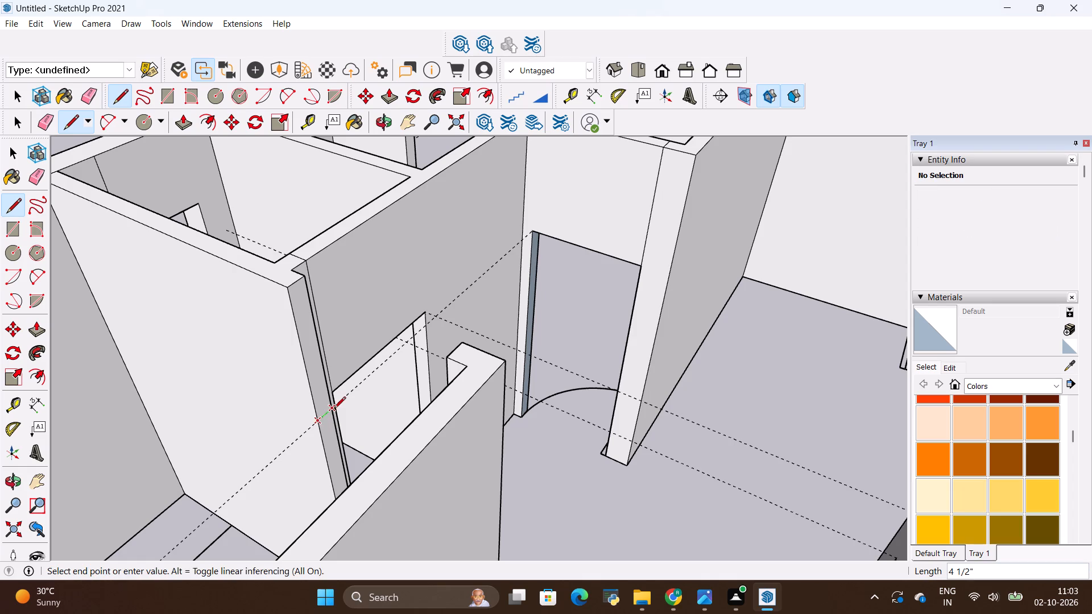
{"action": "left_click", "coordinate": [334, 408]}
{"action": "key", "text": "p"}
{"action": "left_click", "coordinate": [313, 364]}
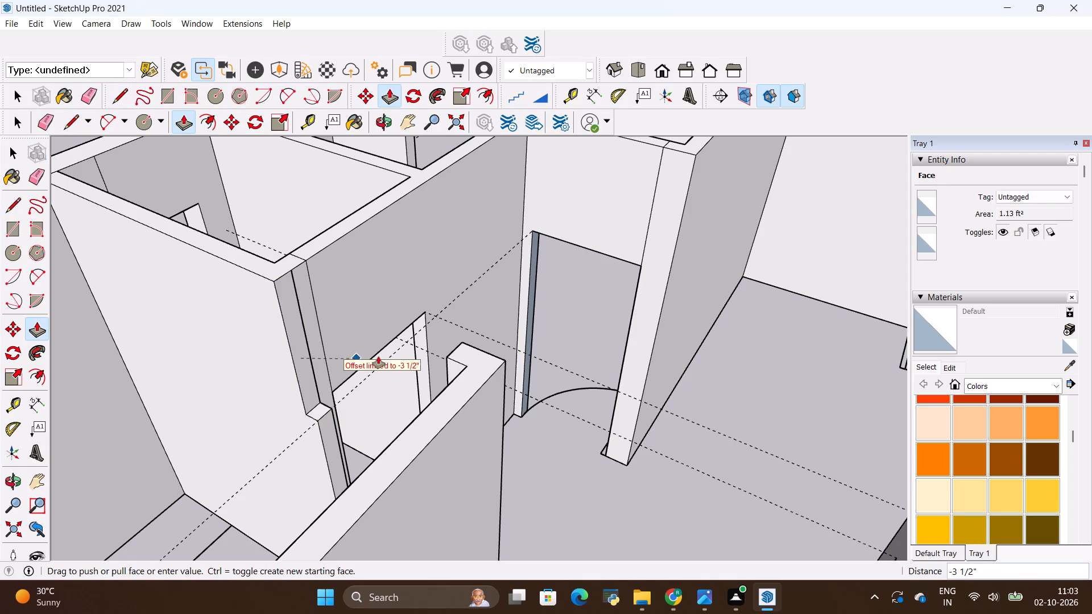
{"action": "left_click", "coordinate": [455, 350]}
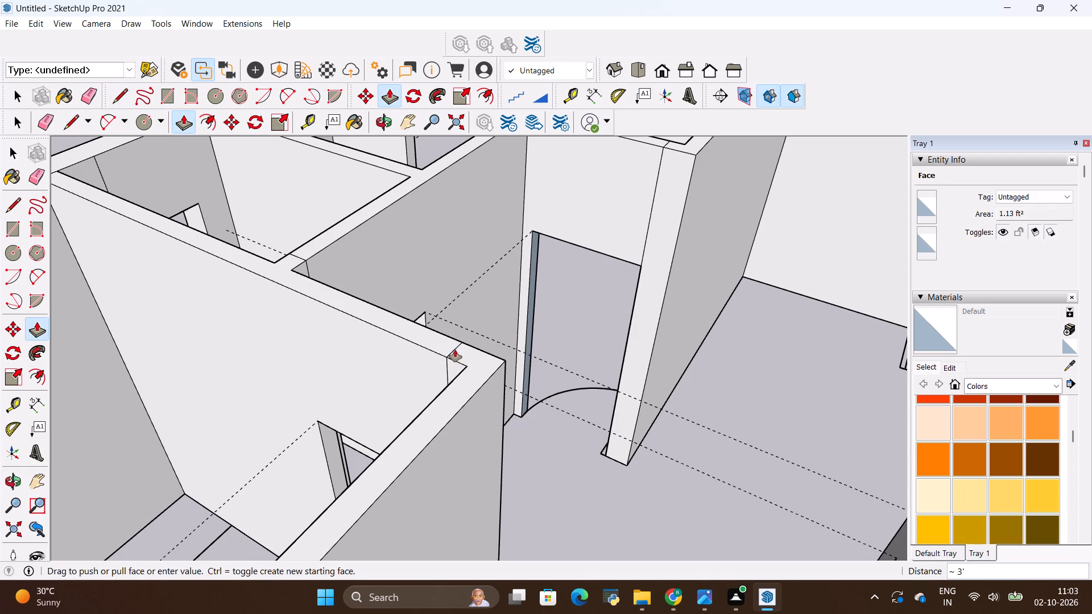
Erase the leftover seam edges on the wall face and wall tops where the two new door headers meet the walls.
{"action": "scroll", "coordinate": [468, 384], "scroll_direction": "down", "scroll_amount": 5}
{"action": "middle_click_drag", "start_coordinate": [393, 381], "coordinate": [640, 360]}
{"action": "scroll", "coordinate": [669, 337], "scroll_direction": "up", "scroll_amount": 6}
{"action": "key", "text": "e"}
{"action": "left_click_drag", "start_coordinate": [672, 330], "coordinate": [656, 338]}
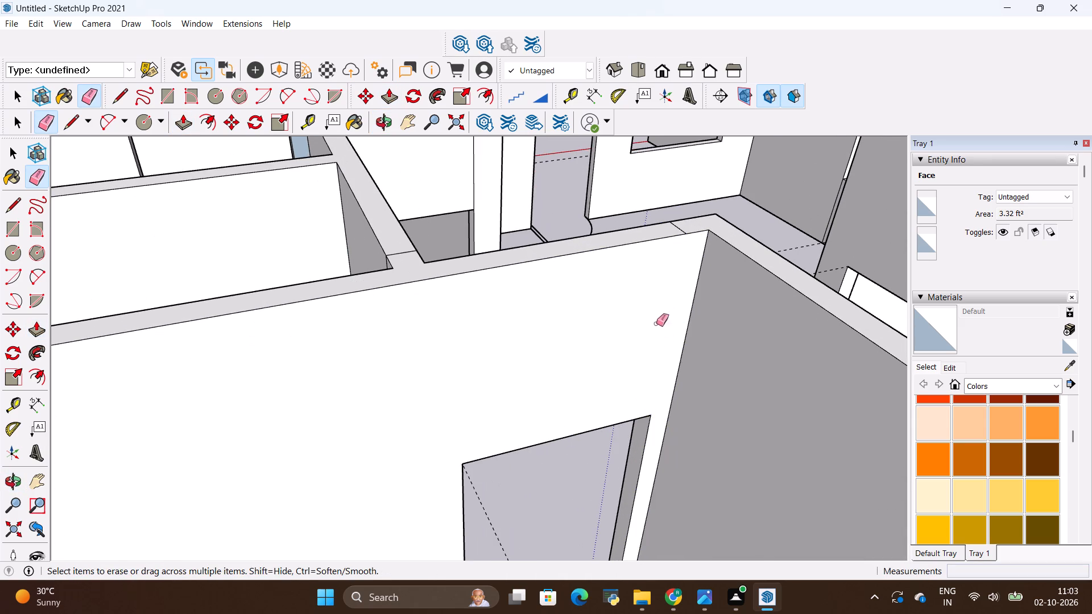
{"action": "scroll", "coordinate": [688, 214], "scroll_direction": "up", "scroll_amount": 4}
{"action": "scroll", "coordinate": [664, 255], "scroll_direction": "down", "scroll_amount": 4}
{"action": "scroll", "coordinate": [661, 282], "scroll_direction": "up", "scroll_amount": 4}
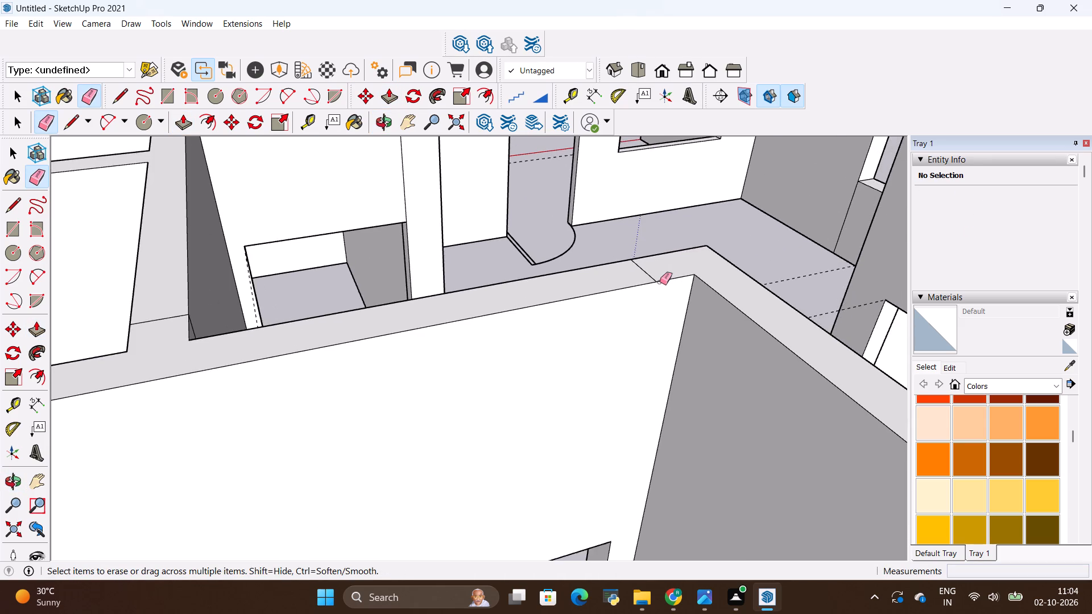
{"action": "scroll", "coordinate": [660, 282], "scroll_direction": "up", "scroll_amount": 3}
{"action": "left_click_drag", "start_coordinate": [659, 269], "coordinate": [619, 283]}
{"action": "scroll", "coordinate": [604, 273], "scroll_direction": "down", "scroll_amount": 11}
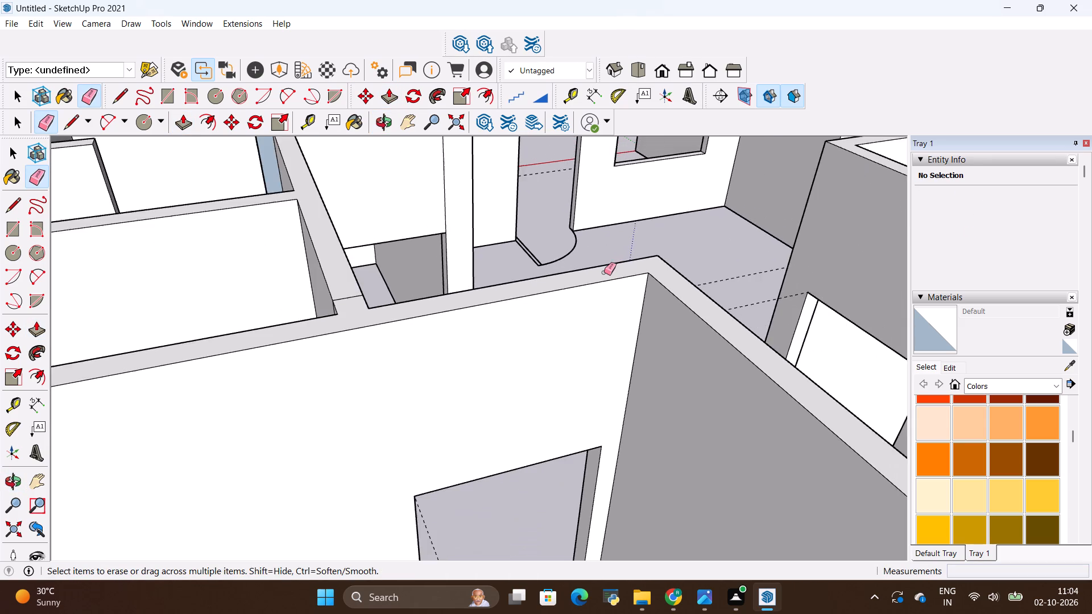
{"action": "scroll", "coordinate": [604, 272], "scroll_direction": "down", "scroll_amount": 5}
{"action": "scroll", "coordinate": [450, 279], "scroll_direction": "up", "scroll_amount": 4}
{"action": "scroll", "coordinate": [497, 329], "scroll_direction": "up", "scroll_amount": 9}
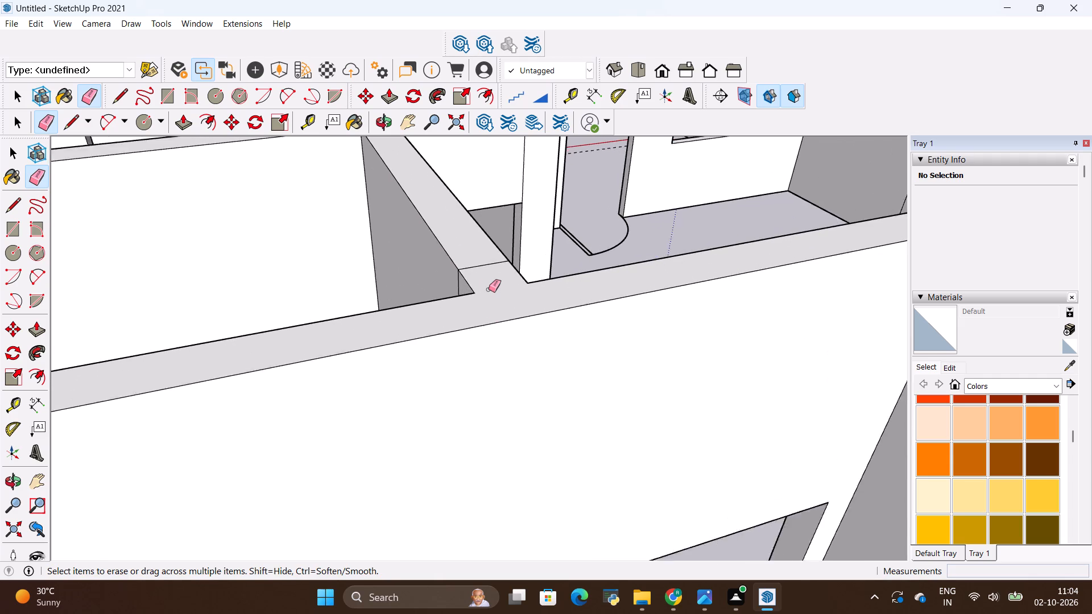
{"action": "scroll", "coordinate": [489, 289], "scroll_direction": "up", "scroll_amount": 3}
{"action": "left_click_drag", "start_coordinate": [470, 243], "coordinate": [484, 259]}
{"action": "scroll", "coordinate": [479, 257], "scroll_direction": "down", "scroll_amount": 5}
Erase the vertical seam above the facing room's doorway and the guide lines crossing that room's wall and the hall floor.
{"action": "scroll", "coordinate": [481, 256], "scroll_direction": "down", "scroll_amount": 7}
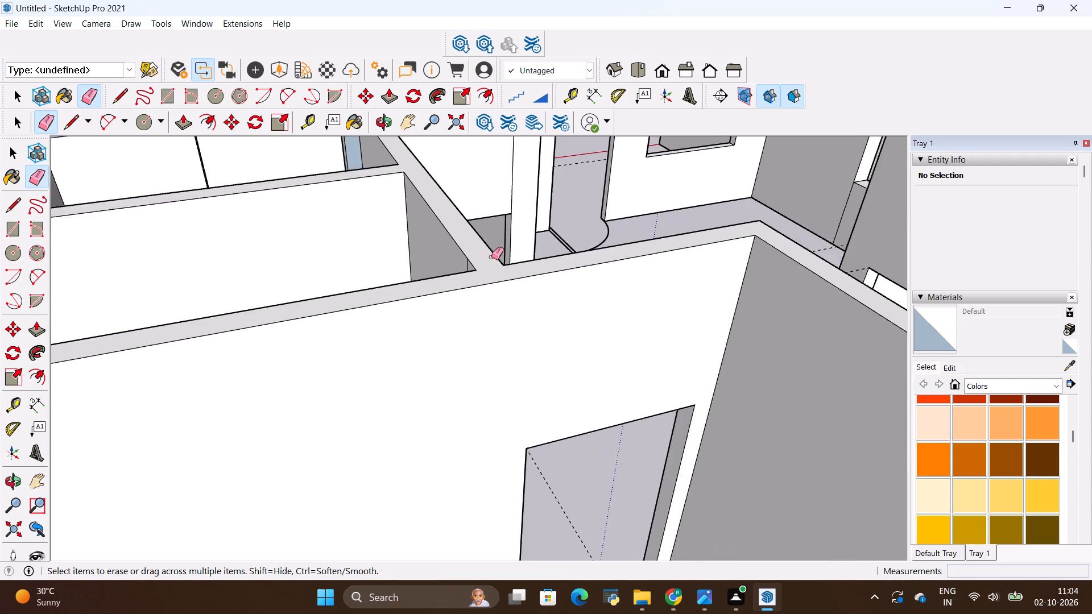
{"action": "scroll", "coordinate": [491, 257], "scroll_direction": "down", "scroll_amount": 11}
{"action": "scroll", "coordinate": [665, 369], "scroll_direction": "down", "scroll_amount": 3}
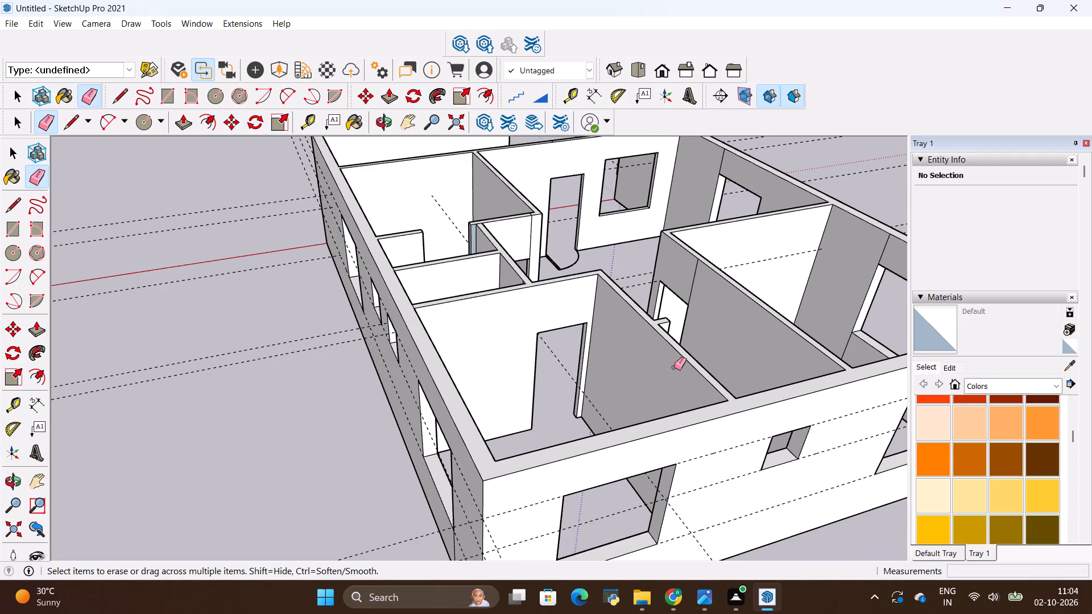
{"action": "scroll", "coordinate": [698, 279], "scroll_direction": "up", "scroll_amount": 7}
{"action": "left_click_drag", "start_coordinate": [693, 284], "coordinate": [679, 275]}
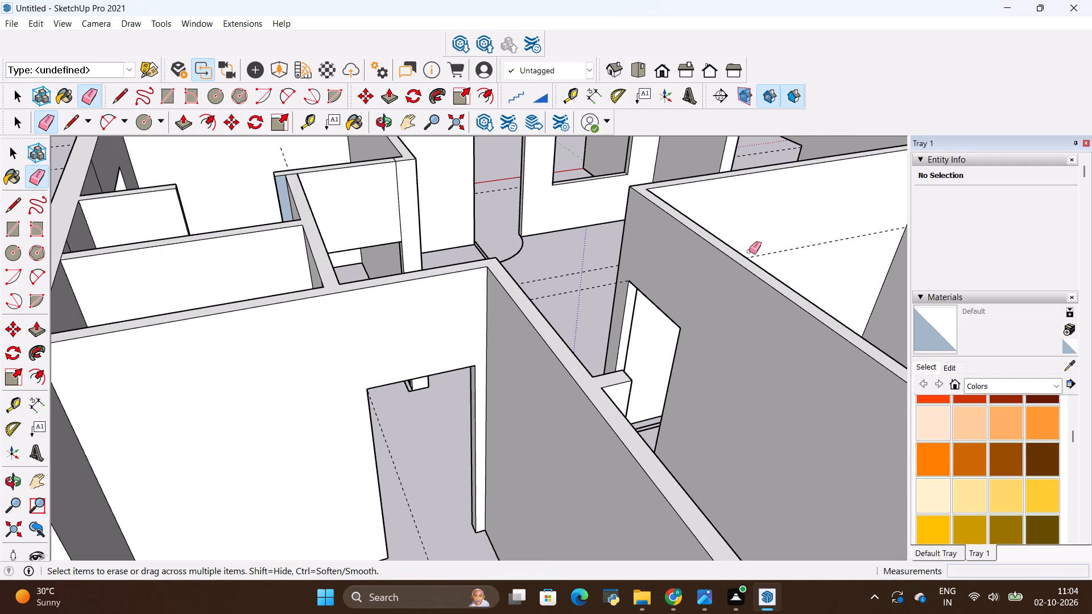
{"action": "left_click_drag", "start_coordinate": [784, 240], "coordinate": [792, 258]}
{"action": "left_click_drag", "start_coordinate": [595, 266], "coordinate": [594, 271]}
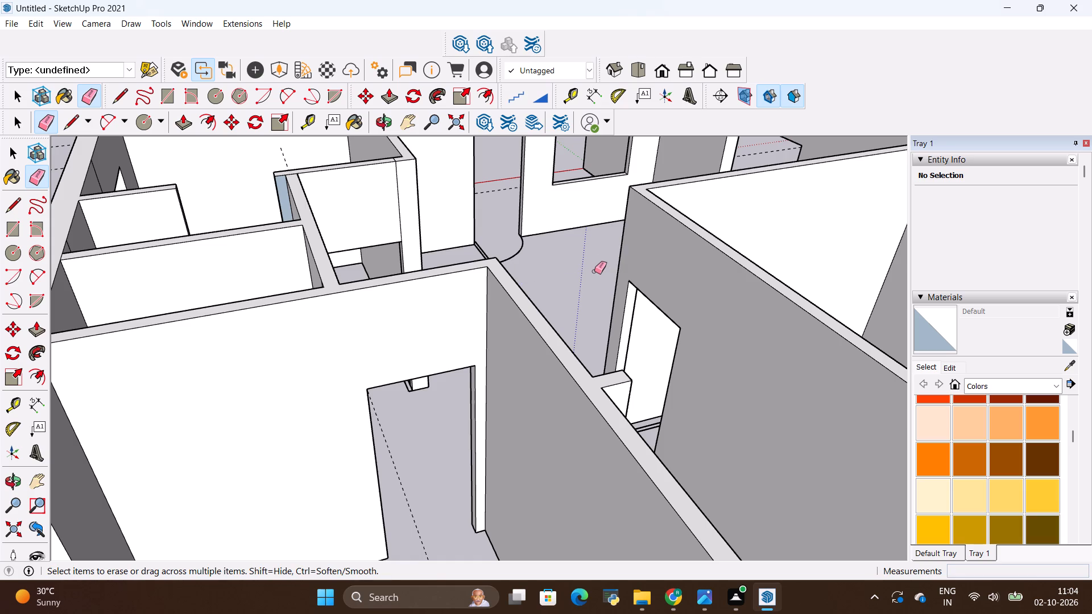
Erase the vertical seam edges above and below the window on the corner room's inner wall face.
{"action": "scroll", "coordinate": [514, 291], "scroll_direction": "down", "scroll_amount": 11}
{"action": "scroll", "coordinate": [732, 267], "scroll_direction": "up", "scroll_amount": 11}
{"action": "left_click_drag", "start_coordinate": [745, 263], "coordinate": [714, 257]}
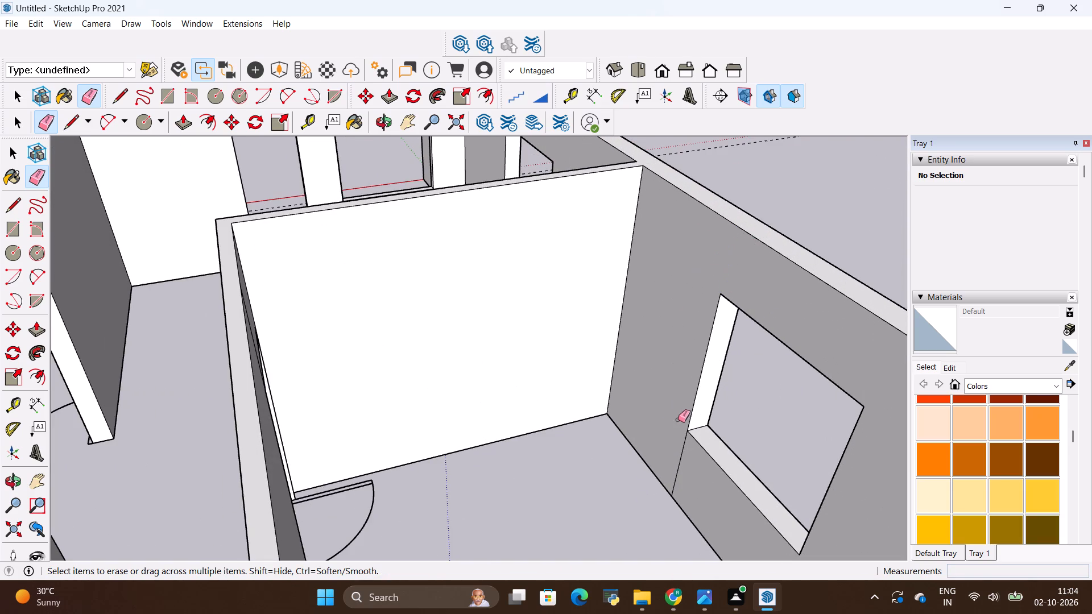
{"action": "left_click_drag", "start_coordinate": [669, 433], "coordinate": [690, 474]}
Erase the vertical seam edge above the doorway on the corner room's interior wall face.
{"action": "scroll", "coordinate": [497, 358], "scroll_direction": "down", "scroll_amount": 11}
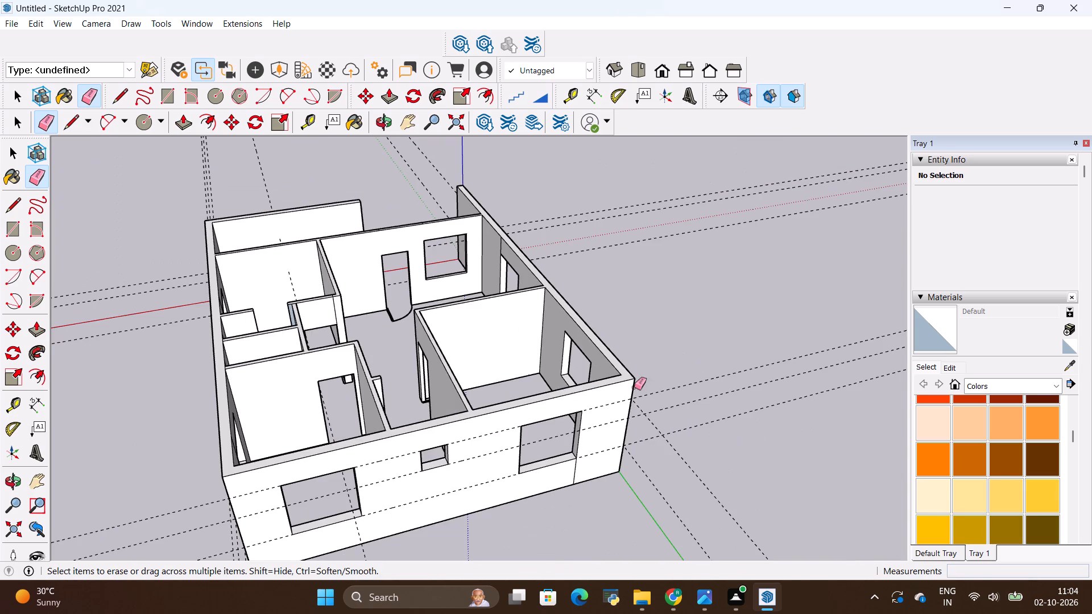
{"action": "middle_click_drag", "start_coordinate": [653, 418], "coordinate": [330, 383]}
{"action": "scroll", "coordinate": [483, 378], "scroll_direction": "up", "scroll_amount": 4}
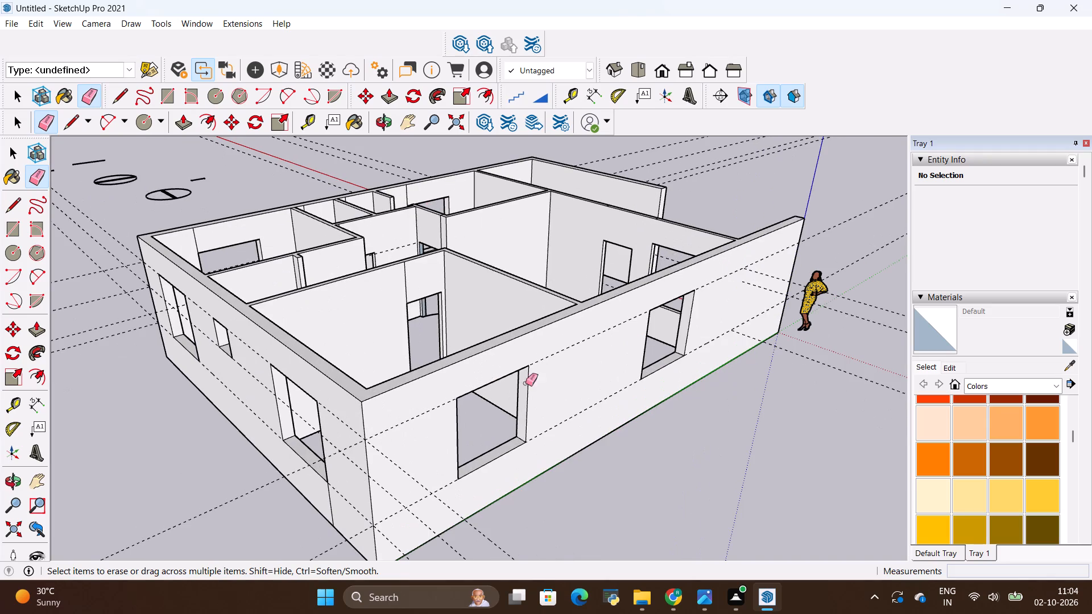
{"action": "scroll", "coordinate": [407, 259], "scroll_direction": "up", "scroll_amount": 5}
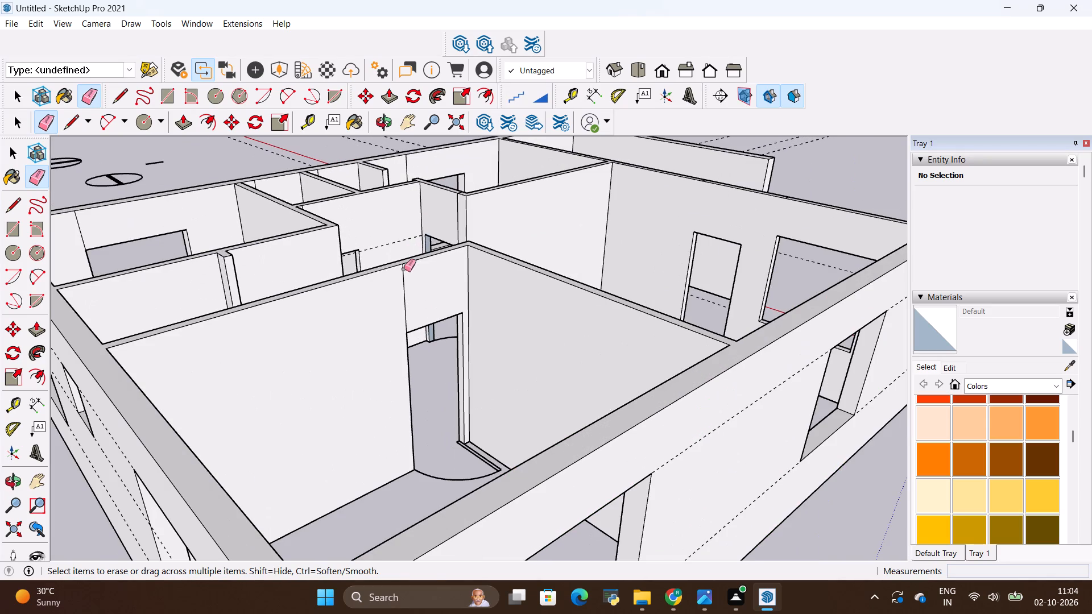
{"action": "left_click_drag", "start_coordinate": [411, 280], "coordinate": [387, 306]}
{"action": "scroll", "coordinate": [274, 254], "scroll_direction": "up", "scroll_amount": 4}
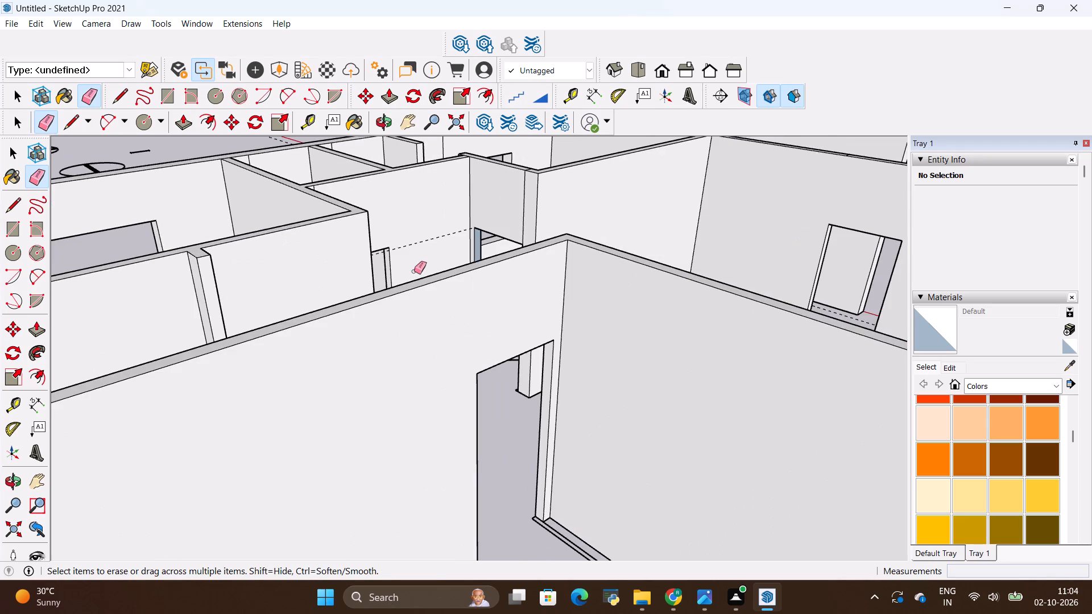
Save the model as 3D MODELING HOUSE PLAN 08 in the internship files folder.
{"action": "middle_click_drag", "start_coordinate": [414, 271], "coordinate": [482, 406]}
{"action": "key", "text": "ctrl+s"}
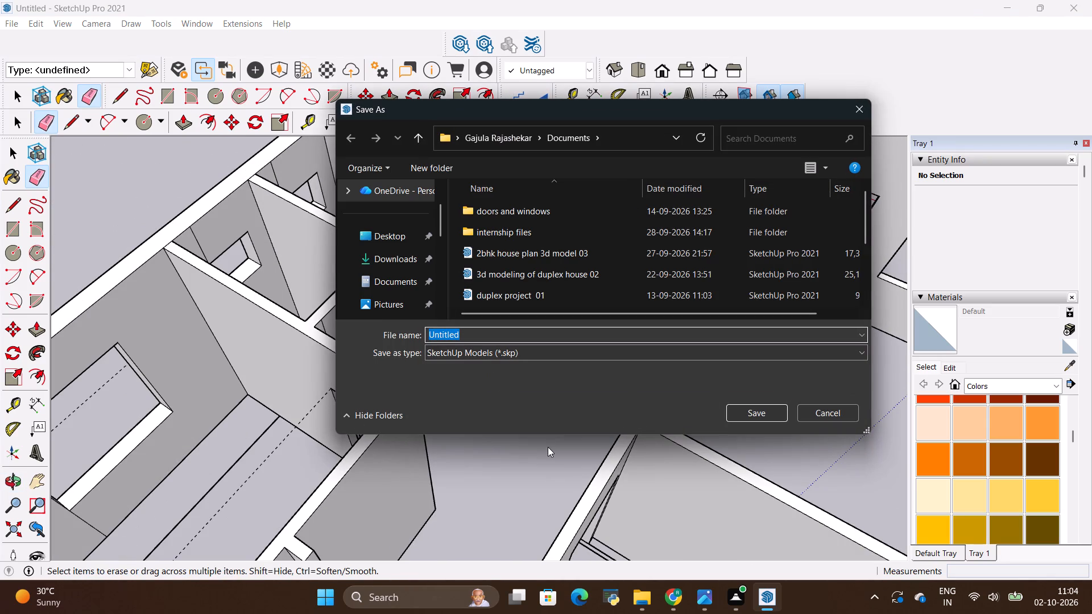
{"action": "key", "text": "BackSpace"}
{"action": "key", "text": "BackSpace"}
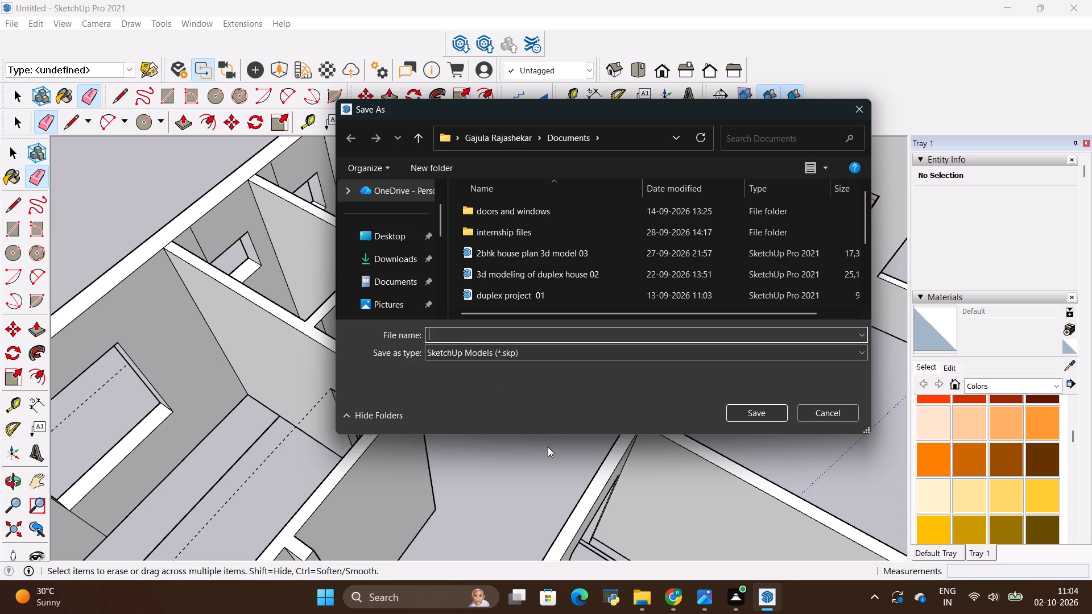
{"action": "type", "text": "3D MODELING HOUSE PLAN 0"}
{"action": "key", "text": "8"}
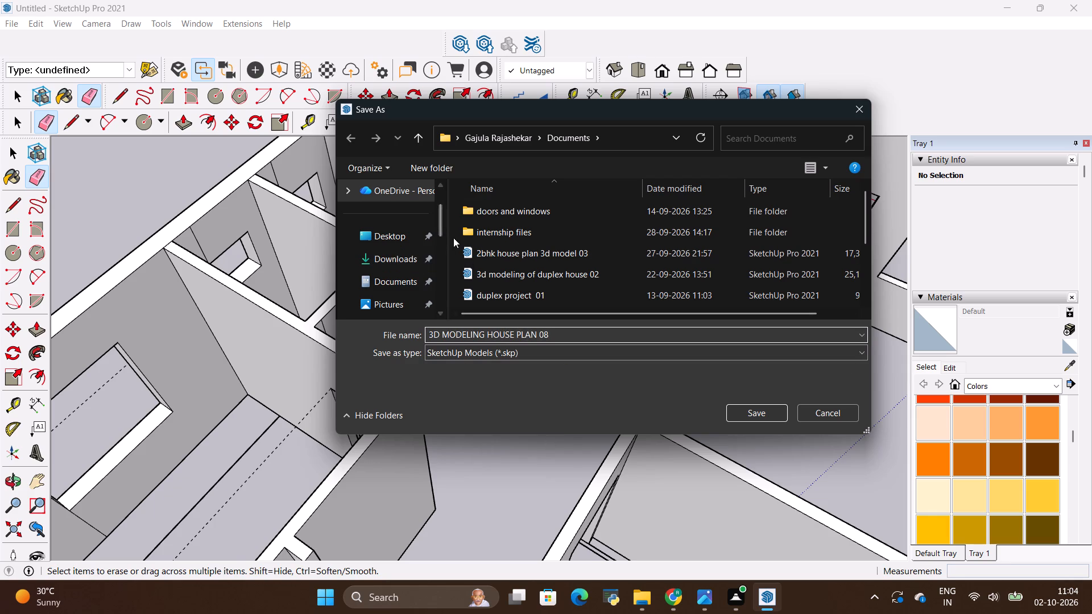
{"action": "left_click", "coordinate": [496, 235]}
{"action": "left_click", "coordinate": [746, 412]}
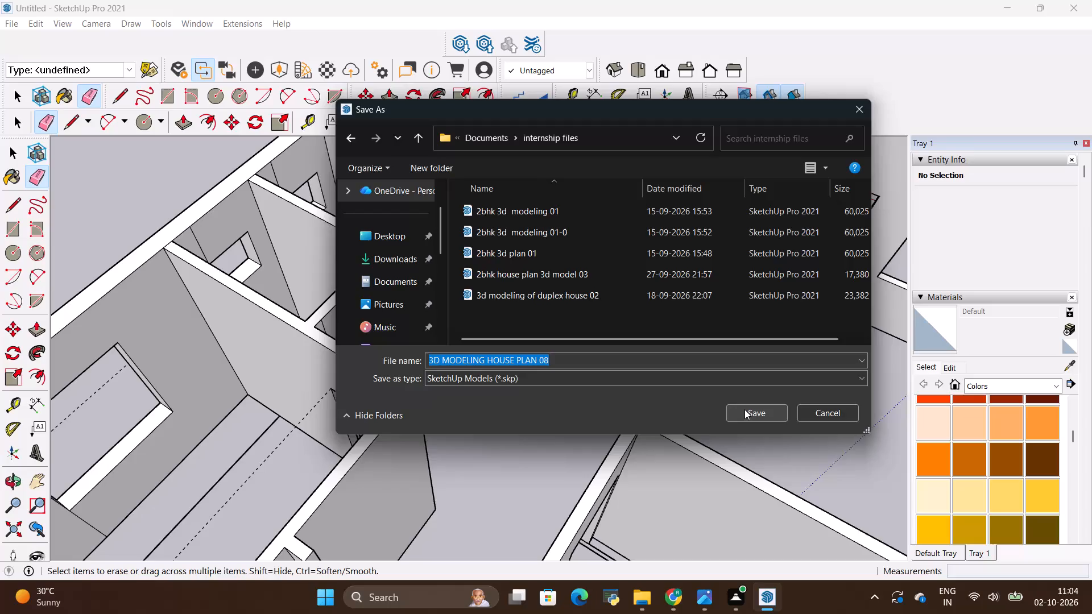
{"action": "left_click", "coordinate": [744, 409]}
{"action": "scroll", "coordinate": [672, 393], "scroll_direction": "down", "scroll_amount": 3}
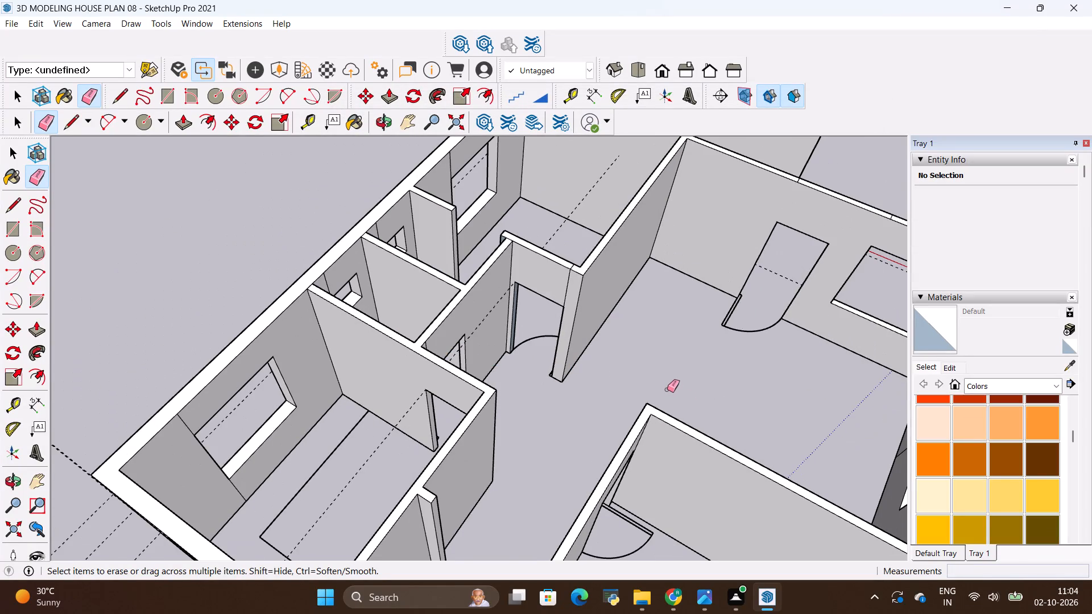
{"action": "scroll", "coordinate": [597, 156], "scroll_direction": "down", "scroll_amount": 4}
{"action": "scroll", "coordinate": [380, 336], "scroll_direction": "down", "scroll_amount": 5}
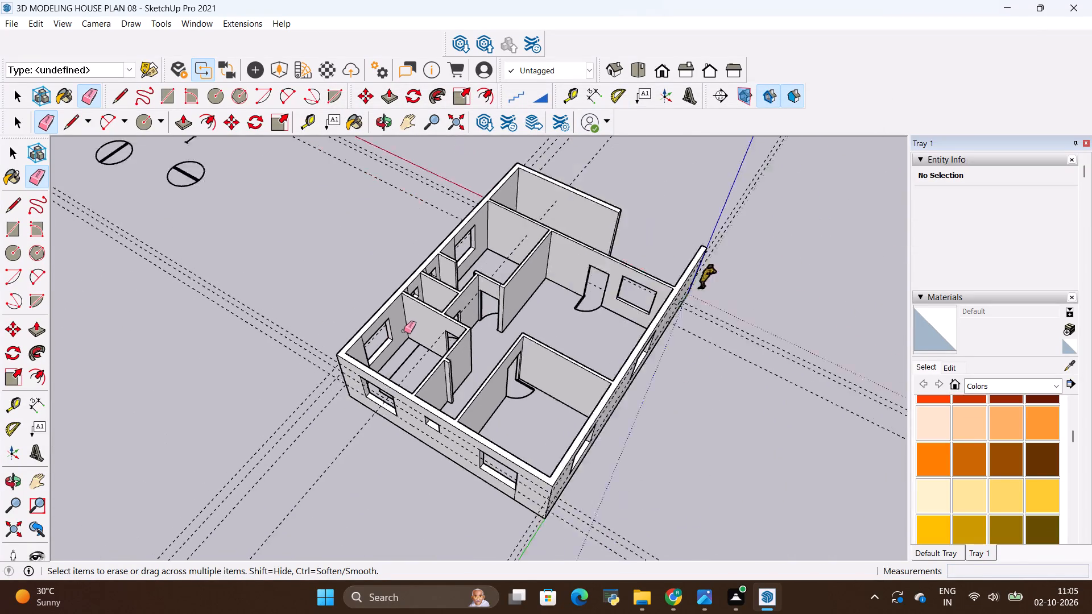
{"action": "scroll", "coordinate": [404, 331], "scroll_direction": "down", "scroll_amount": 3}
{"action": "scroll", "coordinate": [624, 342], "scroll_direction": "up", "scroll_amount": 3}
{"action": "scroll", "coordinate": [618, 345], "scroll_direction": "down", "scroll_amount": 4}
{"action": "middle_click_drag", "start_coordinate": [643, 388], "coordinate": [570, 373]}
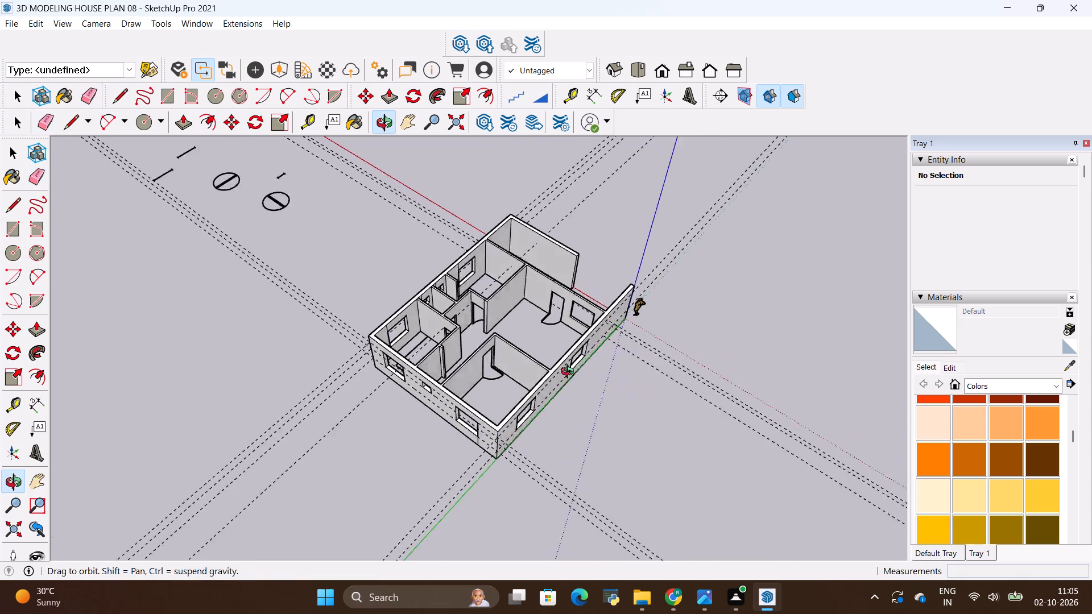
Erase the vertical seams above the window and above the doorway on the wall facing the staircase area.
{"action": "middle_click_drag", "start_coordinate": [570, 373], "coordinate": [189, 330]}
{"action": "scroll", "coordinate": [311, 384], "scroll_direction": "up", "scroll_amount": 4}
{"action": "scroll", "coordinate": [614, 371], "scroll_direction": "up", "scroll_amount": 3}
{"action": "scroll", "coordinate": [395, 350], "scroll_direction": "down", "scroll_amount": 5}
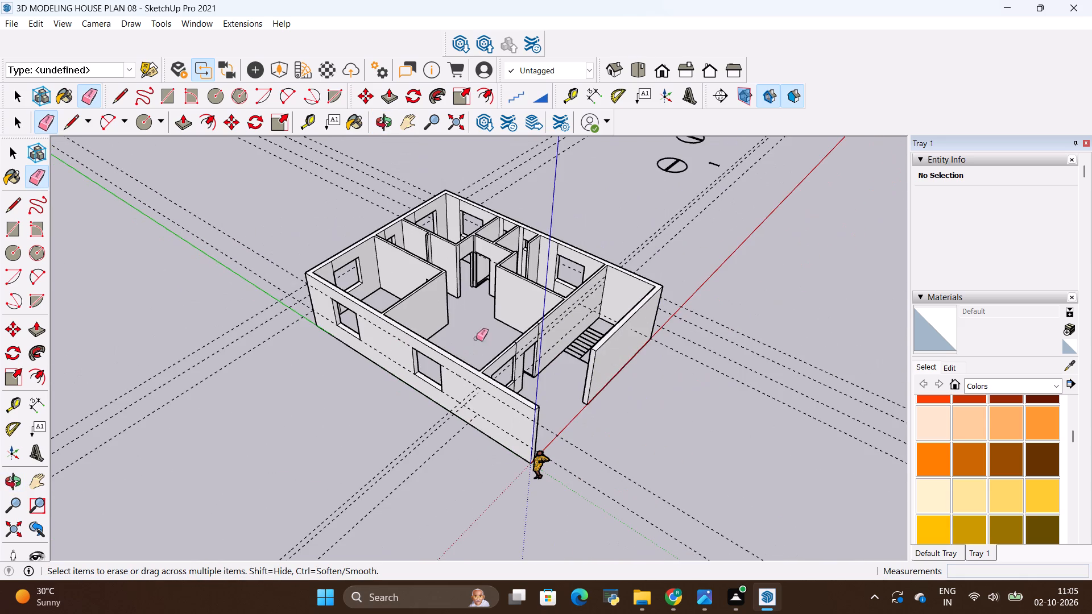
{"action": "middle_click_drag", "start_coordinate": [566, 439], "coordinate": [474, 455]}
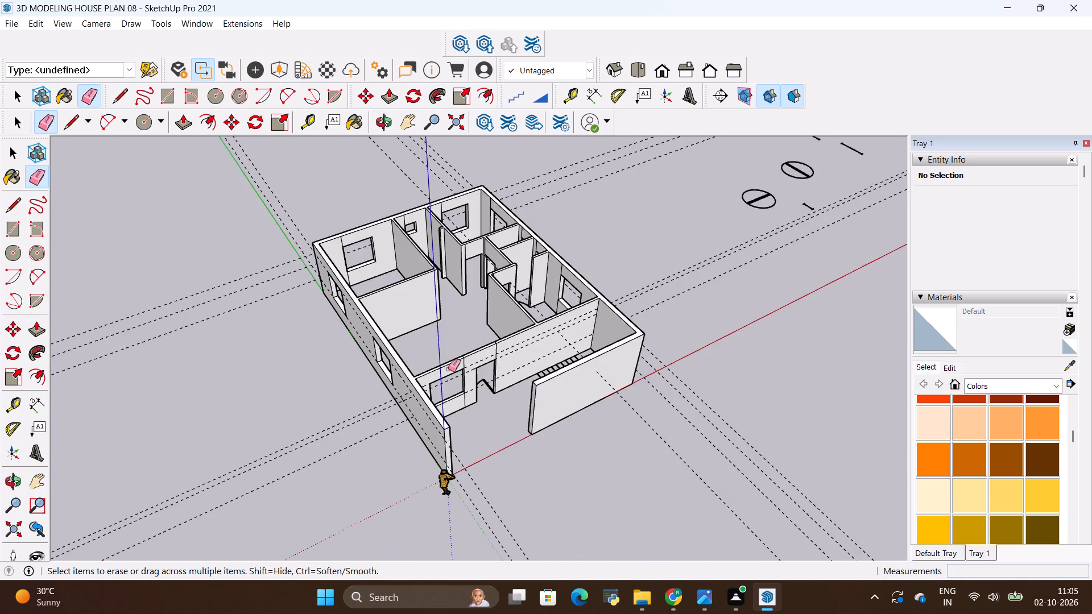
{"action": "scroll", "coordinate": [448, 367], "scroll_direction": "up", "scroll_amount": 18}
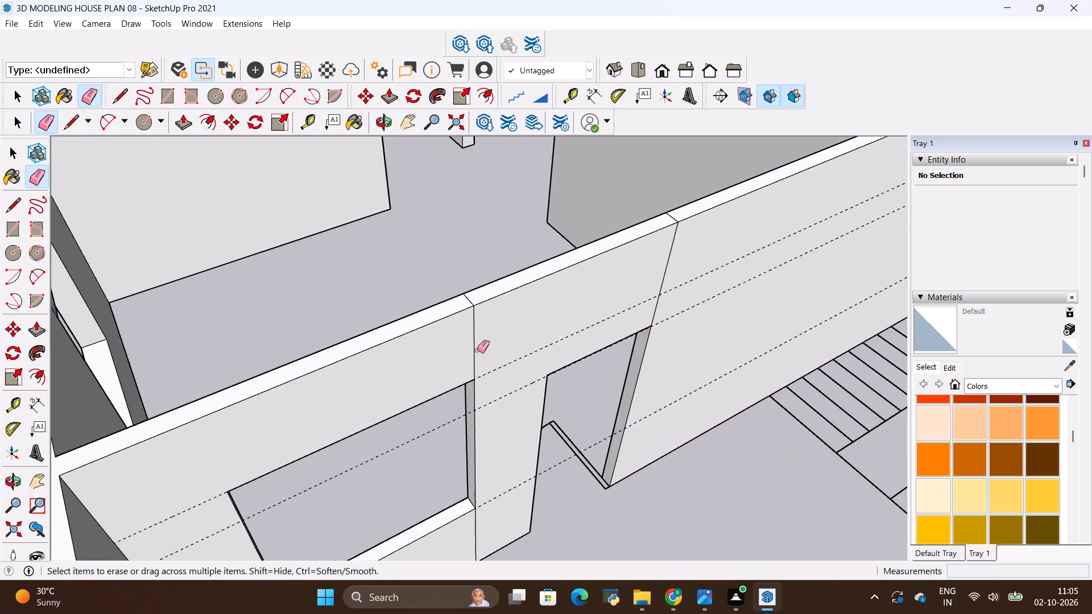
{"action": "scroll", "coordinate": [477, 350], "scroll_direction": "up", "scroll_amount": 1}
{"action": "key", "text": "e"}
{"action": "left_click_drag", "start_coordinate": [479, 345], "coordinate": [456, 351]}
{"action": "left_click_drag", "start_coordinate": [701, 240], "coordinate": [680, 246]}
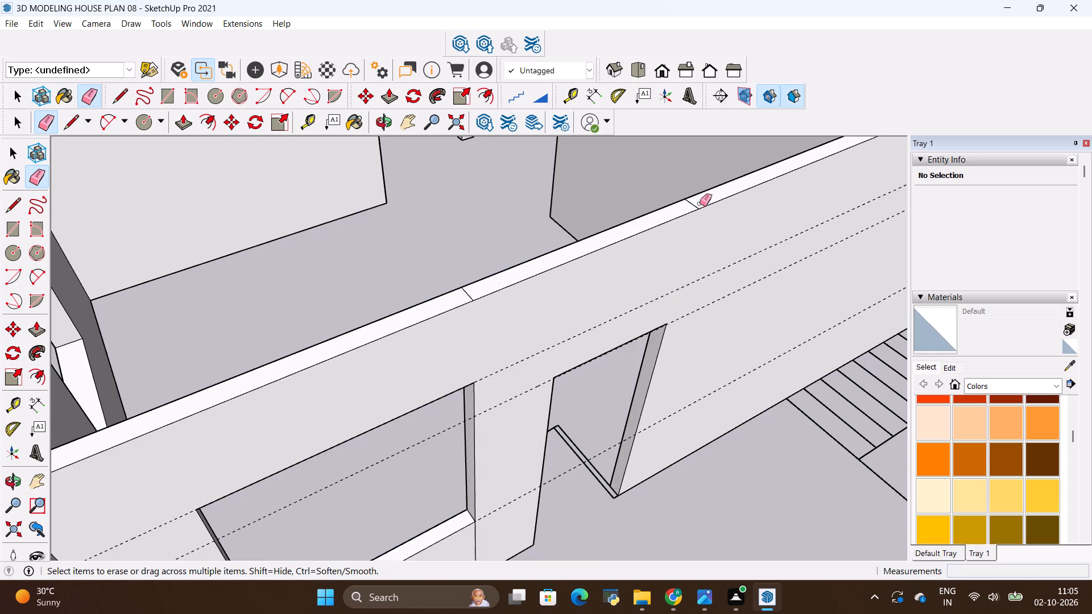
Erase the two short seam edges crossing the top of the same wall above its window and doorway.
{"action": "scroll", "coordinate": [698, 200], "scroll_direction": "up", "scroll_amount": 6}
{"action": "left_click_drag", "start_coordinate": [695, 201], "coordinate": [680, 215]}
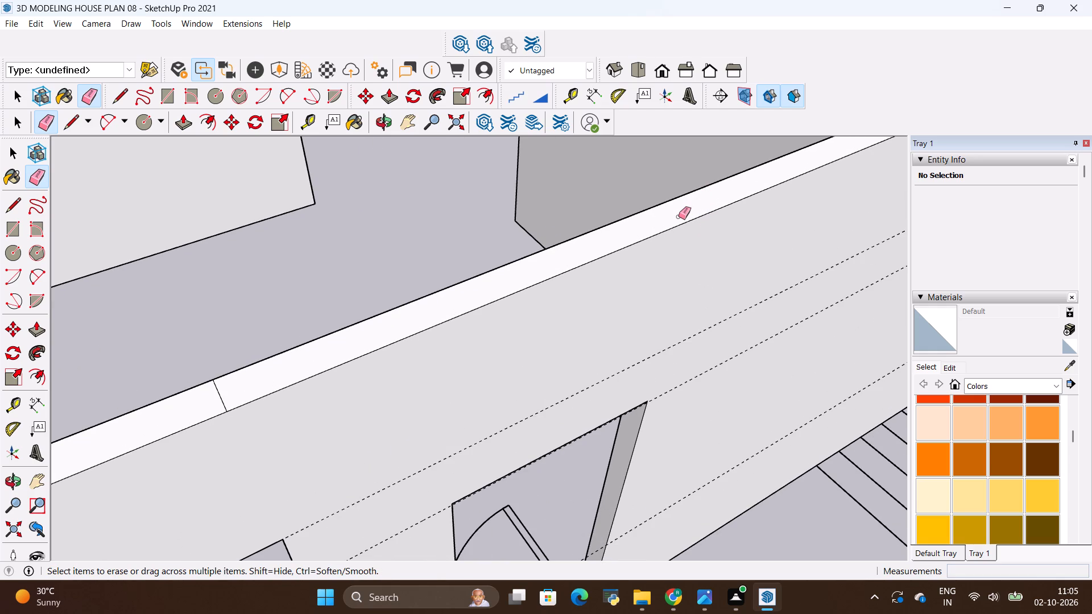
{"action": "scroll", "coordinate": [192, 410], "scroll_direction": "up", "scroll_amount": 1}
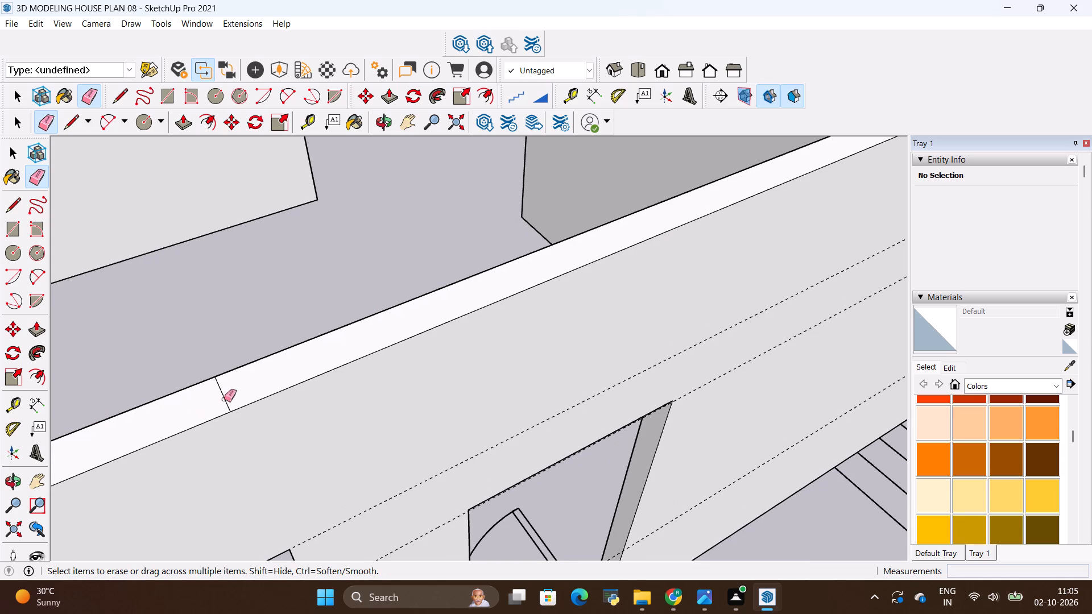
{"action": "left_click_drag", "start_coordinate": [226, 398], "coordinate": [220, 403]}
Erase the vertical seam running from the window's lower corner to the floor on the same wall.
{"action": "scroll", "coordinate": [283, 350], "scroll_direction": "down", "scroll_amount": 4}
{"action": "scroll", "coordinate": [386, 318], "scroll_direction": "down", "scroll_amount": 6}
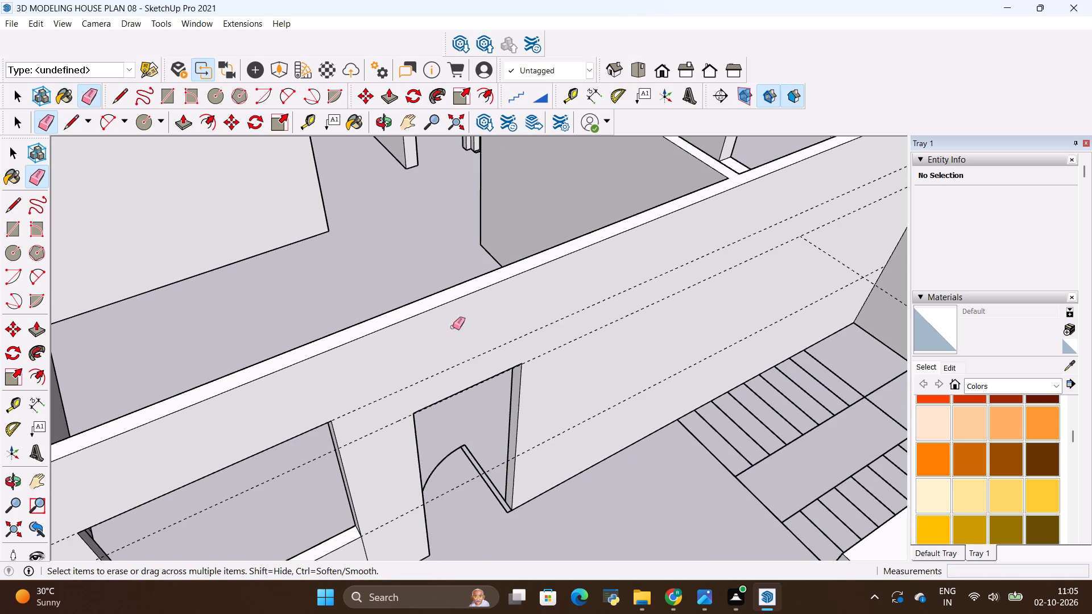
{"action": "scroll", "coordinate": [437, 305], "scroll_direction": "down", "scroll_amount": 8}
{"action": "scroll", "coordinate": [412, 428], "scroll_direction": "up", "scroll_amount": 4}
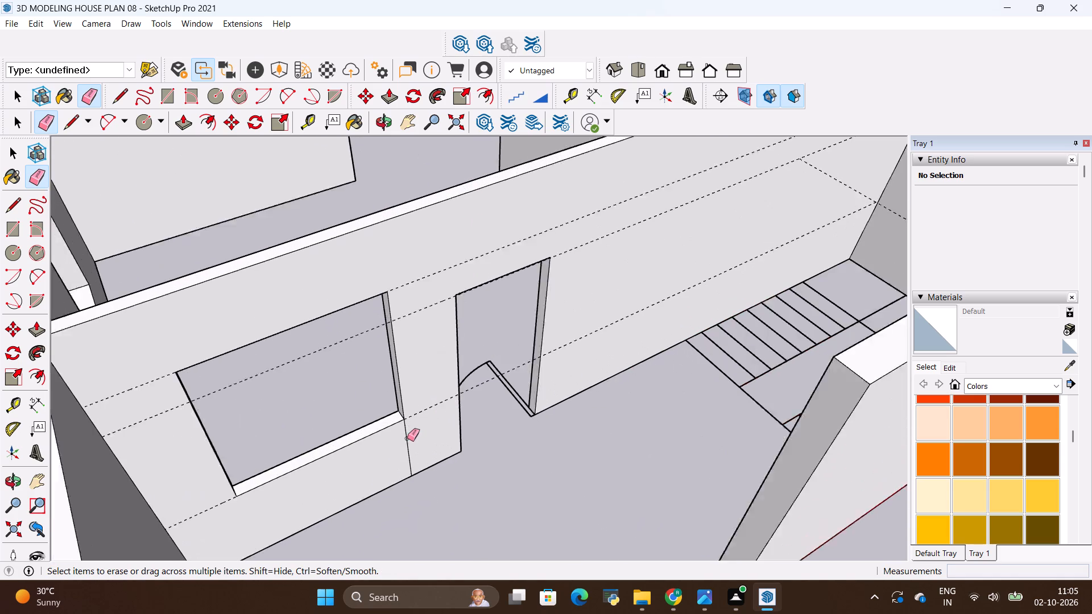
{"action": "scroll", "coordinate": [407, 438], "scroll_direction": "up", "scroll_amount": 2}
{"action": "left_click_drag", "start_coordinate": [414, 433], "coordinate": [400, 444]}
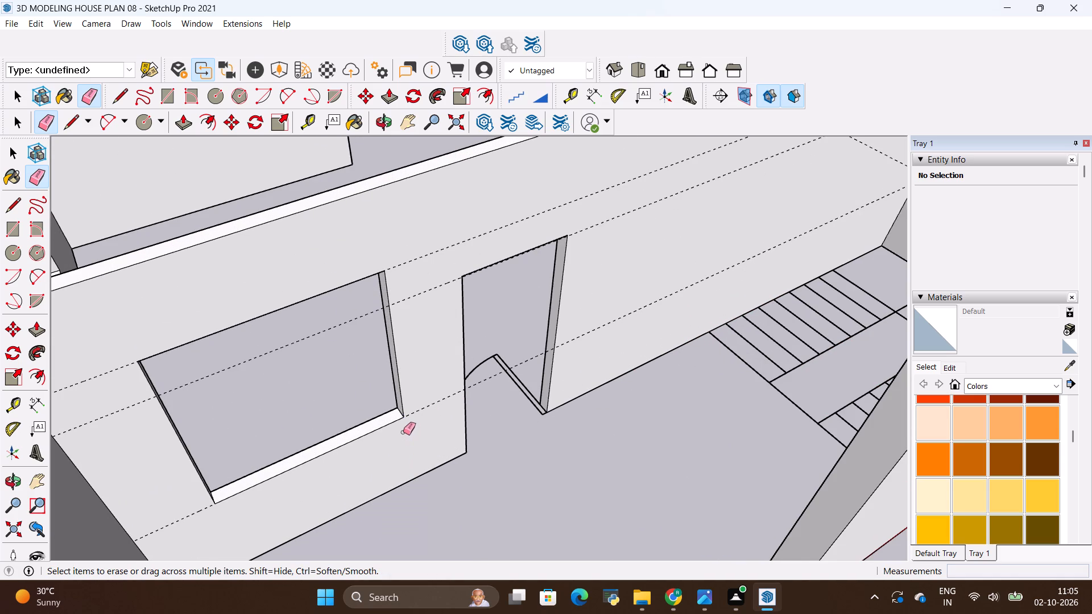
Place a guide 3' below the top edge on the free end of the short partition beside the open doorway.
{"action": "scroll", "coordinate": [404, 431], "scroll_direction": "down", "scroll_amount": 11}
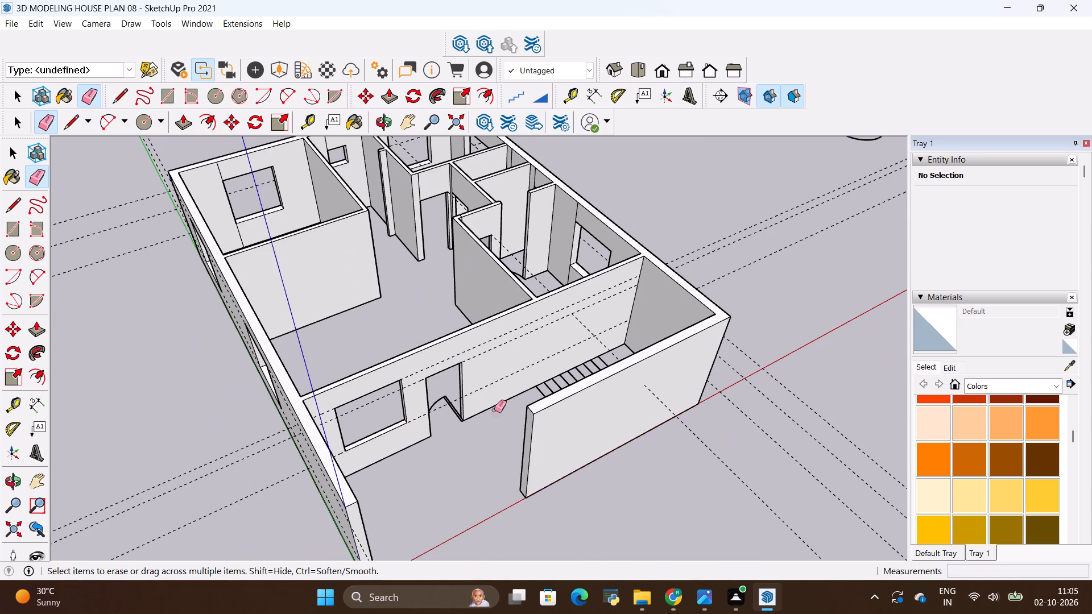
{"action": "scroll", "coordinate": [348, 502], "scroll_direction": "up", "scroll_amount": 4}
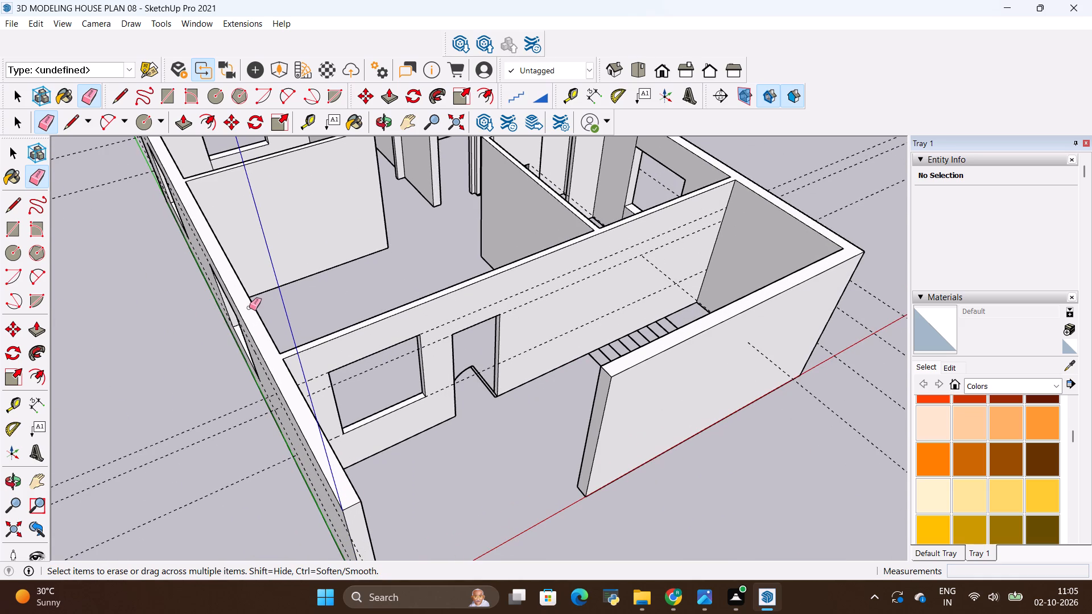
{"action": "scroll", "coordinate": [431, 369], "scroll_direction": "down", "scroll_amount": 3}
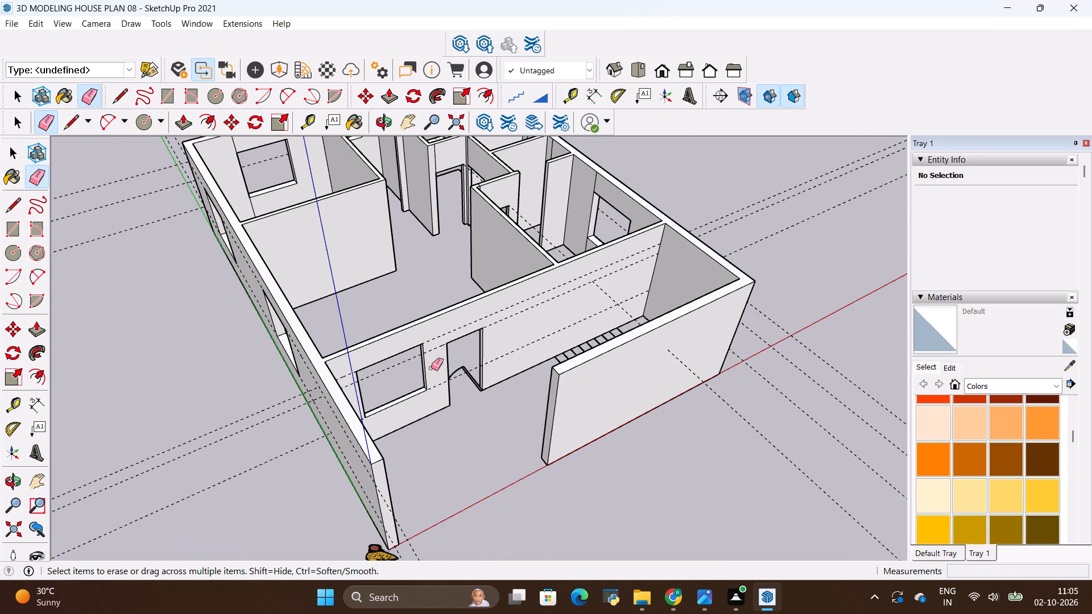
{"action": "scroll", "coordinate": [500, 367], "scroll_direction": "down", "scroll_amount": 3}
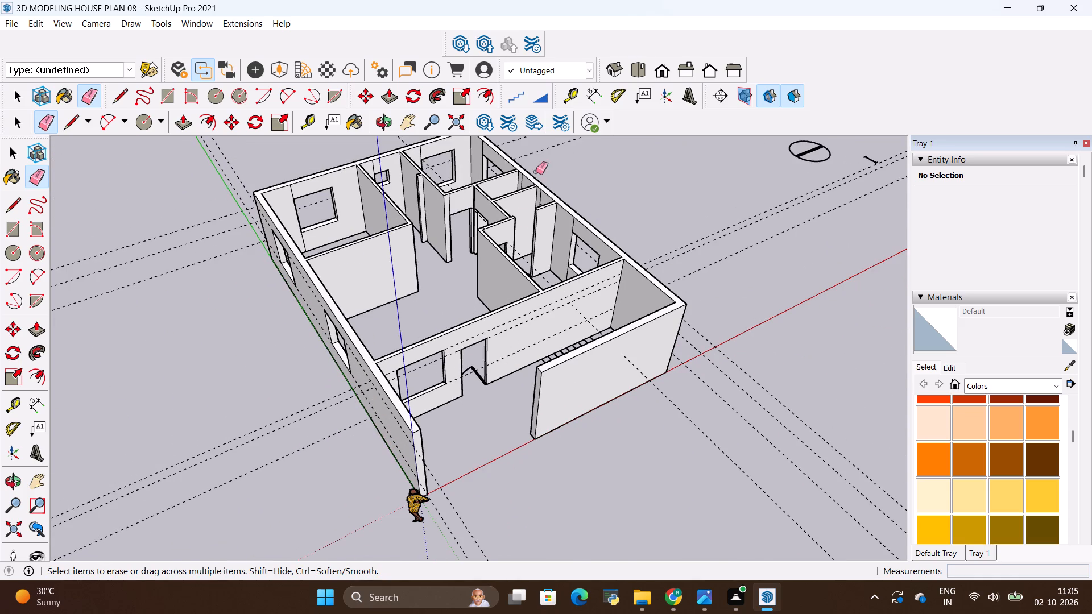
{"action": "scroll", "coordinate": [536, 172], "scroll_direction": "up", "scroll_amount": 3}
{"action": "scroll", "coordinate": [493, 205], "scroll_direction": "up", "scroll_amount": 8}
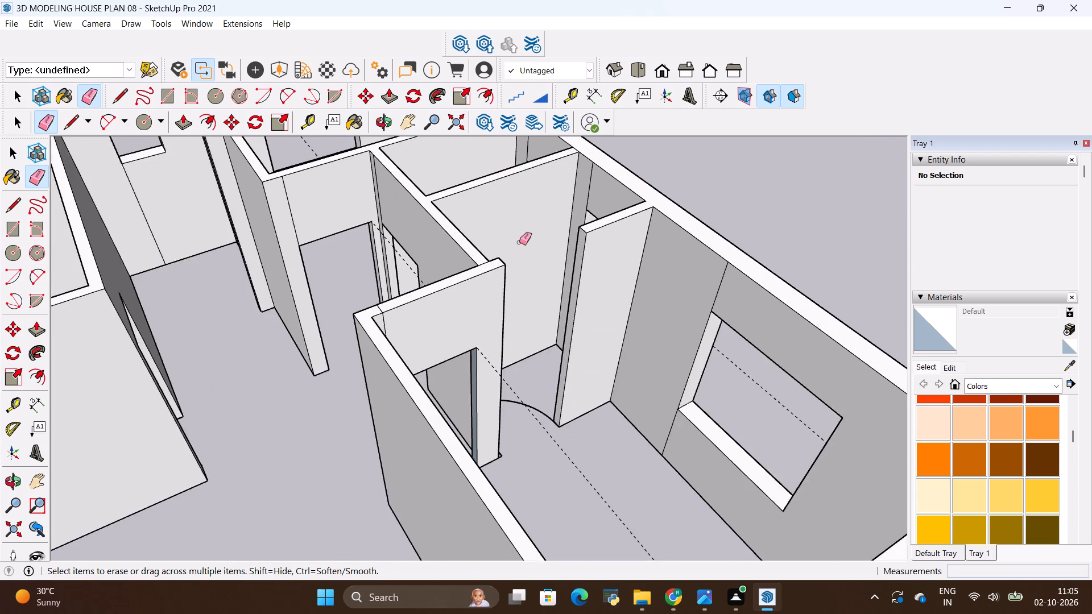
{"action": "scroll", "coordinate": [519, 242], "scroll_direction": "down", "scroll_amount": 1}
{"action": "scroll", "coordinate": [535, 268], "scroll_direction": "up", "scroll_amount": 3}
{"action": "scroll", "coordinate": [587, 239], "scroll_direction": "up", "scroll_amount": 2}
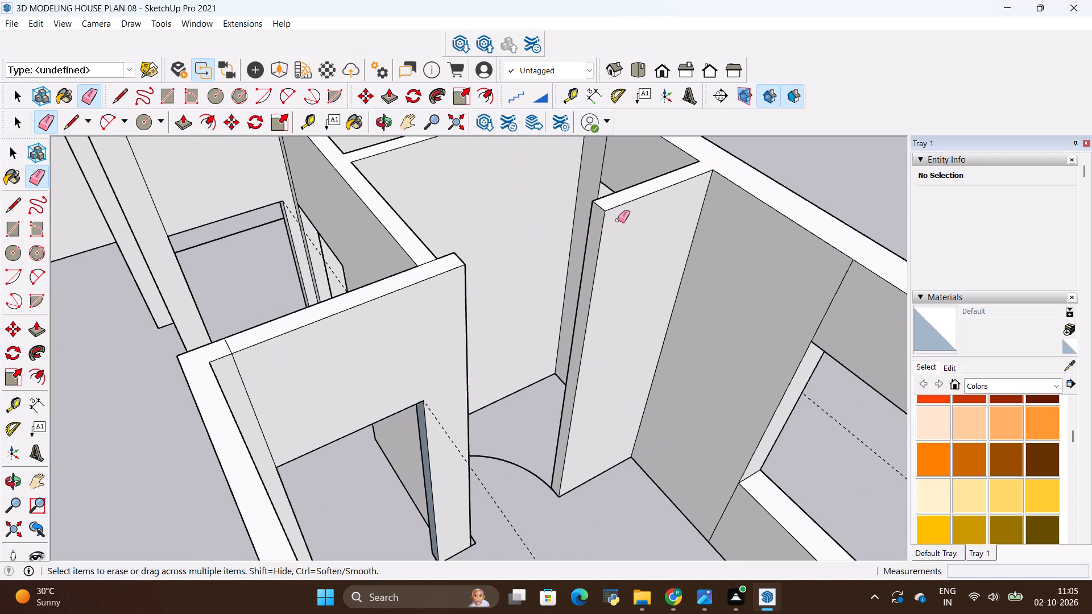
{"action": "key", "text": "t"}
{"action": "scroll", "coordinate": [569, 199], "scroll_direction": "up", "scroll_amount": 3}
{"action": "left_click", "coordinate": [614, 209]}
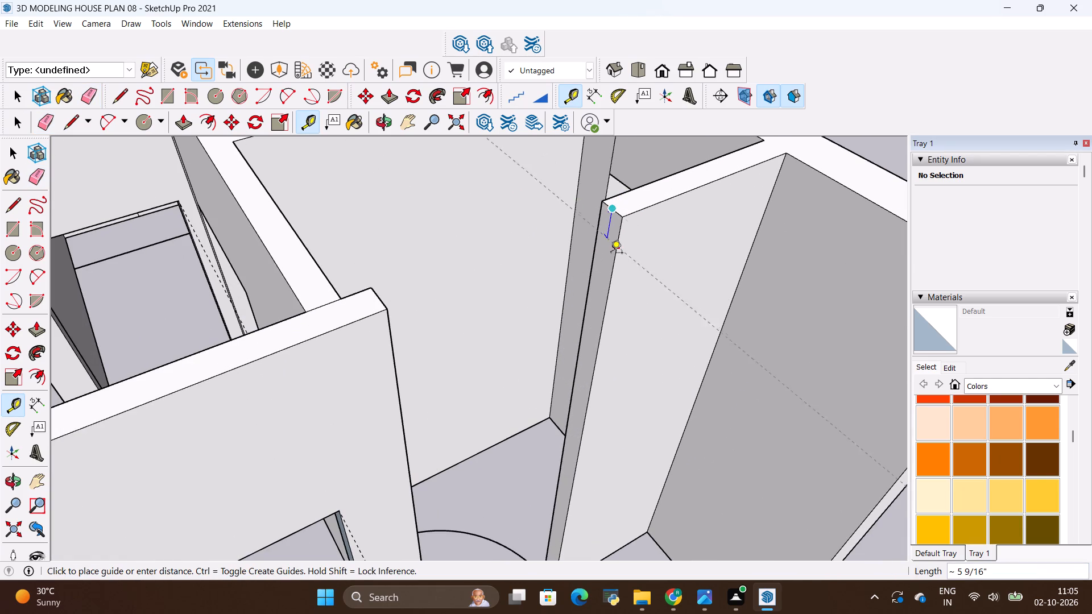
{"action": "key", "text": "BackSpace"}
{"action": "type", "text": "3'"}
{"action": "key", "text": "Return"}
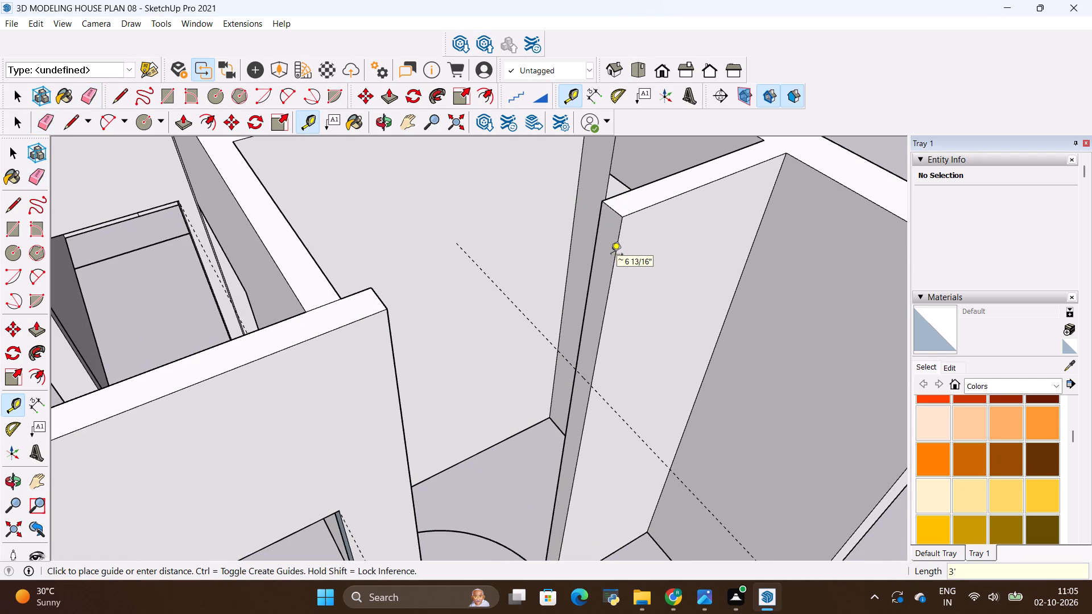
Draw an edge across the partition end at the guide and push/pull the upper face to the opposite wall, forming the door header.
{"action": "key", "text": "l"}
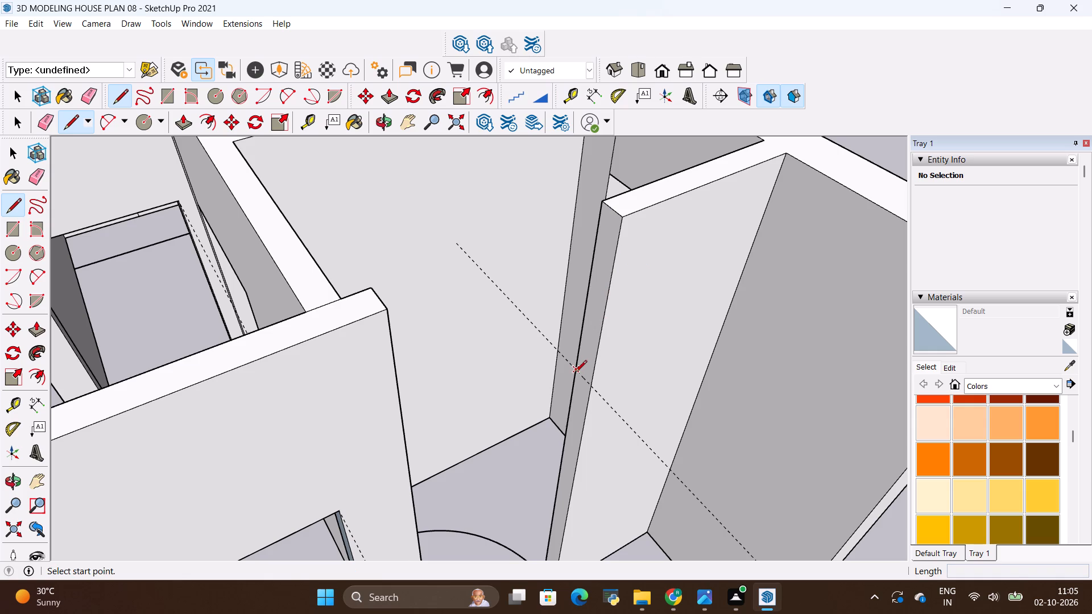
{"action": "left_click", "coordinate": [575, 373]}
{"action": "left_click", "coordinate": [589, 388]}
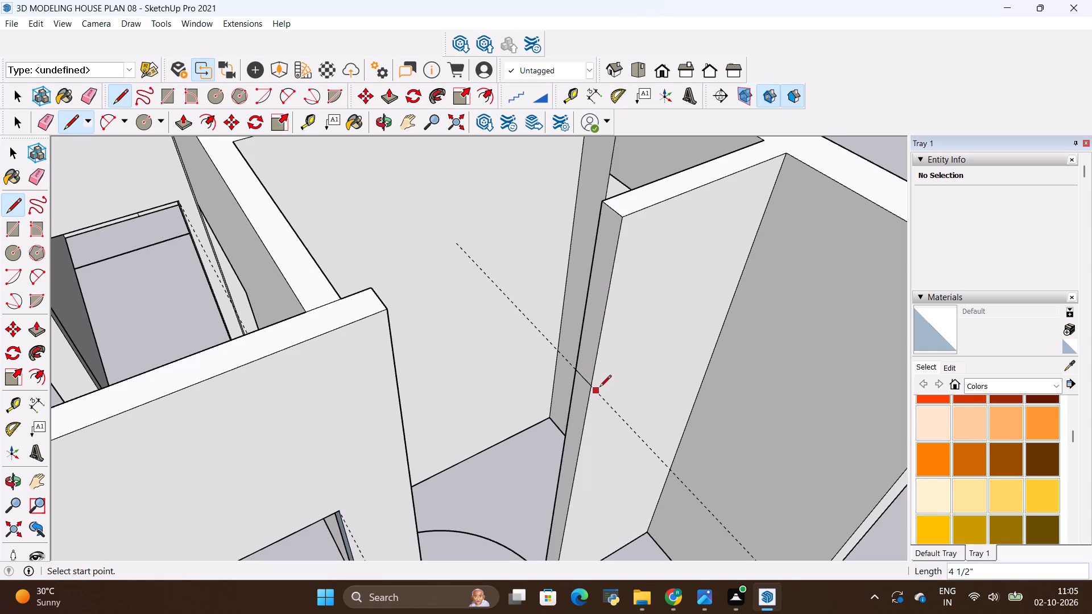
{"action": "key", "text": "p"}
{"action": "left_click", "coordinate": [590, 347]}
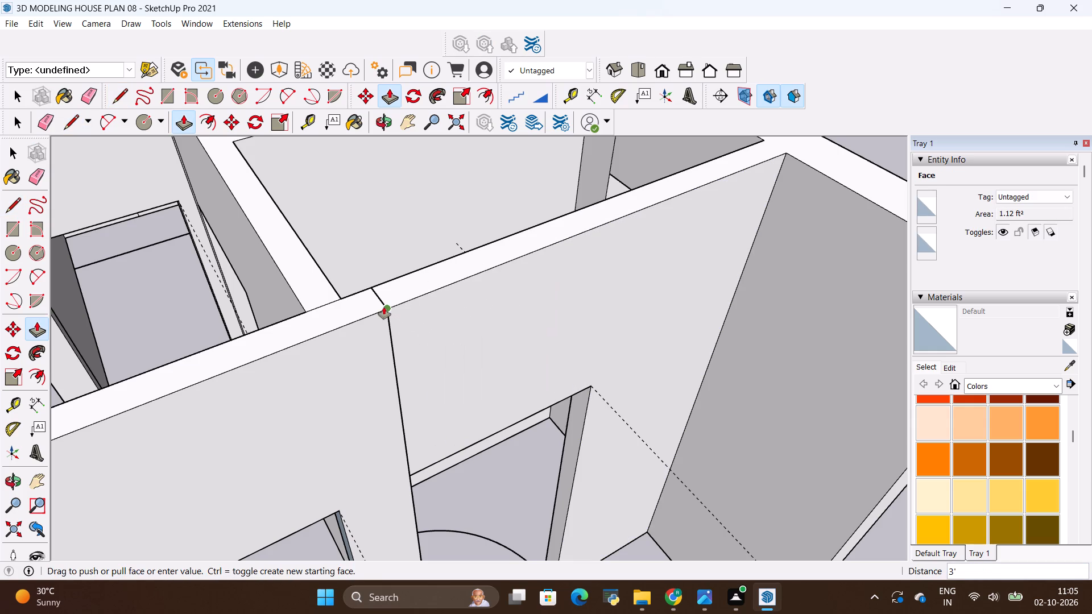
{"action": "left_click", "coordinate": [383, 306]}
Erase the vertical and top seam edges where the new door header meets the adjoining wall.
{"action": "key", "text": "e"}
{"action": "left_click_drag", "start_coordinate": [417, 363], "coordinate": [383, 372]}
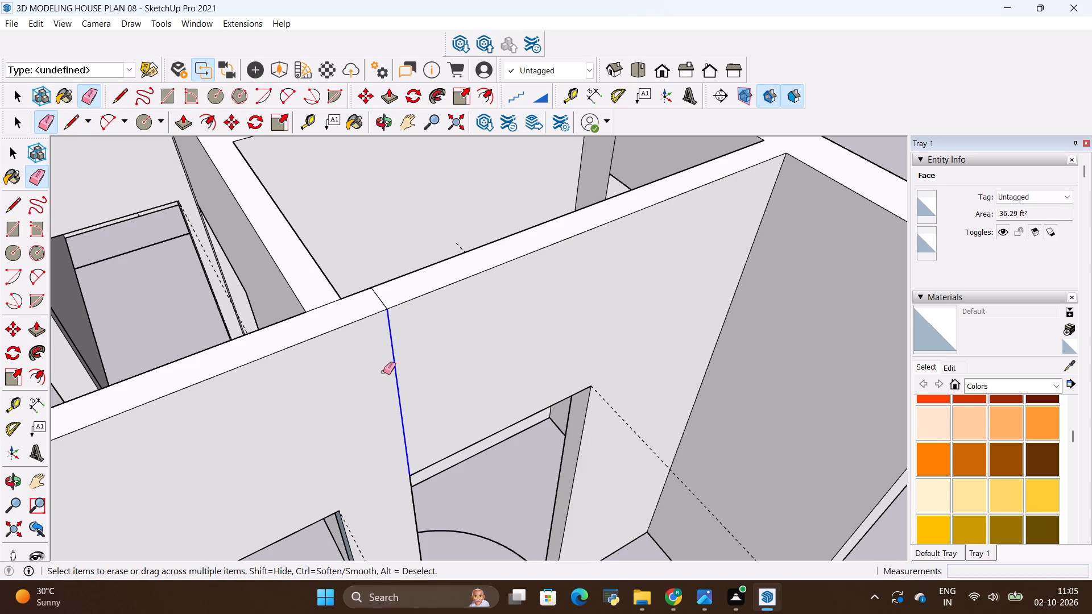
{"action": "left_click_drag", "start_coordinate": [383, 372], "coordinate": [379, 375]}
{"action": "scroll", "coordinate": [372, 301], "scroll_direction": "up", "scroll_amount": 3}
{"action": "left_click", "coordinate": [379, 296]}
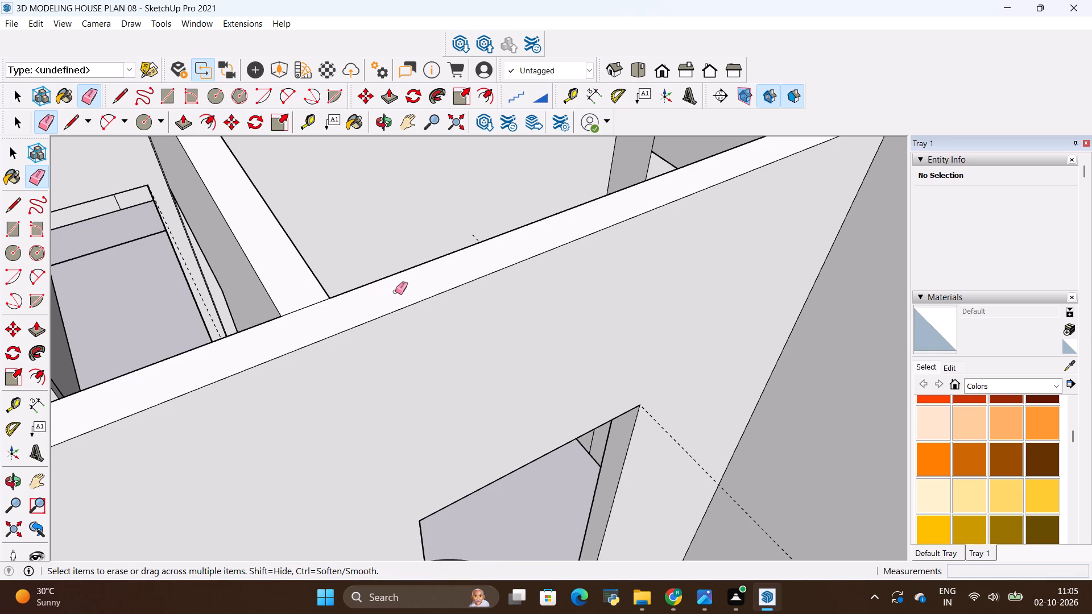
Erase the vertical and top seam edges beside the neighbouring doorway's header, near the wall corner.
{"action": "scroll", "coordinate": [425, 302], "scroll_direction": "down", "scroll_amount": 8}
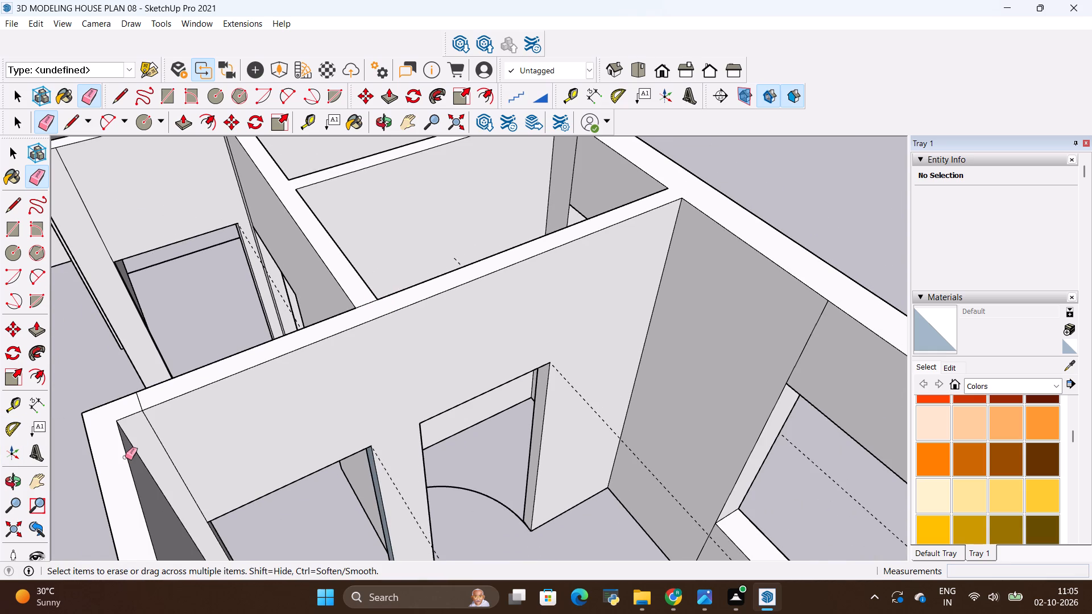
{"action": "scroll", "coordinate": [125, 457], "scroll_direction": "up", "scroll_amount": 2}
{"action": "left_click_drag", "start_coordinate": [167, 428], "coordinate": [163, 443]}
{"action": "scroll", "coordinate": [141, 405], "scroll_direction": "up", "scroll_amount": 5}
{"action": "left_click_drag", "start_coordinate": [146, 386], "coordinate": [133, 399]}
Erase the leftover vertical seams above the two doorways as seen from the opposite side of the walls.
{"action": "scroll", "coordinate": [144, 398], "scroll_direction": "down", "scroll_amount": 5}
{"action": "middle_click_drag", "start_coordinate": [158, 390], "coordinate": [678, 377]}
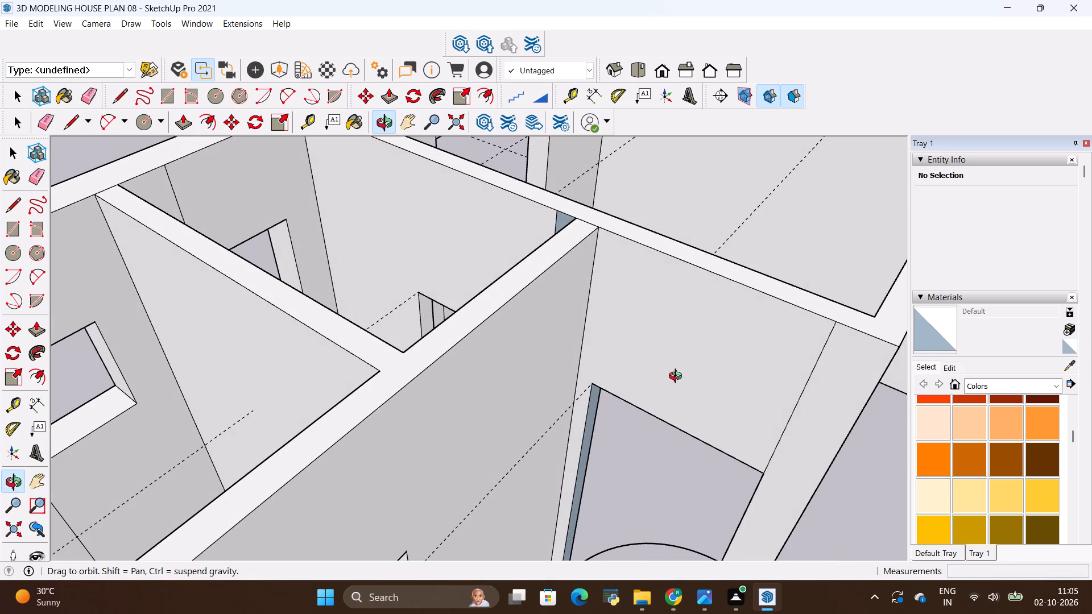
{"action": "middle_click_drag", "start_coordinate": [678, 377], "coordinate": [656, 370]}
{"action": "left_click_drag", "start_coordinate": [789, 396], "coordinate": [816, 410]}
{"action": "scroll", "coordinate": [418, 381], "scroll_direction": "down", "scroll_amount": 5}
{"action": "scroll", "coordinate": [349, 371], "scroll_direction": "down", "scroll_amount": 4}
{"action": "scroll", "coordinate": [272, 479], "scroll_direction": "up", "scroll_amount": 8}
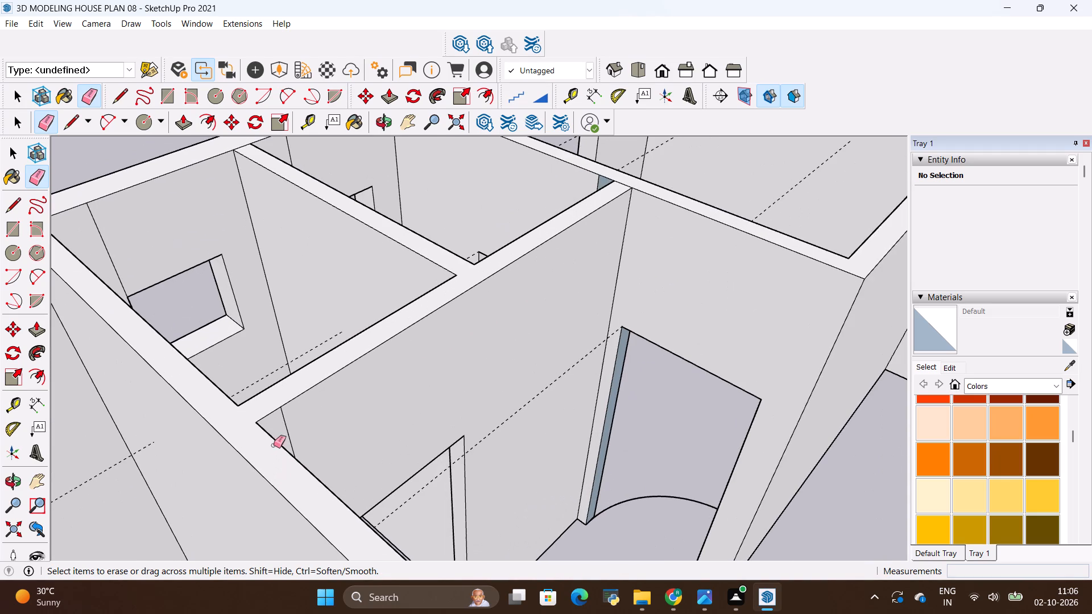
{"action": "left_click_drag", "start_coordinate": [287, 421], "coordinate": [280, 429]}
Erase the vertical seam above the hall opening where its header meets the wall end.
{"action": "scroll", "coordinate": [243, 411], "scroll_direction": "down", "scroll_amount": 9}
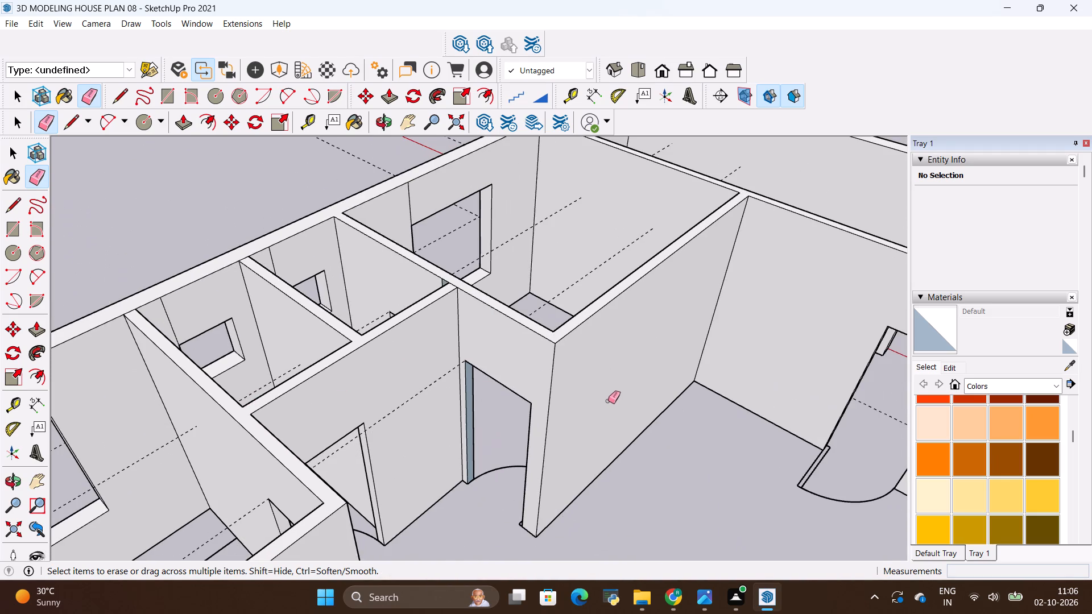
{"action": "middle_click_drag", "start_coordinate": [616, 403], "coordinate": [283, 387]}
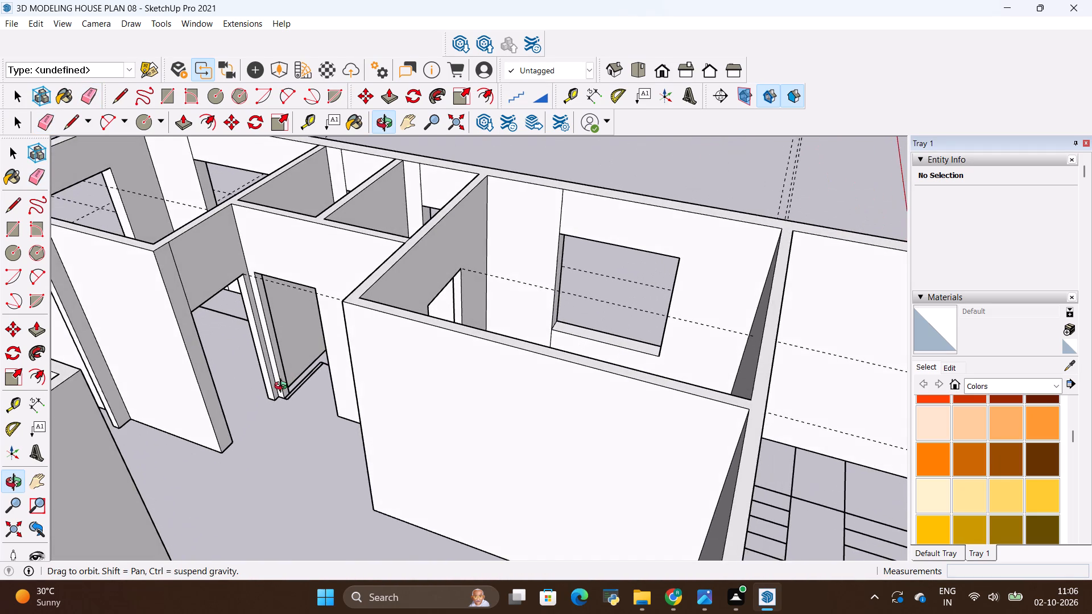
{"action": "middle_click_drag", "start_coordinate": [283, 387], "coordinate": [291, 389]}
{"action": "scroll", "coordinate": [156, 304], "scroll_direction": "up", "scroll_amount": 9}
{"action": "left_click_drag", "start_coordinate": [197, 286], "coordinate": [188, 294]}
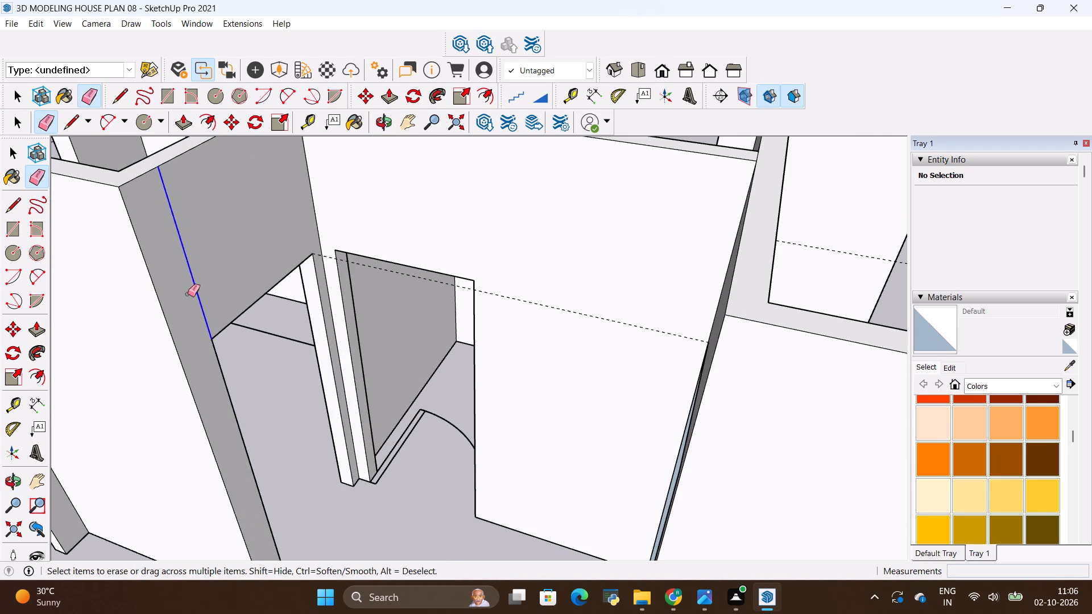
{"action": "left_click_drag", "start_coordinate": [188, 294], "coordinate": [184, 301]}
Erase the vertical seams above the windows of the corner room and the two small rooms on the exterior wall's inner face.
{"action": "scroll", "coordinate": [197, 306], "scroll_direction": "down", "scroll_amount": 11}
{"action": "scroll", "coordinate": [252, 305], "scroll_direction": "down", "scroll_amount": 5}
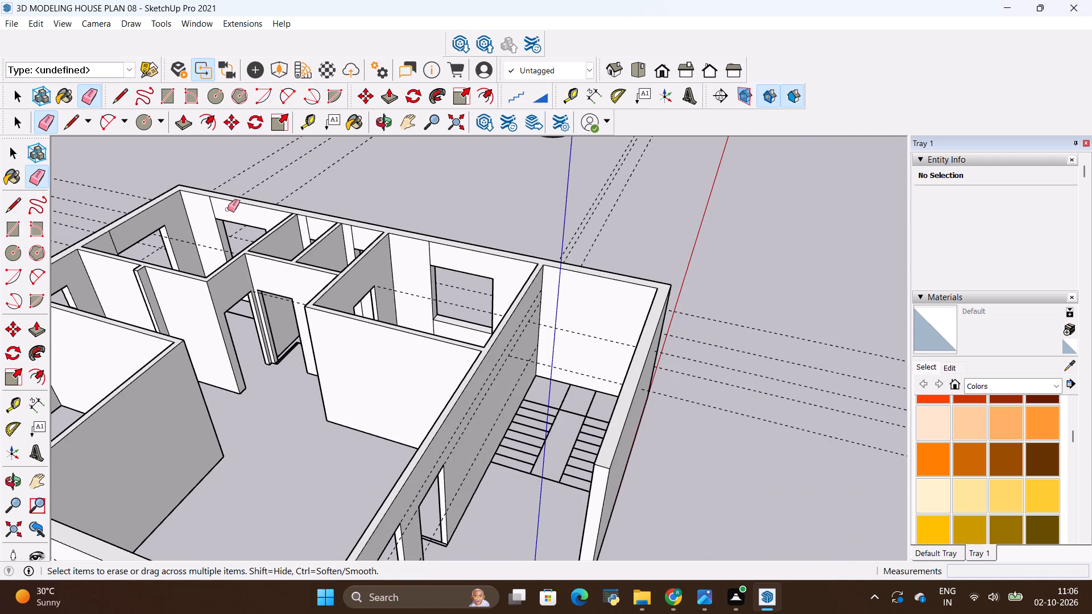
{"action": "scroll", "coordinate": [208, 207], "scroll_direction": "up", "scroll_amount": 8}
{"action": "left_click_drag", "start_coordinate": [209, 202], "coordinate": [216, 205]}
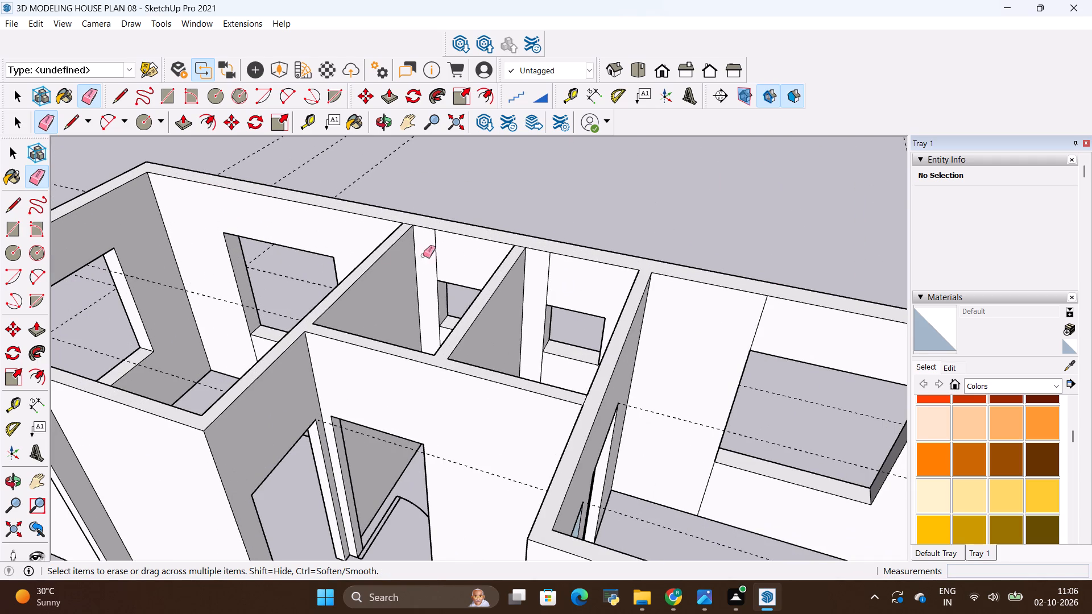
{"action": "left_click_drag", "start_coordinate": [432, 247], "coordinate": [445, 252]}
{"action": "left_click_drag", "start_coordinate": [542, 274], "coordinate": [556, 275]}
Erase the vertical seams below the windows in the two small rooms.
{"action": "scroll", "coordinate": [523, 276], "scroll_direction": "down", "scroll_amount": 3}
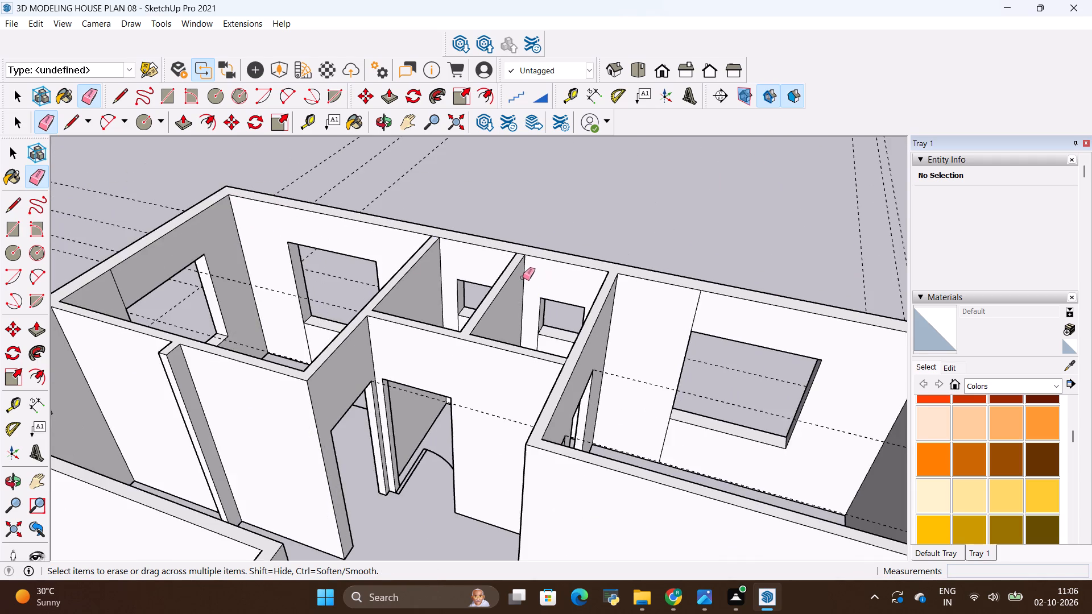
{"action": "scroll", "coordinate": [543, 347], "scroll_direction": "up", "scroll_amount": 8}
{"action": "left_click_drag", "start_coordinate": [530, 335], "coordinate": [516, 336]}
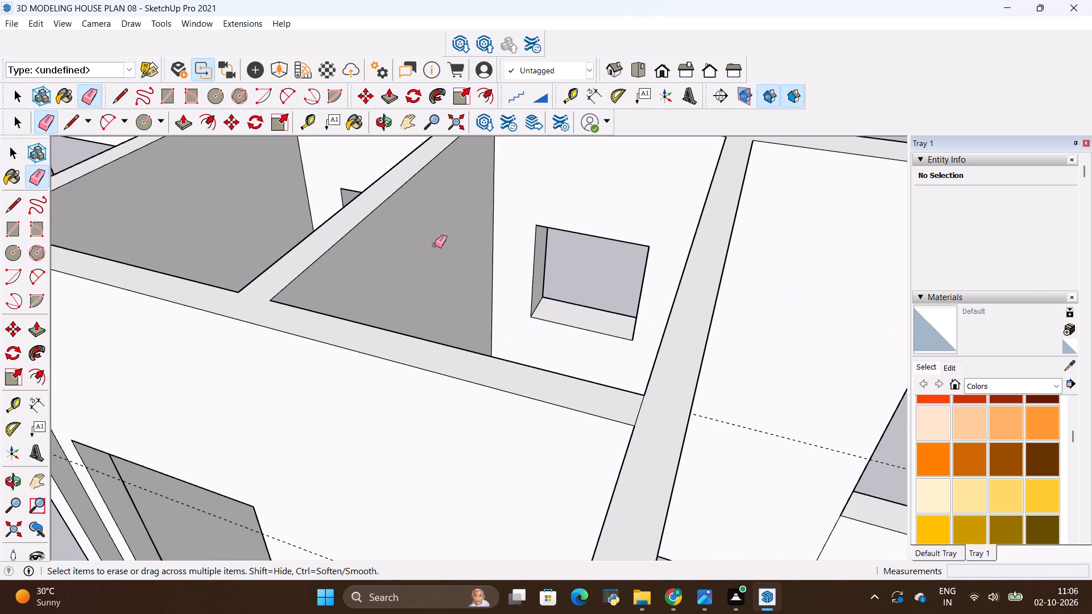
{"action": "middle_click_drag", "start_coordinate": [345, 221], "coordinate": [523, 291]}
{"action": "left_click_drag", "start_coordinate": [301, 359], "coordinate": [267, 379]}
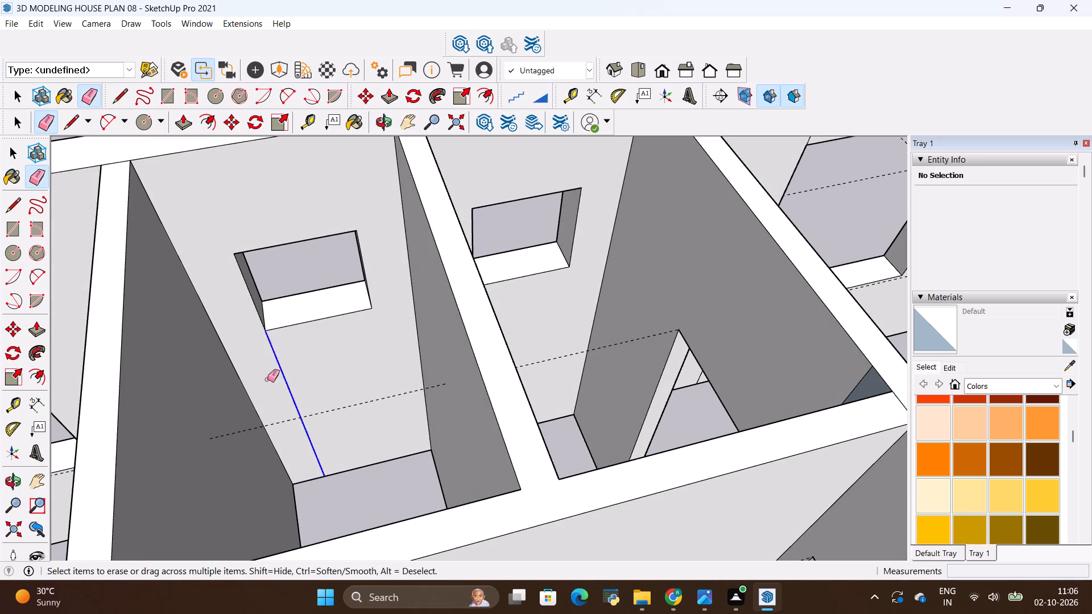
{"action": "left_click_drag", "start_coordinate": [267, 379], "coordinate": [254, 391]}
Erase the vertical seam below the window on the corner room's inner wall face.
{"action": "scroll", "coordinate": [449, 338], "scroll_direction": "down", "scroll_amount": 5}
{"action": "scroll", "coordinate": [330, 311], "scroll_direction": "down", "scroll_amount": 4}
{"action": "scroll", "coordinate": [382, 297], "scroll_direction": "down", "scroll_amount": 4}
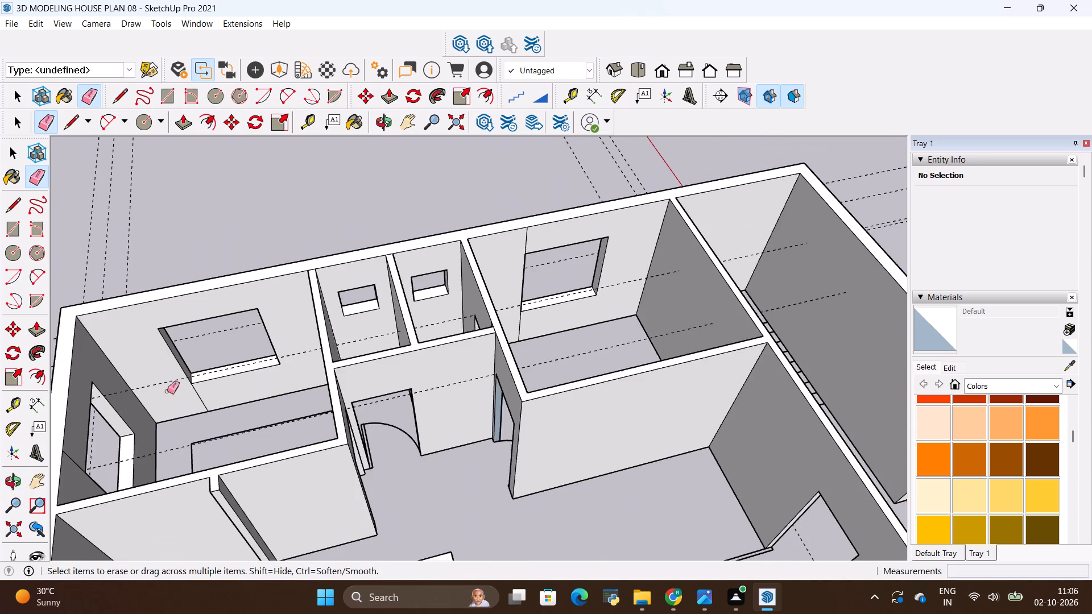
{"action": "scroll", "coordinate": [162, 394], "scroll_direction": "up", "scroll_amount": 7}
{"action": "left_click_drag", "start_coordinate": [208, 387], "coordinate": [197, 413]}
{"action": "scroll", "coordinate": [557, 300], "scroll_direction": "down", "scroll_amount": 10}
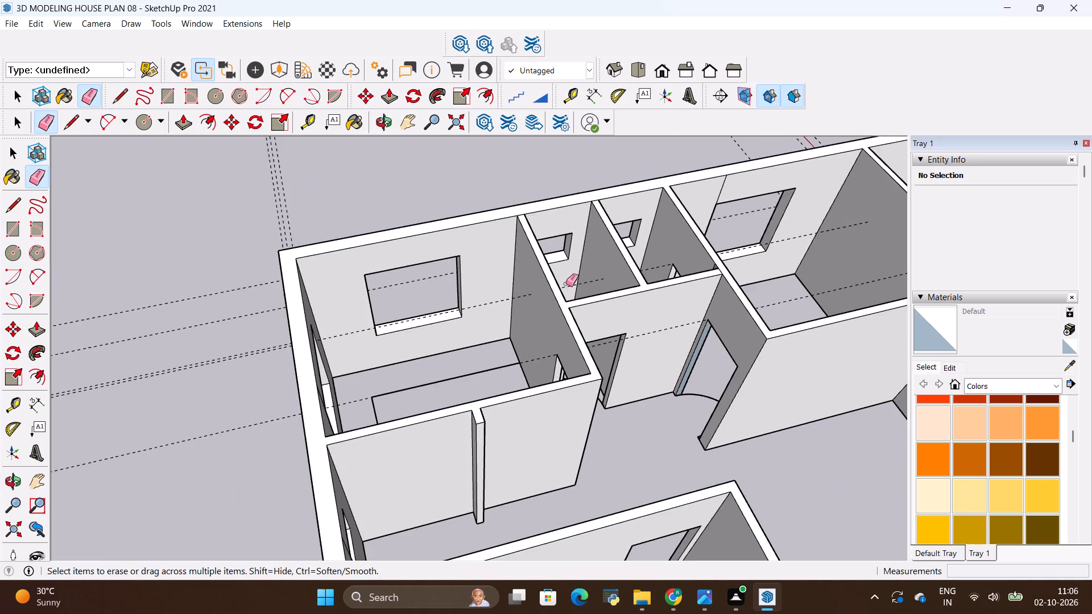
Examine the walls of the whole house from several sides for missing door headers and leftover seams.
{"action": "scroll", "coordinate": [485, 314], "scroll_direction": "down", "scroll_amount": 8}
{"action": "scroll", "coordinate": [332, 368], "scroll_direction": "down", "scroll_amount": 3}
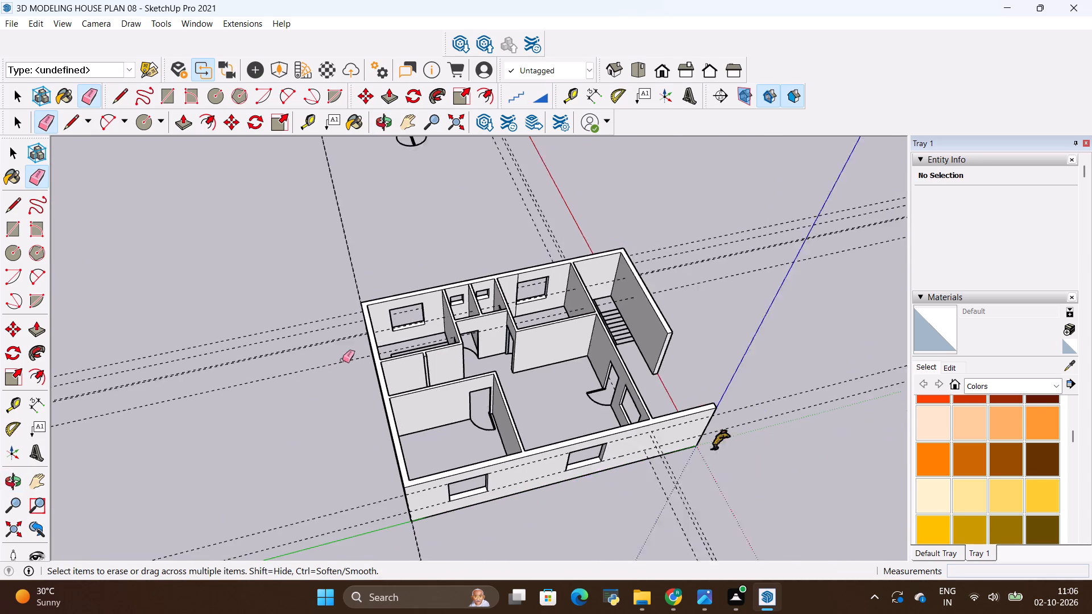
{"action": "middle_click_drag", "start_coordinate": [505, 449], "coordinate": [214, 310]}
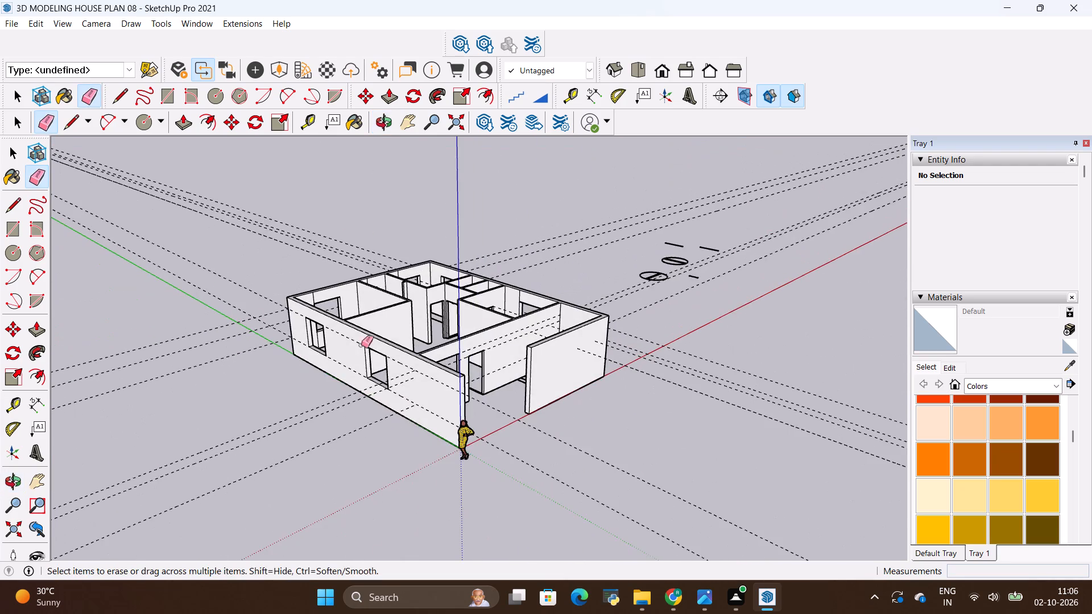
{"action": "middle_click_drag", "start_coordinate": [554, 362], "coordinate": [390, 407]}
{"action": "scroll", "coordinate": [344, 369], "scroll_direction": "up", "scroll_amount": 9}
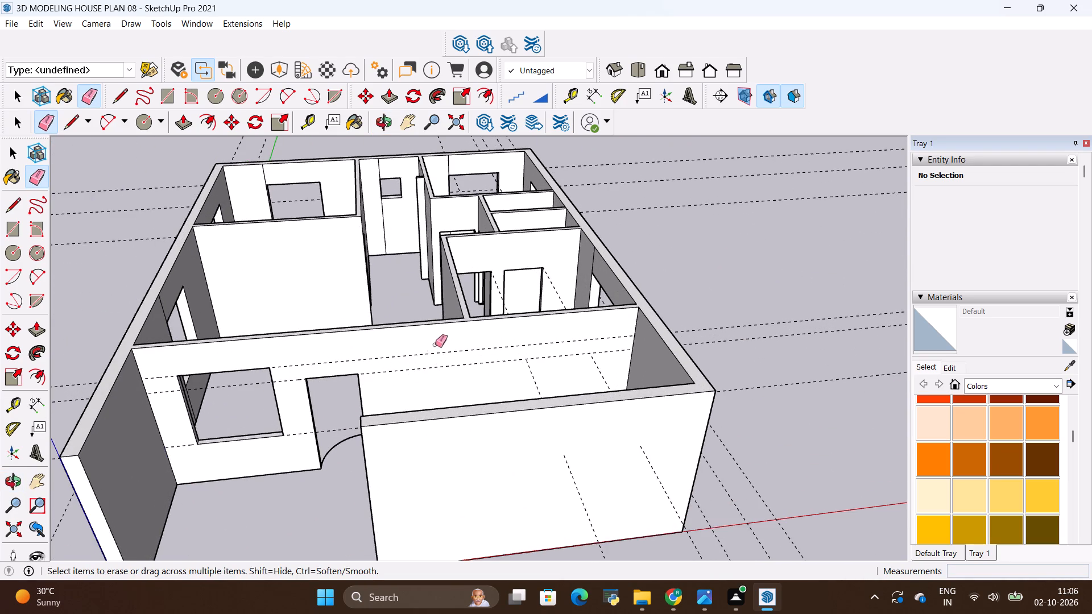
{"action": "middle_click_drag", "start_coordinate": [436, 344], "coordinate": [350, 426]}
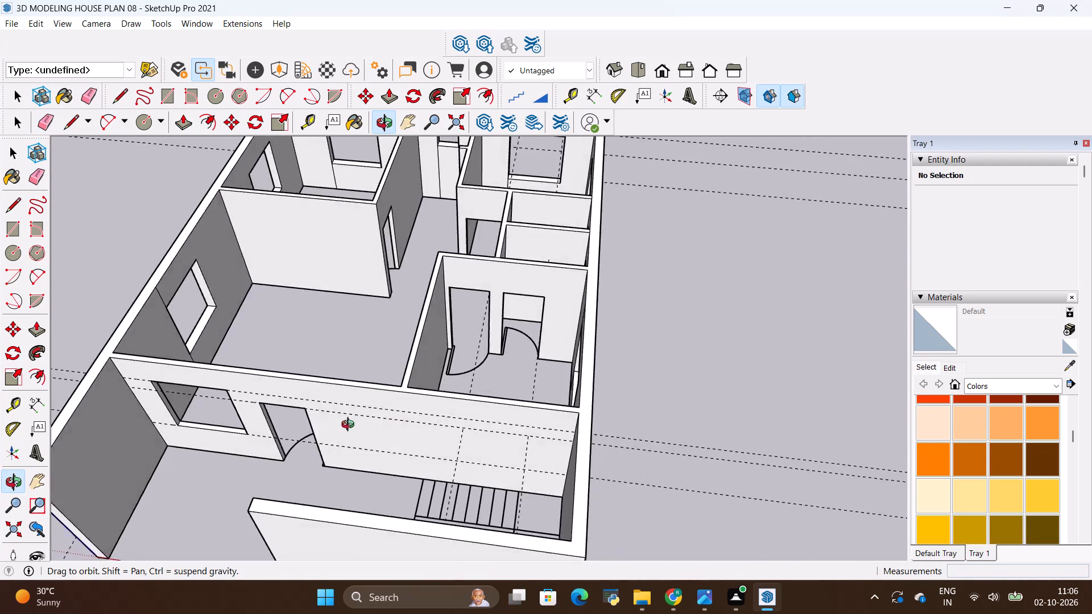
{"action": "middle_click_drag", "start_coordinate": [350, 426], "coordinate": [355, 453]}
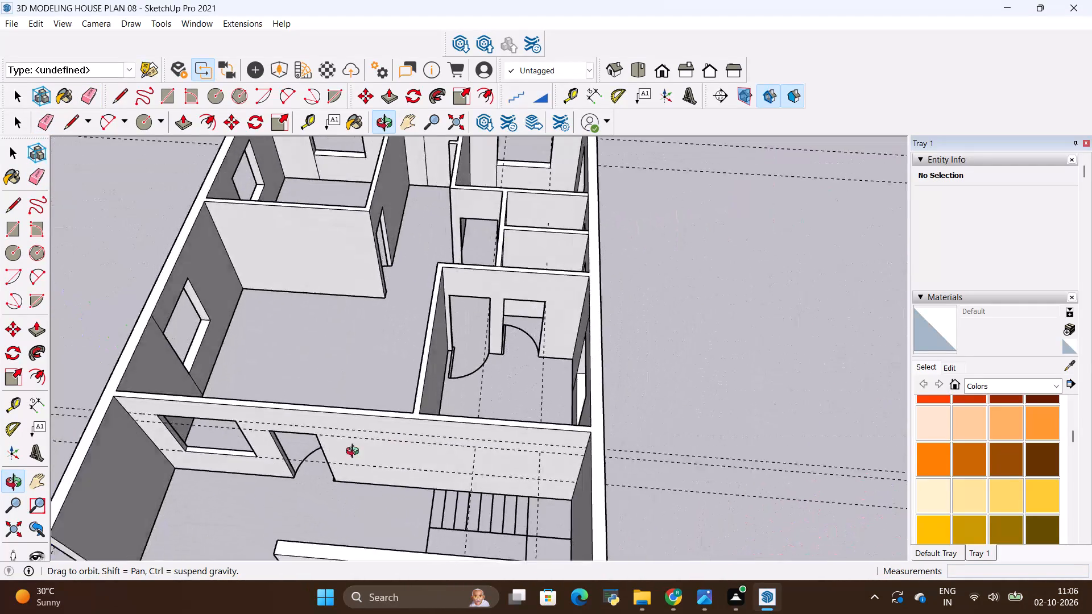
{"action": "middle_click_drag", "start_coordinate": [355, 453], "coordinate": [630, 402]}
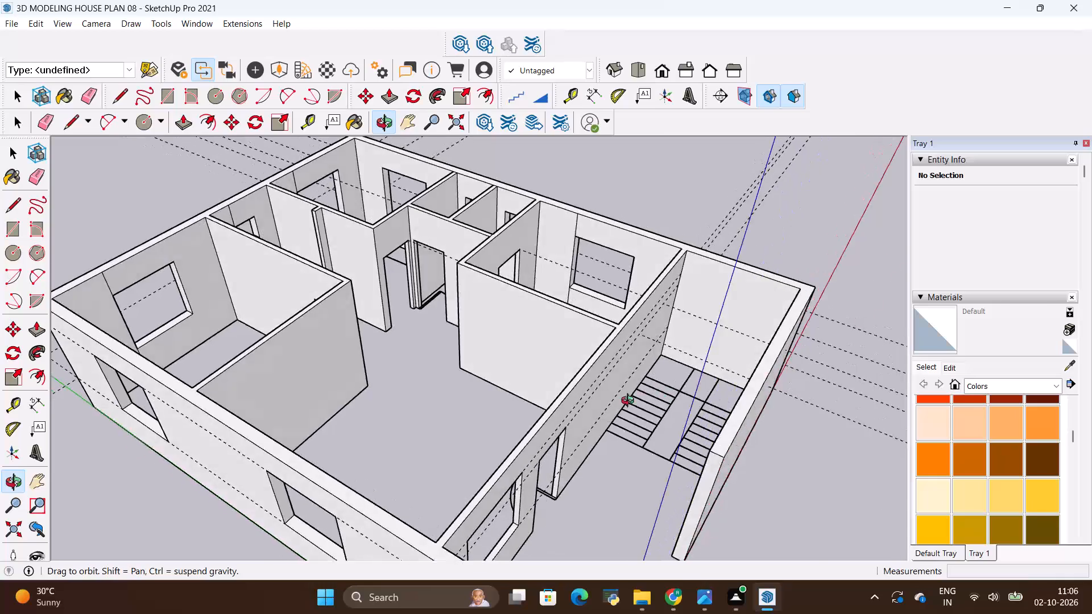
{"action": "middle_click_drag", "start_coordinate": [630, 402], "coordinate": [405, 416]}
{"action": "scroll", "coordinate": [412, 408], "scroll_direction": "down", "scroll_amount": 4}
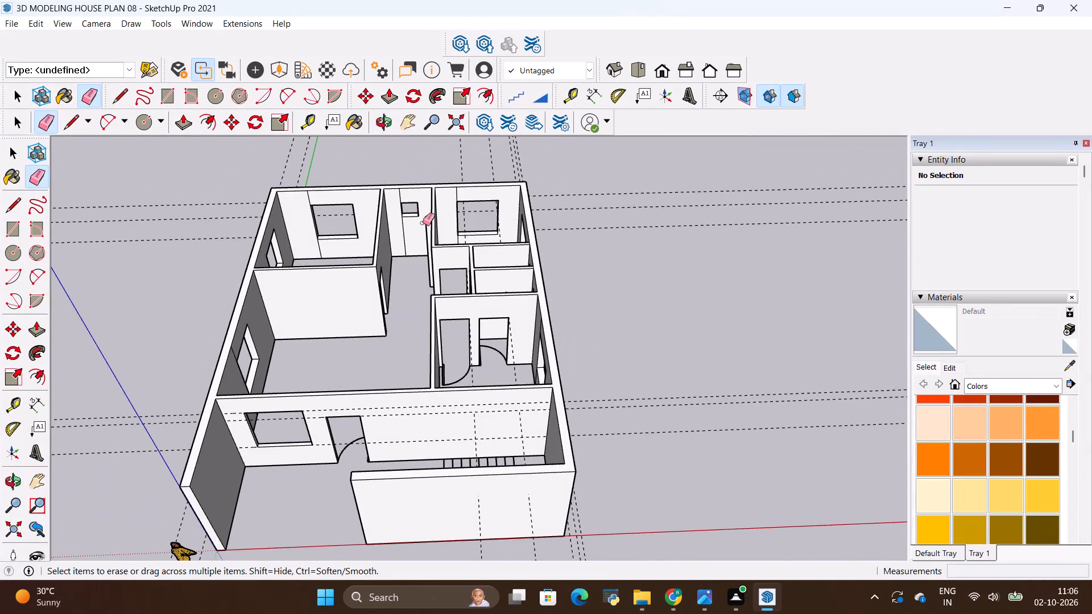
{"action": "scroll", "coordinate": [416, 201], "scroll_direction": "up", "scroll_amount": 10}
{"action": "scroll", "coordinate": [409, 242], "scroll_direction": "down", "scroll_amount": 5}
Place a guide 3' below the top of the wall stub beside the small-windowed room and draw a line along it across the stub's end.
{"action": "middle_click_drag", "start_coordinate": [409, 304], "coordinate": [536, 336]}
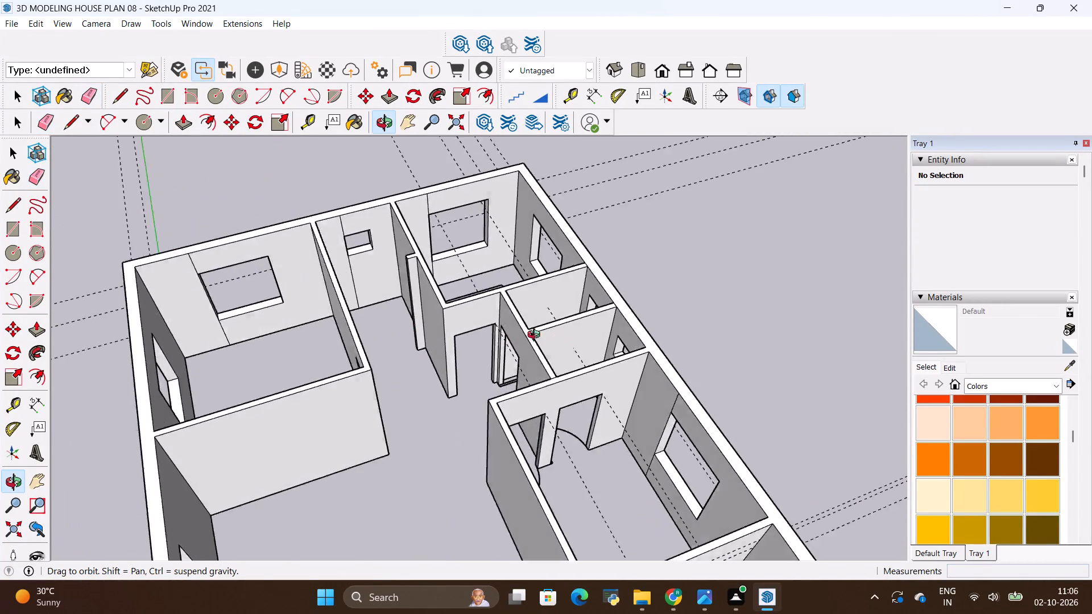
{"action": "middle_click_drag", "start_coordinate": [536, 336], "coordinate": [651, 309]}
{"action": "scroll", "coordinate": [367, 251], "scroll_direction": "up", "scroll_amount": 12}
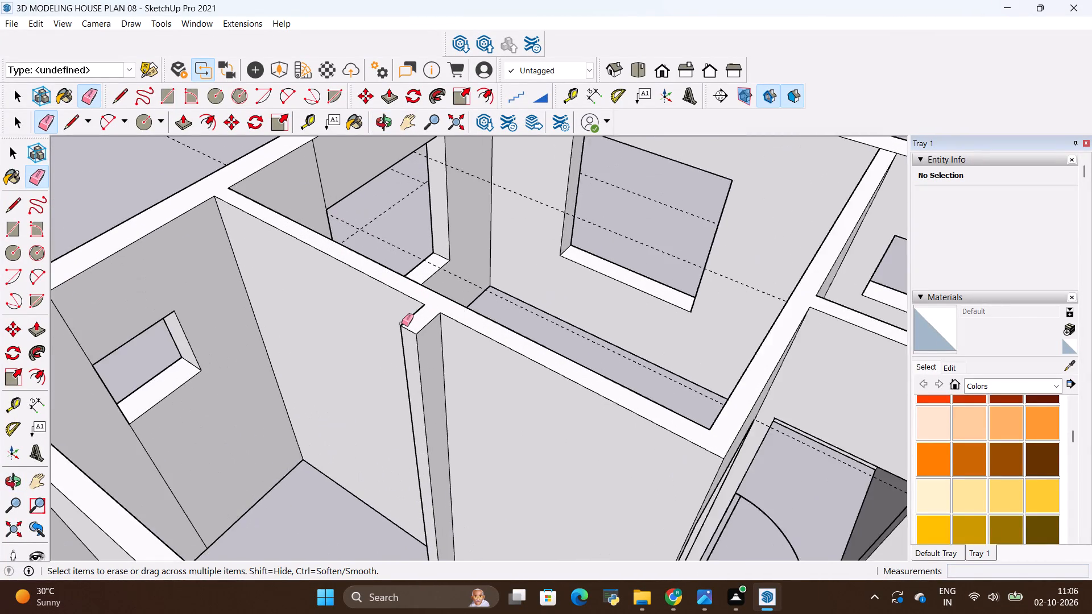
{"action": "scroll", "coordinate": [402, 323], "scroll_direction": "up", "scroll_amount": 2}
{"action": "key", "text": "t"}
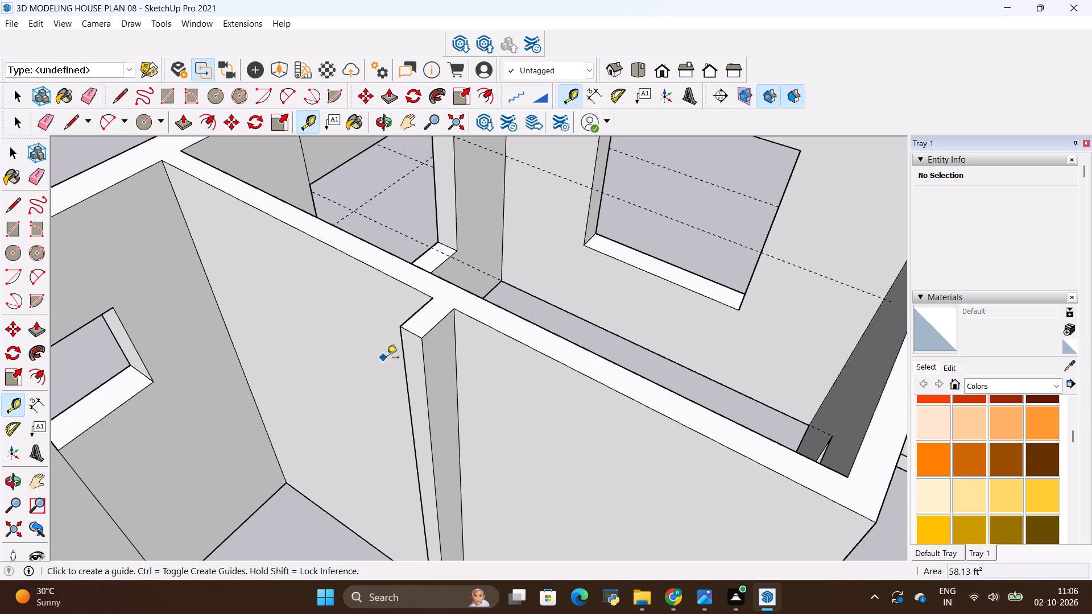
{"action": "left_click", "coordinate": [409, 335]}
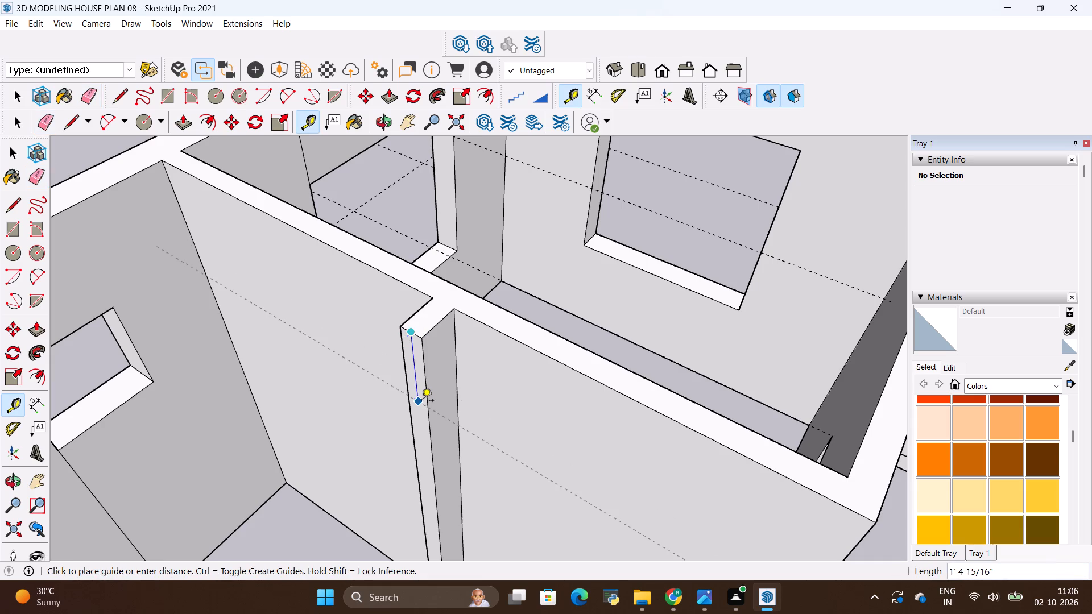
{"action": "key", "text": "BackSpace"}
{"action": "type", "text": "3'"}
{"action": "key", "text": "Return"}
{"action": "key", "text": "l"}
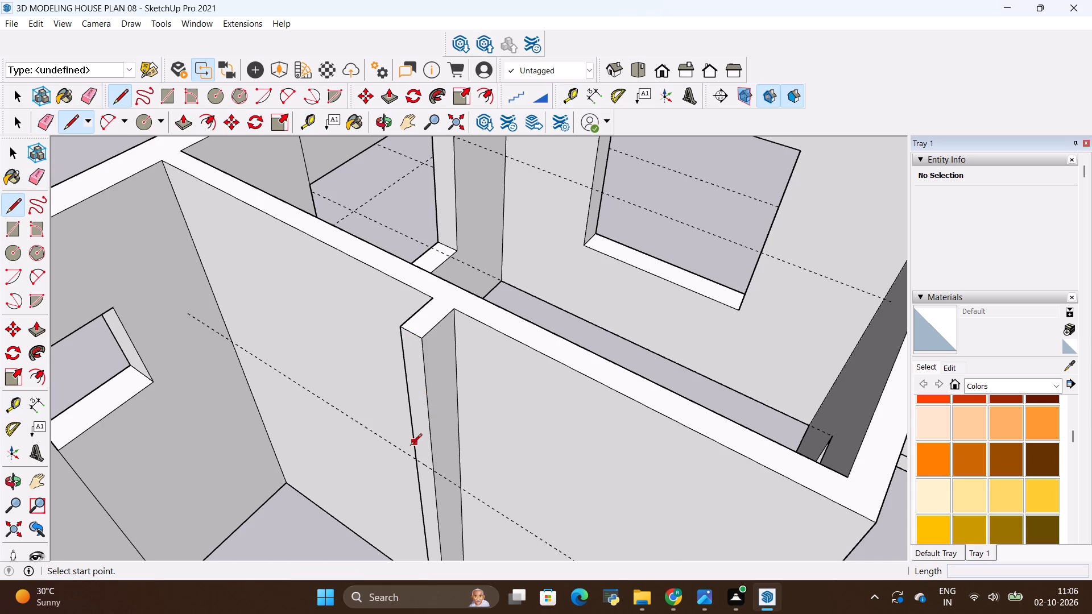
{"action": "left_click", "coordinate": [414, 461]}
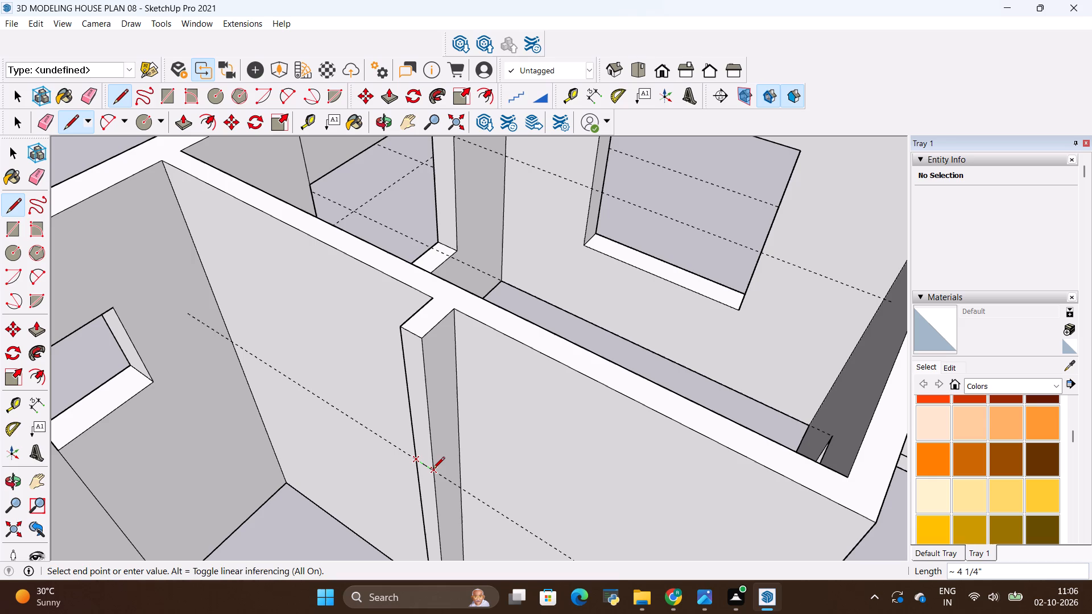
{"action": "left_click", "coordinate": [433, 470]}
Push/Pull the stub's upper end face across the doorway until the header meets the opposite wall.
{"action": "key", "text": "p"}
{"action": "left_click", "coordinate": [424, 418]}
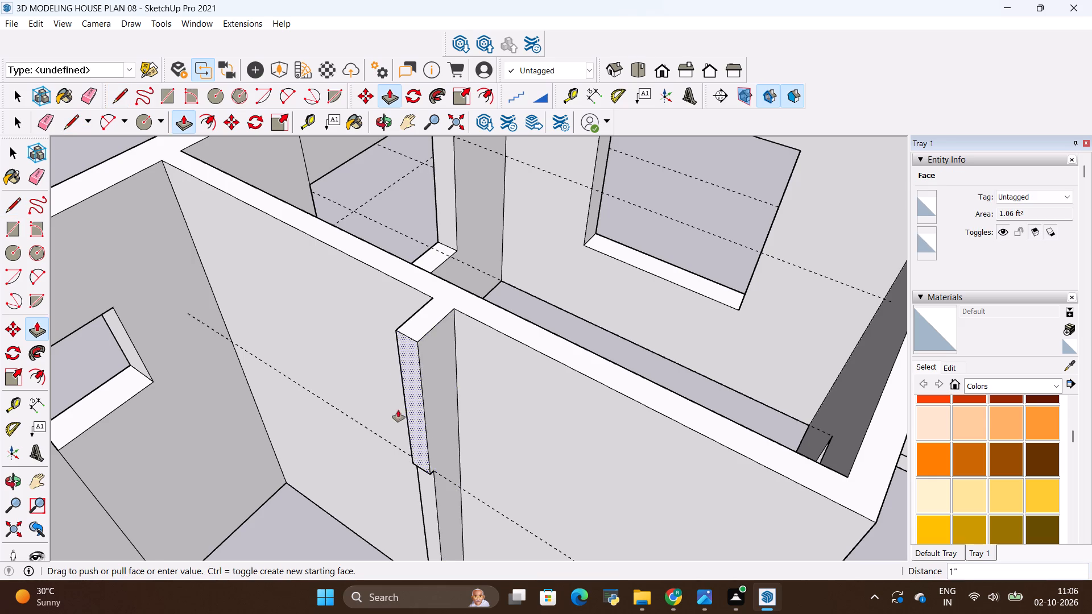
{"action": "scroll", "coordinate": [404, 391], "scroll_direction": "down", "scroll_amount": 4}
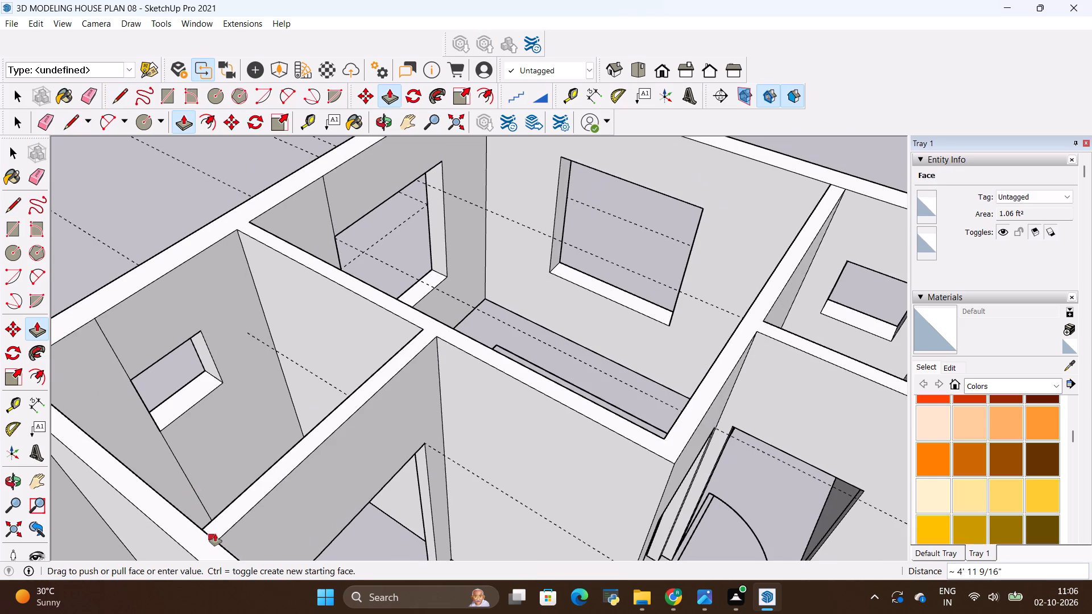
{"action": "left_click", "coordinate": [214, 533]}
{"action": "scroll", "coordinate": [299, 421], "scroll_direction": "down", "scroll_amount": 2}
{"action": "scroll", "coordinate": [205, 525], "scroll_direction": "up", "scroll_amount": 4}
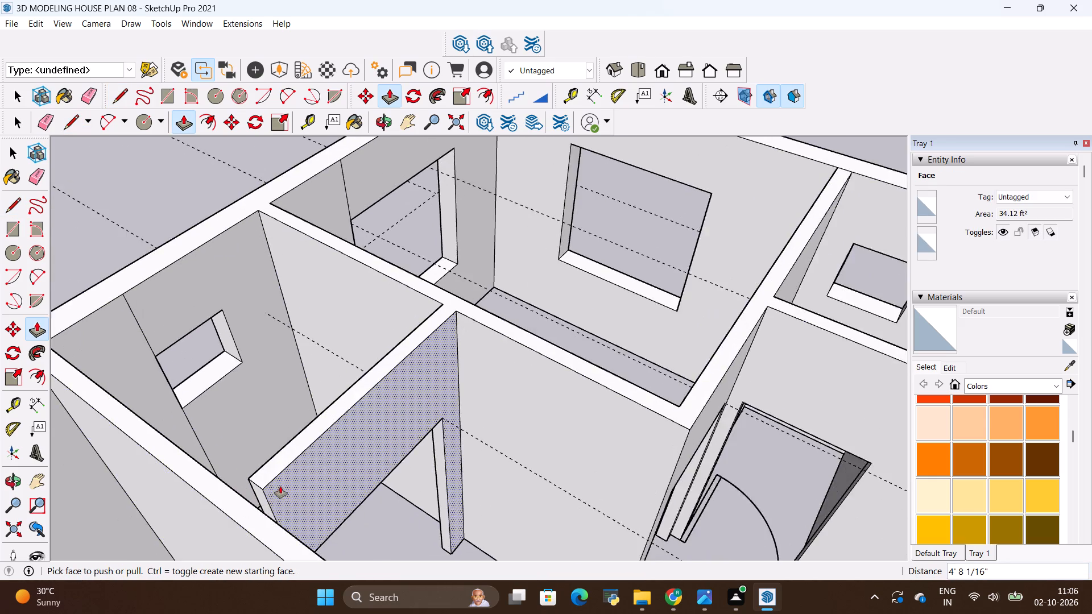
{"action": "scroll", "coordinate": [280, 486], "scroll_direction": "up", "scroll_amount": 6}
{"action": "left_click", "coordinate": [258, 498]}
{"action": "left_click", "coordinate": [220, 503]}
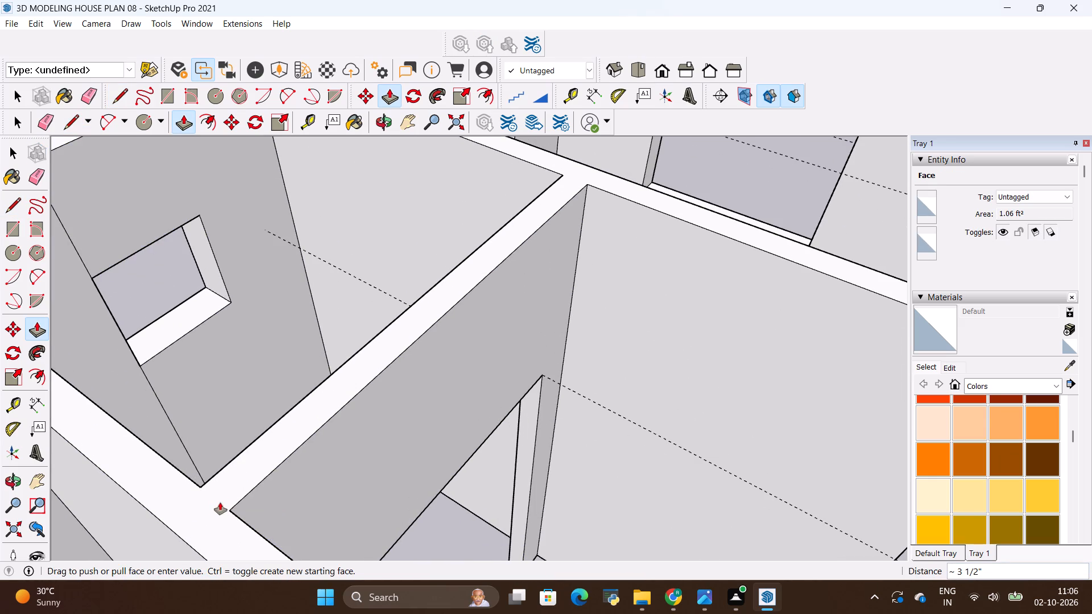
Erase the vertical seams above and below the small window in the room behind the new header.
{"action": "scroll", "coordinate": [213, 392], "scroll_direction": "down", "scroll_amount": 5}
{"action": "scroll", "coordinate": [325, 394], "scroll_direction": "down", "scroll_amount": 4}
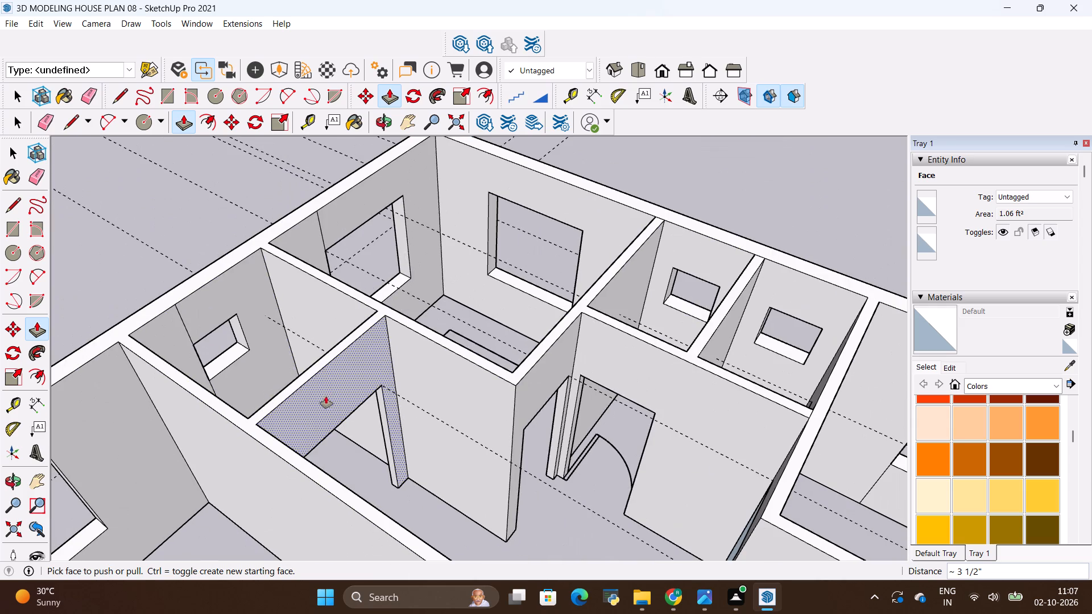
{"action": "scroll", "coordinate": [195, 328], "scroll_direction": "up", "scroll_amount": 4}
{"action": "key", "text": "e"}
{"action": "left_click_drag", "start_coordinate": [188, 322], "coordinate": [171, 338]}
{"action": "left_click_drag", "start_coordinate": [239, 403], "coordinate": [219, 421]}
Erase all the dashed construction guides around and across the house model.
{"action": "scroll", "coordinate": [179, 343], "scroll_direction": "down", "scroll_amount": 4}
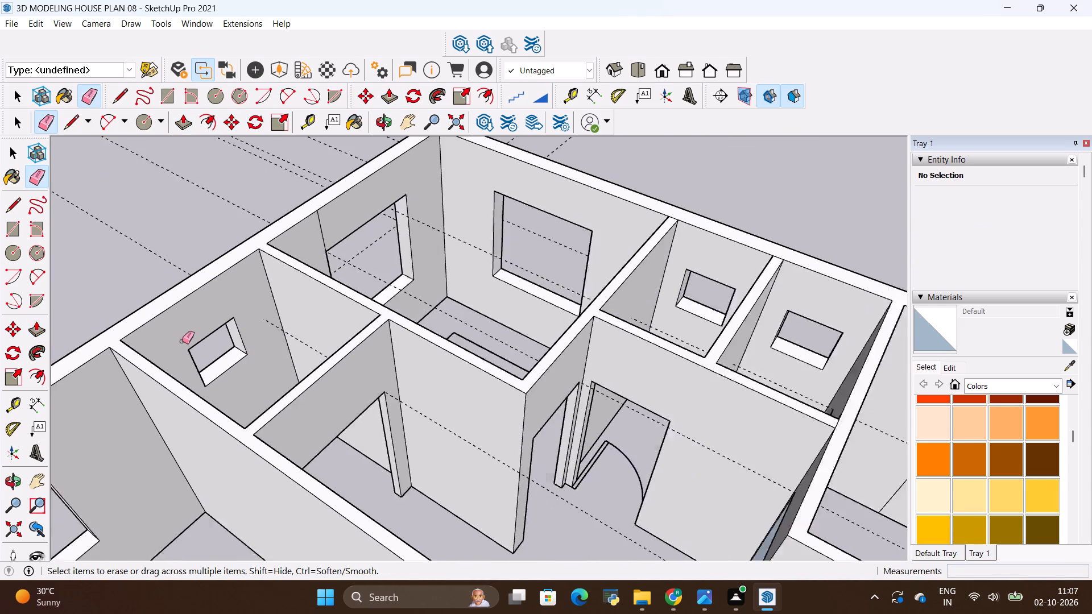
{"action": "scroll", "coordinate": [182, 341], "scroll_direction": "down", "scroll_amount": 1}
{"action": "scroll", "coordinate": [291, 341], "scroll_direction": "down", "scroll_amount": 15}
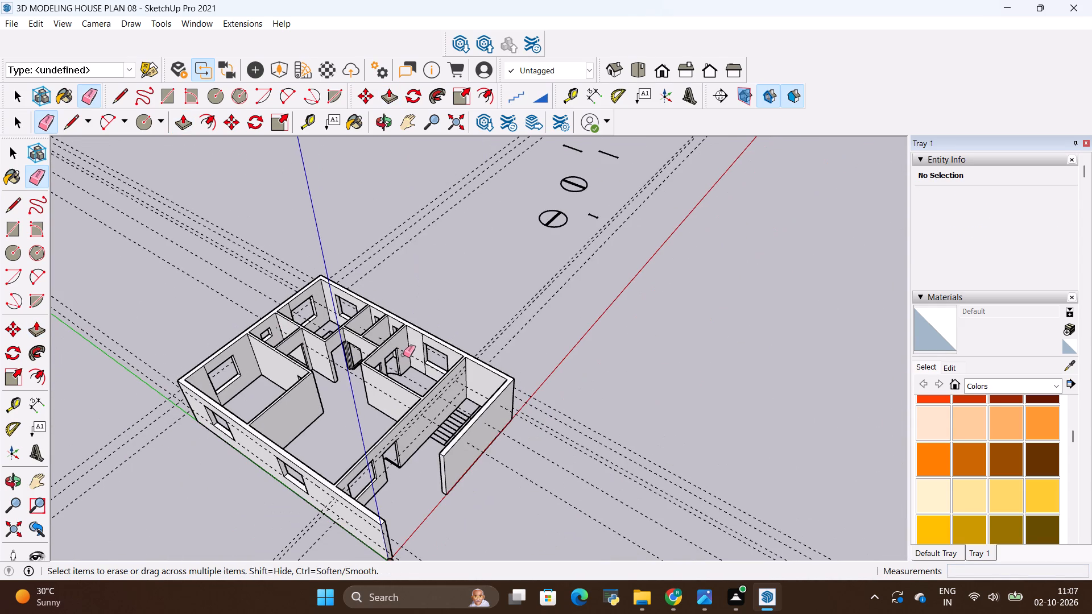
{"action": "key", "text": "e"}
{"action": "left_click_drag", "start_coordinate": [491, 298], "coordinate": [533, 330]}
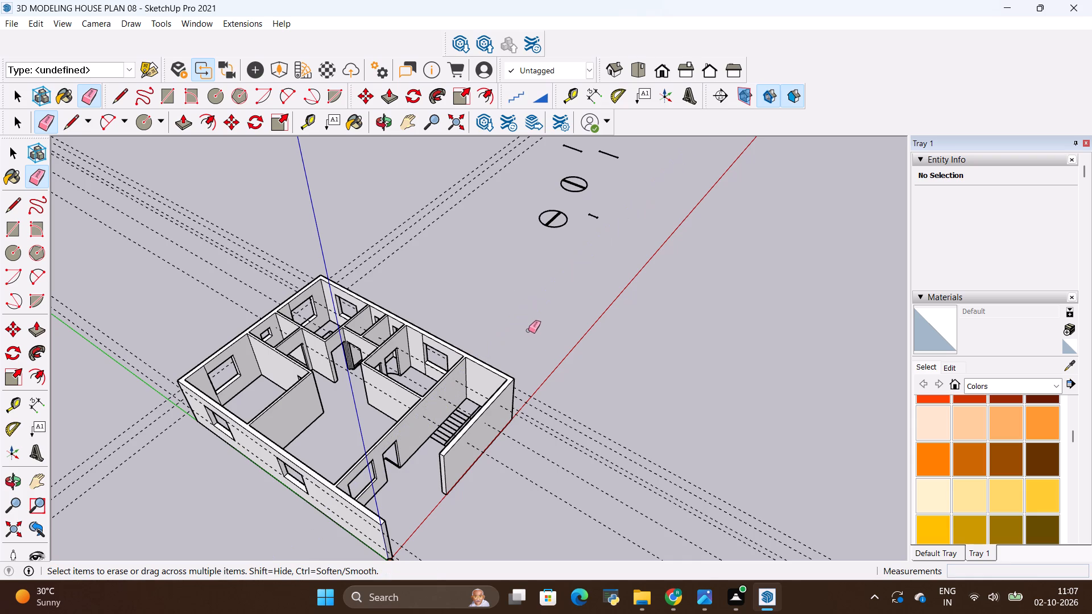
{"action": "left_click_drag", "start_coordinate": [590, 399], "coordinate": [542, 500]}
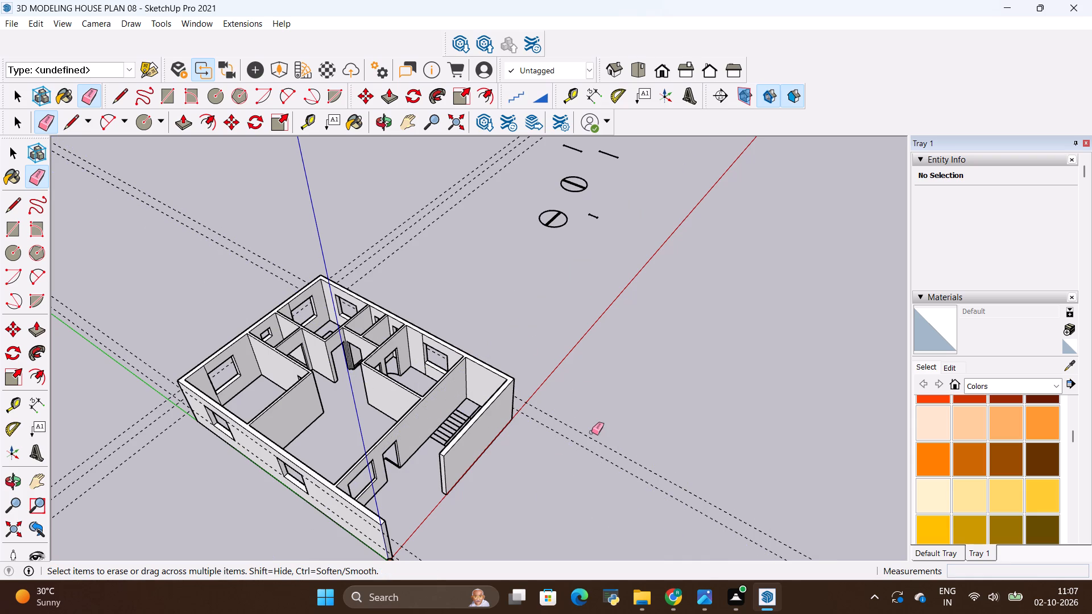
{"action": "left_click_drag", "start_coordinate": [594, 424], "coordinate": [582, 449]}
{"action": "scroll", "coordinate": [580, 391], "scroll_direction": "down", "scroll_amount": 6}
{"action": "left_click_drag", "start_coordinate": [523, 486], "coordinate": [523, 511]}
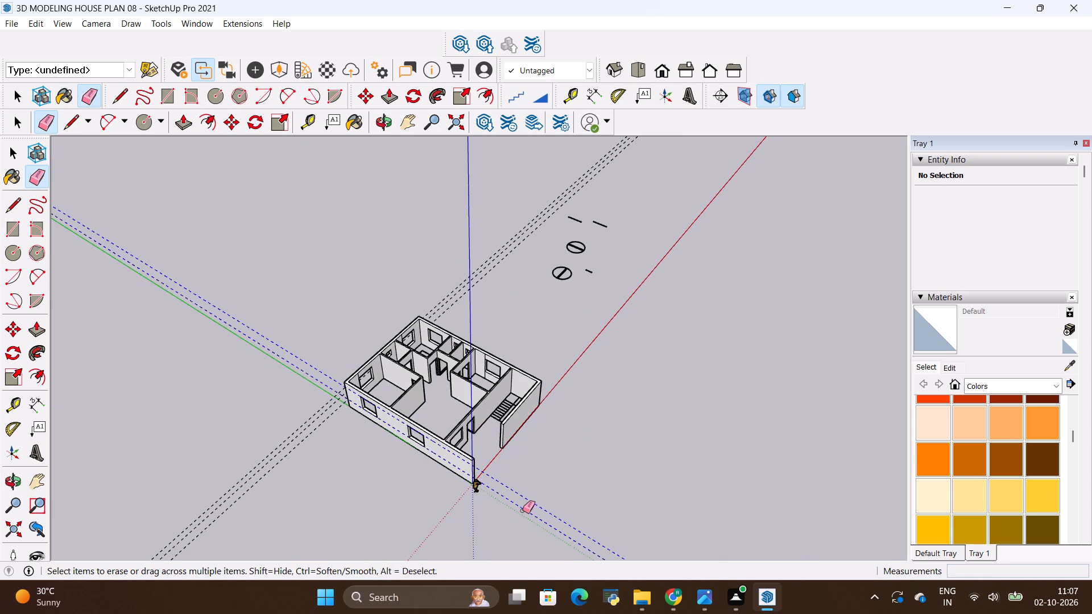
{"action": "left_click_drag", "start_coordinate": [523, 511], "coordinate": [523, 516]}
{"action": "left_click_drag", "start_coordinate": [206, 451], "coordinate": [286, 506]}
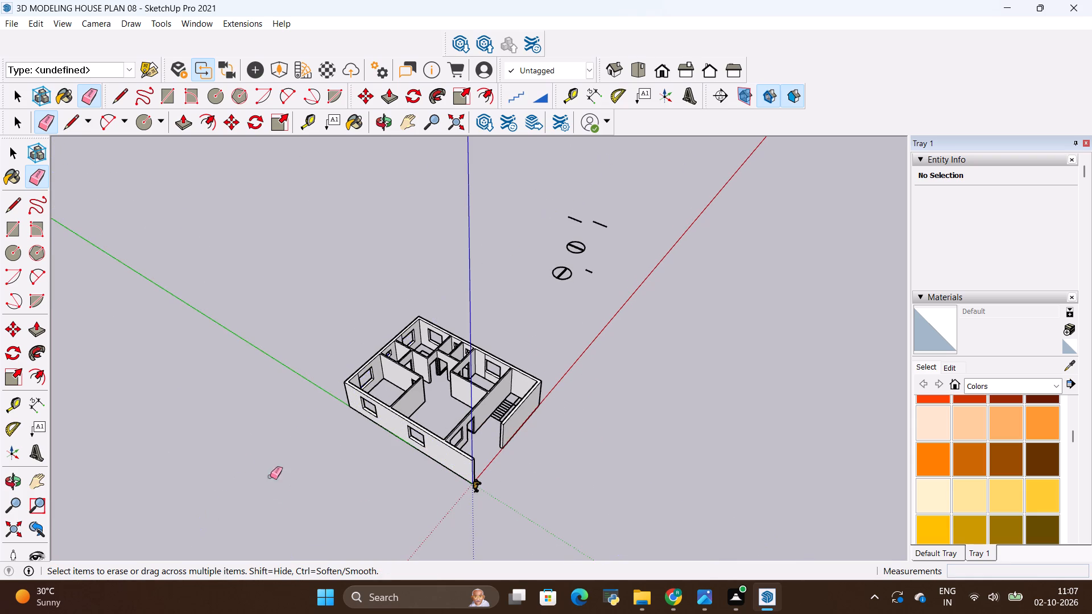
Examine the interior wall faces from another side for remaining seams around the windows.
{"action": "scroll", "coordinate": [222, 403], "scroll_direction": "down", "scroll_amount": 5}
{"action": "middle_click_drag", "start_coordinate": [576, 487], "coordinate": [218, 435]}
{"action": "scroll", "coordinate": [369, 246], "scroll_direction": "up", "scroll_amount": 5}
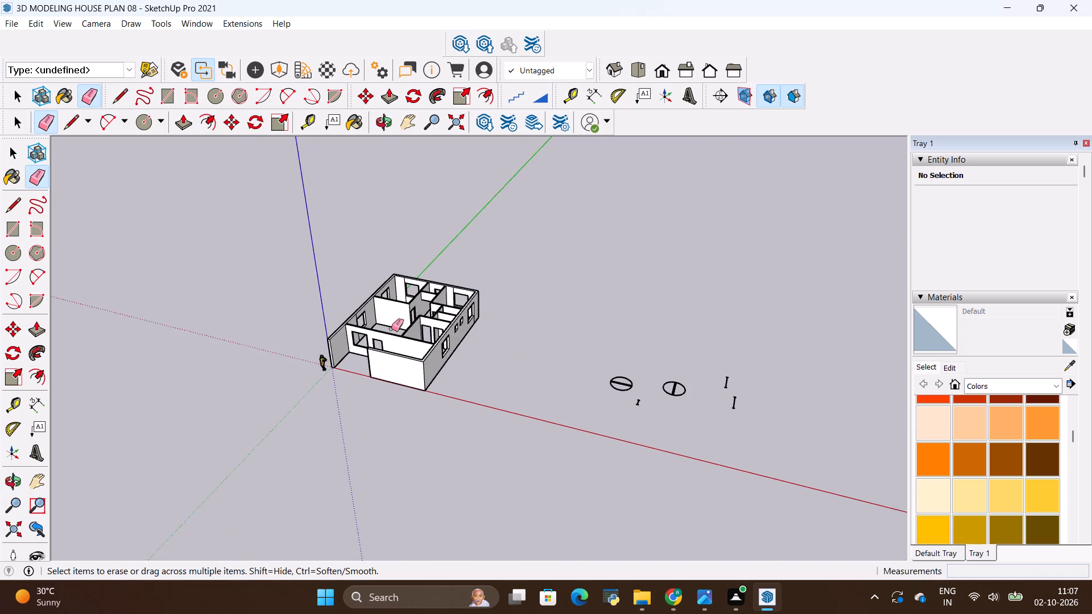
{"action": "scroll", "coordinate": [391, 329], "scroll_direction": "up", "scroll_amount": 12}
{"action": "scroll", "coordinate": [491, 284], "scroll_direction": "up", "scroll_amount": 6}
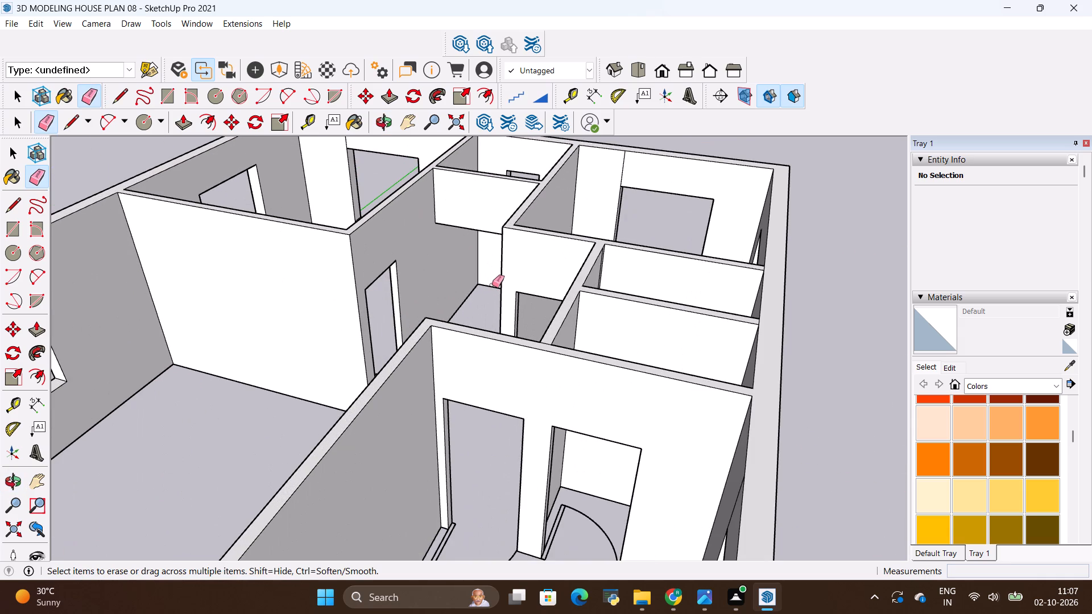
{"action": "scroll", "coordinate": [394, 267], "scroll_direction": "down", "scroll_amount": 2}
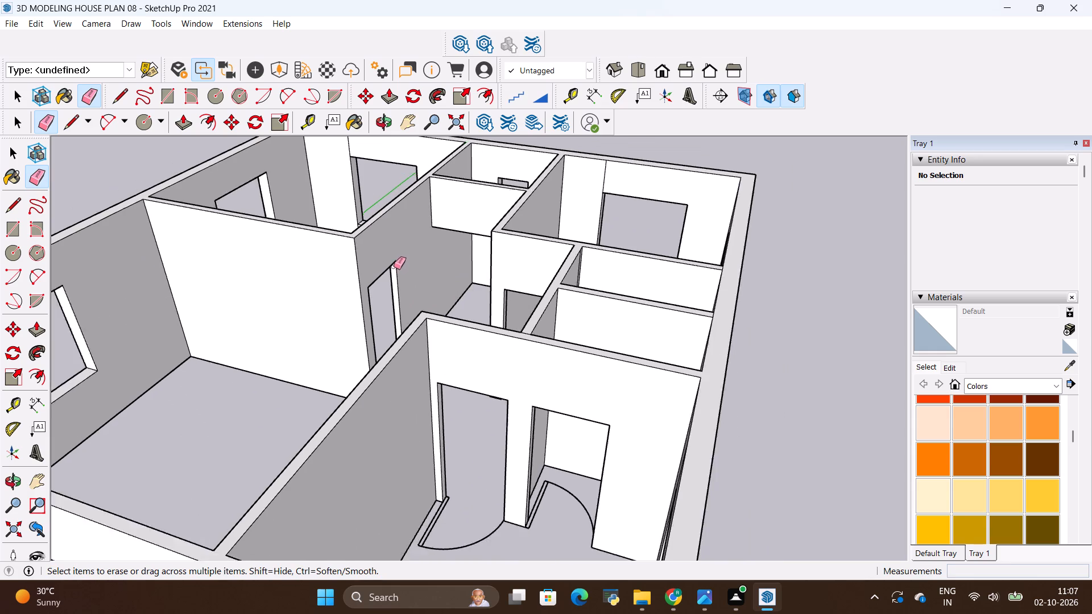
{"action": "scroll", "coordinate": [394, 267], "scroll_direction": "down", "scroll_amount": 2}
{"action": "scroll", "coordinate": [311, 444], "scroll_direction": "down", "scroll_amount": 4}
{"action": "scroll", "coordinate": [439, 291], "scroll_direction": "up", "scroll_amount": 2}
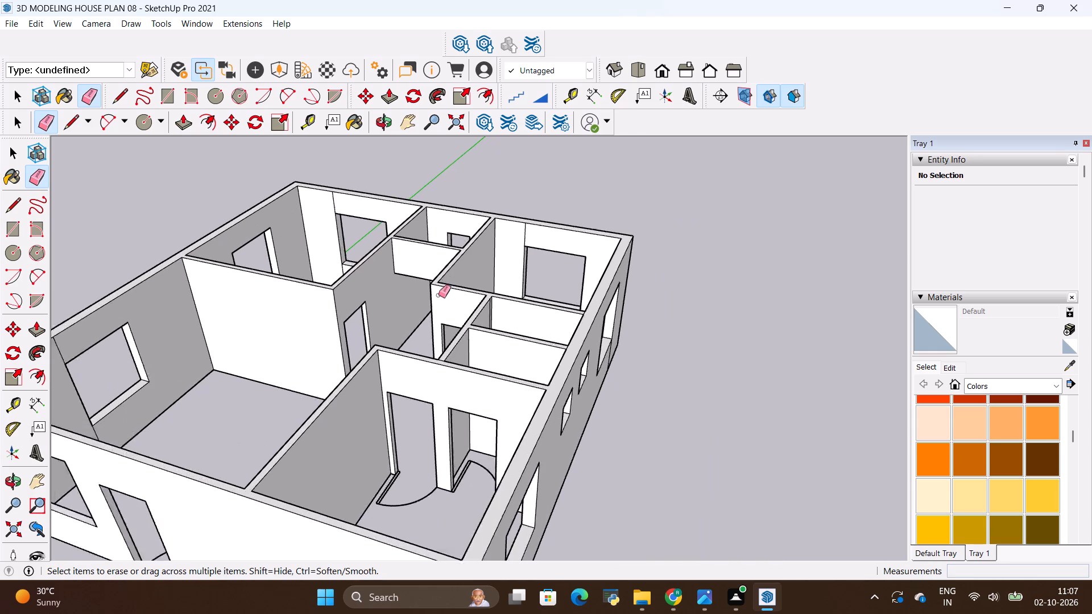
{"action": "scroll", "coordinate": [439, 295], "scroll_direction": "up", "scroll_amount": 4}
{"action": "scroll", "coordinate": [433, 346], "scroll_direction": "down", "scroll_amount": 5}
Erase the vertical seams above and below the corner room's window on the wall shared with the small-windowed room's exterior side.
{"action": "middle_click_drag", "start_coordinate": [455, 483], "coordinate": [523, 492]}
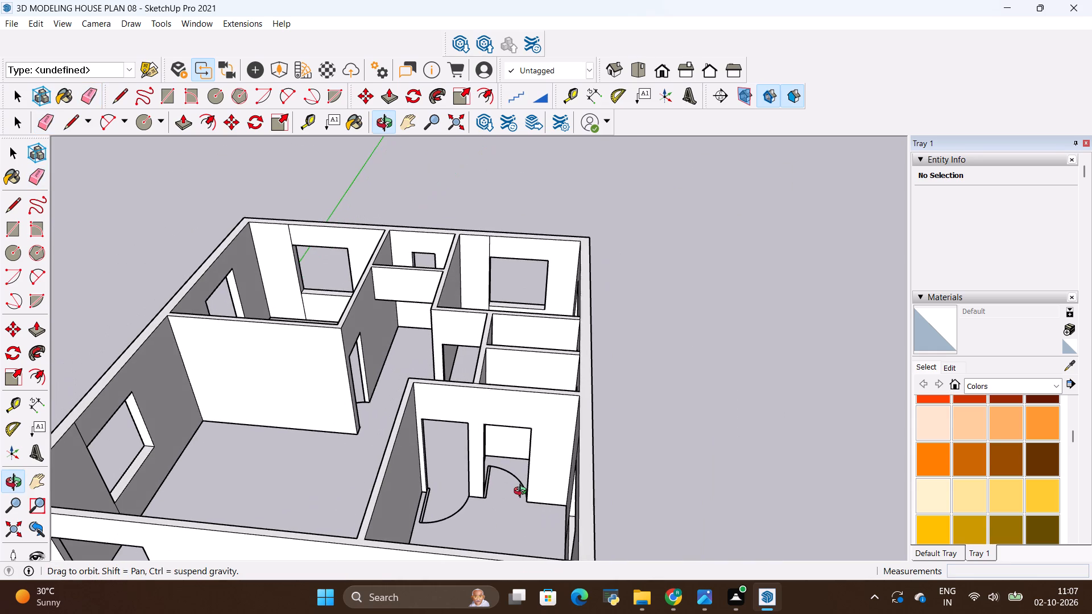
{"action": "middle_click_drag", "start_coordinate": [523, 492], "coordinate": [508, 494]}
{"action": "scroll", "coordinate": [497, 219], "scroll_direction": "up", "scroll_amount": 5}
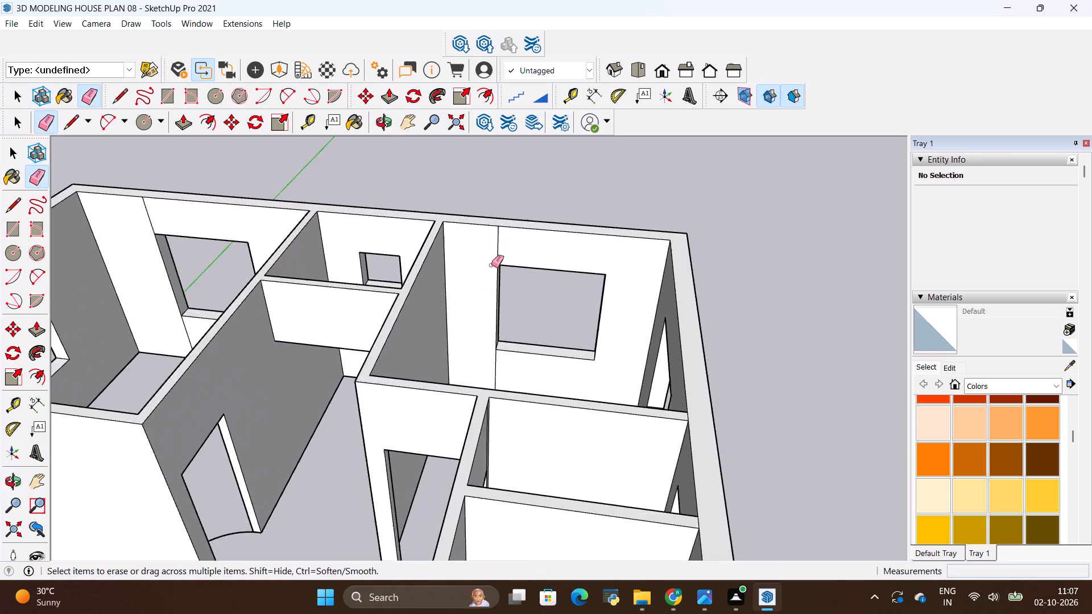
{"action": "scroll", "coordinate": [491, 265], "scroll_direction": "up", "scroll_amount": 9}
{"action": "key", "text": "e"}
{"action": "left_click_drag", "start_coordinate": [523, 241], "coordinate": [502, 243]}
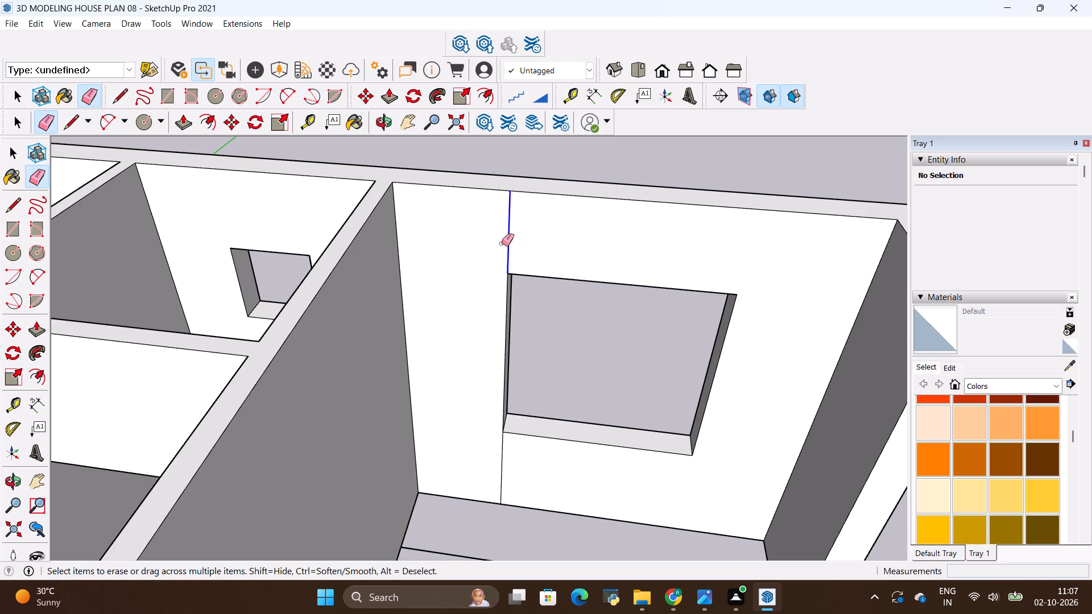
{"action": "left_click_drag", "start_coordinate": [502, 243], "coordinate": [500, 244]}
{"action": "left_click_drag", "start_coordinate": [496, 459], "coordinate": [489, 459]}
{"action": "left_click_drag", "start_coordinate": [511, 456], "coordinate": [497, 458]}
Erase the vertical seams above and below the window in the large room at the other end of the same exterior wall.
{"action": "scroll", "coordinate": [624, 412], "scroll_direction": "down", "scroll_amount": 1}
{"action": "scroll", "coordinate": [477, 336], "scroll_direction": "up", "scroll_amount": 3}
{"action": "scroll", "coordinate": [639, 442], "scroll_direction": "up", "scroll_amount": 1}
{"action": "middle_click_drag", "start_coordinate": [639, 442], "coordinate": [587, 426]}
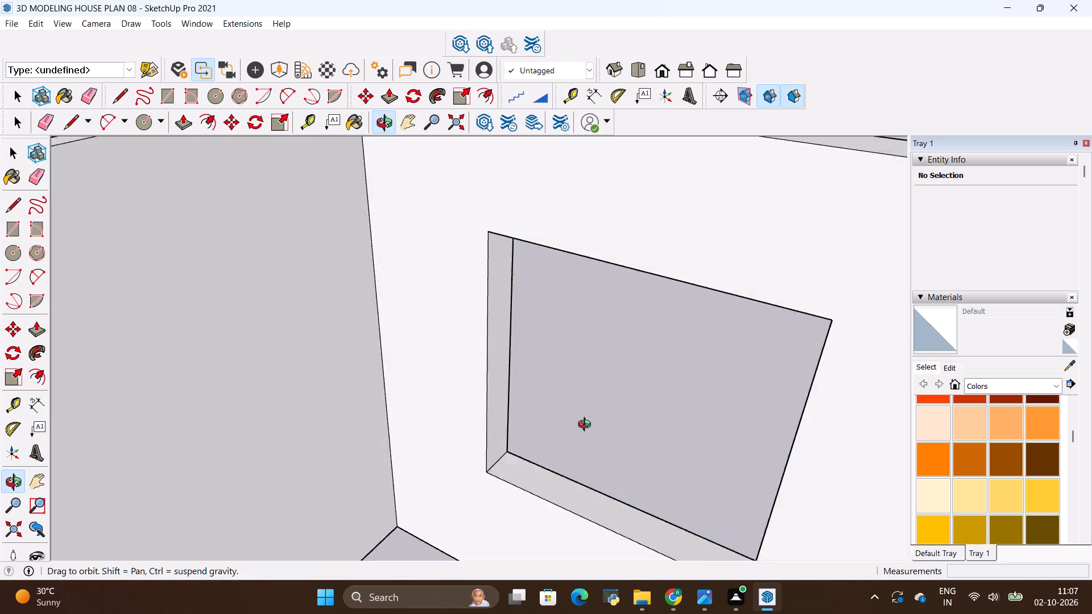
{"action": "middle_click_drag", "start_coordinate": [587, 426], "coordinate": [729, 409]}
{"action": "scroll", "coordinate": [741, 403], "scroll_direction": "down", "scroll_amount": 12}
{"action": "scroll", "coordinate": [442, 366], "scroll_direction": "up", "scroll_amount": 9}
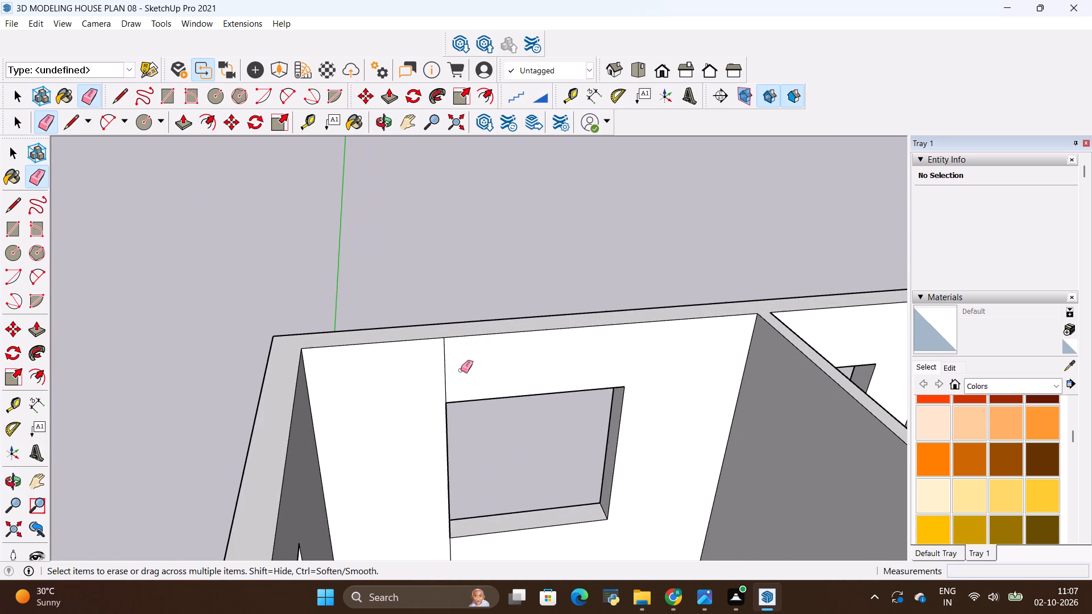
{"action": "left_click_drag", "start_coordinate": [454, 370], "coordinate": [431, 375]}
{"action": "scroll", "coordinate": [435, 342], "scroll_direction": "down", "scroll_amount": 5}
{"action": "left_click_drag", "start_coordinate": [468, 485], "coordinate": [440, 488]}
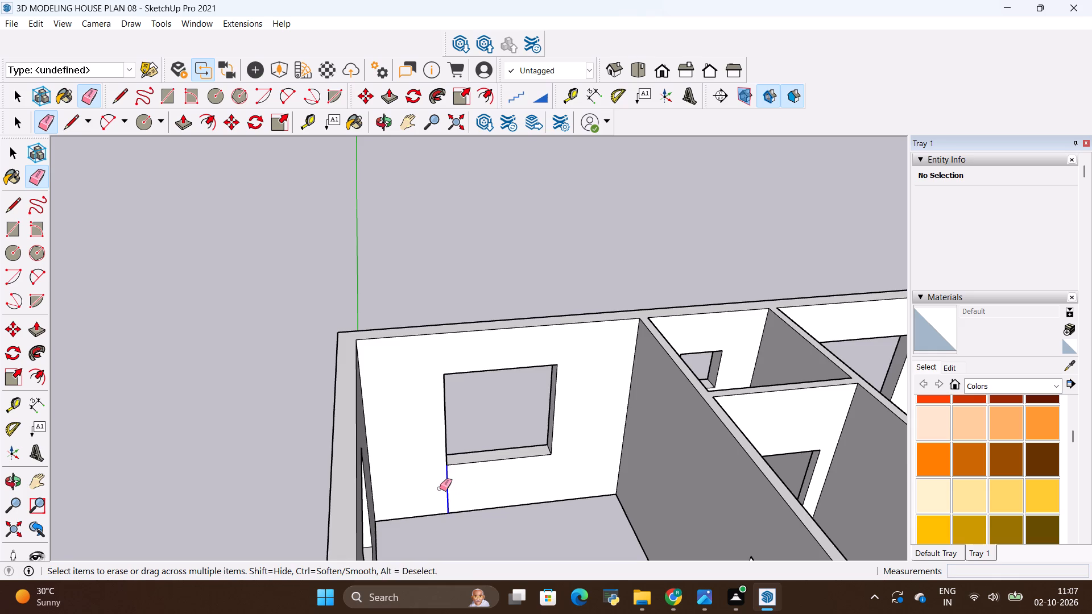
Erase the remaining vertical seam below the corner room's window.
{"action": "left_click_drag", "start_coordinate": [440, 488], "coordinate": [439, 488]}
Examine the whole house model from several sides for leftover seams on the wall faces.
{"action": "scroll", "coordinate": [457, 412], "scroll_direction": "down", "scroll_amount": 2}
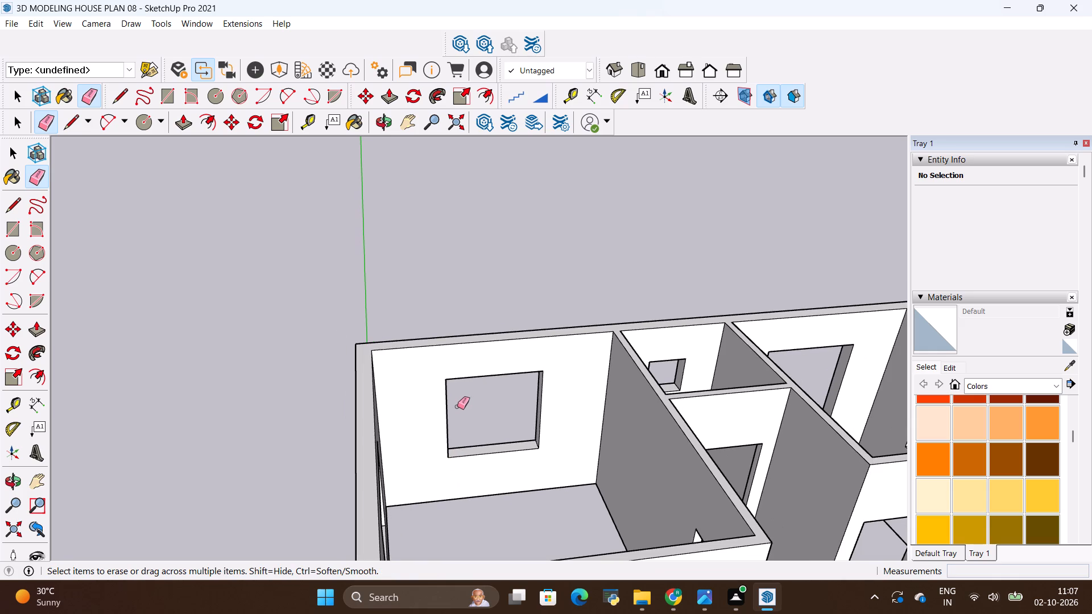
{"action": "scroll", "coordinate": [441, 366], "scroll_direction": "down", "scroll_amount": 2}
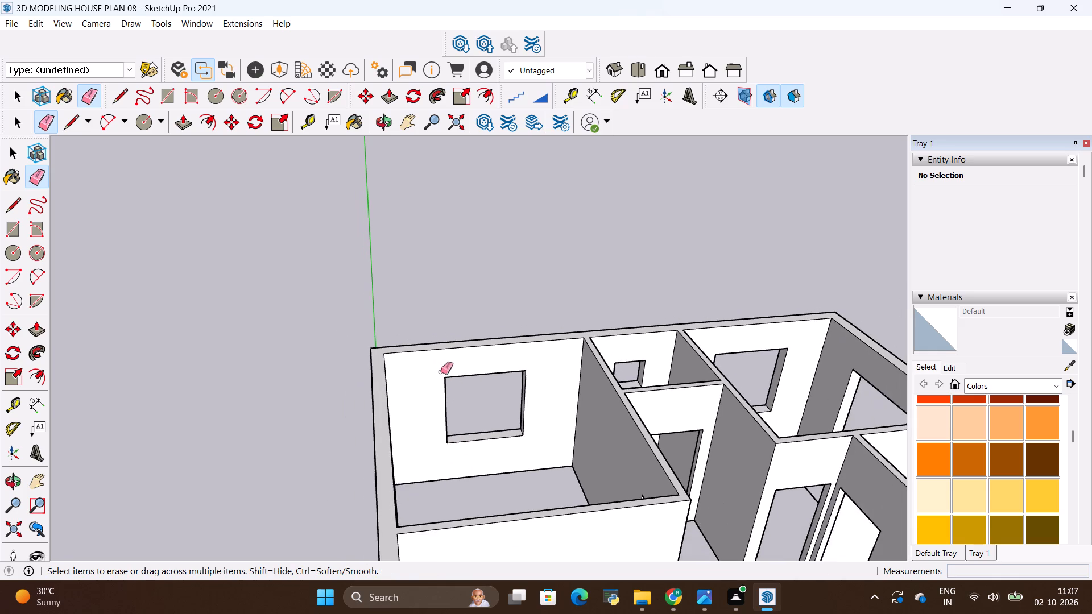
{"action": "scroll", "coordinate": [444, 371], "scroll_direction": "down", "scroll_amount": 10}
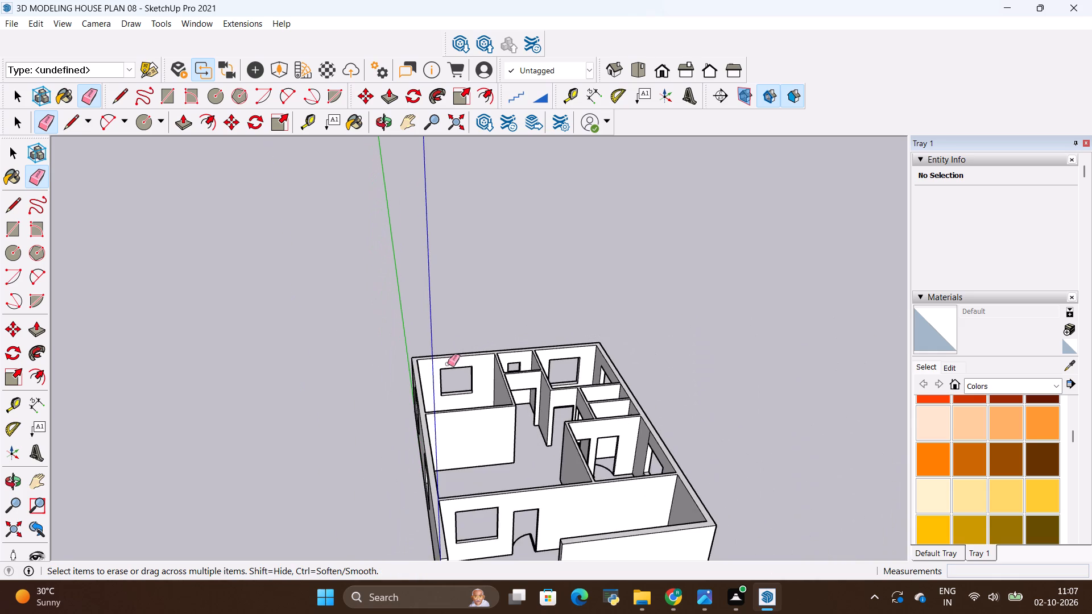
{"action": "scroll", "coordinate": [512, 418], "scroll_direction": "up", "scroll_amount": 4}
{"action": "middle_click_drag", "start_coordinate": [536, 495], "coordinate": [466, 464]}
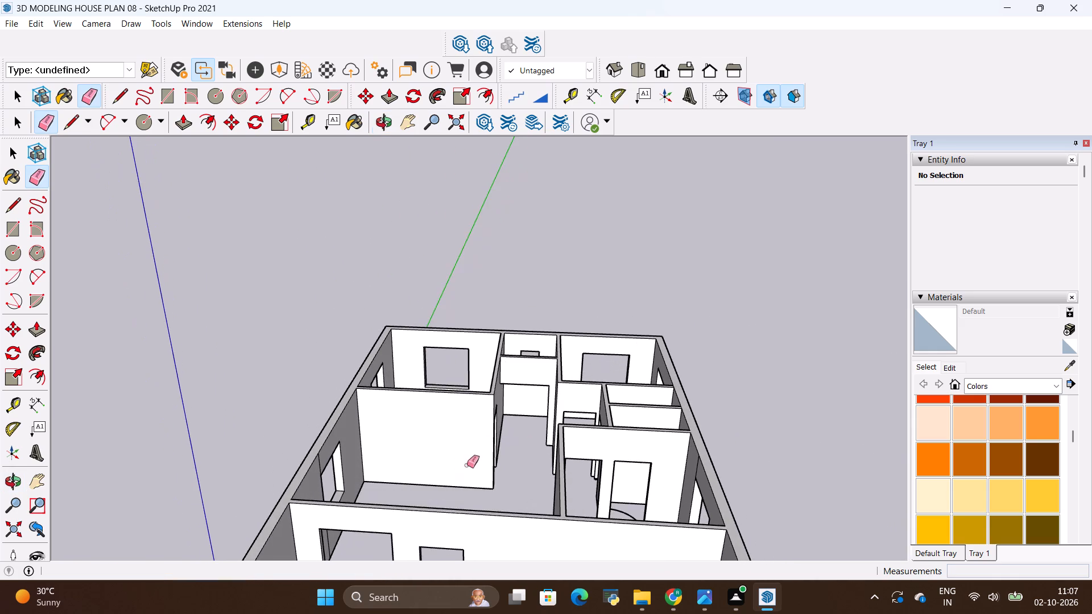
{"action": "scroll", "coordinate": [528, 385], "scroll_direction": "up", "scroll_amount": 8}
{"action": "scroll", "coordinate": [520, 459], "scroll_direction": "down", "scroll_amount": 8}
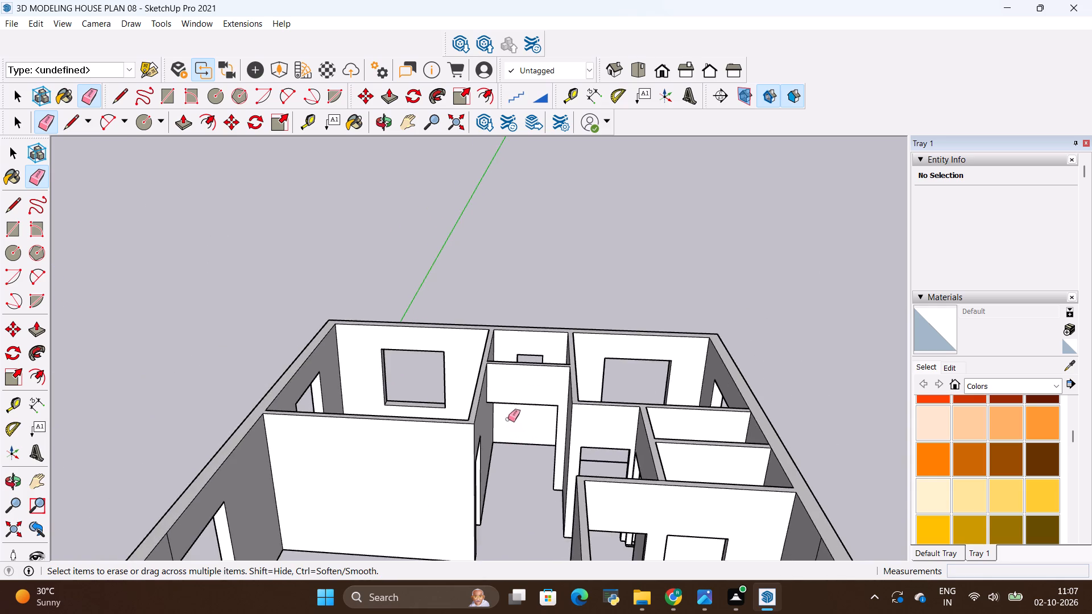
{"action": "scroll", "coordinate": [506, 418], "scroll_direction": "down", "scroll_amount": 14}
{"action": "scroll", "coordinate": [454, 505], "scroll_direction": "up", "scroll_amount": 5}
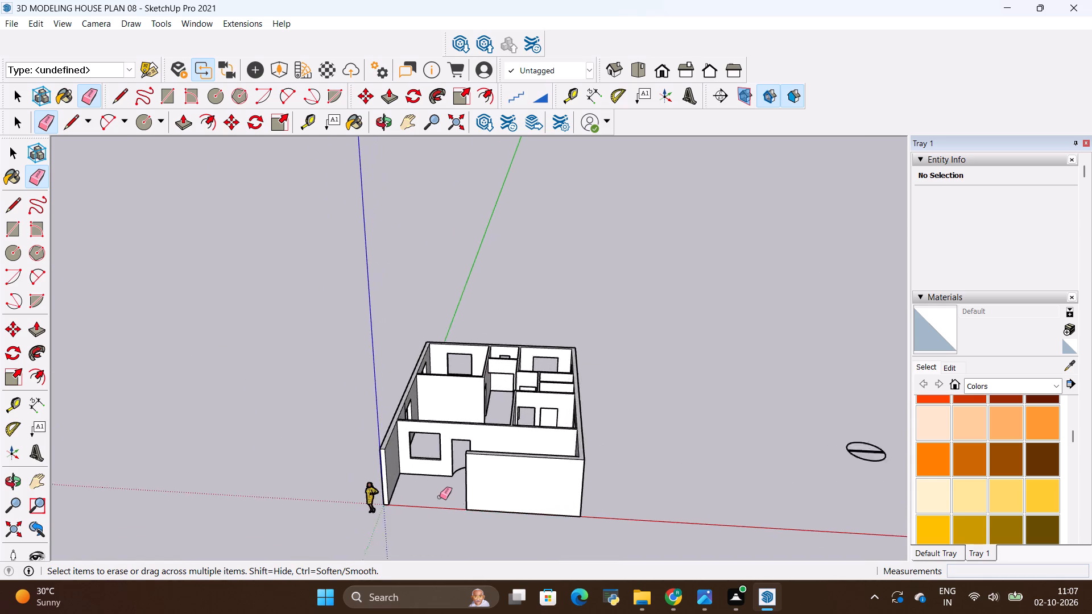
{"action": "scroll", "coordinate": [440, 497], "scroll_direction": "up", "scroll_amount": 3}
{"action": "middle_click_drag", "start_coordinate": [397, 494], "coordinate": [448, 470]}
{"action": "scroll", "coordinate": [584, 439], "scroll_direction": "up", "scroll_amount": 4}
{"action": "scroll", "coordinate": [80, 442], "scroll_direction": "down", "scroll_amount": 5}
{"action": "middle_click_drag", "start_coordinate": [113, 435], "coordinate": [403, 591]}
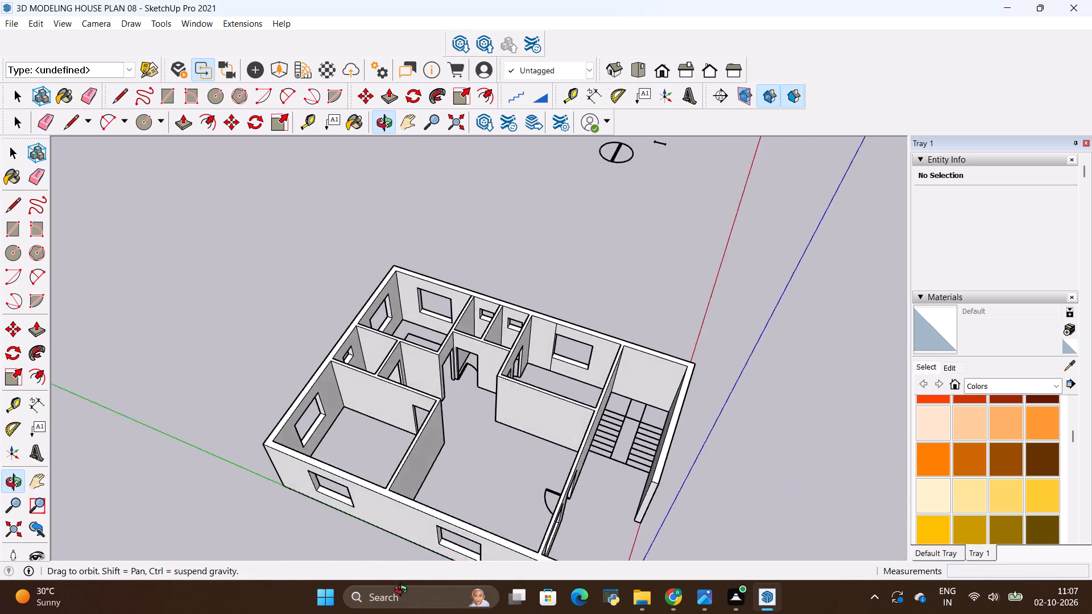
{"action": "middle_click_drag", "start_coordinate": [403, 591], "coordinate": [427, 566]}
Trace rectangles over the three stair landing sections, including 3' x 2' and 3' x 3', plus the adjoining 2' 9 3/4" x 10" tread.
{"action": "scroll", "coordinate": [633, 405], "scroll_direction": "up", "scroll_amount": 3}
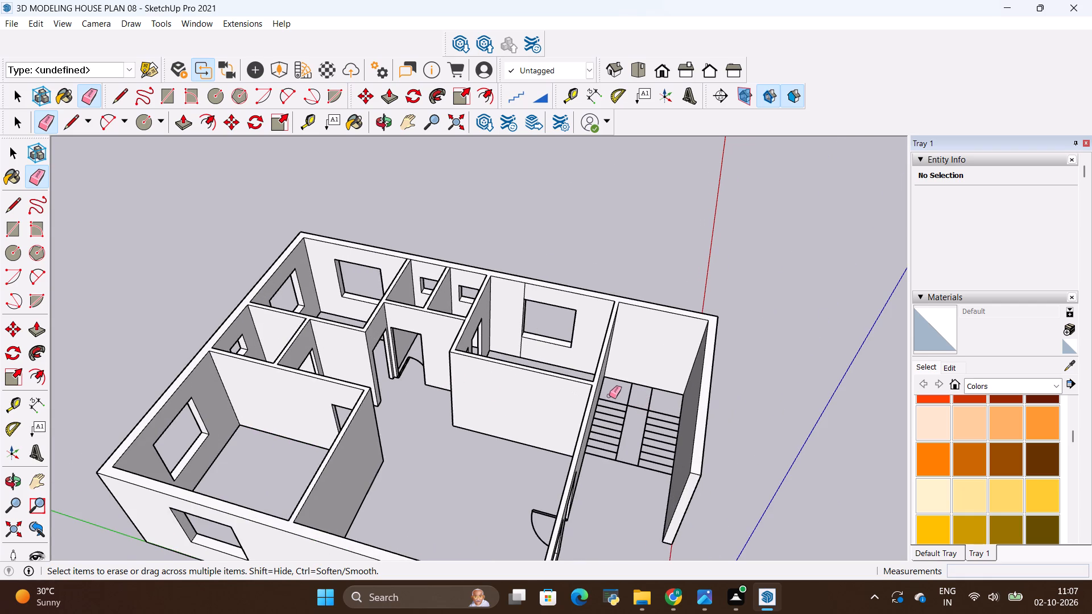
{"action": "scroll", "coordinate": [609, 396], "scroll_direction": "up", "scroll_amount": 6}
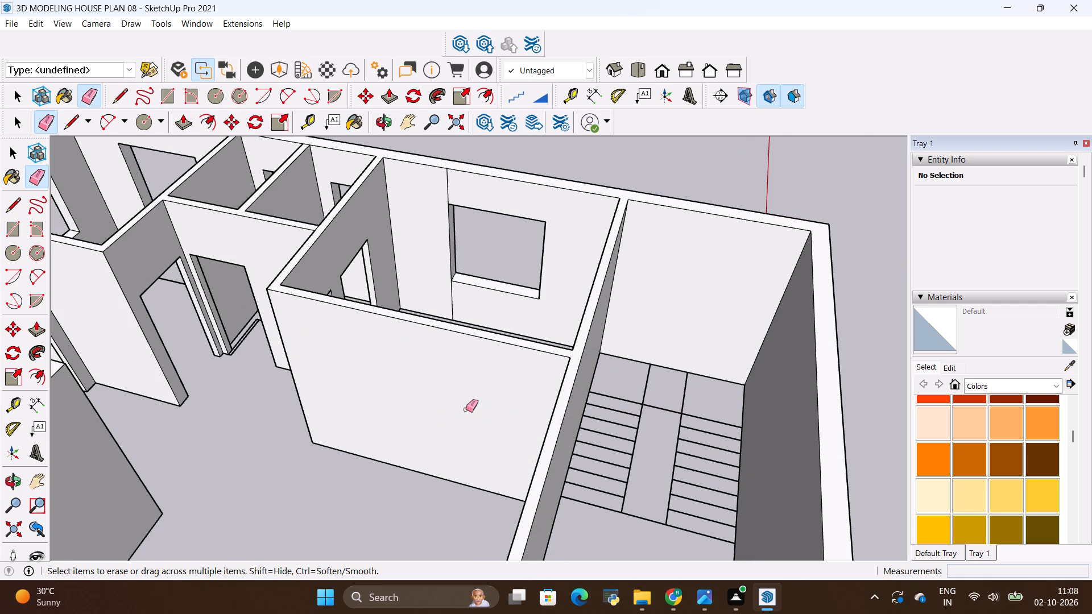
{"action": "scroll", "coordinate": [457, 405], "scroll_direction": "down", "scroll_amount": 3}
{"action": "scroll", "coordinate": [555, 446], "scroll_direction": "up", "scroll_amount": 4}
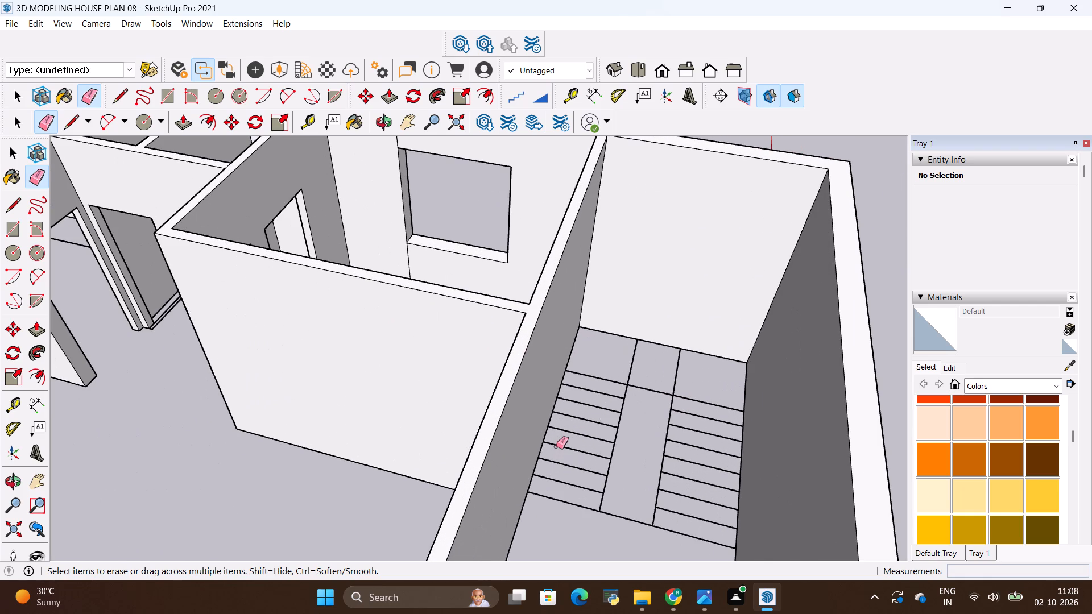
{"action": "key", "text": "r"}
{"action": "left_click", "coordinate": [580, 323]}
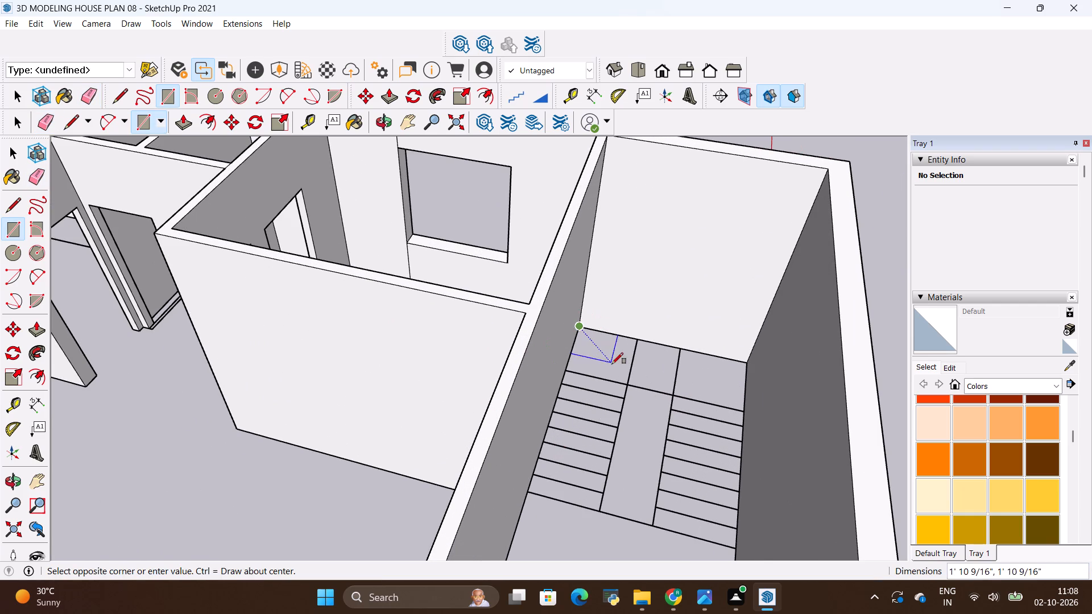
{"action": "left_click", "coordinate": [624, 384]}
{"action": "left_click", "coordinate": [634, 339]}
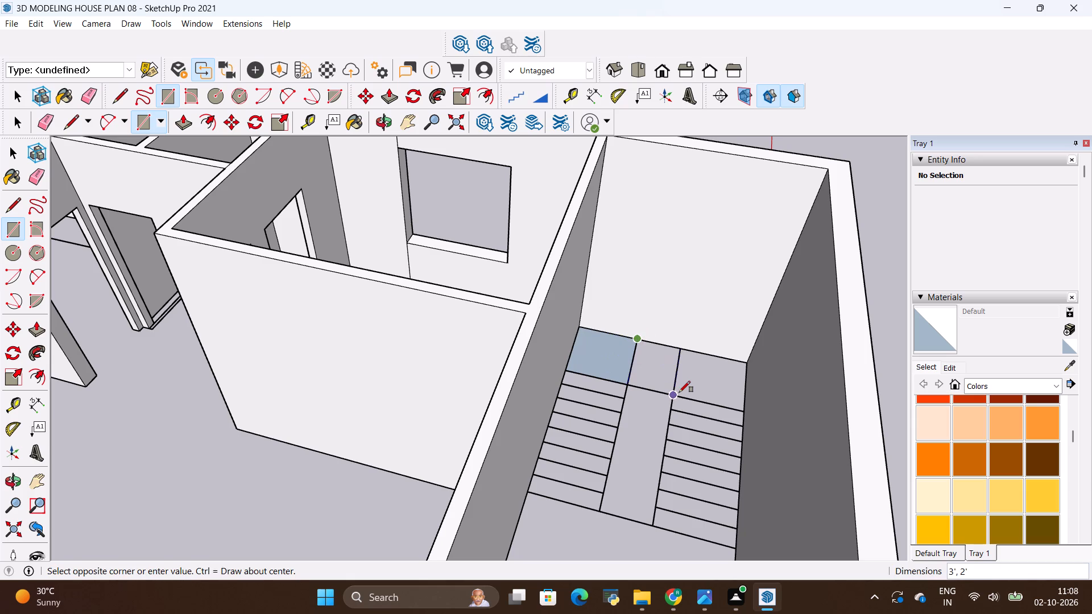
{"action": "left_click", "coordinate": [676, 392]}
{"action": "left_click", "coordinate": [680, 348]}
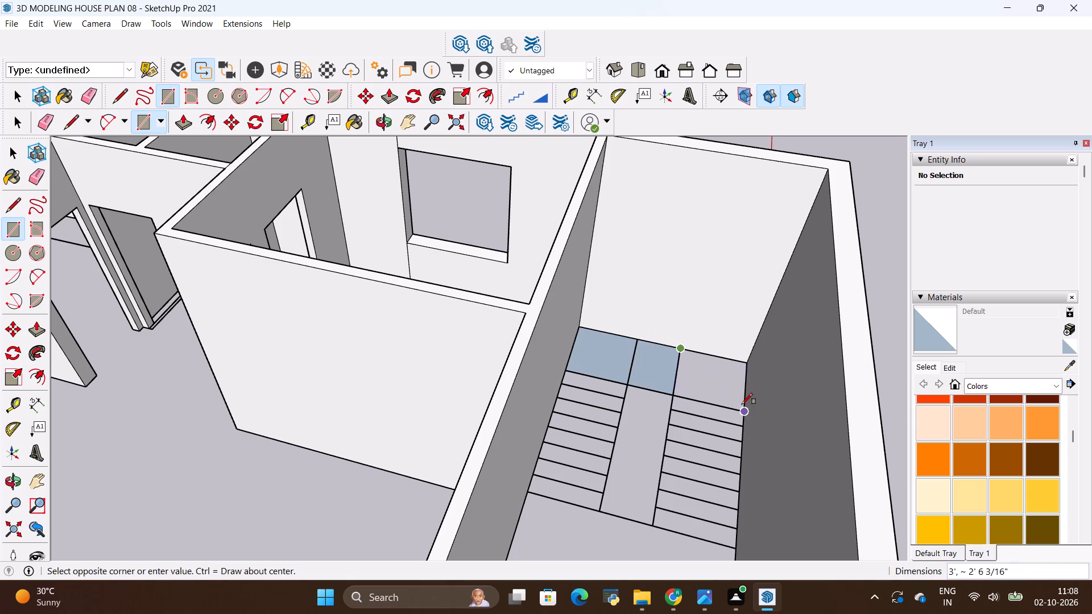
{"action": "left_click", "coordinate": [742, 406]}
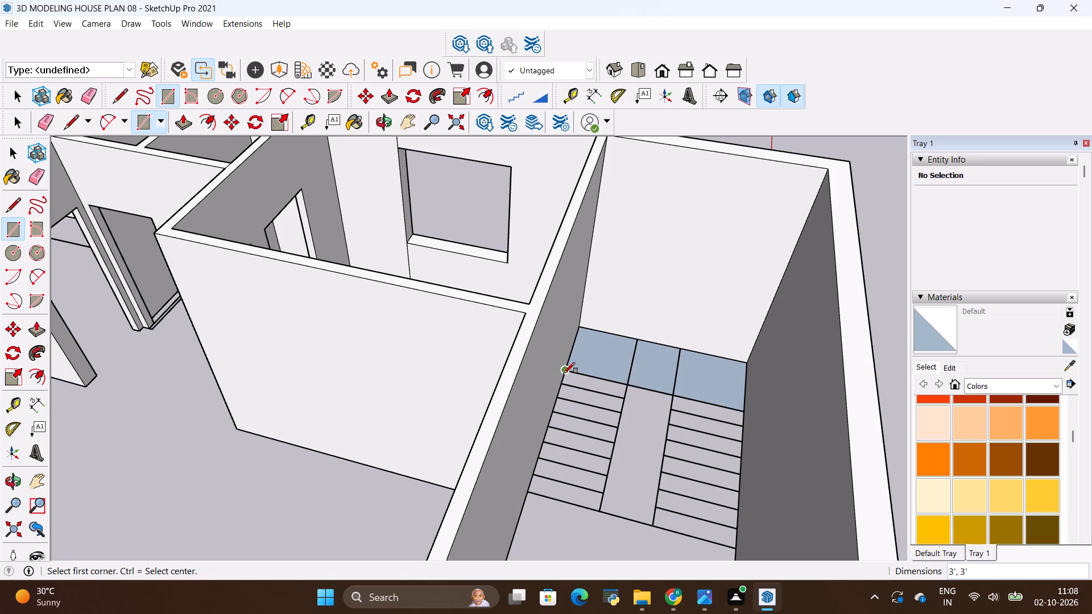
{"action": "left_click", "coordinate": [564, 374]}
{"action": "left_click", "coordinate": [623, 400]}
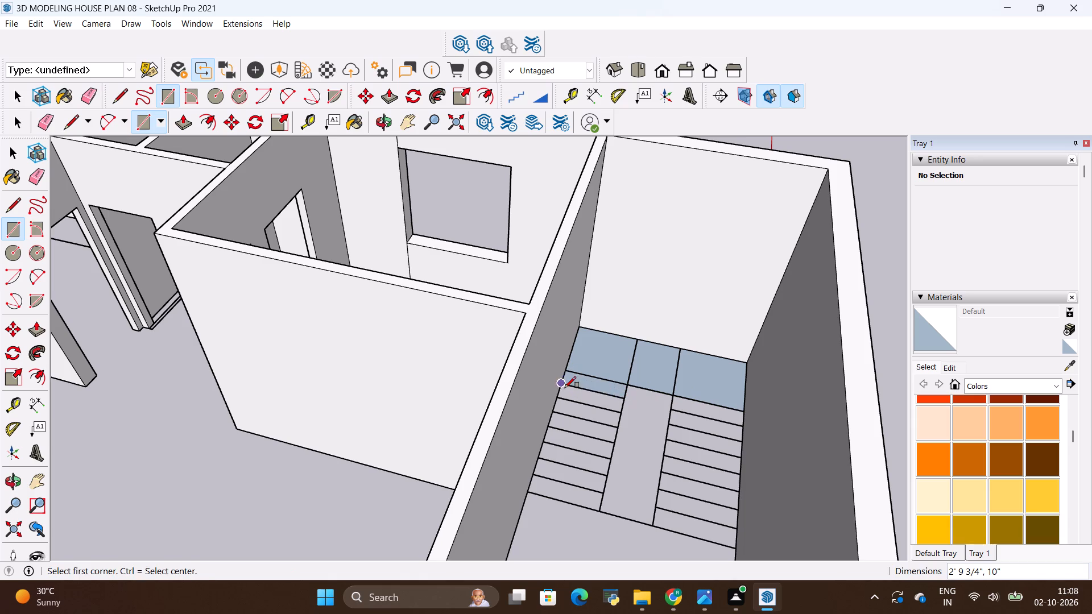
Select all geometry connected to the landing face to check what it is joined to, and clear the selection.
{"action": "key", "text": "space"}
{"action": "triple_click", "coordinate": [581, 365]}
{"action": "left_click", "coordinate": [581, 365]}
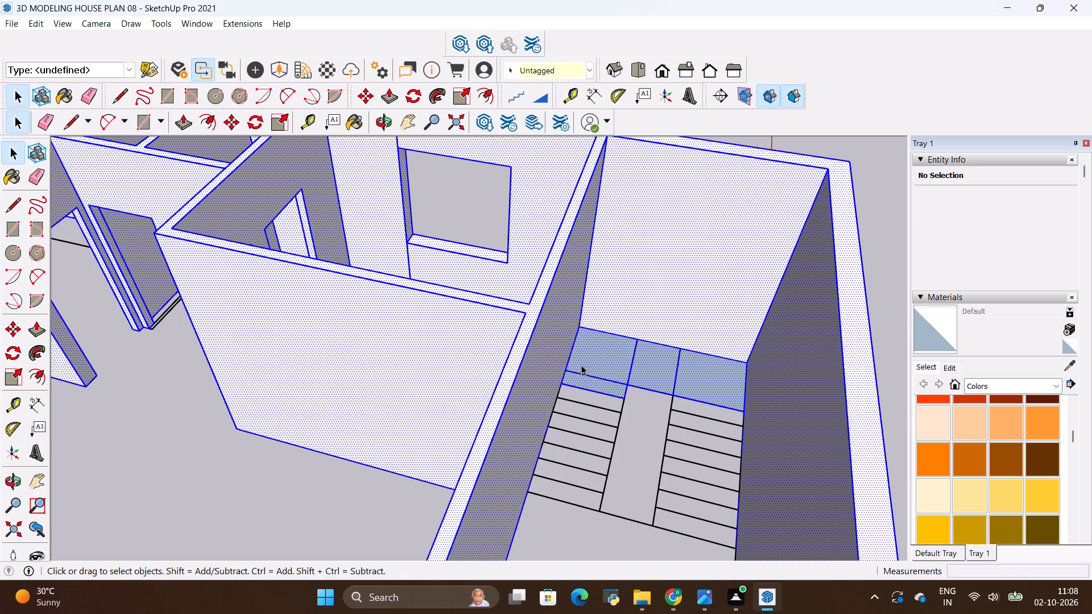
{"action": "scroll", "coordinate": [601, 391], "scroll_direction": "down", "scroll_amount": 4}
{"action": "left_click", "coordinate": [776, 331]}
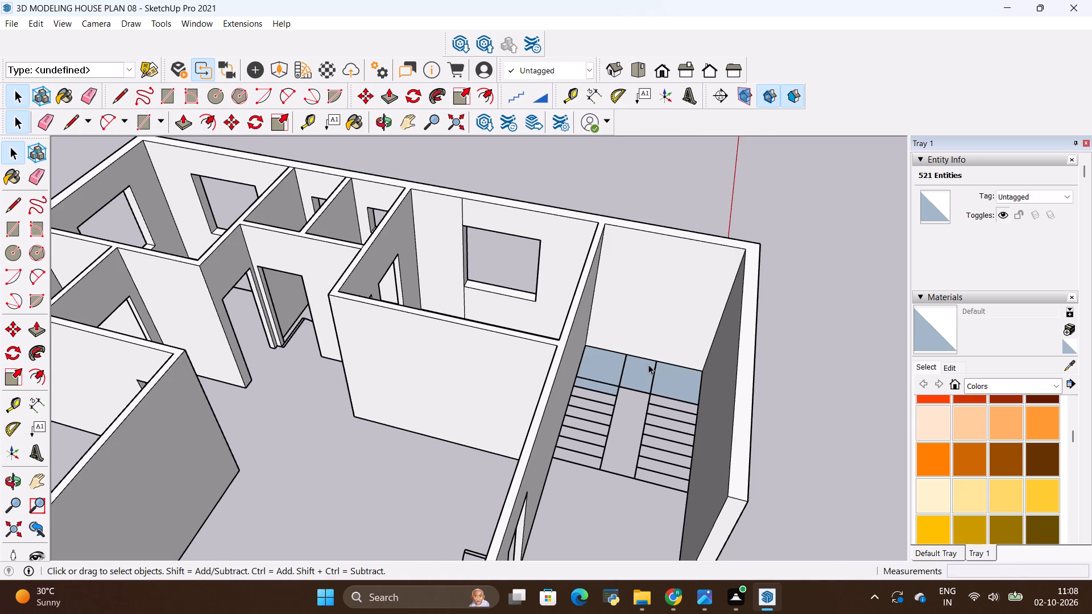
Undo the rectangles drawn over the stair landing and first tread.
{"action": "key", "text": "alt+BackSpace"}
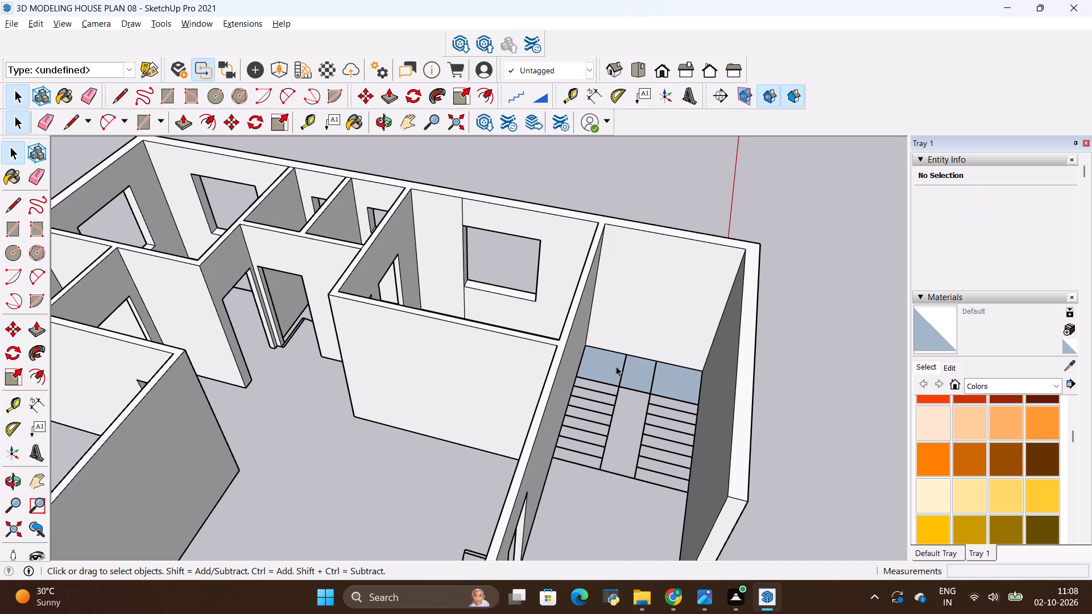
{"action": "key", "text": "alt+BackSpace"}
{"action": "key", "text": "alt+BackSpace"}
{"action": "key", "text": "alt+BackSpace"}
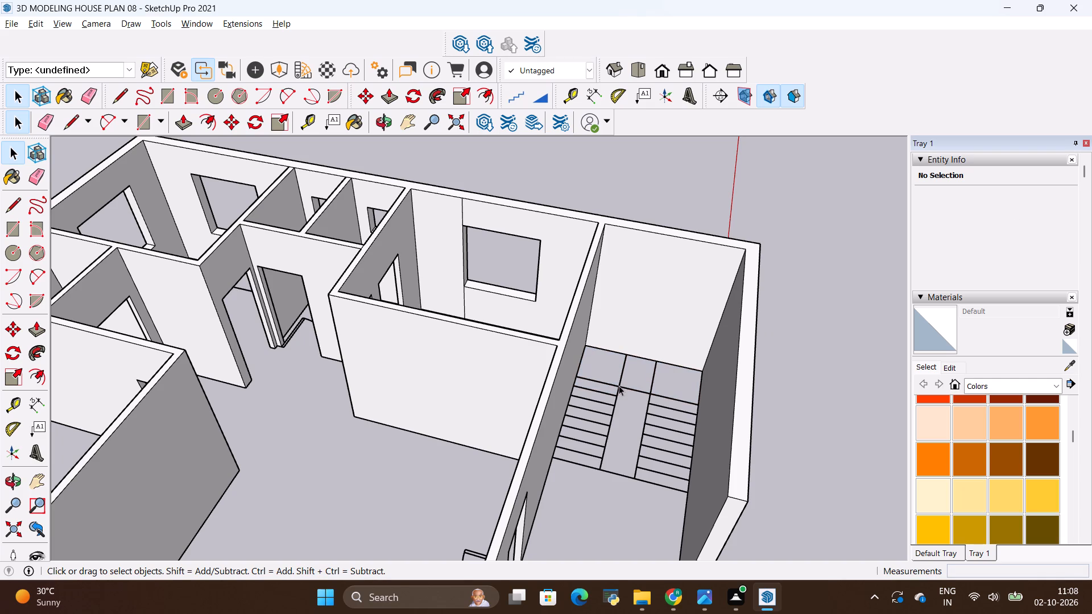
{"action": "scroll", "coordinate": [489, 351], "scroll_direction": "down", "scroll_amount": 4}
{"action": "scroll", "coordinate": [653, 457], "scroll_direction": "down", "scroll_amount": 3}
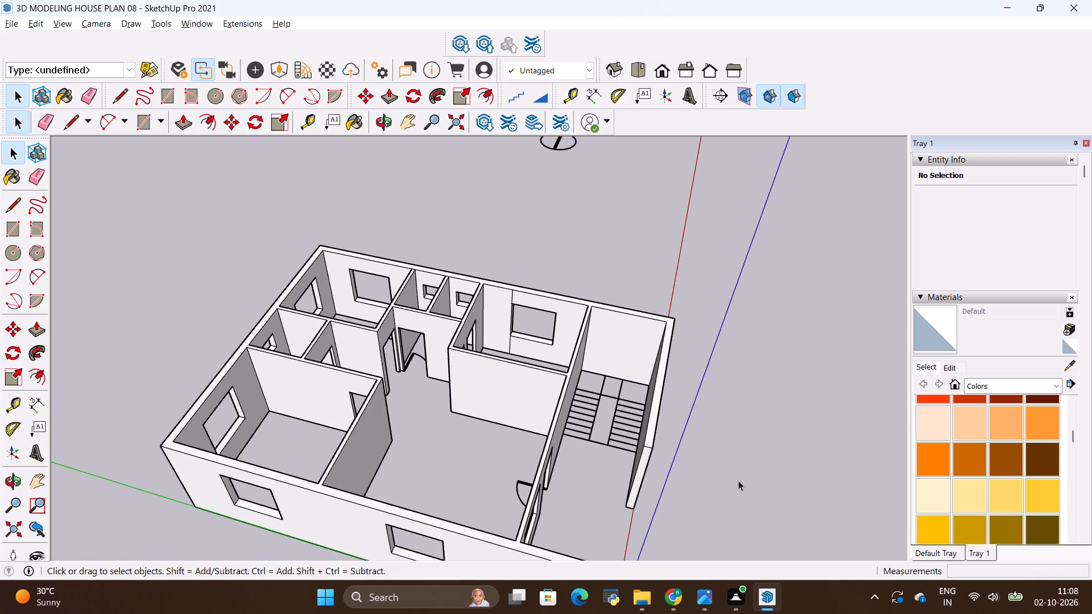
Import the door2 SketchUp component from the Downloads folder and place it on open ground beside the house.
{"action": "middle_click_drag", "start_coordinate": [739, 483], "coordinate": [444, 482]}
{"action": "scroll", "coordinate": [332, 409], "scroll_direction": "up", "scroll_amount": 2}
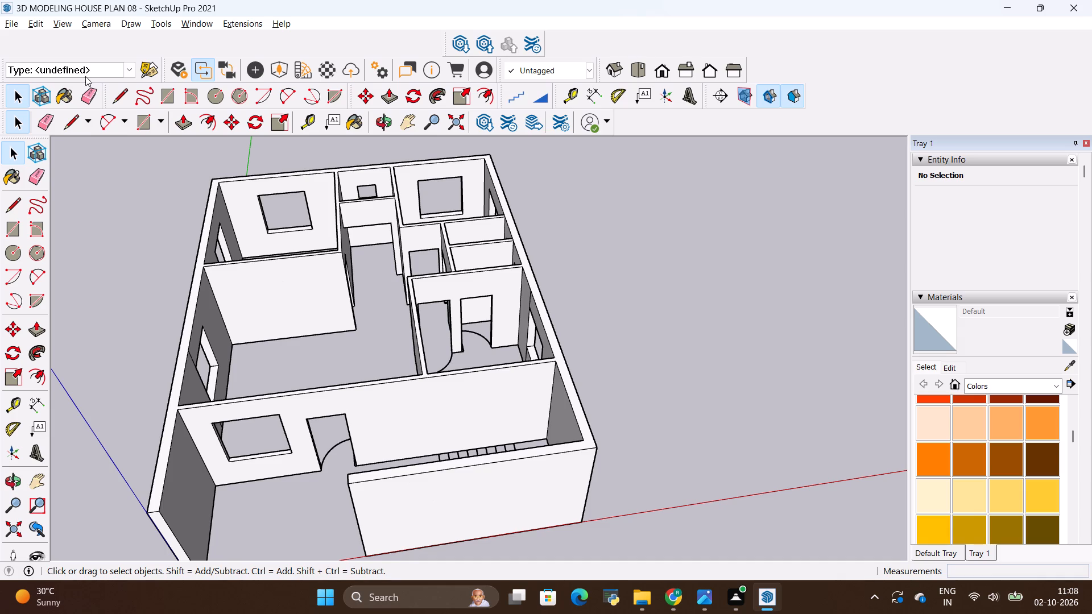
{"action": "left_click", "coordinate": [4, 22]}
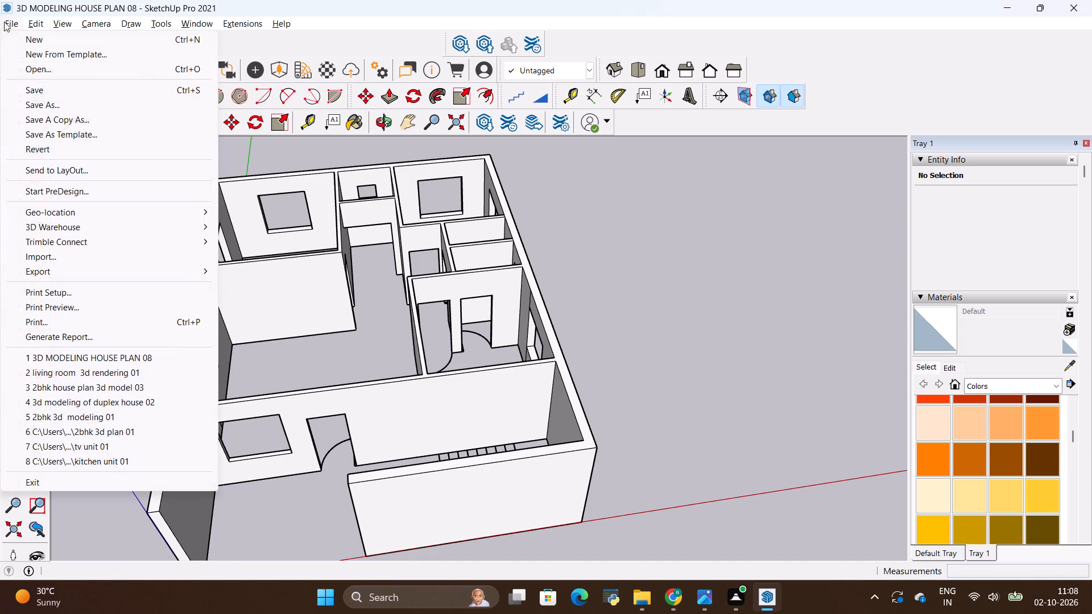
{"action": "left_click", "coordinate": [68, 262]}
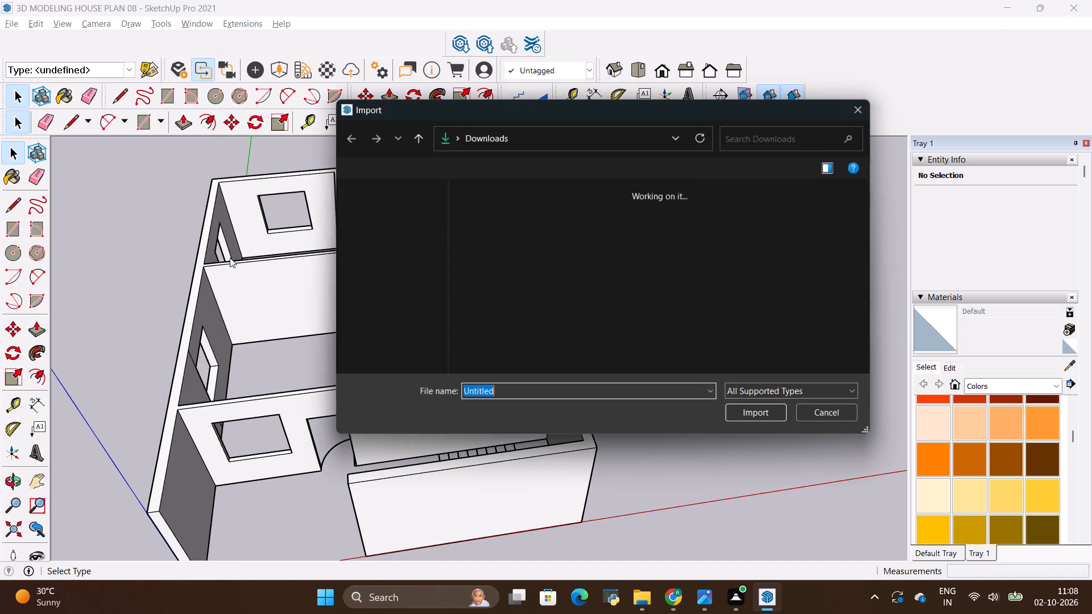
{"action": "scroll", "coordinate": [508, 256], "scroll_direction": "down", "scroll_amount": 4}
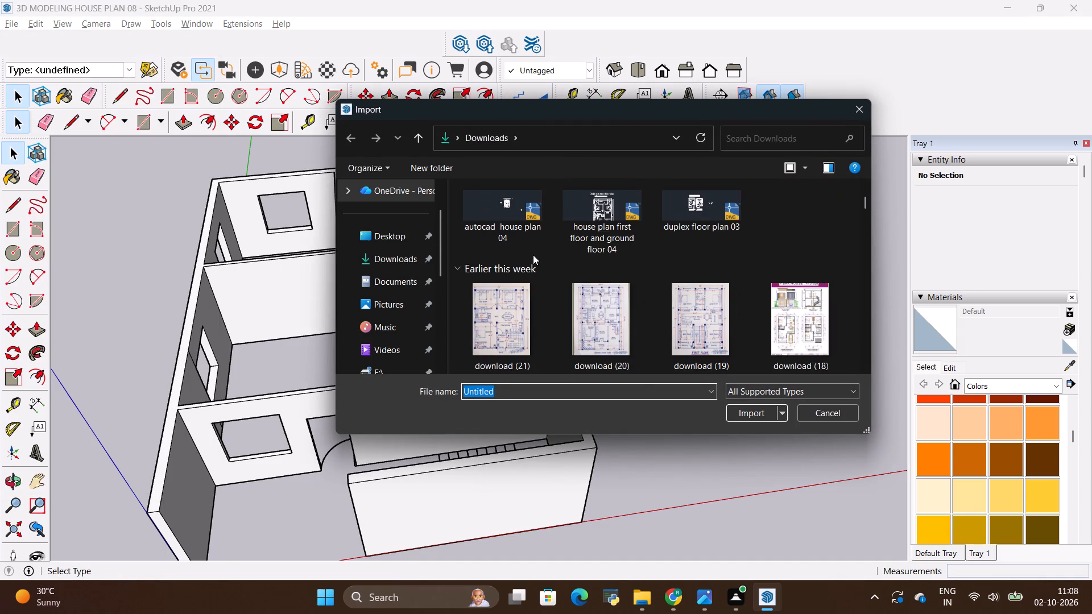
{"action": "scroll", "coordinate": [533, 255], "scroll_direction": "down", "scroll_amount": 7}
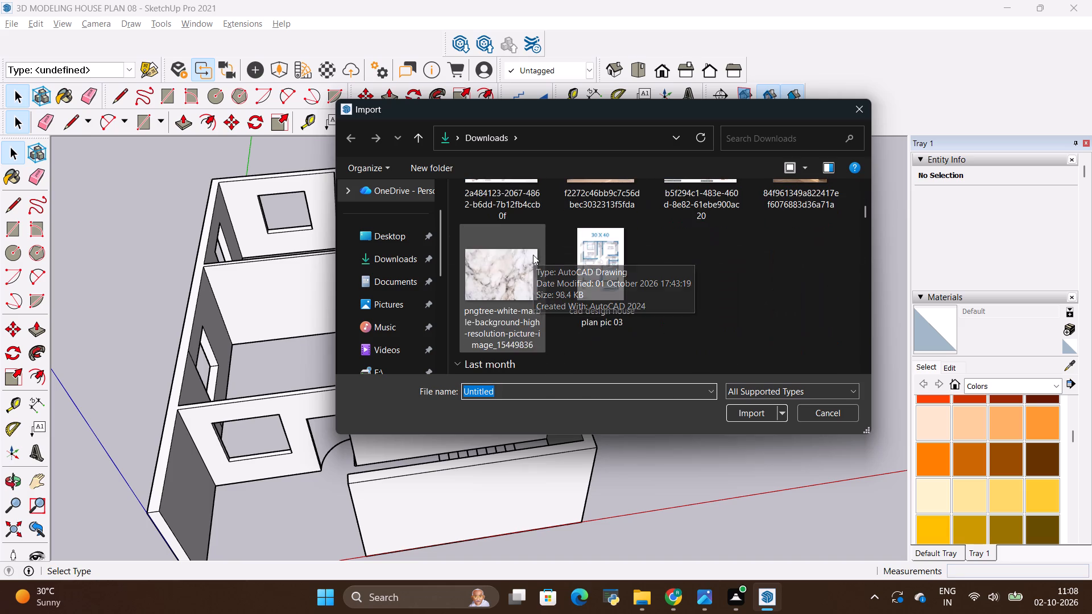
{"action": "scroll", "coordinate": [631, 268], "scroll_direction": "up", "scroll_amount": 2}
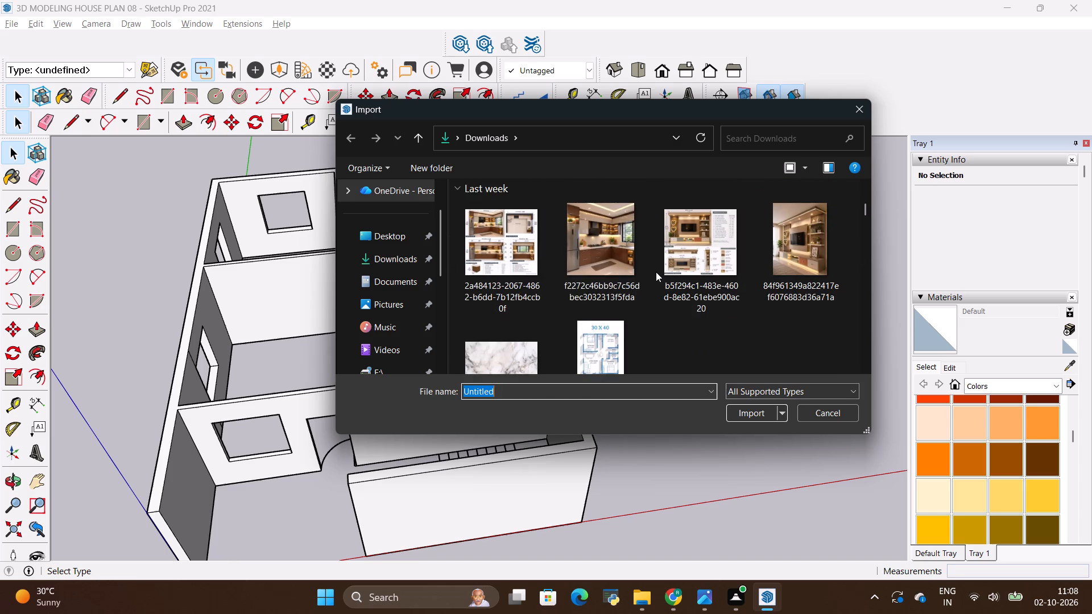
{"action": "scroll", "coordinate": [656, 272], "scroll_direction": "down", "scroll_amount": 4}
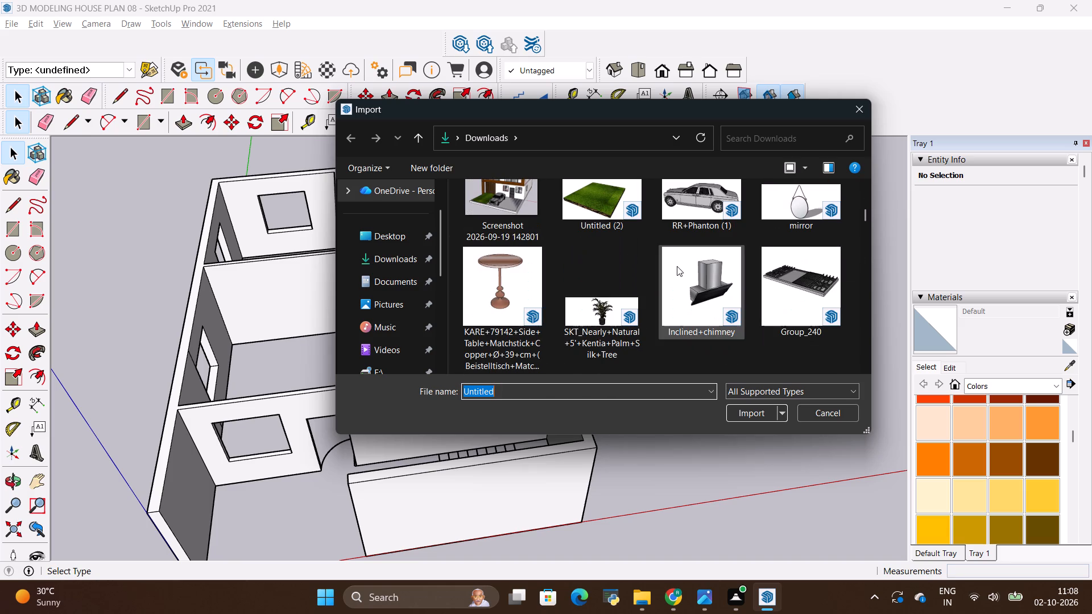
{"action": "scroll", "coordinate": [677, 266], "scroll_direction": "down", "scroll_amount": 3}
{"action": "scroll", "coordinate": [677, 266], "scroll_direction": "up", "scroll_amount": 2}
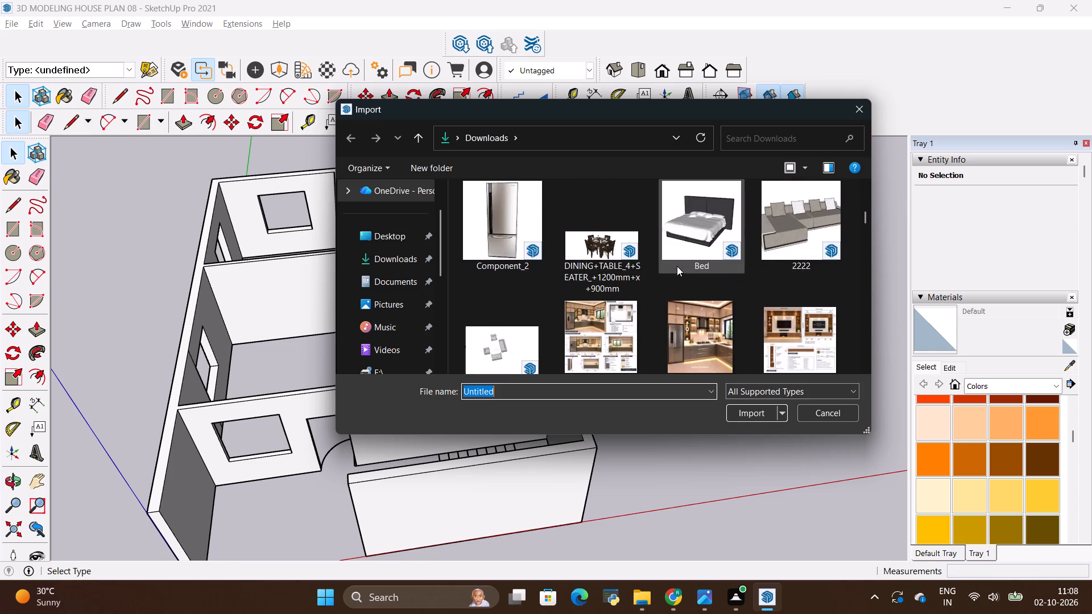
{"action": "scroll", "coordinate": [677, 266], "scroll_direction": "down", "scroll_amount": 6}
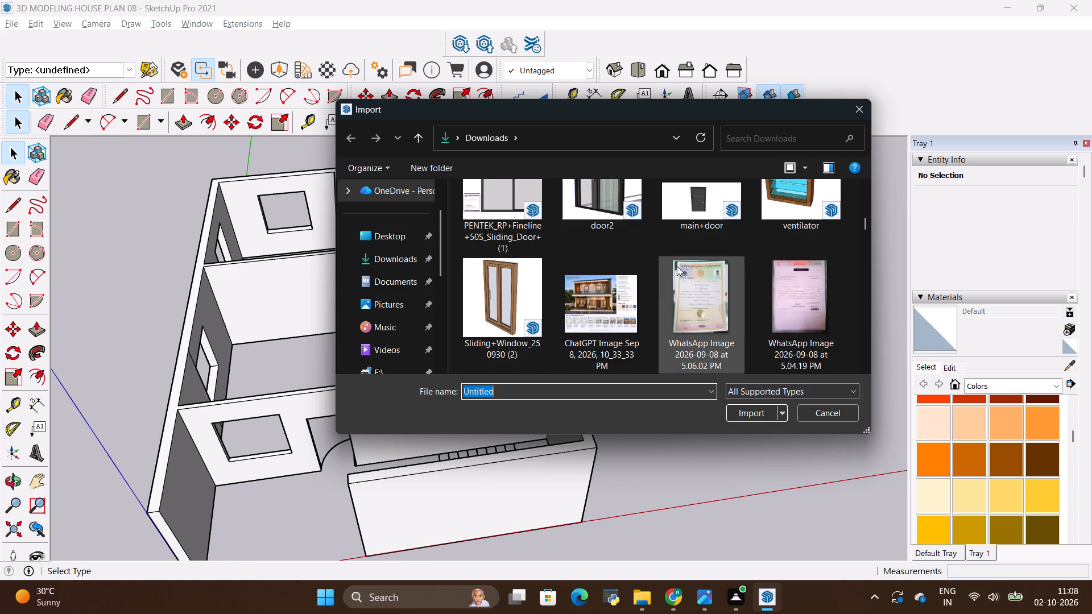
{"action": "scroll", "coordinate": [677, 266], "scroll_direction": "up", "scroll_amount": 1}
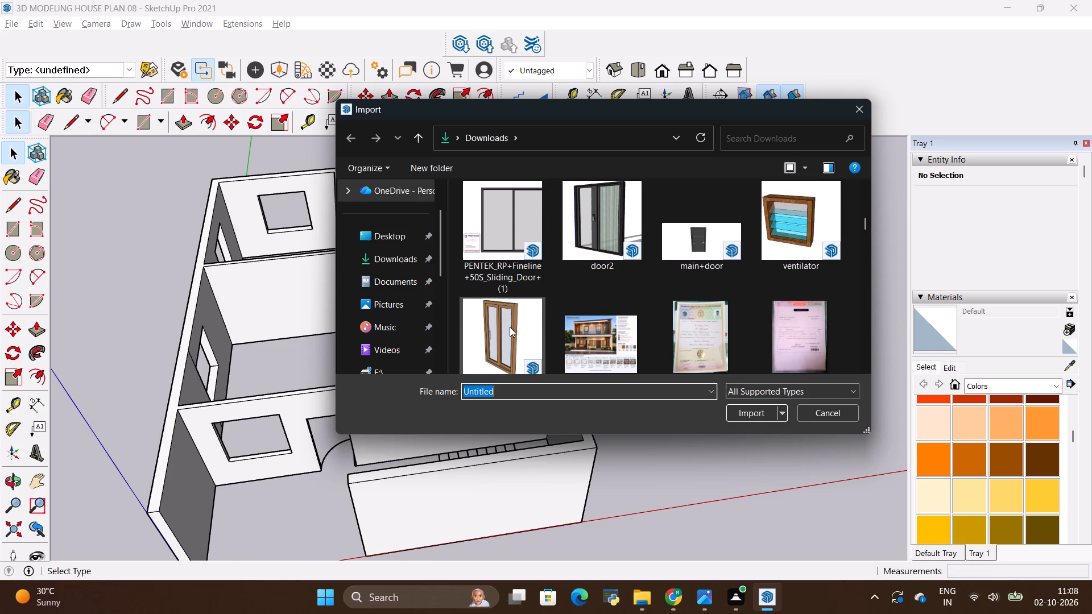
{"action": "scroll", "coordinate": [510, 326], "scroll_direction": "down", "scroll_amount": 1}
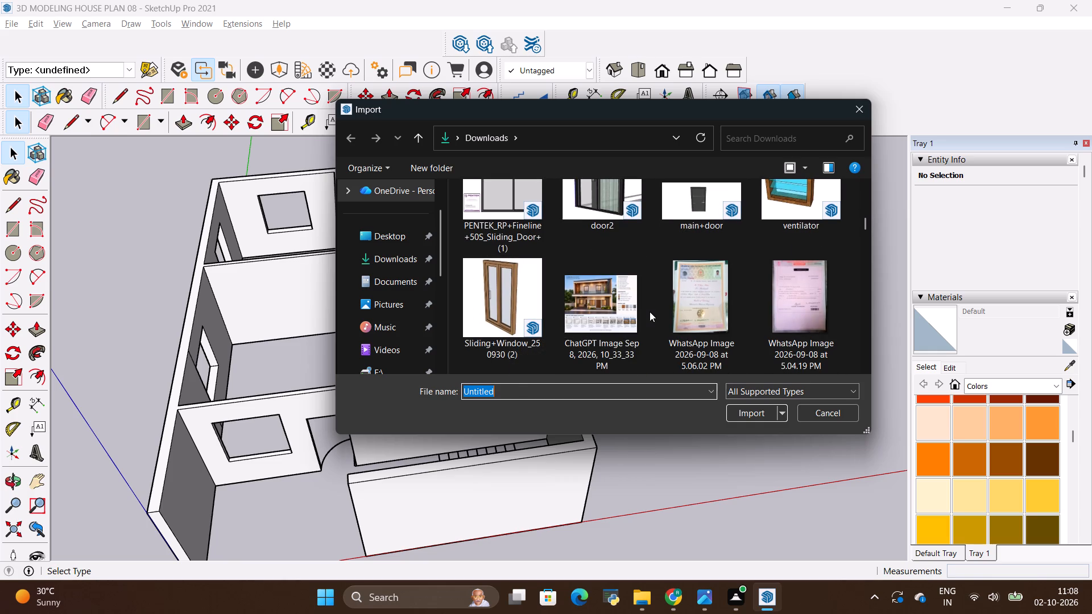
{"action": "scroll", "coordinate": [649, 312], "scroll_direction": "up", "scroll_amount": 1}
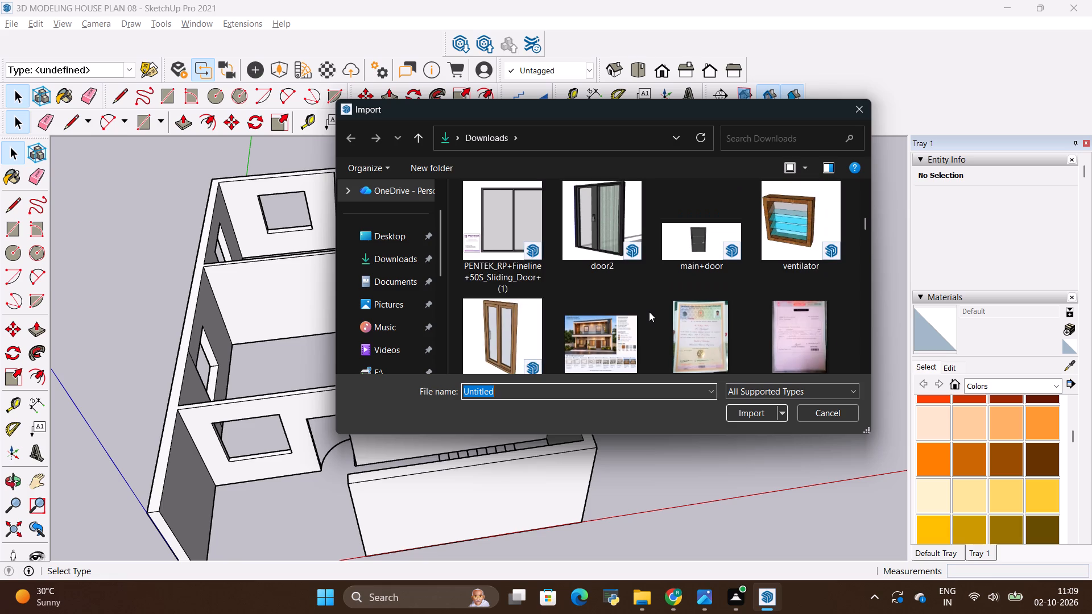
{"action": "left_click", "coordinate": [599, 237]}
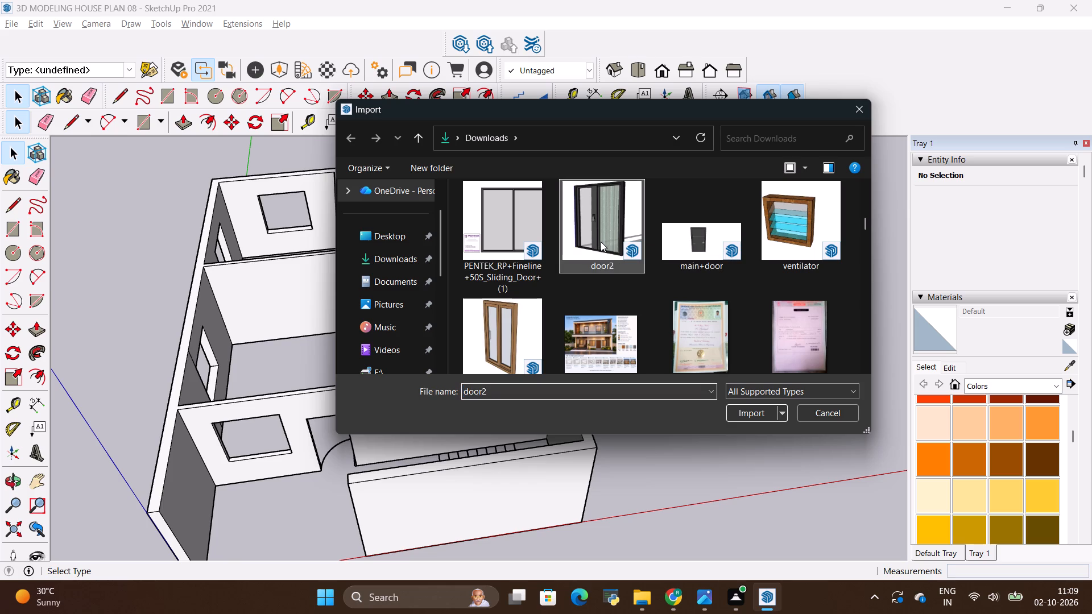
{"action": "left_click", "coordinate": [741, 418]}
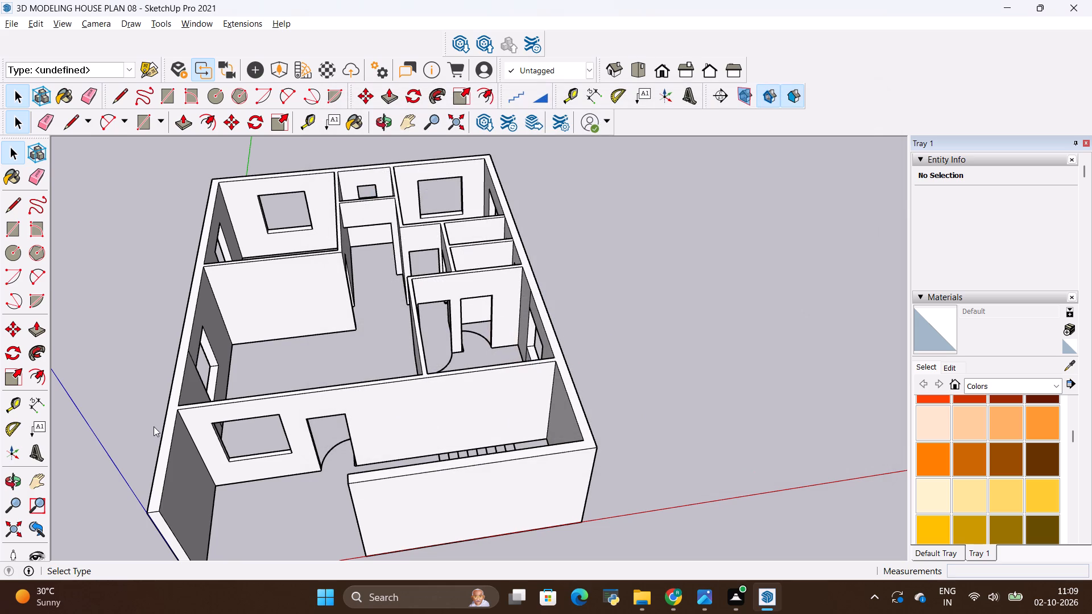
{"action": "scroll", "coordinate": [134, 428], "scroll_direction": "down", "scroll_amount": 3}
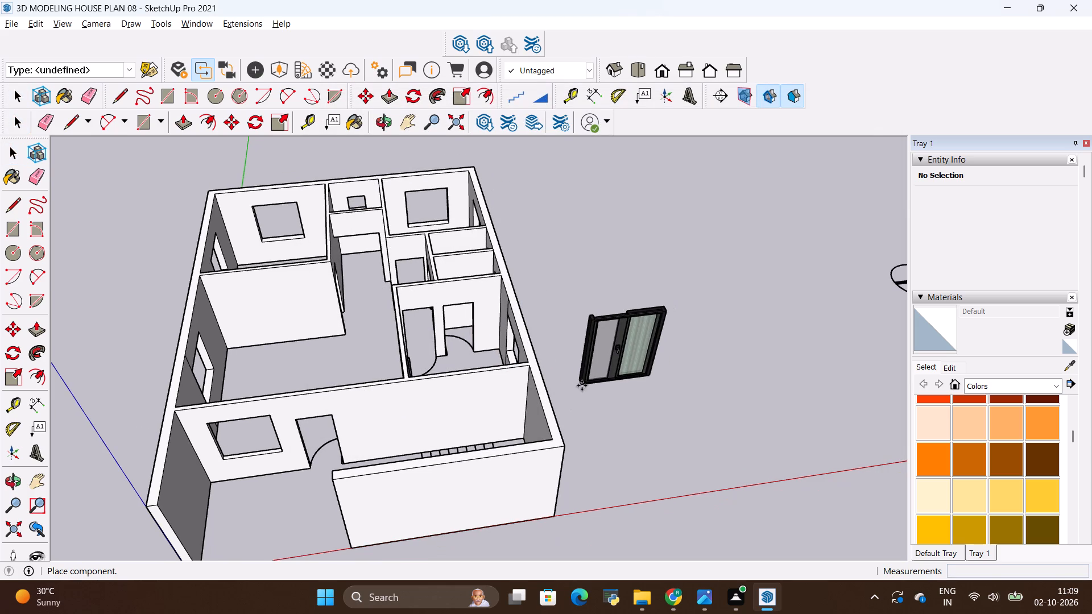
{"action": "left_click", "coordinate": [583, 387]}
Scale the door2 component down in width and height to about 0.63 along red and 0.50 along blue.
{"action": "scroll", "coordinate": [622, 315], "scroll_direction": "up", "scroll_amount": 10}
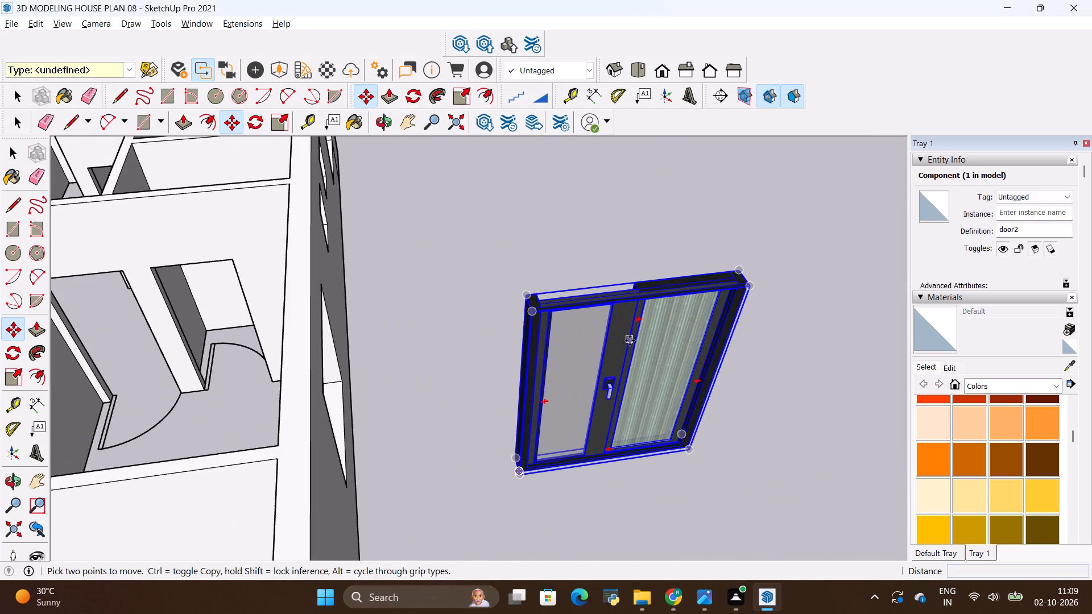
{"action": "middle_click_drag", "start_coordinate": [543, 329], "coordinate": [621, 371]}
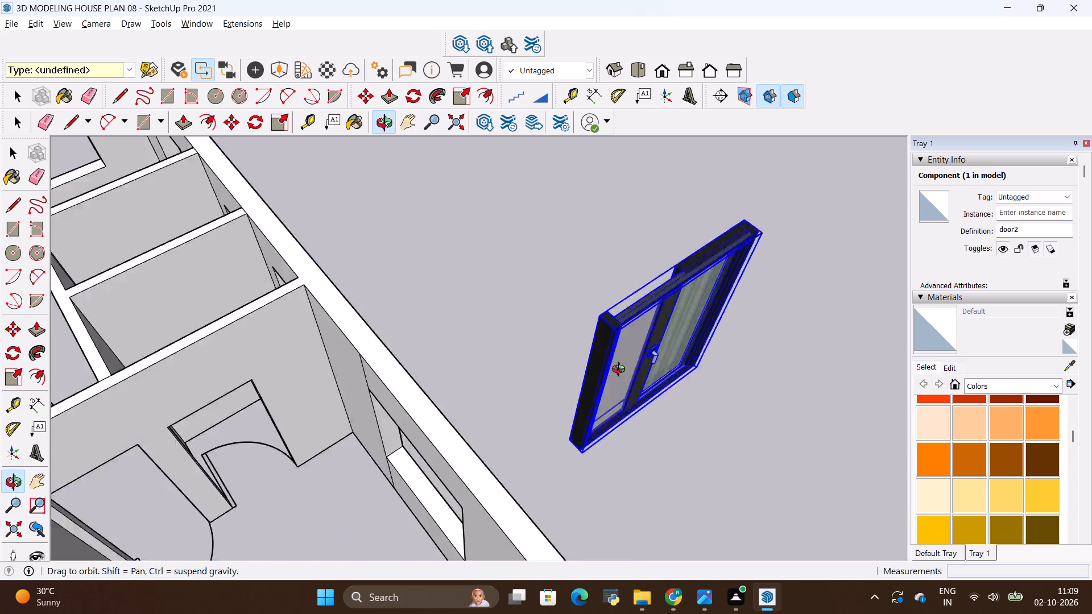
{"action": "middle_click_drag", "start_coordinate": [621, 371], "coordinate": [477, 272]}
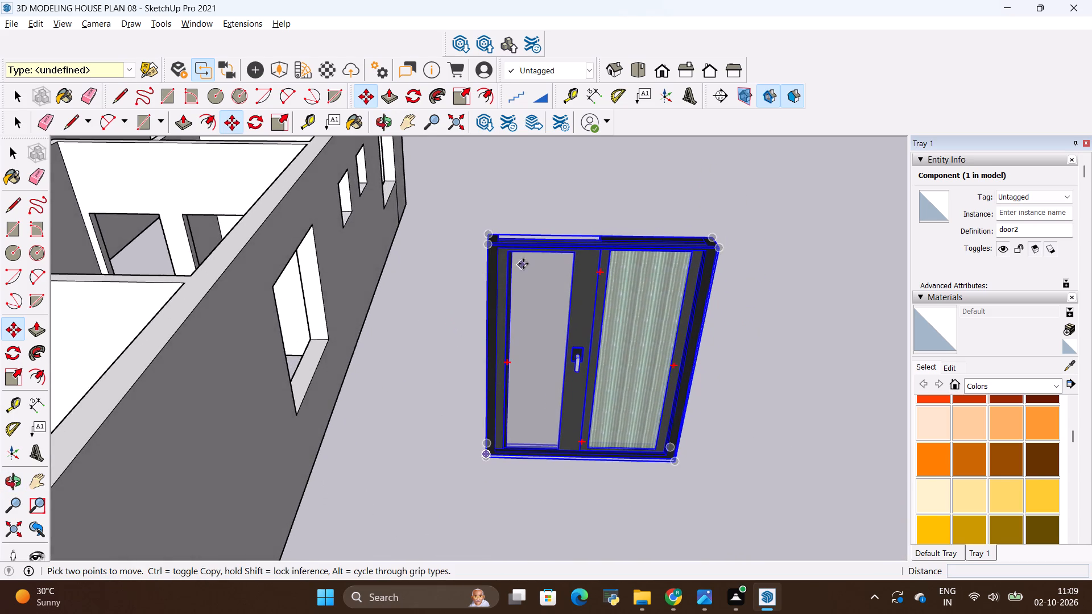
{"action": "scroll", "coordinate": [526, 261], "scroll_direction": "up", "scroll_amount": 5}
{"action": "scroll", "coordinate": [496, 259], "scroll_direction": "down", "scroll_amount": 4}
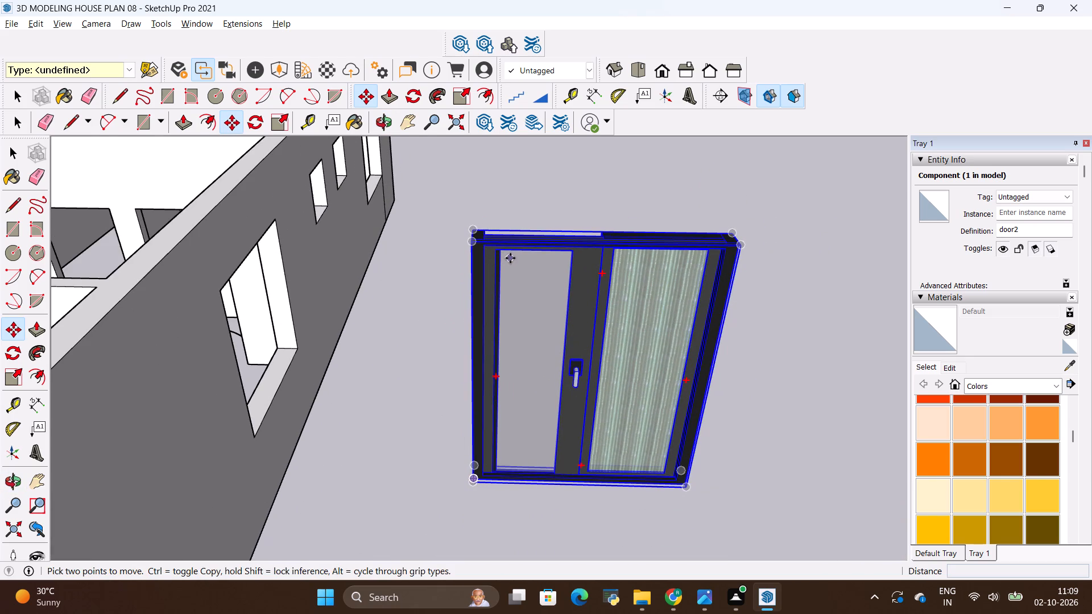
{"action": "key", "text": "s"}
{"action": "scroll", "coordinate": [469, 222], "scroll_direction": "up", "scroll_amount": 3}
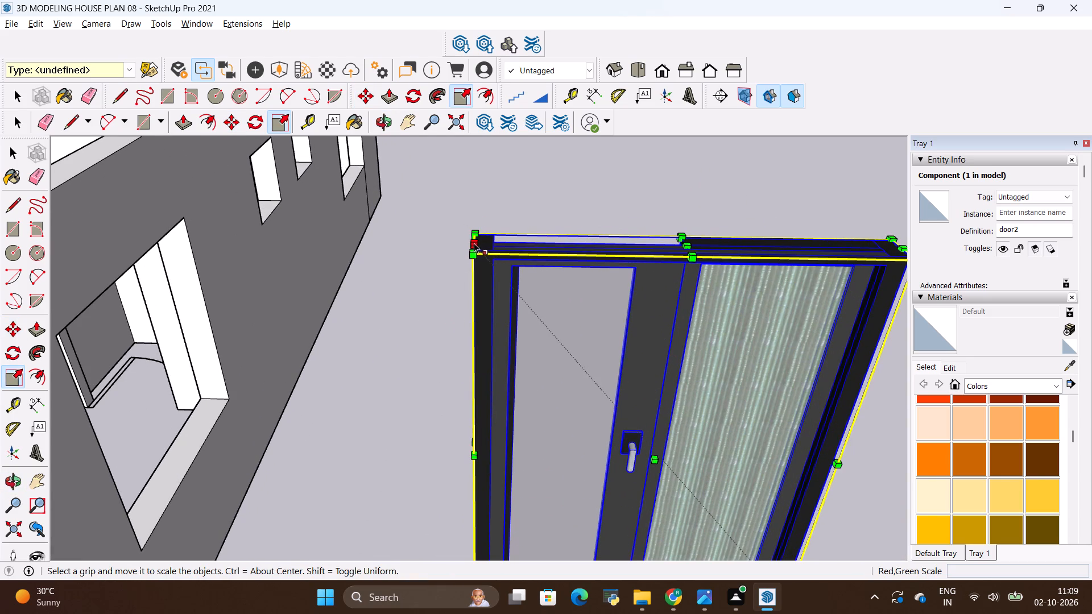
{"action": "left_click", "coordinate": [474, 241]}
{"action": "scroll", "coordinate": [529, 355], "scroll_direction": "down", "scroll_amount": 4}
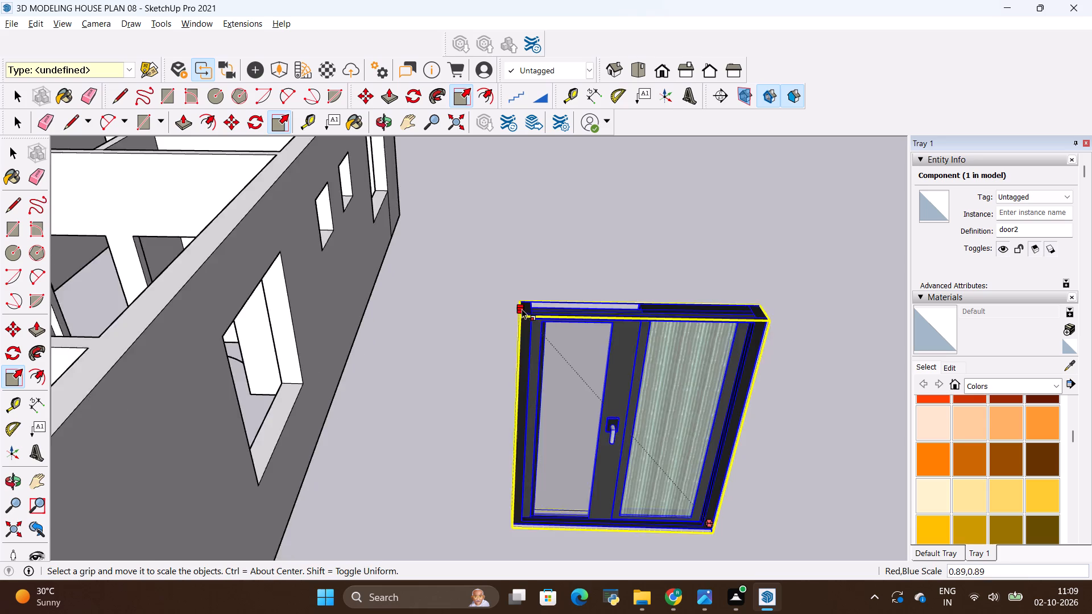
{"action": "scroll", "coordinate": [522, 309], "scroll_direction": "down", "scroll_amount": 9}
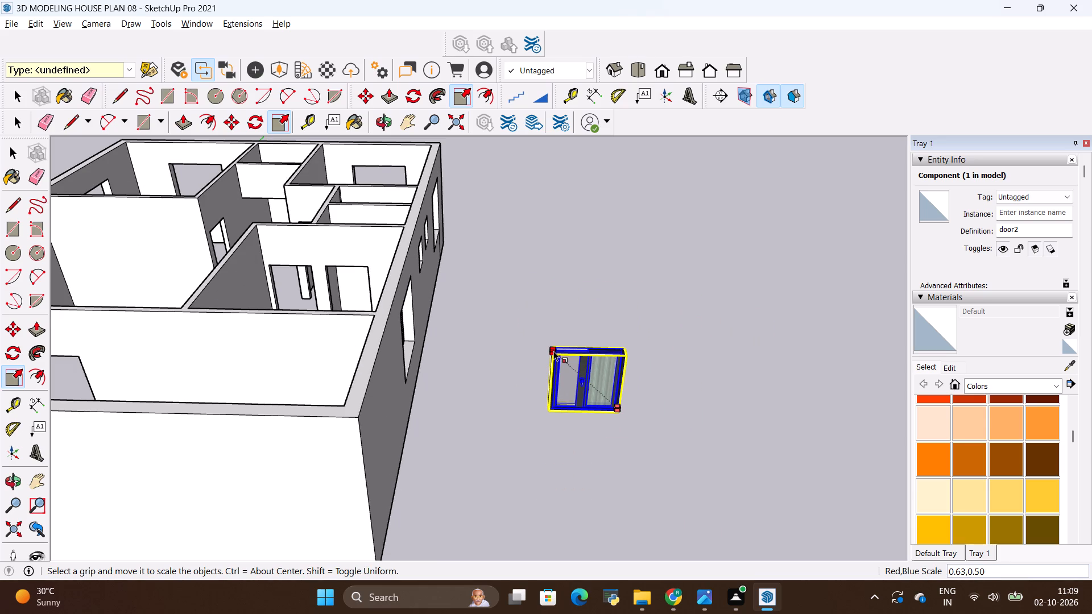
{"action": "left_click", "coordinate": [553, 351]}
Scale the door2 component's thickness to about 0.55 along the green axis and clear the selection.
{"action": "scroll", "coordinate": [596, 344], "scroll_direction": "up", "scroll_amount": 5}
{"action": "middle_click_drag", "start_coordinate": [598, 349], "coordinate": [326, 426]}
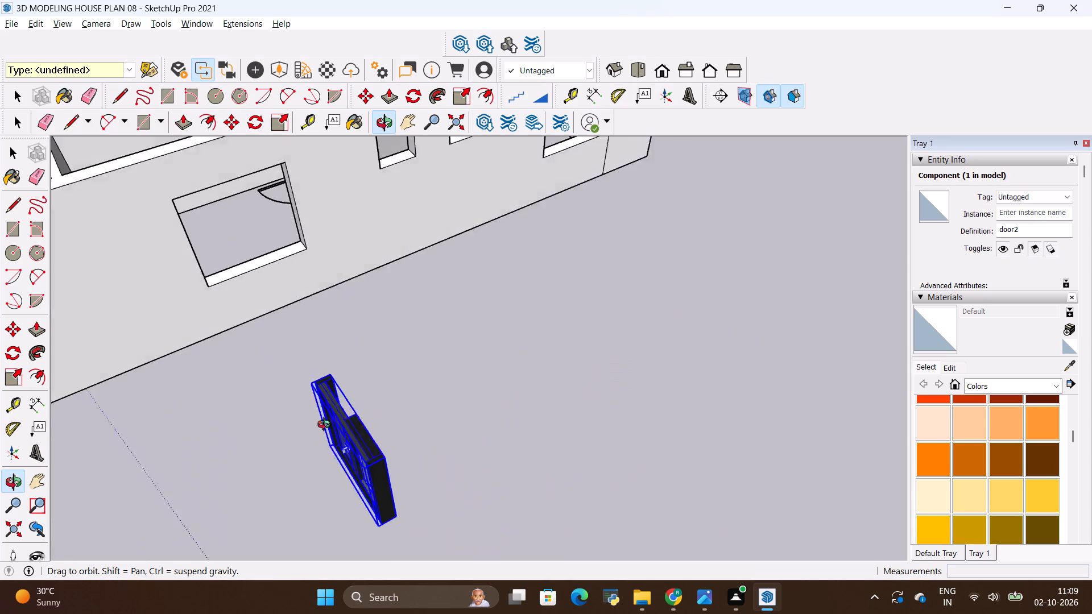
{"action": "middle_click_drag", "start_coordinate": [326, 426], "coordinate": [313, 426]}
{"action": "scroll", "coordinate": [319, 430], "scroll_direction": "up", "scroll_amount": 6}
{"action": "middle_click_drag", "start_coordinate": [384, 433], "coordinate": [237, 434]}
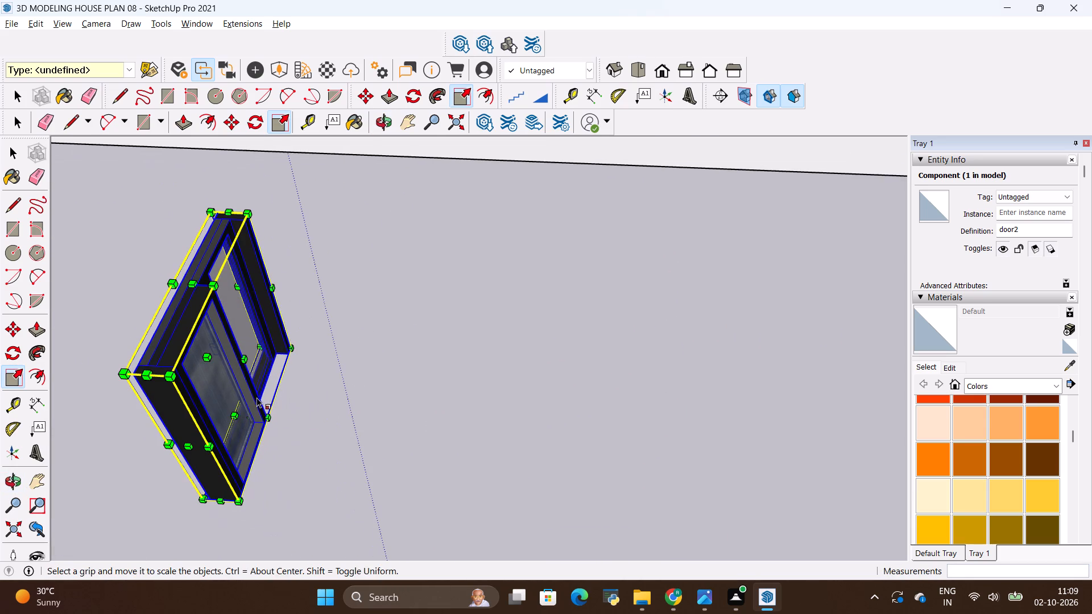
{"action": "left_click", "coordinate": [250, 359]}
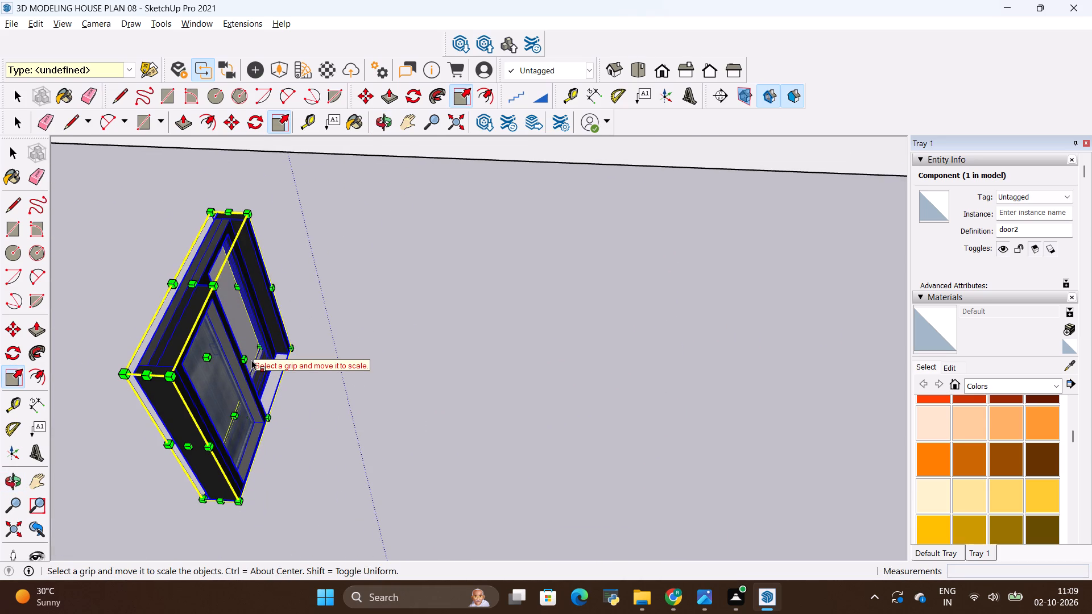
{"action": "left_click", "coordinate": [246, 360]}
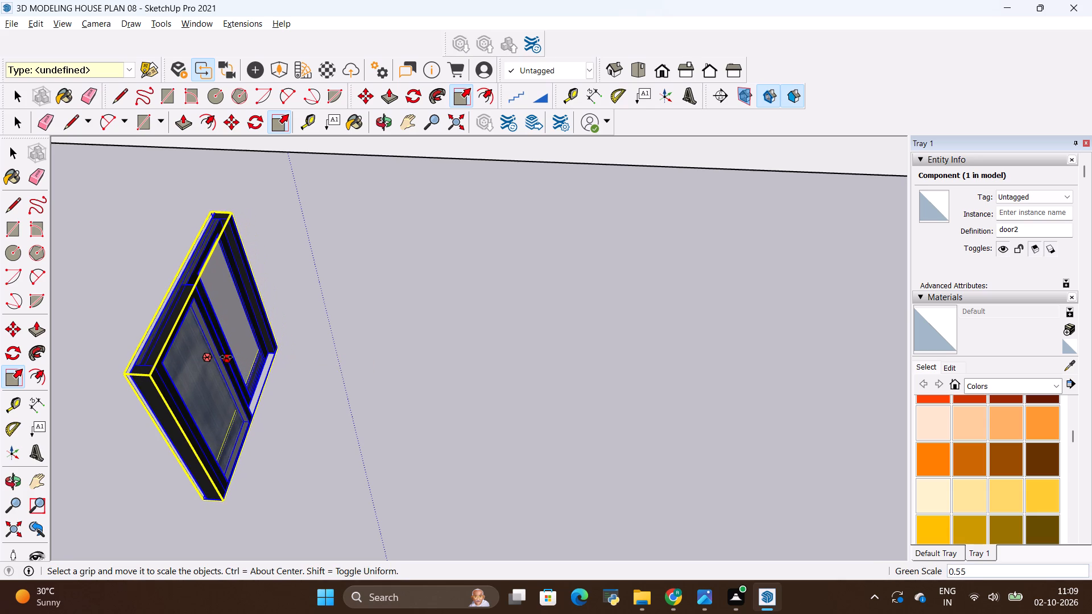
{"action": "left_click", "coordinate": [226, 357]}
{"action": "left_click", "coordinate": [450, 392]}
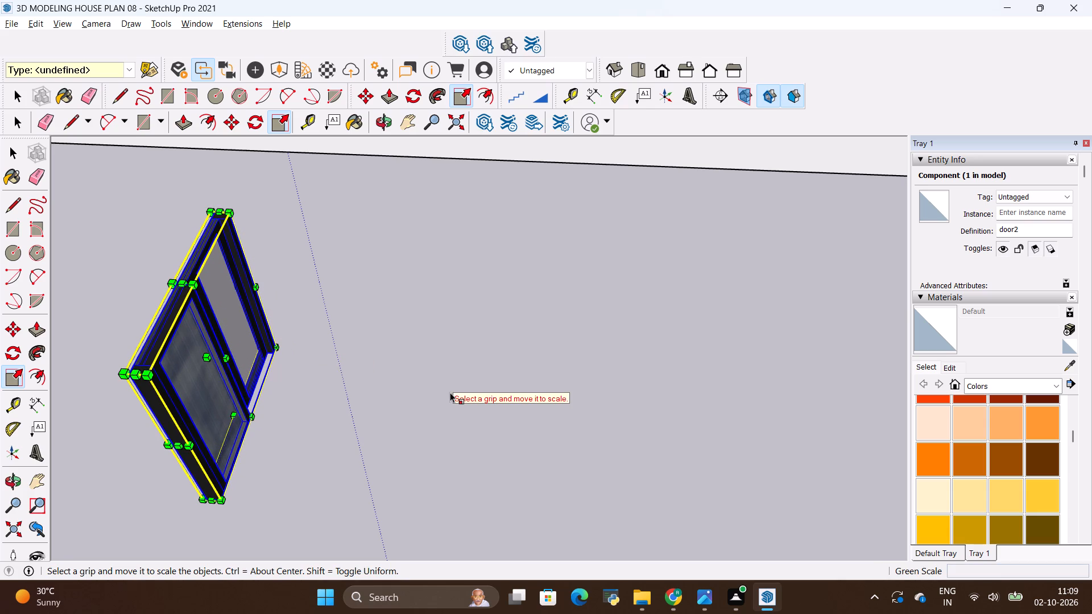
{"action": "key", "text": "space"}
{"action": "left_click", "coordinate": [440, 392]}
Move the door2 component from the open ground to the window opening beside the doorway in the front room wall.
{"action": "scroll", "coordinate": [466, 383], "scroll_direction": "down", "scroll_amount": 4}
{"action": "middle_click_drag", "start_coordinate": [321, 428], "coordinate": [321, 430]}
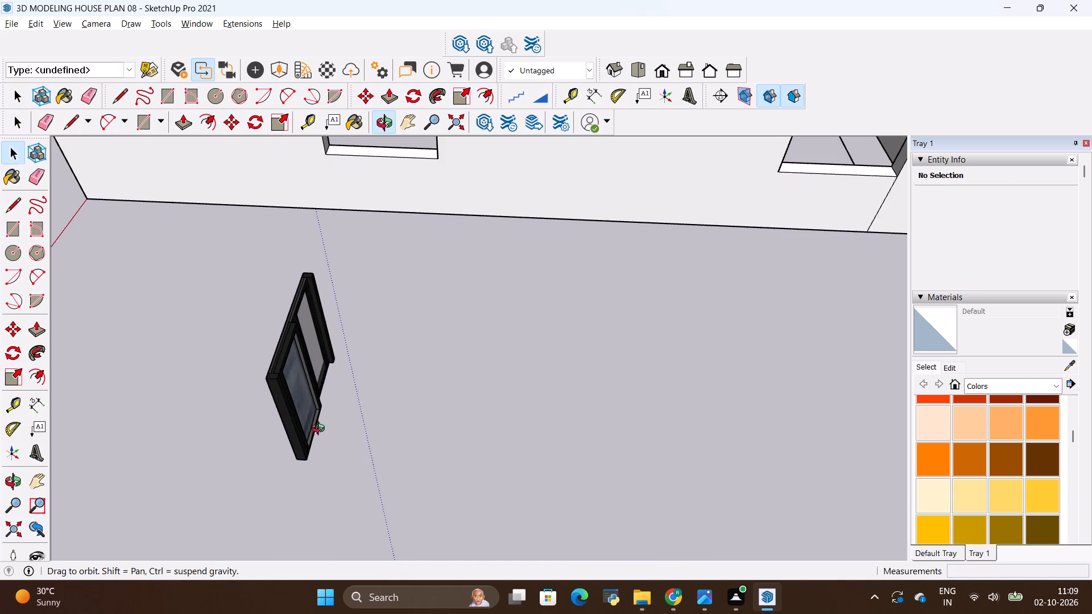
{"action": "middle_click_drag", "start_coordinate": [321, 430], "coordinate": [491, 422]}
{"action": "scroll", "coordinate": [472, 406], "scroll_direction": "up", "scroll_amount": 8}
{"action": "left_click", "coordinate": [502, 400]}
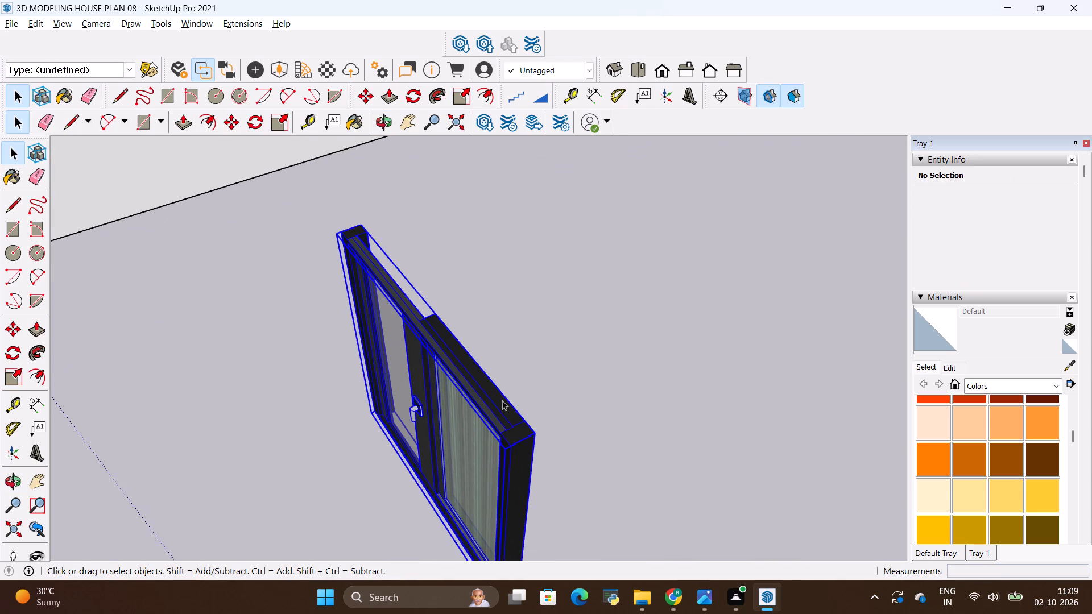
{"action": "key", "text": "m"}
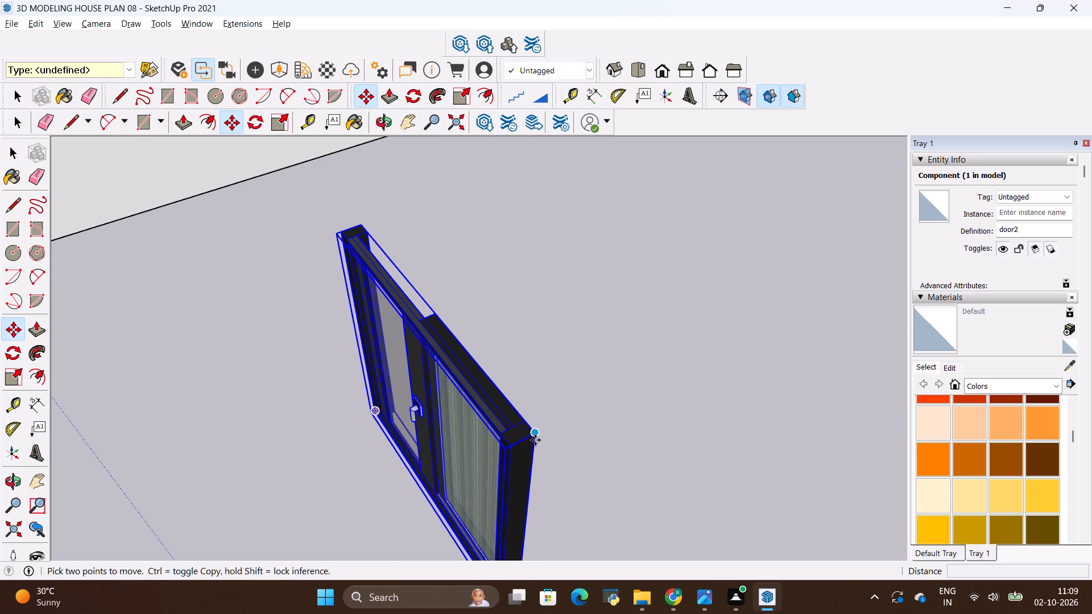
{"action": "left_click_drag", "start_coordinate": [536, 440], "coordinate": [531, 438]}
{"action": "scroll", "coordinate": [416, 380], "scroll_direction": "down", "scroll_amount": 5}
{"action": "scroll", "coordinate": [662, 395], "scroll_direction": "down", "scroll_amount": 10}
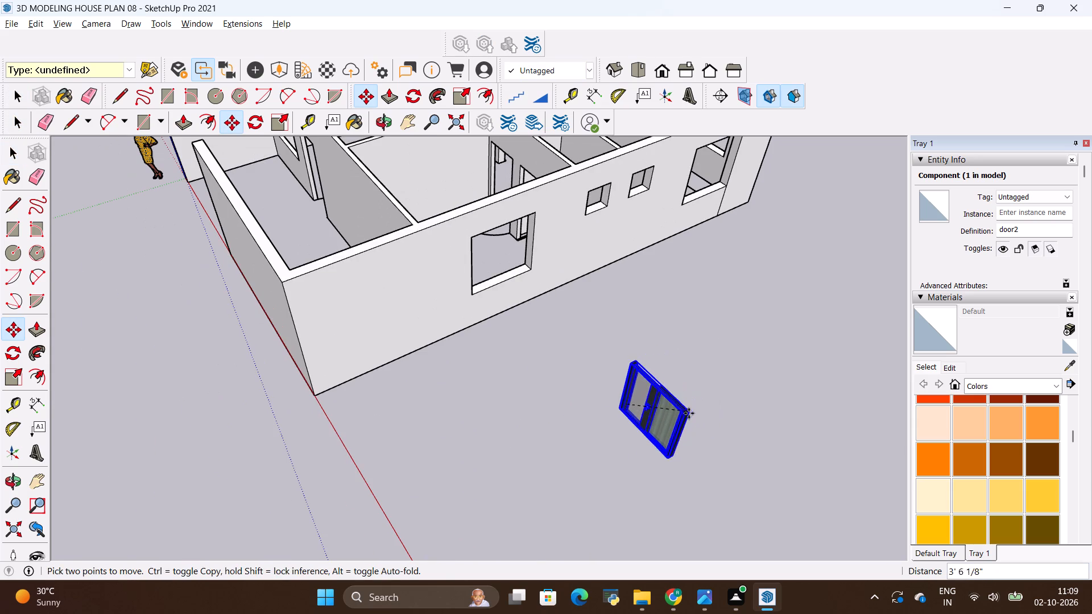
{"action": "scroll", "coordinate": [676, 435], "scroll_direction": "down", "scroll_amount": 5}
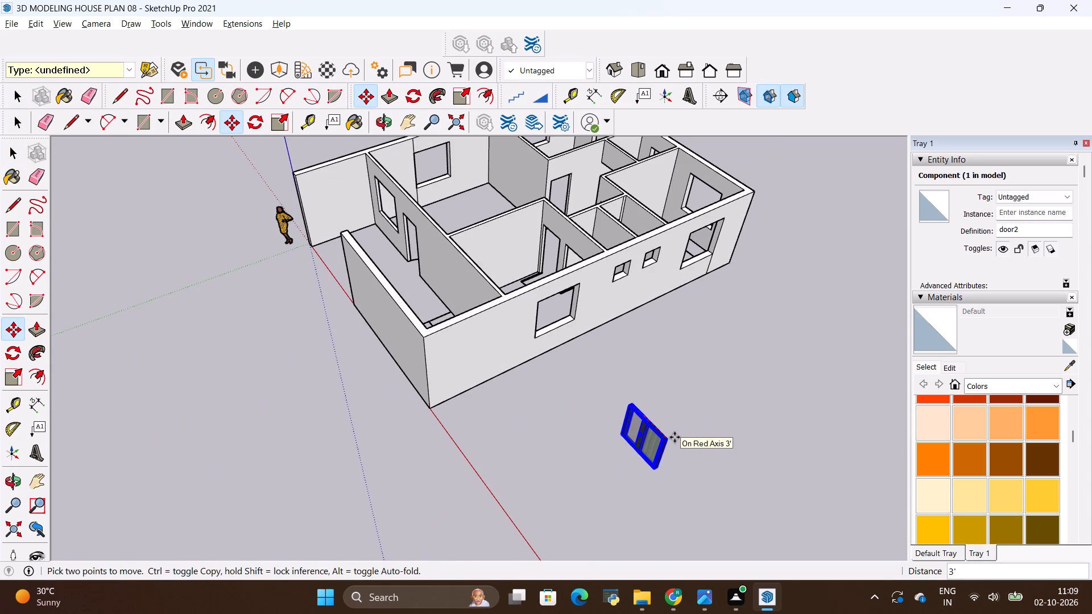
{"action": "scroll", "coordinate": [380, 392], "scroll_direction": "down", "scroll_amount": 4}
{"action": "middle_click_drag", "start_coordinate": [299, 391], "coordinate": [459, 422]}
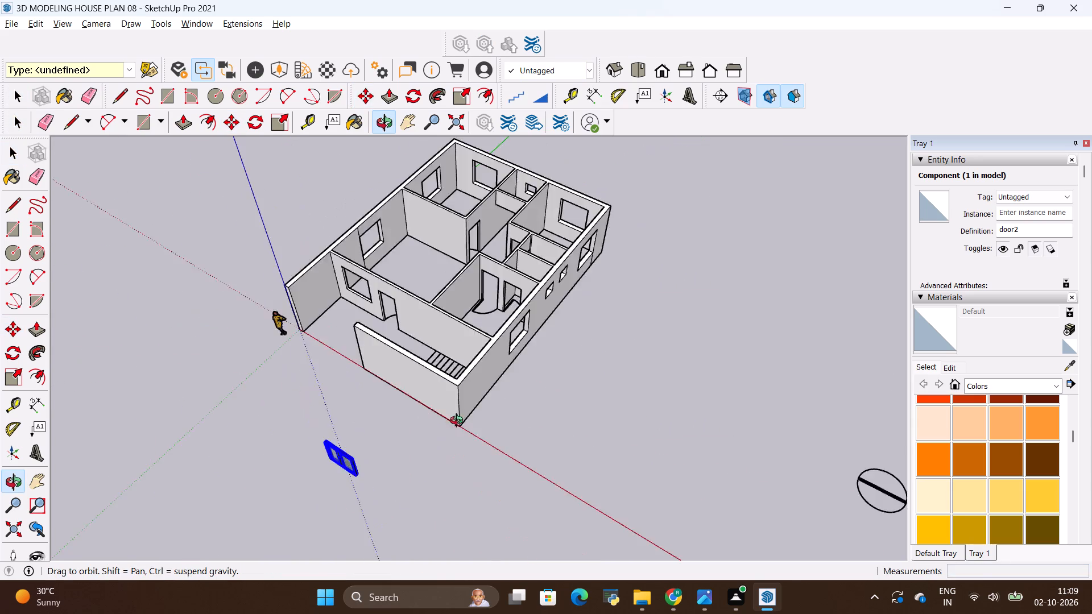
{"action": "middle_click_drag", "start_coordinate": [459, 422], "coordinate": [559, 360]}
{"action": "scroll", "coordinate": [315, 275], "scroll_direction": "up", "scroll_amount": 17}
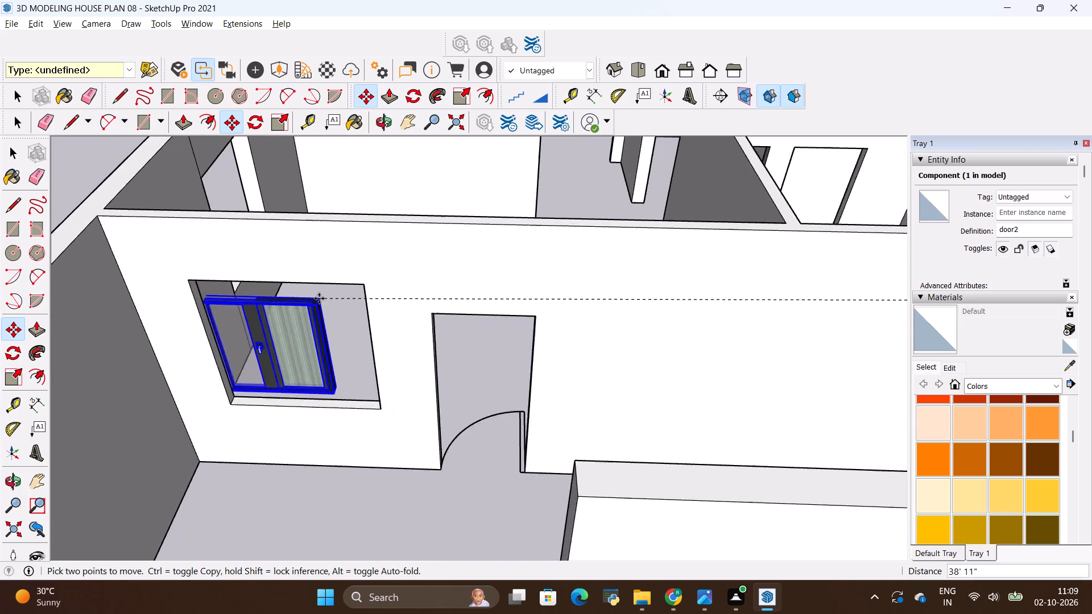
{"action": "scroll", "coordinate": [322, 311], "scroll_direction": "up", "scroll_amount": 4}
{"action": "scroll", "coordinate": [435, 322], "scroll_direction": "down", "scroll_amount": 4}
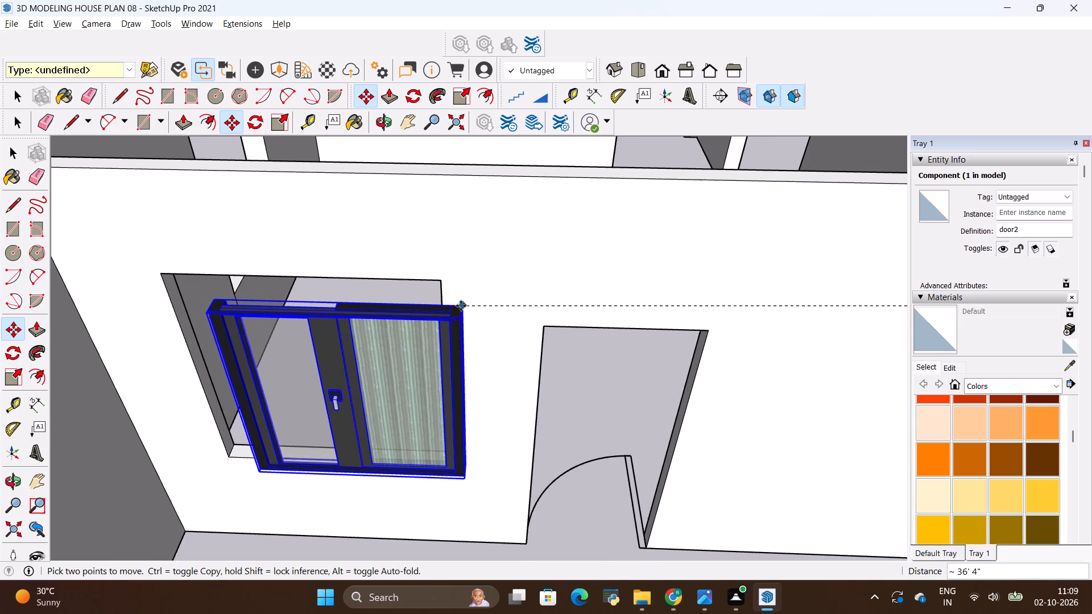
{"action": "left_click", "coordinate": [440, 299]}
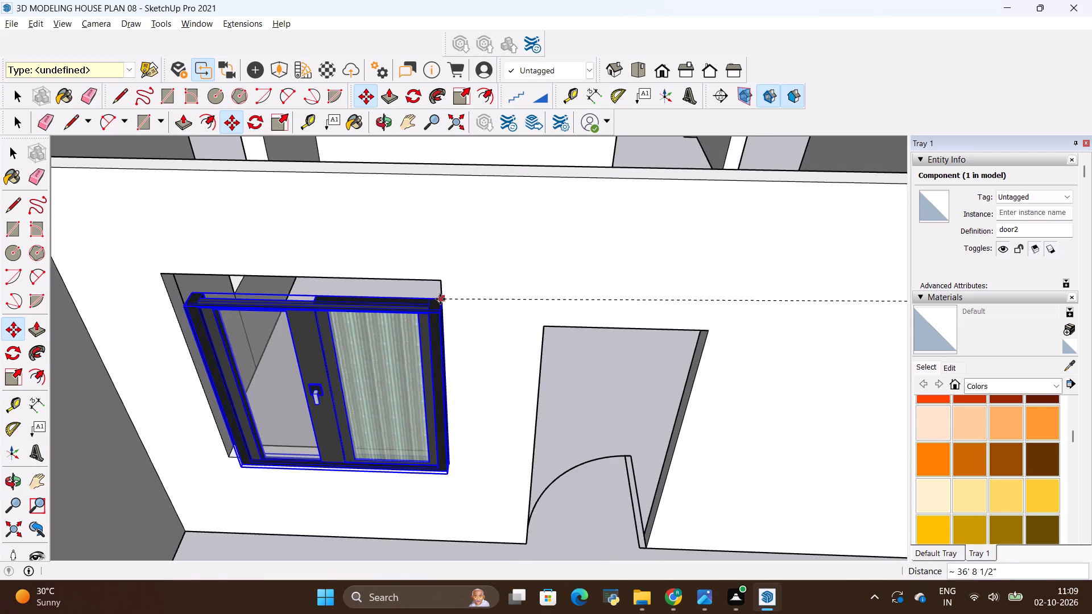
Move door2 by its lower corner onto the matching lower corner of that window opening.
{"action": "scroll", "coordinate": [217, 400], "scroll_direction": "up", "scroll_amount": 11}
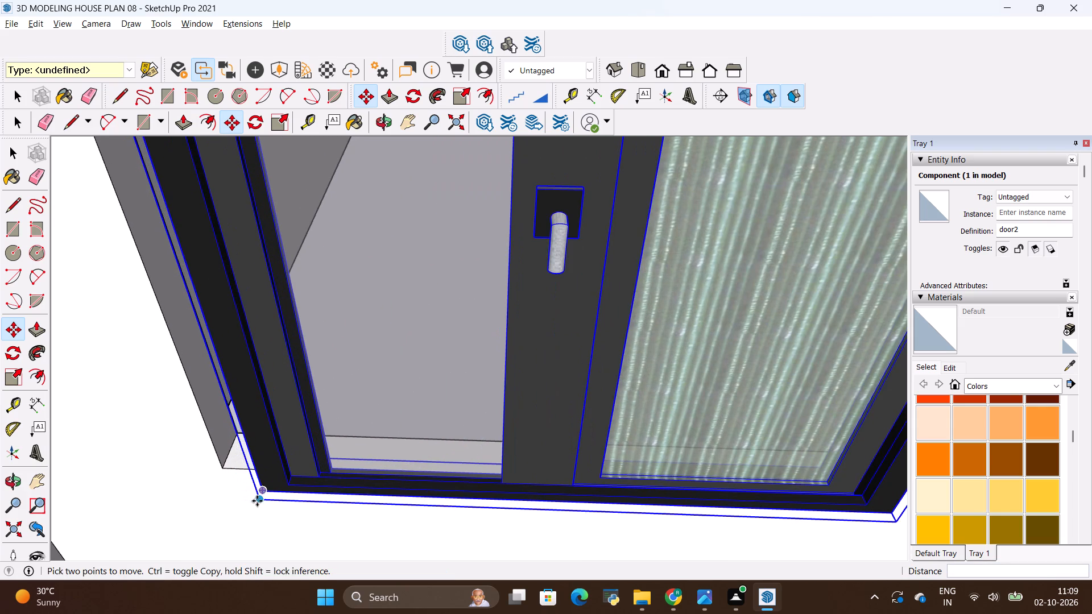
{"action": "scroll", "coordinate": [257, 501], "scroll_direction": "up", "scroll_amount": 9}
{"action": "left_click", "coordinate": [284, 463]}
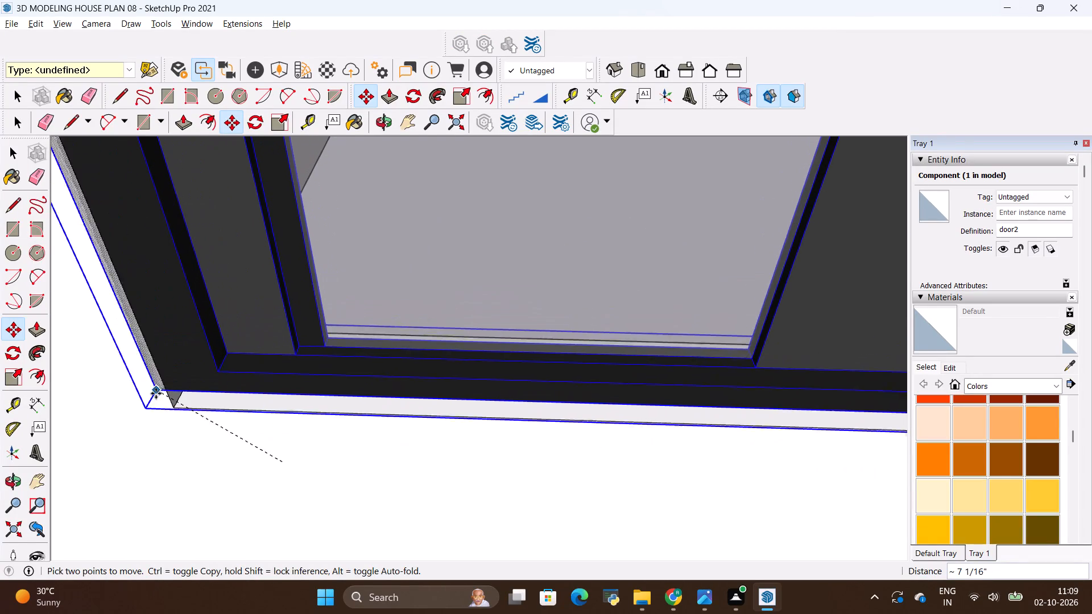
{"action": "left_click", "coordinate": [178, 407]}
Scale door2 up from its upper corner to fill the opening, about 1.11 along red and 1.13 along blue.
{"action": "scroll", "coordinate": [118, 488], "scroll_direction": "down", "scroll_amount": 4}
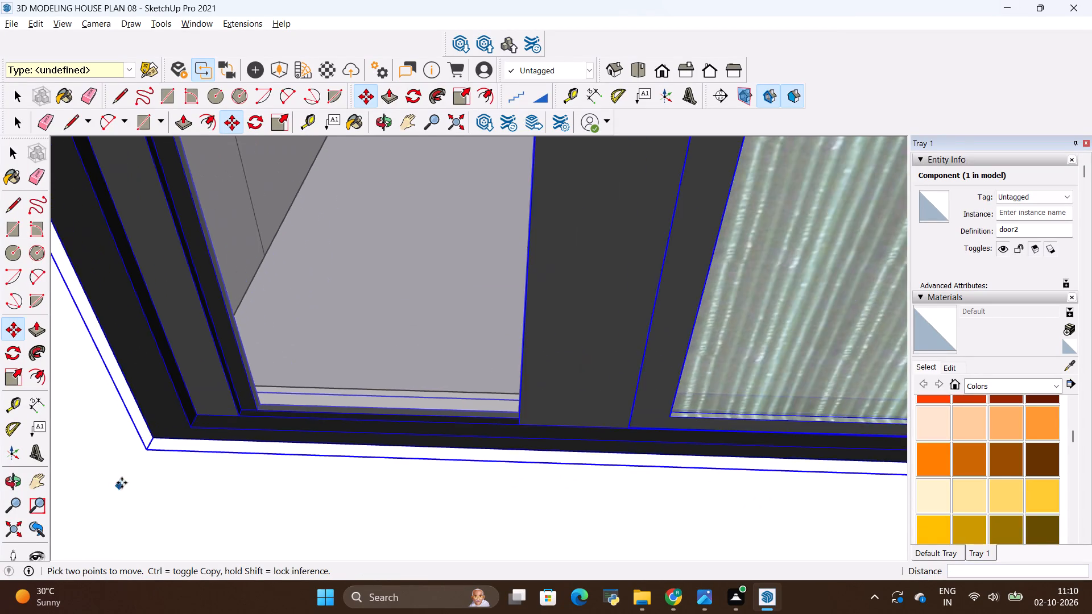
{"action": "scroll", "coordinate": [122, 483], "scroll_direction": "down", "scroll_amount": 19}
{"action": "scroll", "coordinate": [295, 293], "scroll_direction": "up", "scroll_amount": 7}
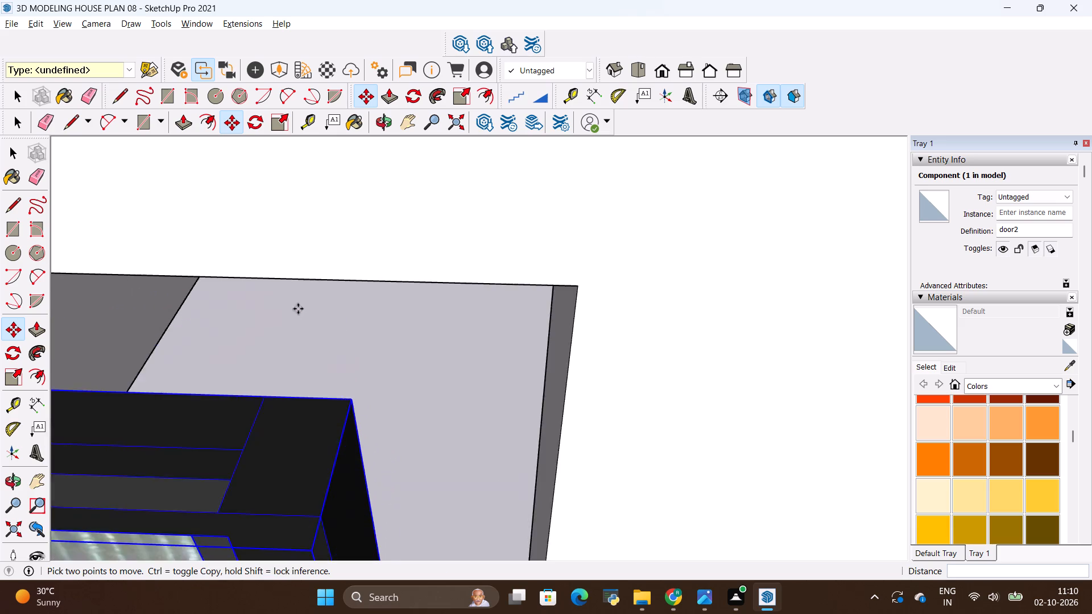
{"action": "scroll", "coordinate": [298, 309], "scroll_direction": "up", "scroll_amount": 3}
{"action": "scroll", "coordinate": [299, 317], "scroll_direction": "down", "scroll_amount": 4}
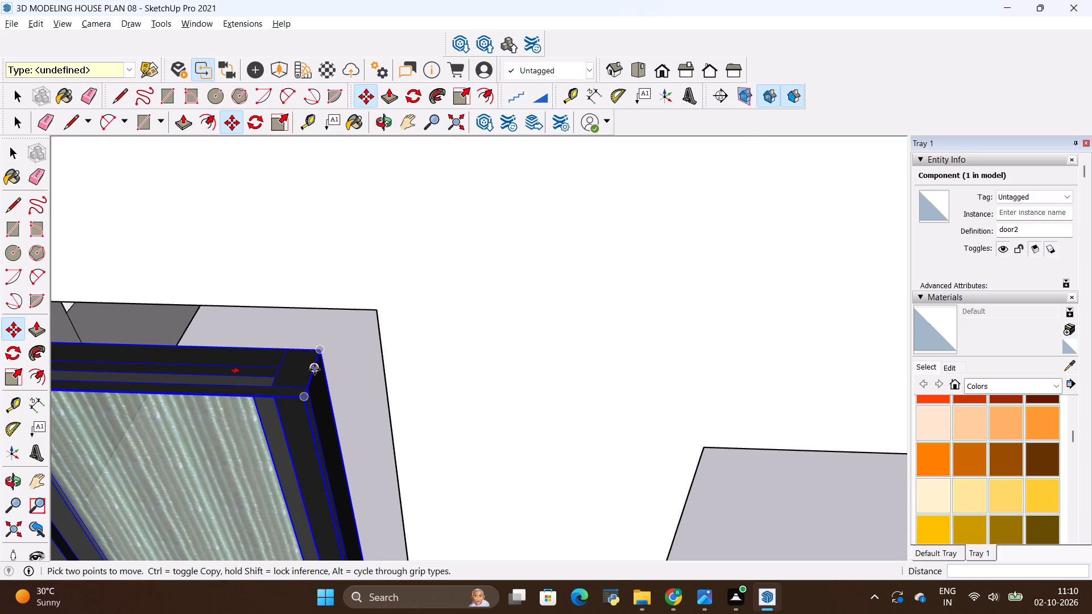
{"action": "key", "text": "s"}
{"action": "left_click", "coordinate": [315, 371]}
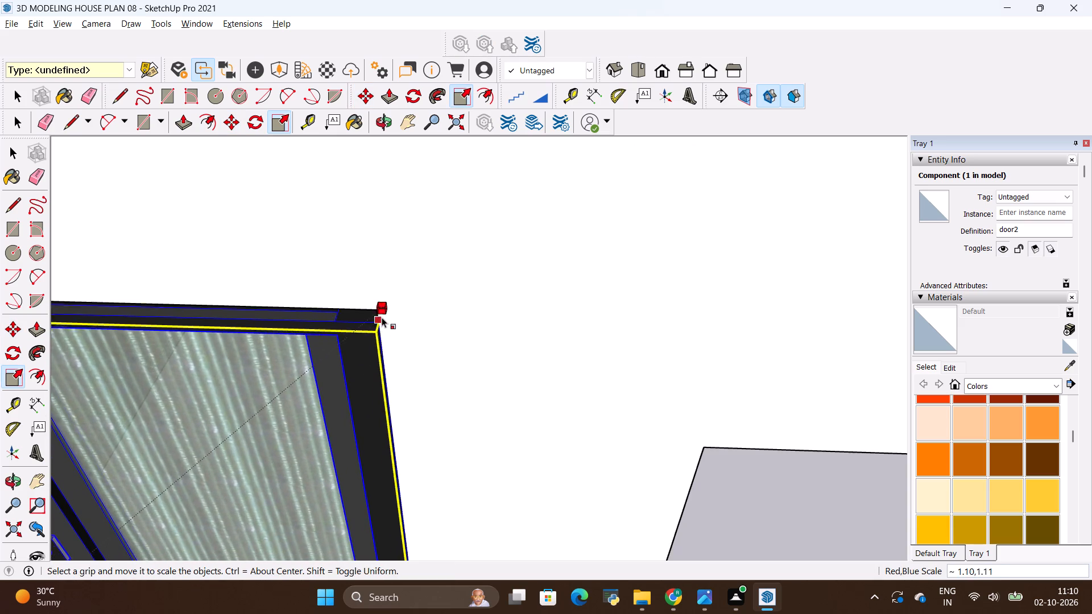
{"action": "middle_click_drag", "start_coordinate": [376, 308], "coordinate": [444, 237]}
{"action": "left_click", "coordinate": [392, 291]}
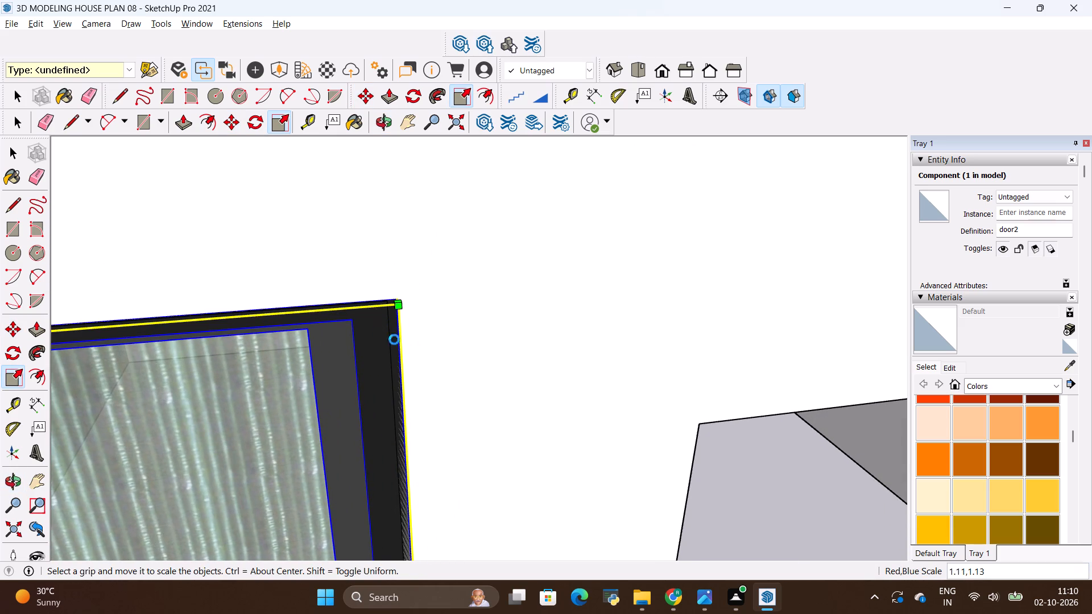
Examine how the scaled door2 component fits the window opening from several angles.
{"action": "scroll", "coordinate": [403, 328], "scroll_direction": "down", "scroll_amount": 12}
{"action": "scroll", "coordinate": [416, 279], "scroll_direction": "down", "scroll_amount": 7}
{"action": "scroll", "coordinate": [253, 403], "scroll_direction": "up", "scroll_amount": 3}
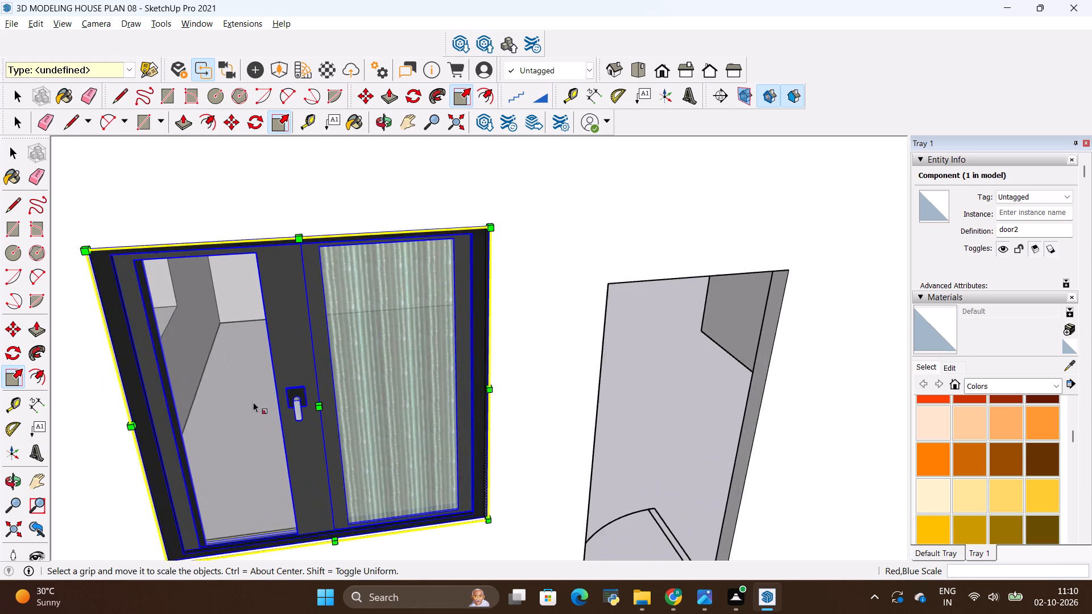
{"action": "scroll", "coordinate": [253, 402], "scroll_direction": "up", "scroll_amount": 4}
{"action": "scroll", "coordinate": [259, 359], "scroll_direction": "down", "scroll_amount": 9}
{"action": "middle_click_drag", "start_coordinate": [286, 400], "coordinate": [386, 333]}
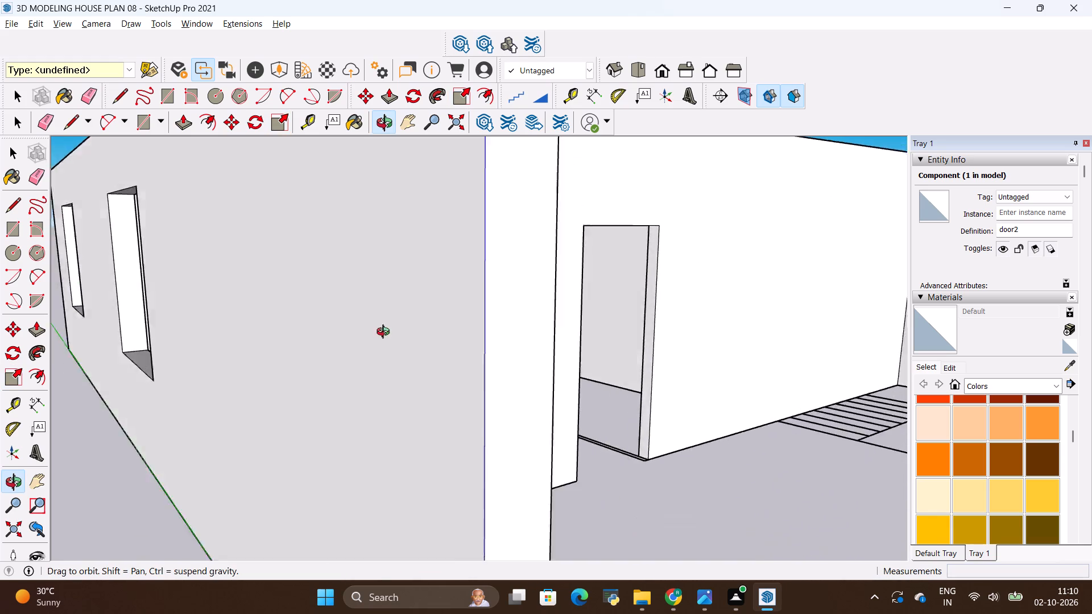
{"action": "middle_click_drag", "start_coordinate": [386, 333], "coordinate": [279, 346]}
{"action": "scroll", "coordinate": [234, 259], "scroll_direction": "up", "scroll_amount": 5}
{"action": "scroll", "coordinate": [271, 313], "scroll_direction": "up", "scroll_amount": 4}
{"action": "scroll", "coordinate": [311, 368], "scroll_direction": "down", "scroll_amount": 5}
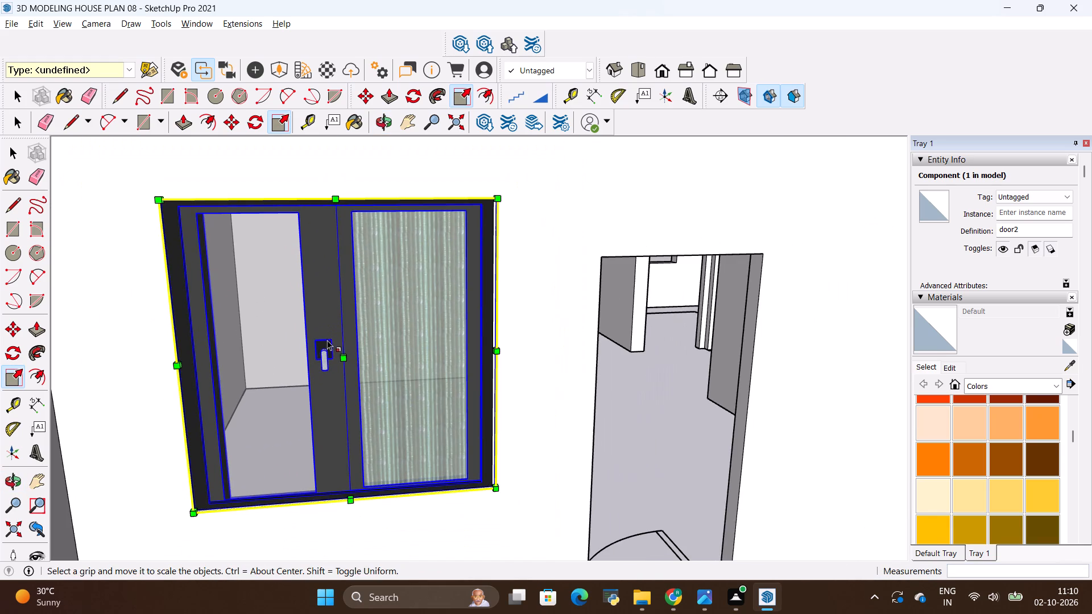
{"action": "scroll", "coordinate": [345, 367], "scroll_direction": "down", "scroll_amount": 3}
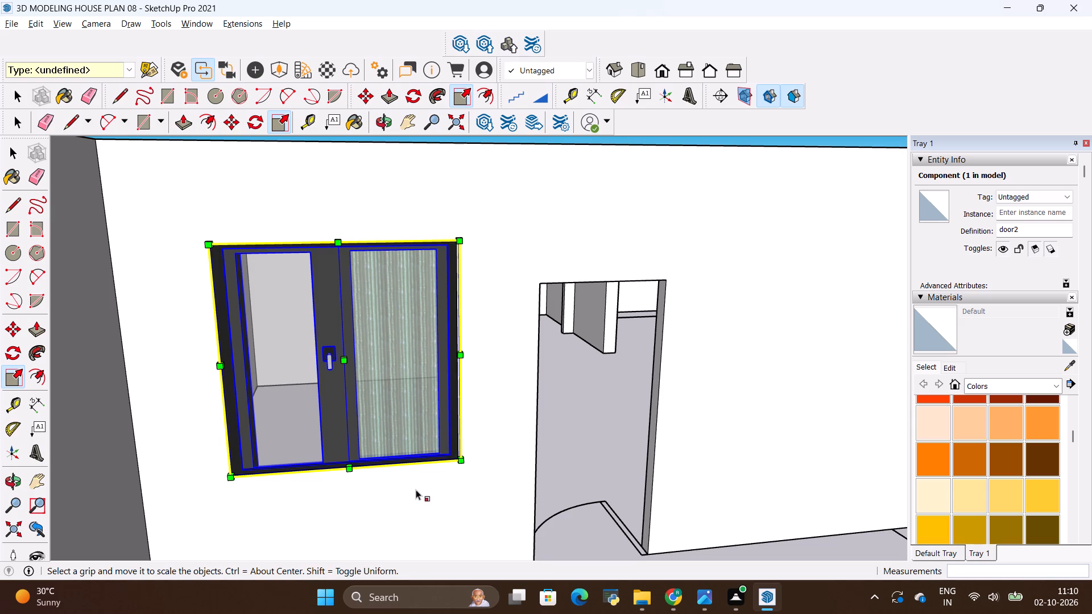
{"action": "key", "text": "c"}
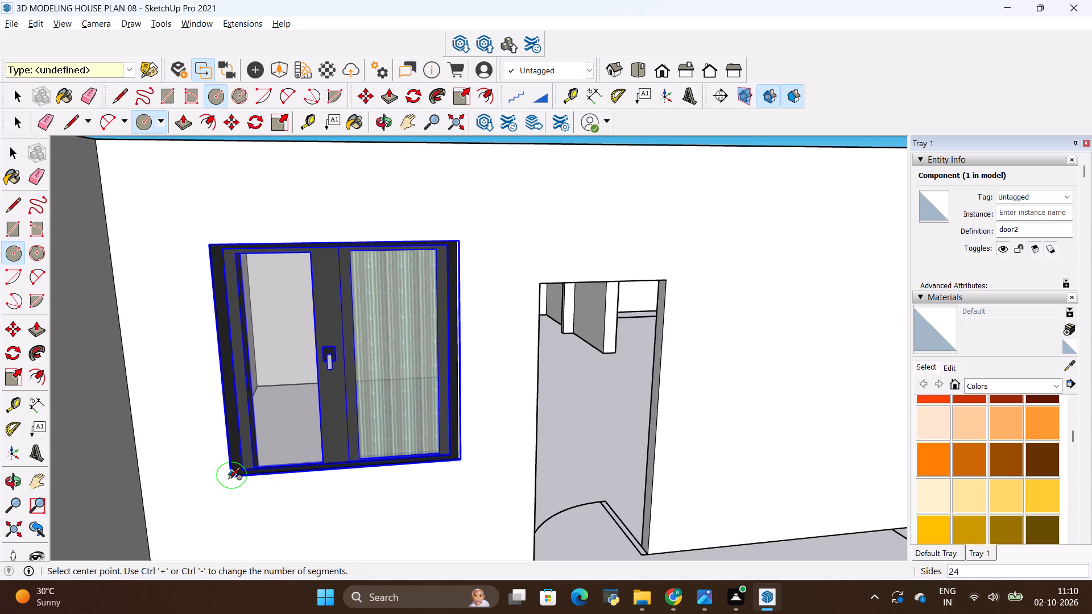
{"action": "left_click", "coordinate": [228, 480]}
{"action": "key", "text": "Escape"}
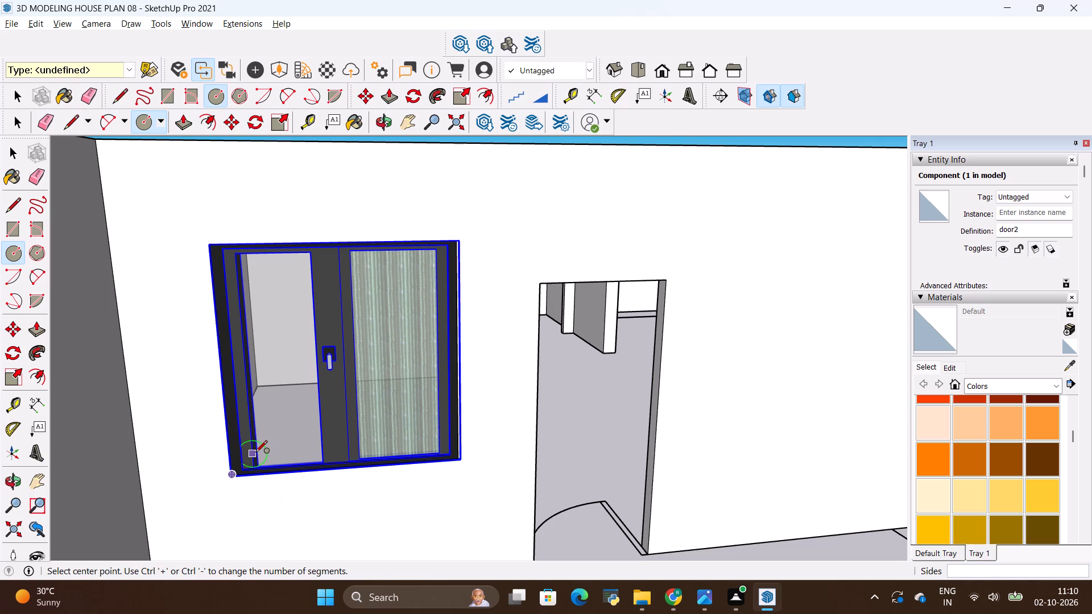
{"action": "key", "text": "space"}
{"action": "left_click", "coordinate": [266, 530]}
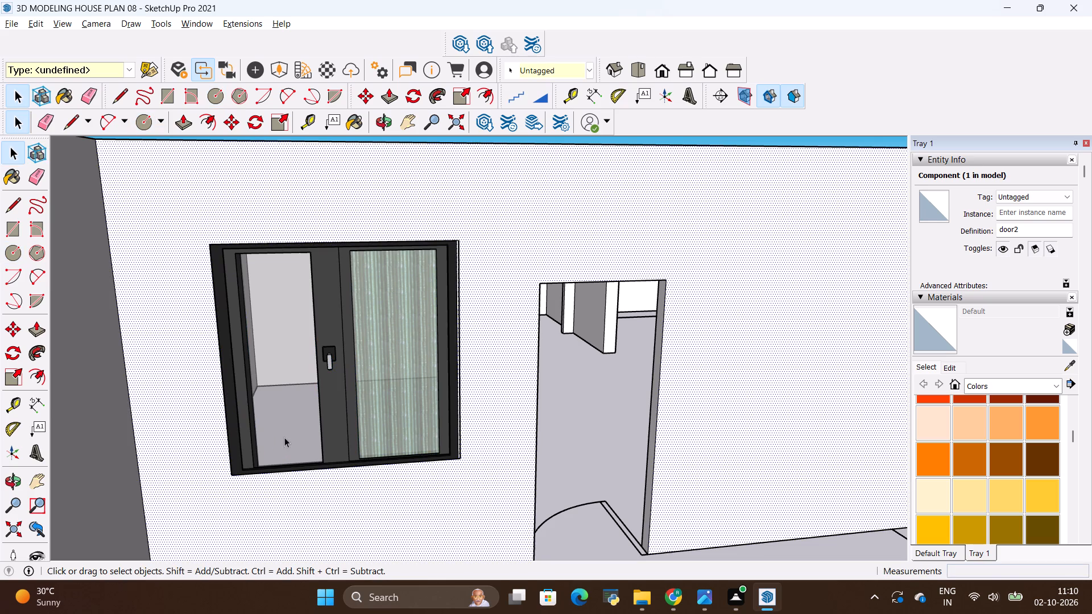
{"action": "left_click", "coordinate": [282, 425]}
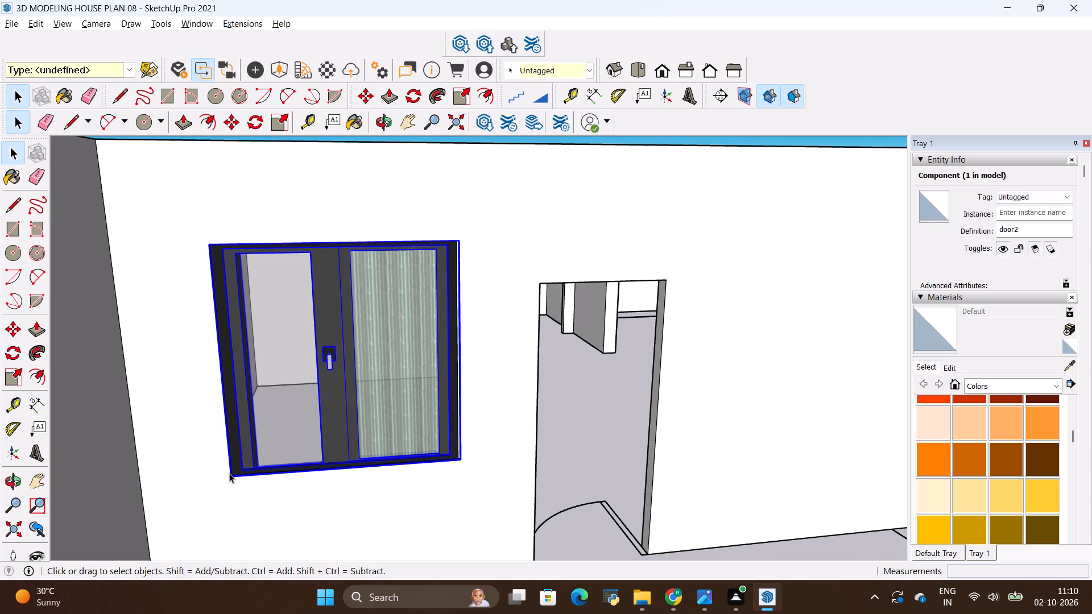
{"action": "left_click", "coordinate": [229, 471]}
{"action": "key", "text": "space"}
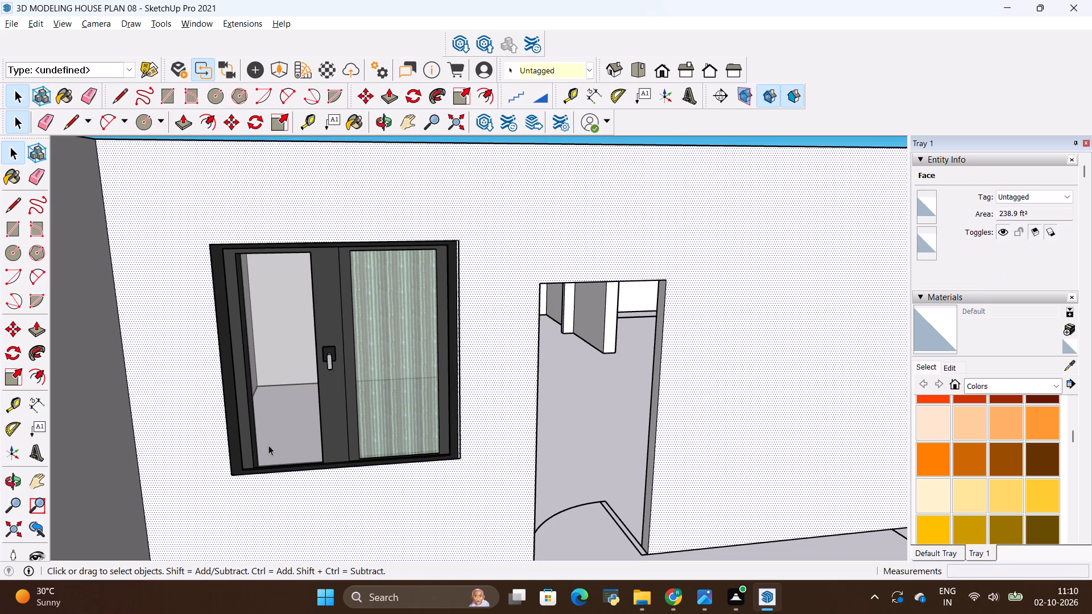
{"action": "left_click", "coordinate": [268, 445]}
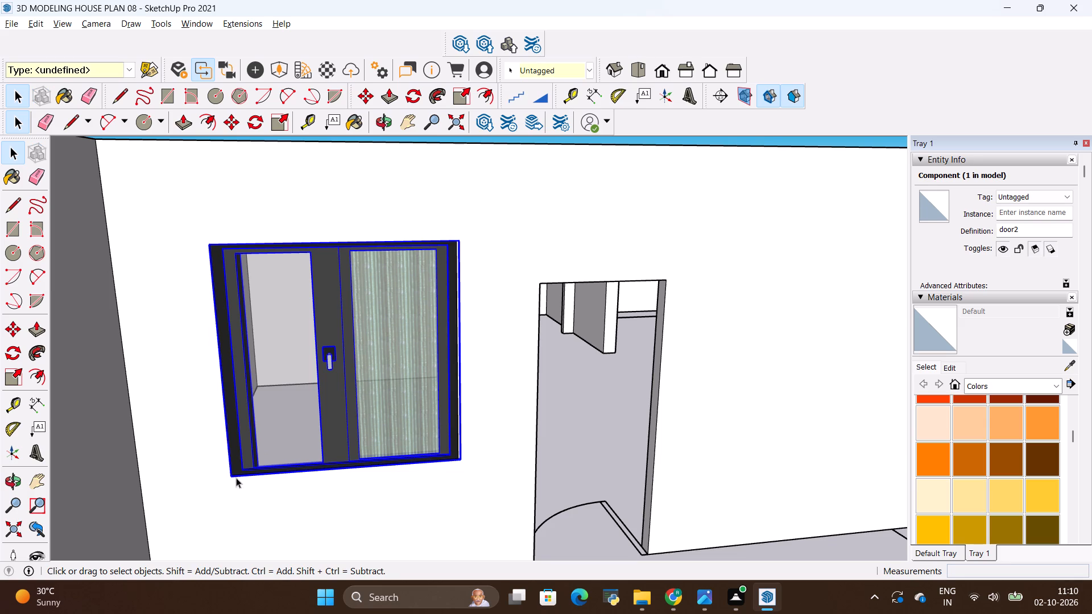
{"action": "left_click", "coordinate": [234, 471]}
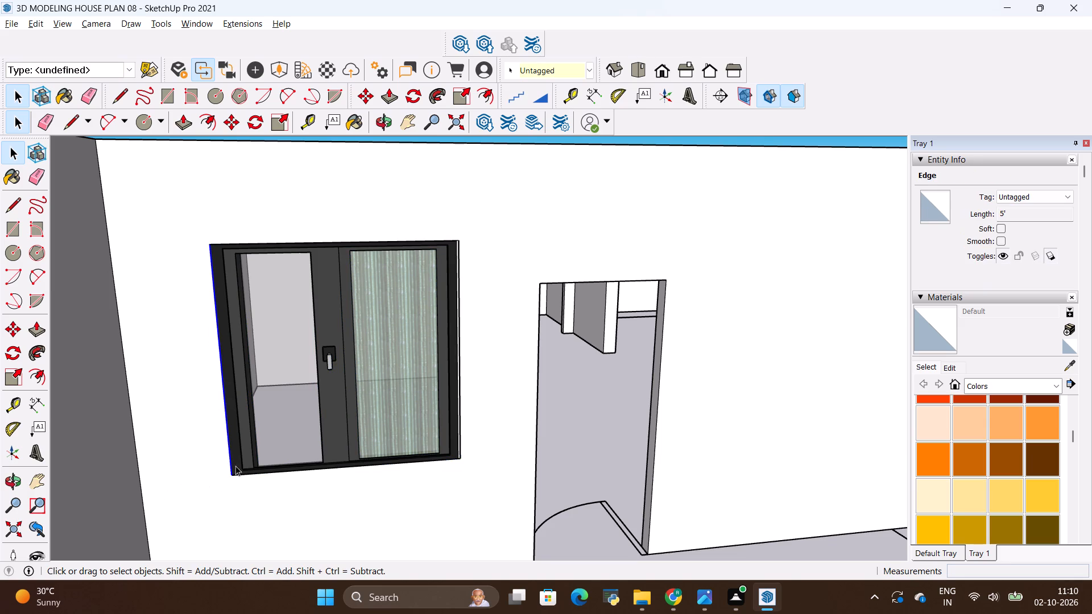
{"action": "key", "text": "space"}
Copy door2 from the front room wall into the rear corner room's back-wall window opening, placing its lower corner at the sill-depth midpoint.
{"action": "left_click", "coordinate": [260, 448]}
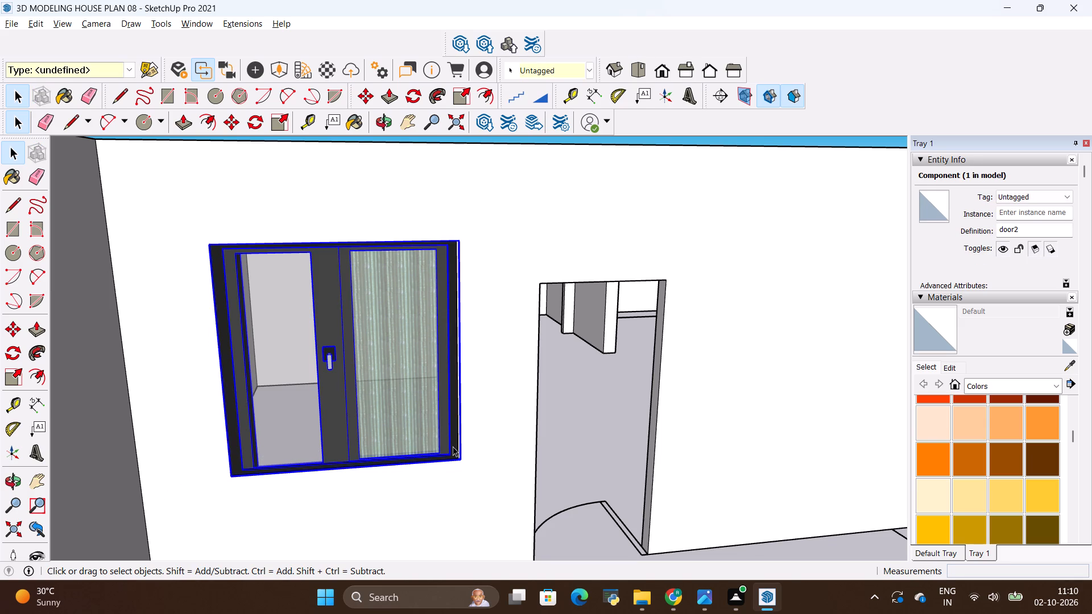
{"action": "key", "text": "m"}
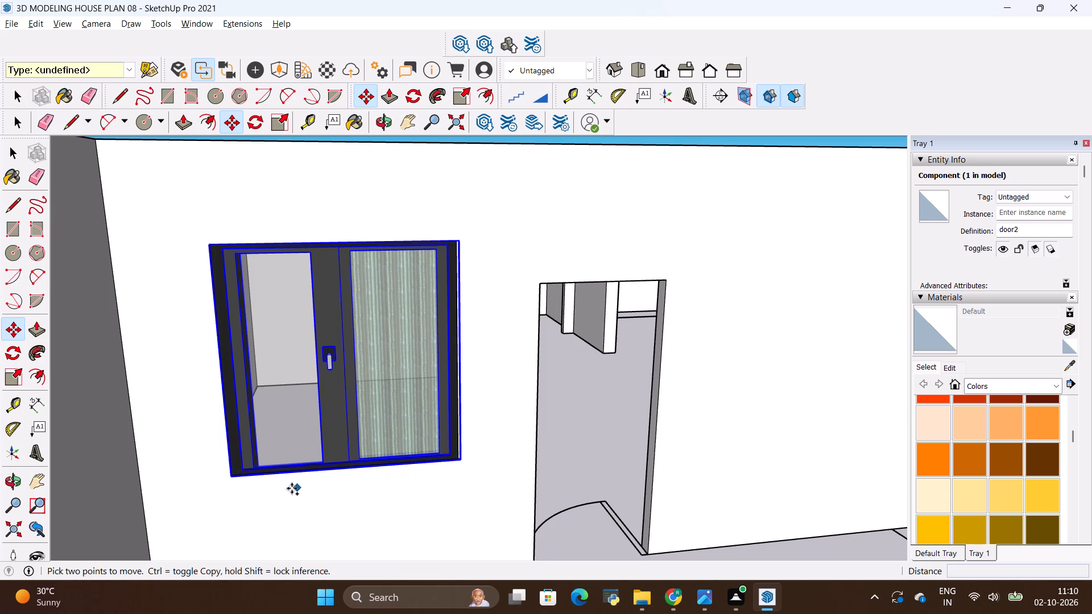
{"action": "left_click_drag", "start_coordinate": [234, 475], "coordinate": [228, 476]}
{"action": "scroll", "coordinate": [239, 478], "scroll_direction": "down", "scroll_amount": 11}
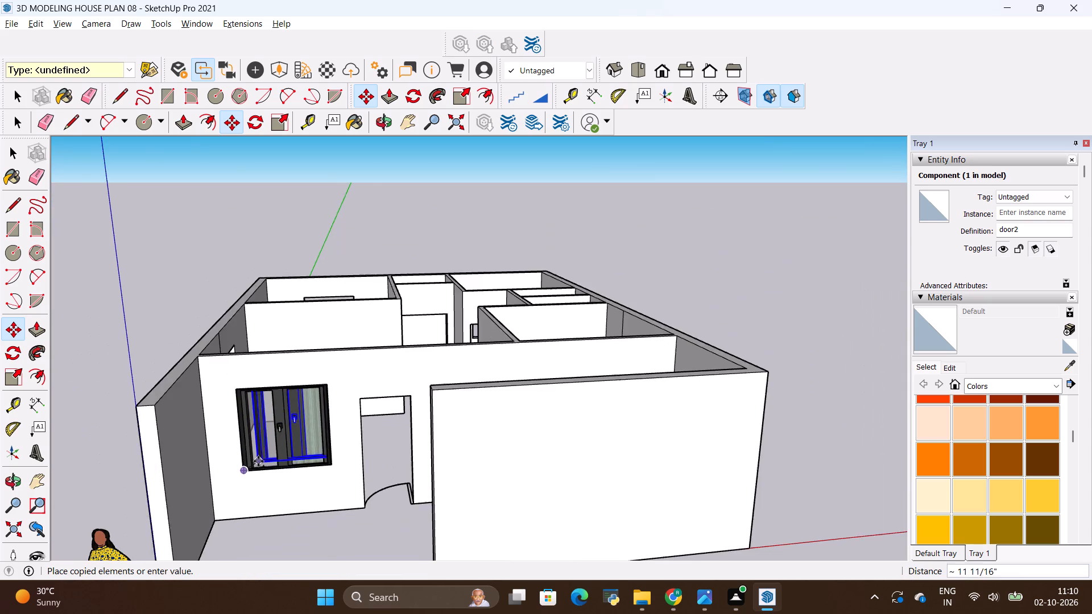
{"action": "scroll", "coordinate": [264, 455], "scroll_direction": "down", "scroll_amount": 5}
{"action": "scroll", "coordinate": [341, 437], "scroll_direction": "up", "scroll_amount": 2}
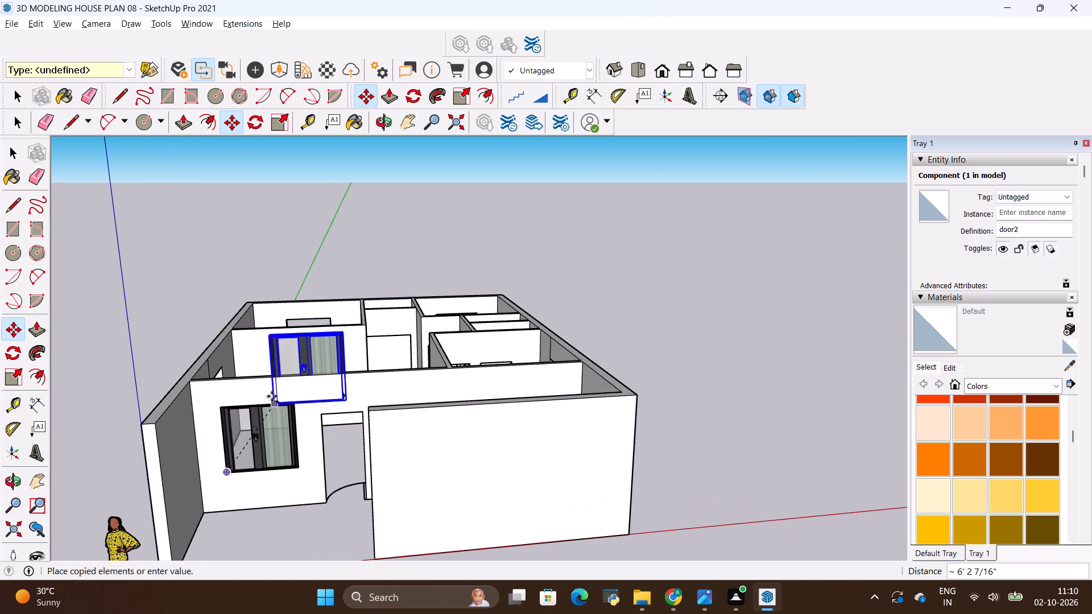
{"action": "scroll", "coordinate": [485, 464], "scroll_direction": "down", "scroll_amount": 5}
{"action": "scroll", "coordinate": [341, 344], "scroll_direction": "up", "scroll_amount": 7}
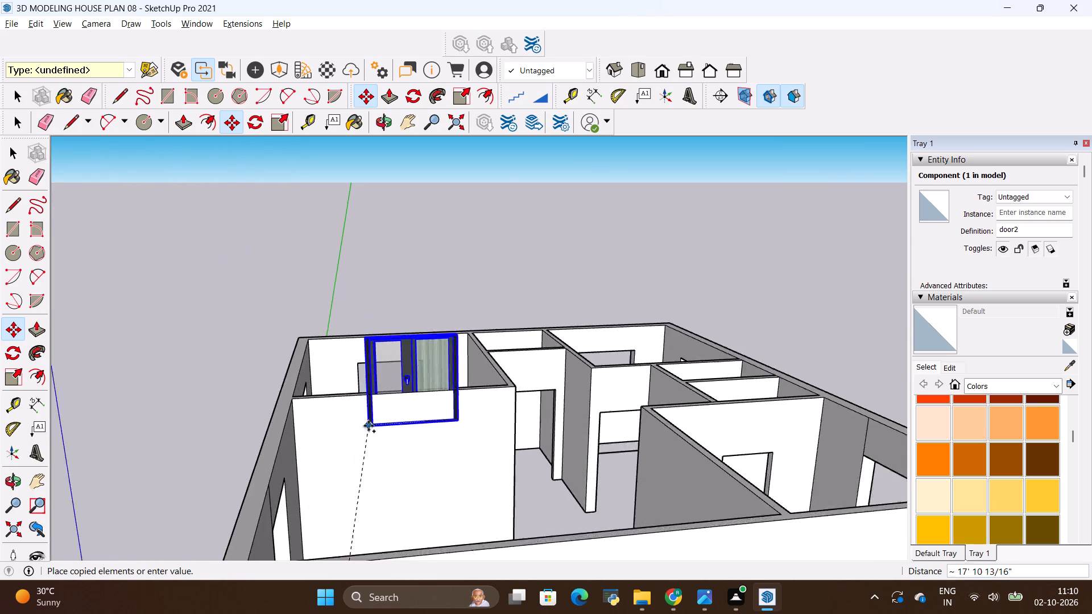
{"action": "scroll", "coordinate": [369, 426], "scroll_direction": "up", "scroll_amount": 5}
{"action": "middle_click_drag", "start_coordinate": [399, 409], "coordinate": [370, 522]}
{"action": "scroll", "coordinate": [370, 522], "scroll_direction": "up", "scroll_amount": 1}
{"action": "scroll", "coordinate": [368, 374], "scroll_direction": "up", "scroll_amount": 10}
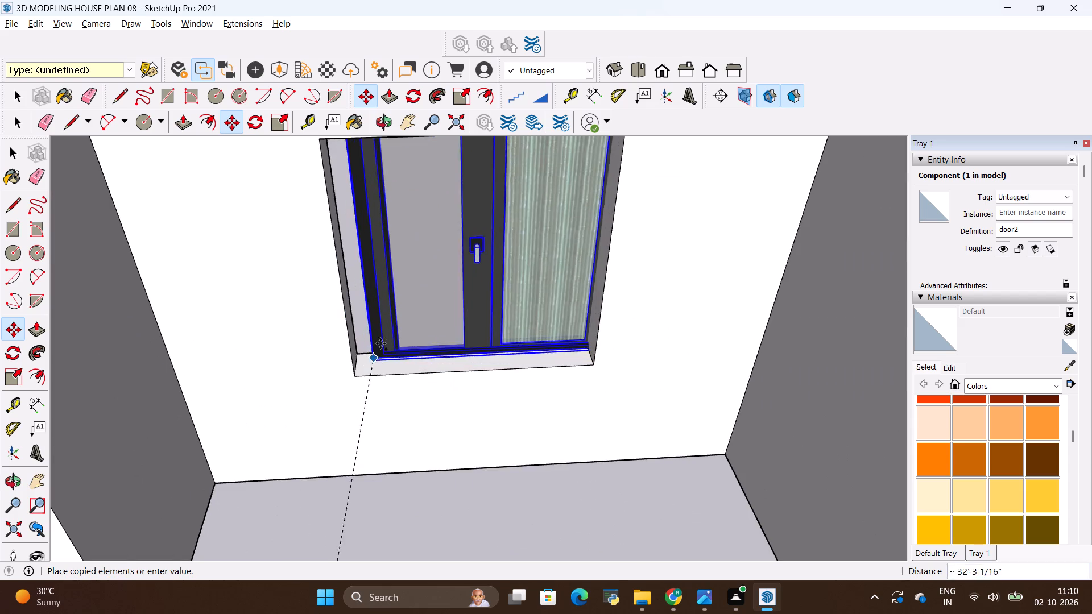
{"action": "scroll", "coordinate": [357, 349], "scroll_direction": "up", "scroll_amount": 11}
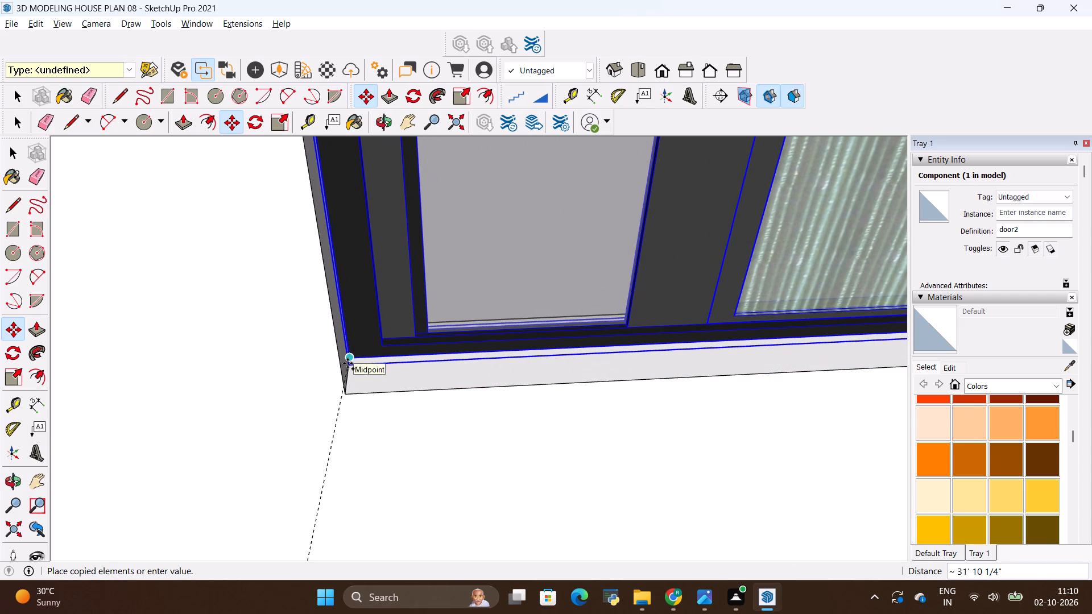
{"action": "left_click", "coordinate": [348, 363]}
Copy door2 about 17' 5" across to the lower corner of the back-wall window opening in the other rear corner room.
{"action": "left_click", "coordinate": [349, 359]}
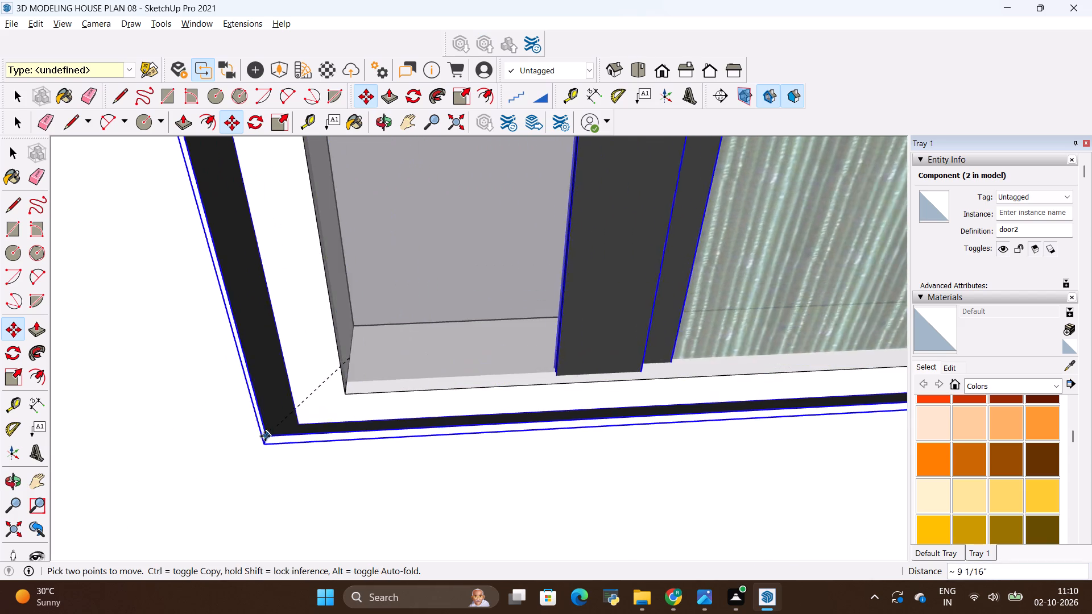
{"action": "scroll", "coordinate": [254, 436], "scroll_direction": "down", "scroll_amount": 5}
{"action": "scroll", "coordinate": [89, 431], "scroll_direction": "down", "scroll_amount": 5}
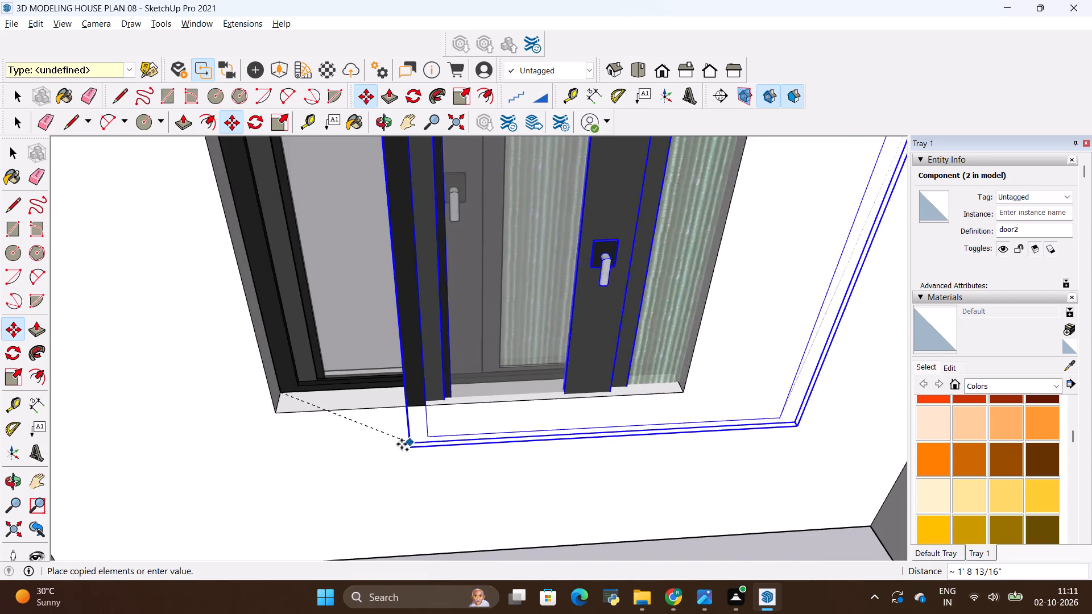
{"action": "scroll", "coordinate": [396, 444], "scroll_direction": "down", "scroll_amount": 5}
{"action": "scroll", "coordinate": [278, 463], "scroll_direction": "down", "scroll_amount": 10}
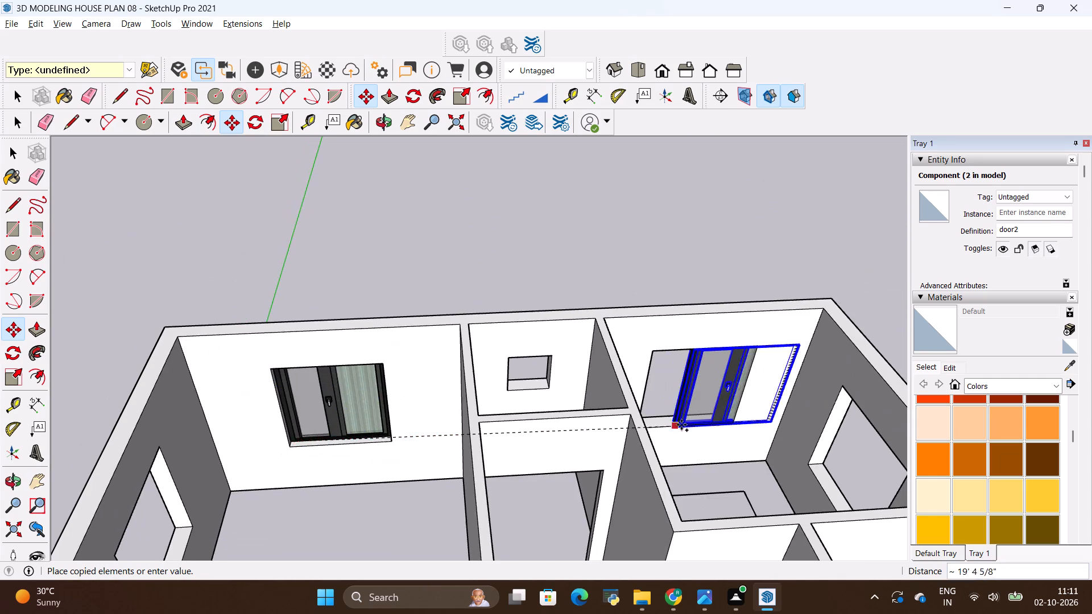
{"action": "scroll", "coordinate": [665, 421], "scroll_direction": "up", "scroll_amount": 15}
{"action": "middle_click_drag", "start_coordinate": [621, 437], "coordinate": [458, 438]}
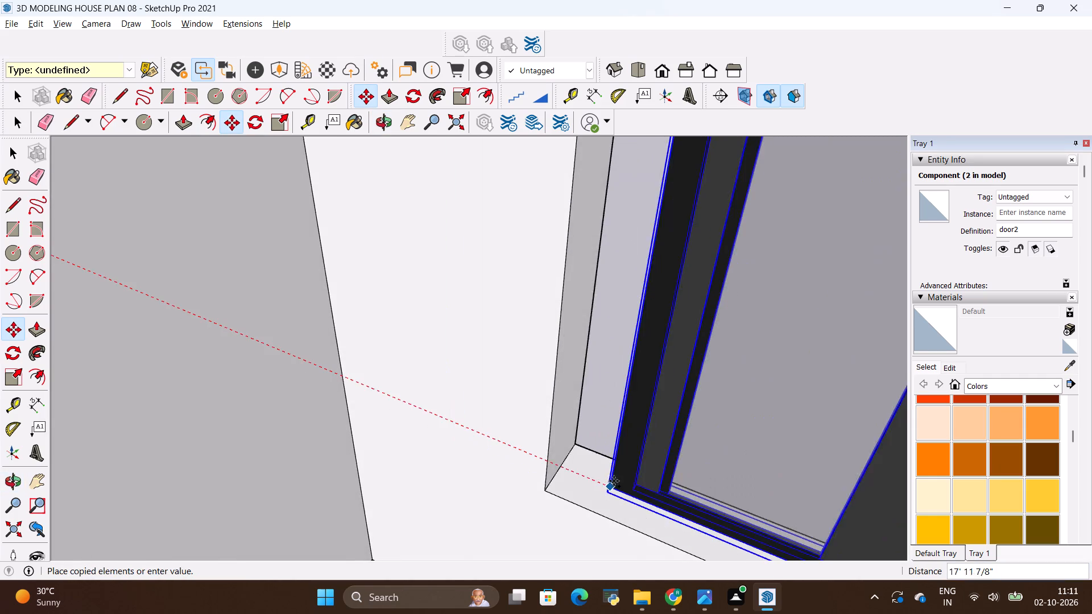
{"action": "scroll", "coordinate": [555, 470], "scroll_direction": "up", "scroll_amount": 8}
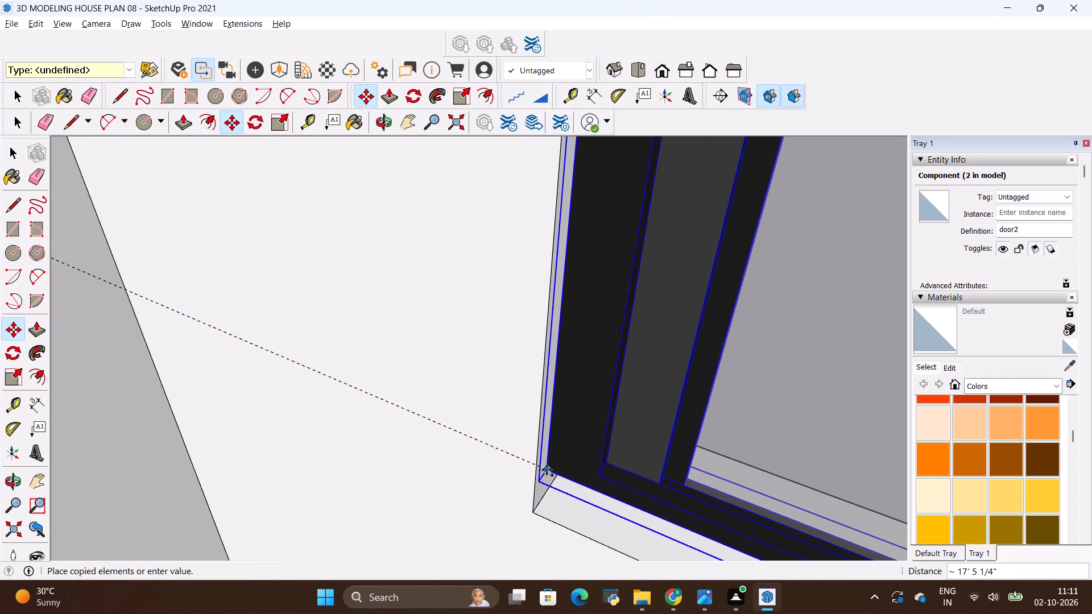
{"action": "scroll", "coordinate": [550, 484], "scroll_direction": "up", "scroll_amount": 8}
{"action": "middle_click_drag", "start_coordinate": [547, 516], "coordinate": [570, 416]}
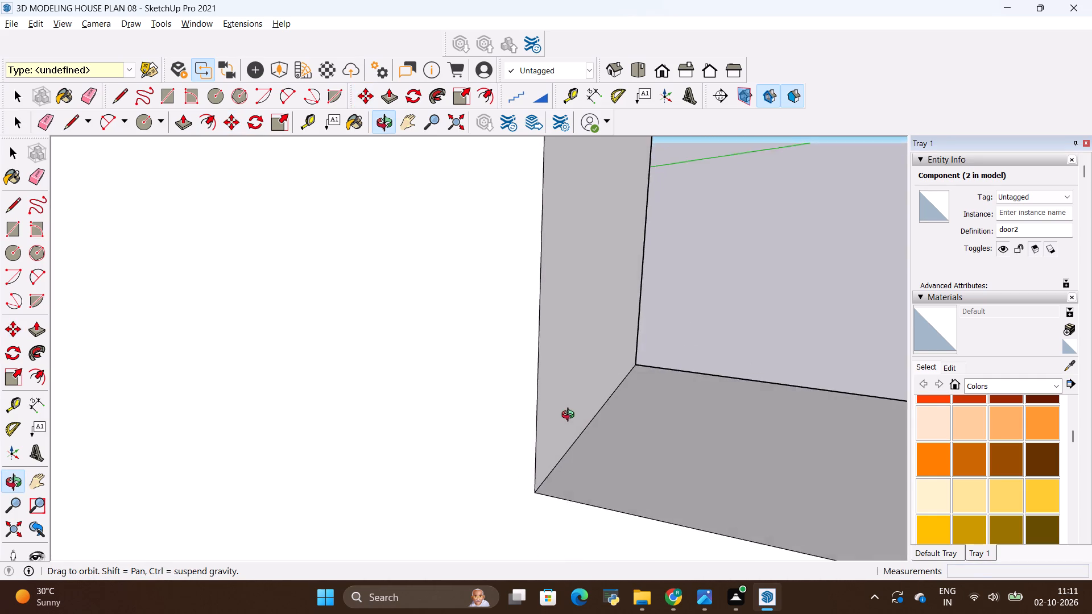
{"action": "middle_click_drag", "start_coordinate": [570, 416], "coordinate": [535, 450]}
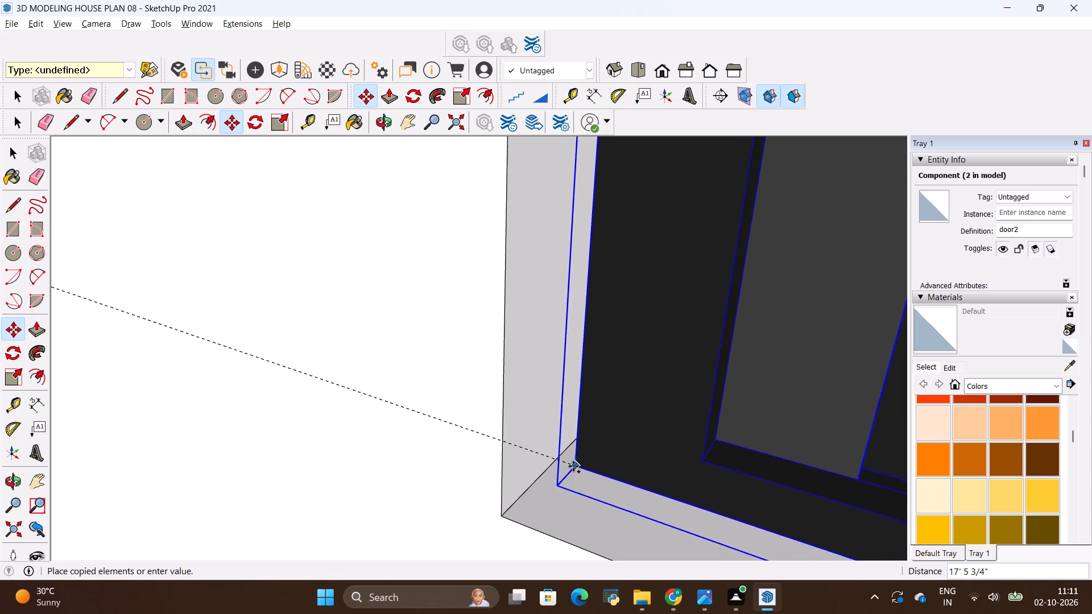
{"action": "left_click", "coordinate": [560, 457]}
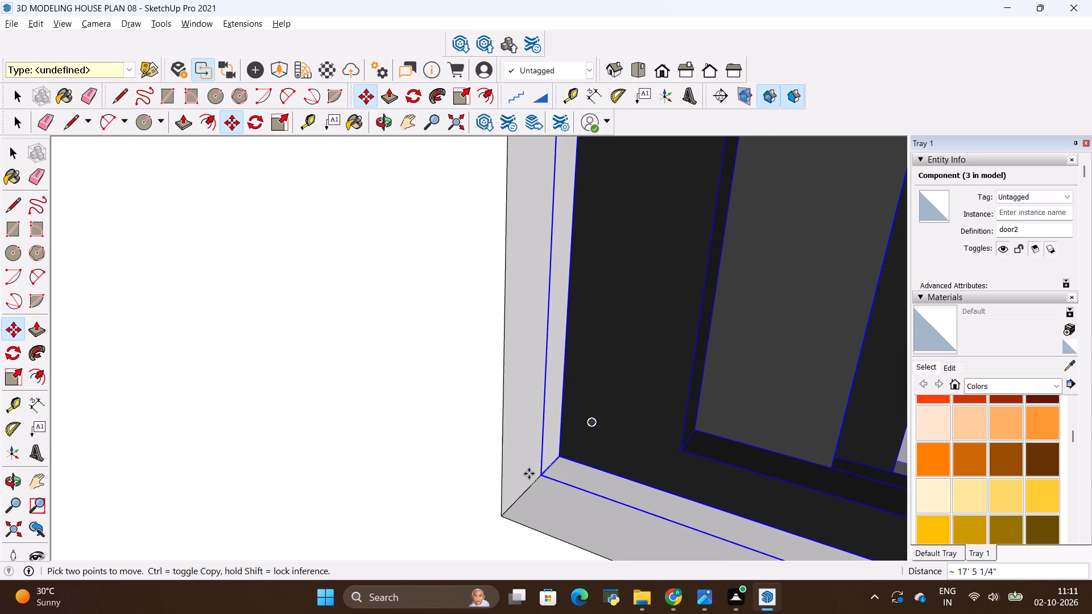
Copy door2 about 22' 6" along the red axis to the open ground beside the house.
{"action": "left_click_drag", "start_coordinate": [555, 457], "coordinate": [545, 462]}
{"action": "scroll", "coordinate": [386, 489], "scroll_direction": "down", "scroll_amount": 5}
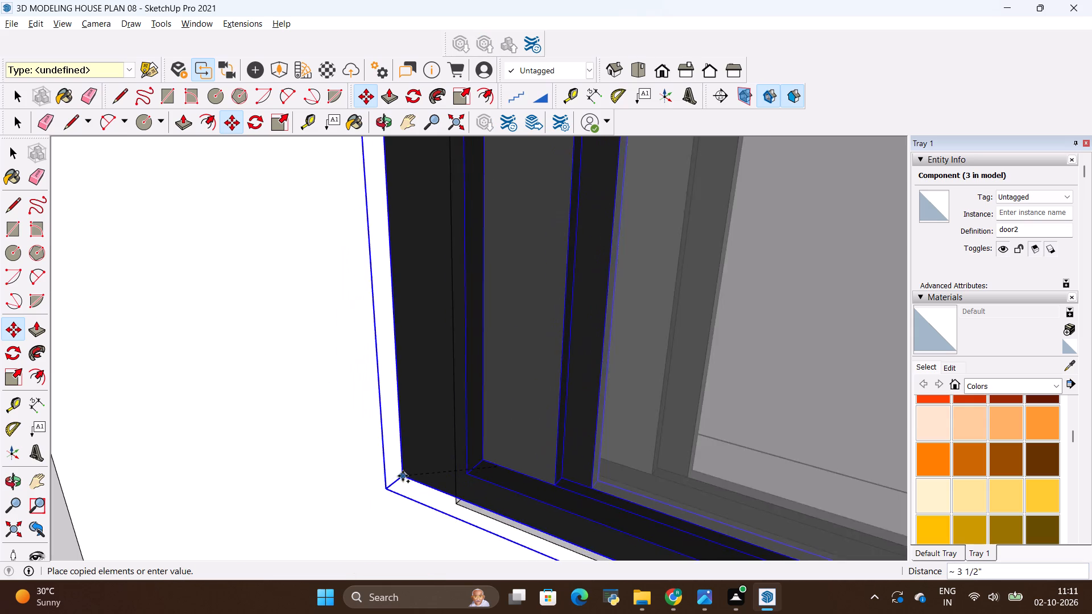
{"action": "scroll", "coordinate": [594, 423], "scroll_direction": "down", "scroll_amount": 20}
{"action": "scroll", "coordinate": [594, 423], "scroll_direction": "down", "scroll_amount": 16}
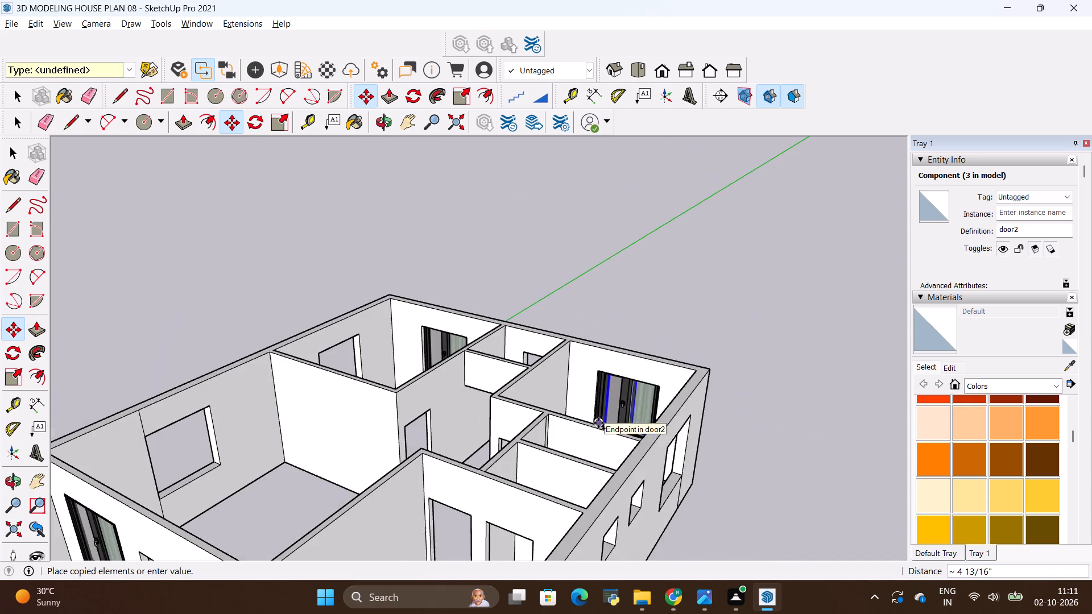
{"action": "scroll", "coordinate": [600, 420], "scroll_direction": "down", "scroll_amount": 10}
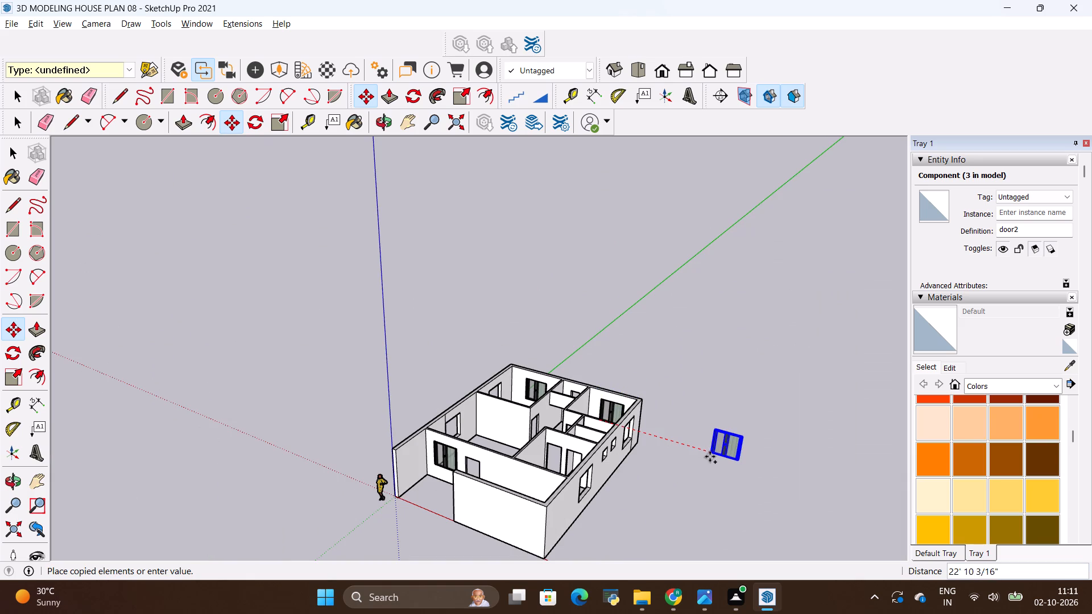
{"action": "left_click", "coordinate": [708, 457]}
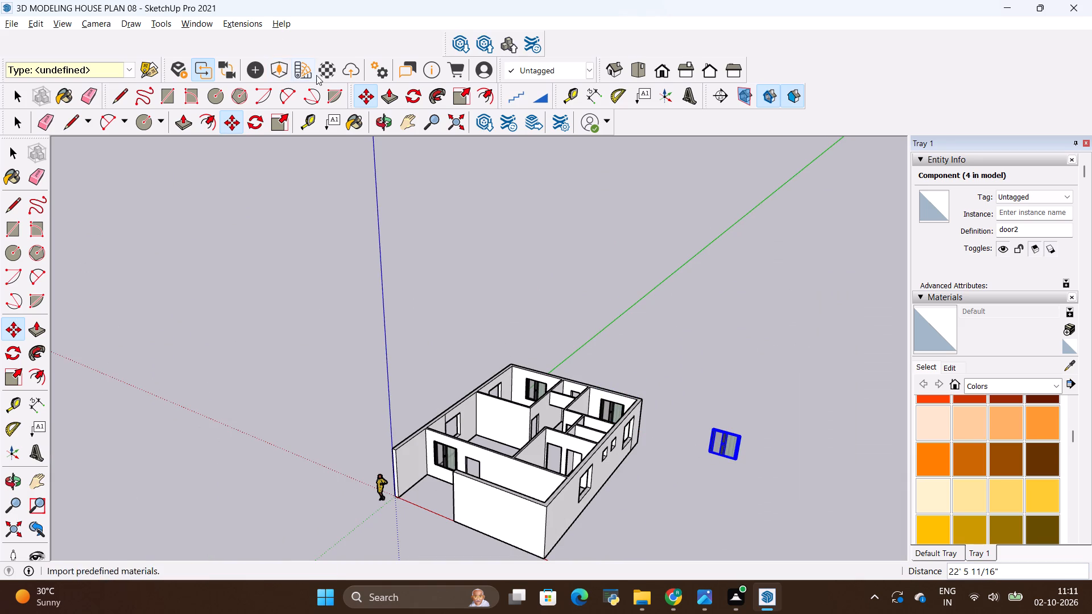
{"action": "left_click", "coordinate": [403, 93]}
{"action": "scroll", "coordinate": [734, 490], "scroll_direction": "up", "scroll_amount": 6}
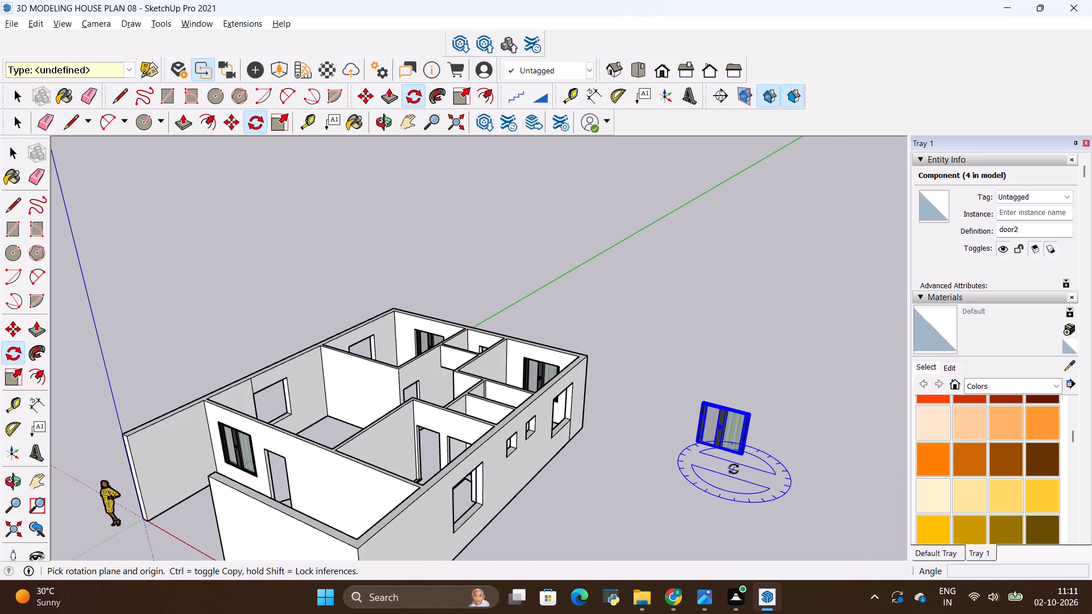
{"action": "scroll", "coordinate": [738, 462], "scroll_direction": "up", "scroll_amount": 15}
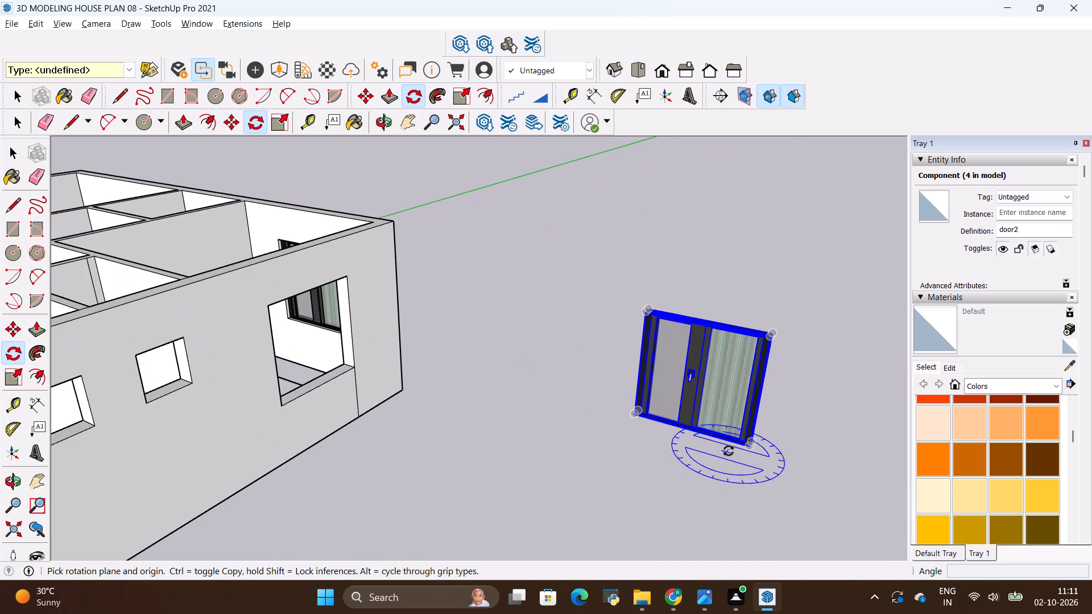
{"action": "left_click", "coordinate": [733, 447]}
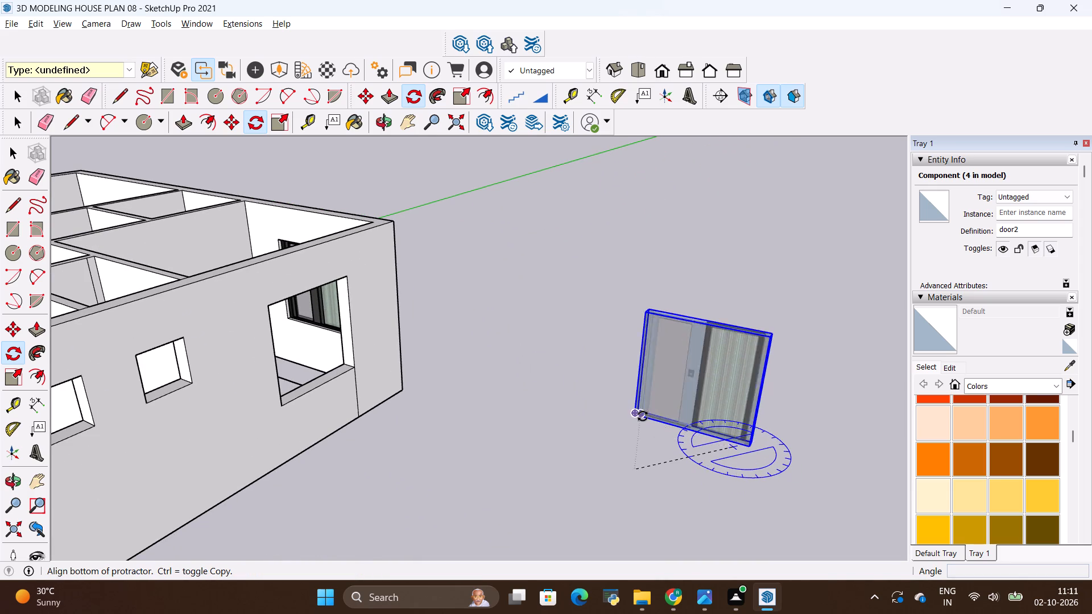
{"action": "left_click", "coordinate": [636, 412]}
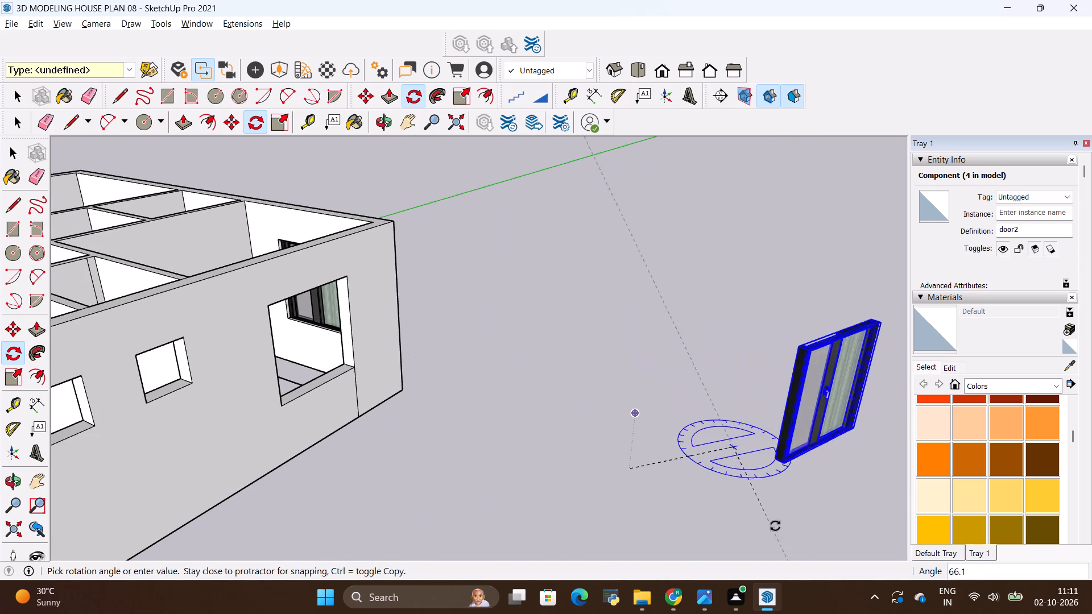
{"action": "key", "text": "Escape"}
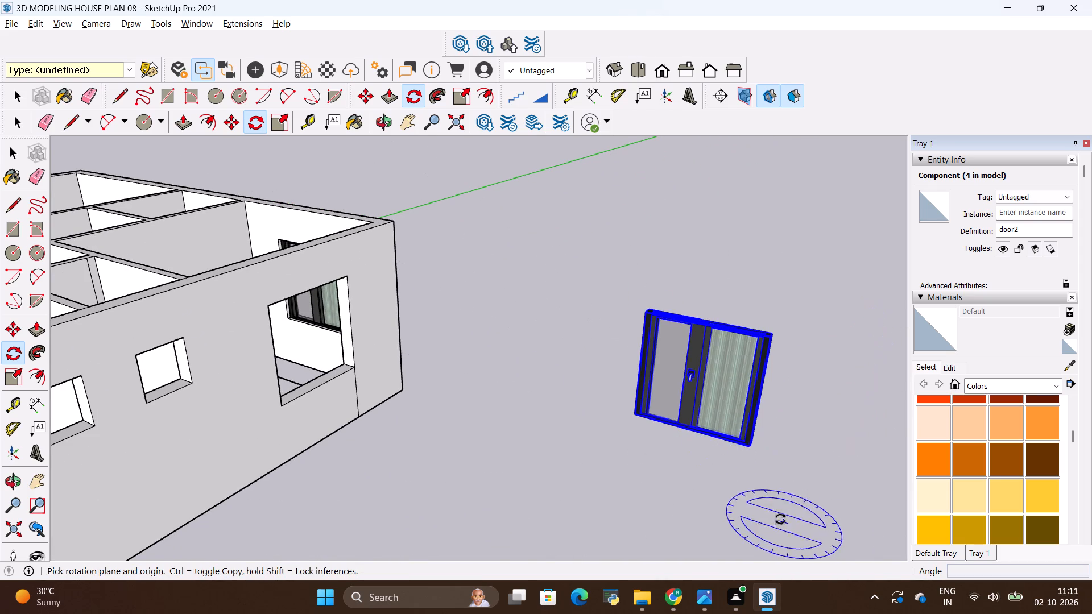
Rotate the door2 copy outside the house 90 degrees horizontally about its lower corner so it parallels the side wall.
{"action": "scroll", "coordinate": [732, 458], "scroll_direction": "up", "scroll_amount": 6}
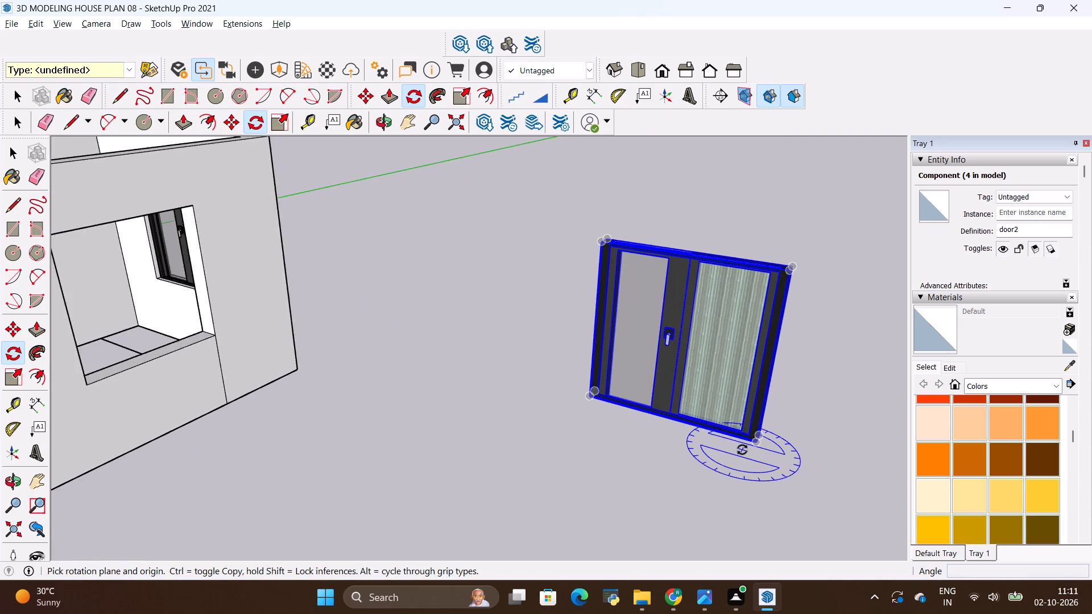
{"action": "left_click", "coordinate": [752, 446]}
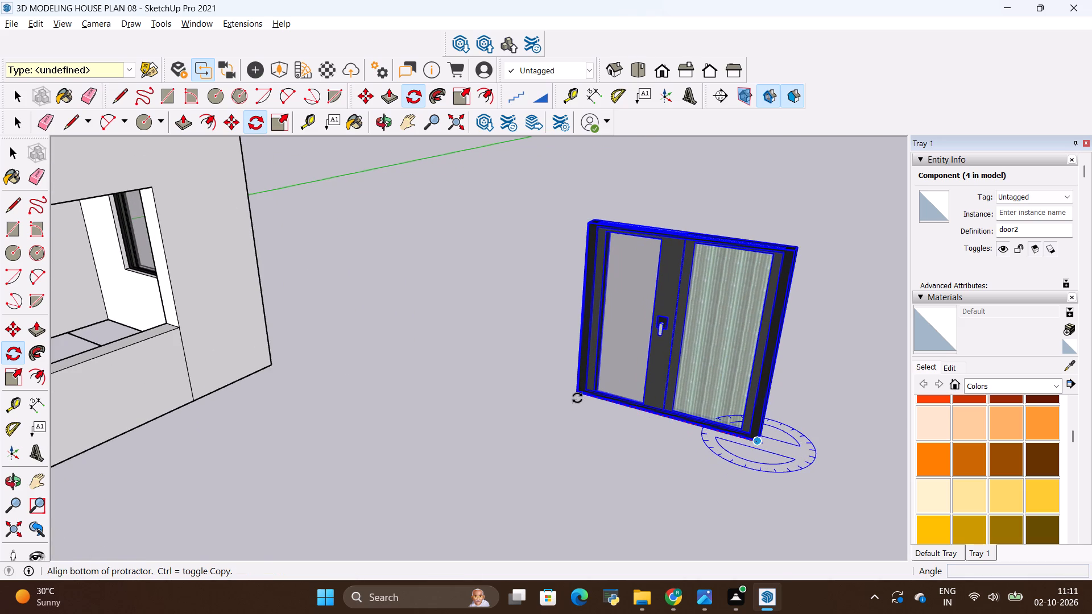
{"action": "left_click", "coordinate": [578, 394]}
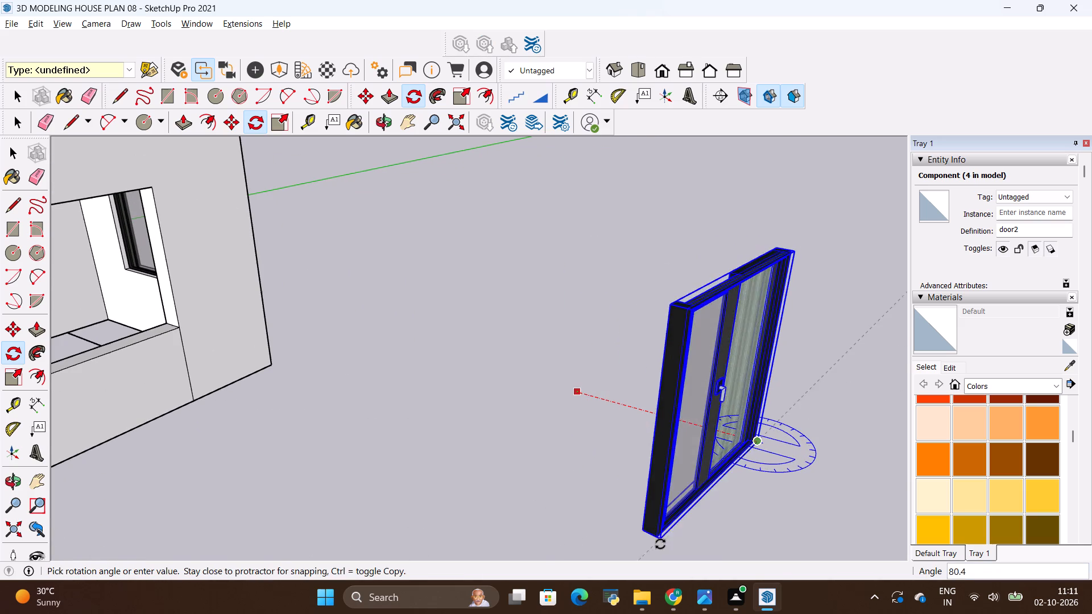
{"action": "scroll", "coordinate": [696, 524], "scroll_direction": "down", "scroll_amount": 5}
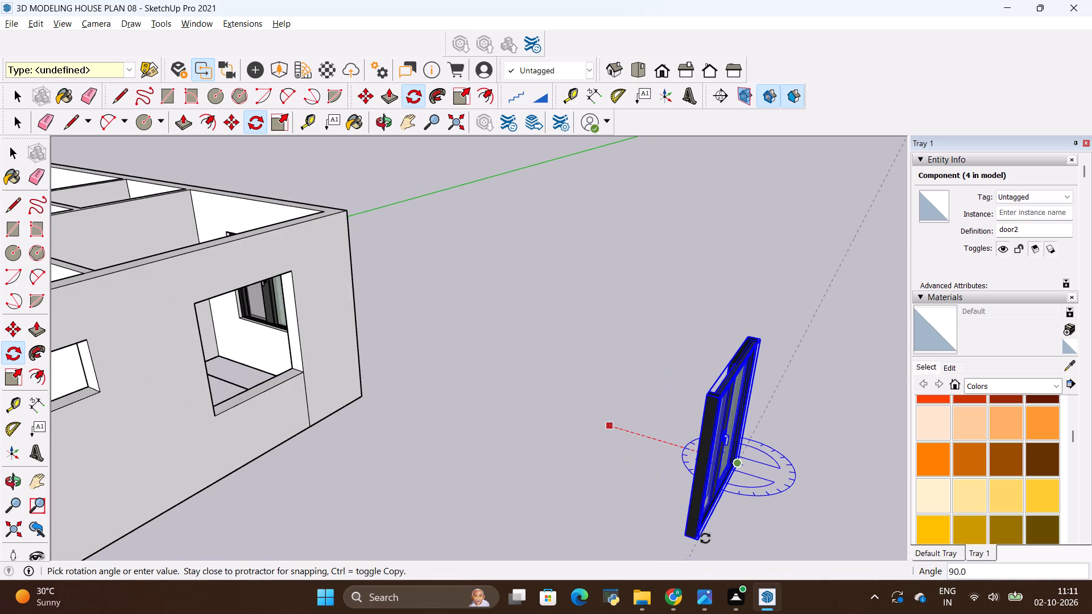
{"action": "left_click", "coordinate": [708, 538]}
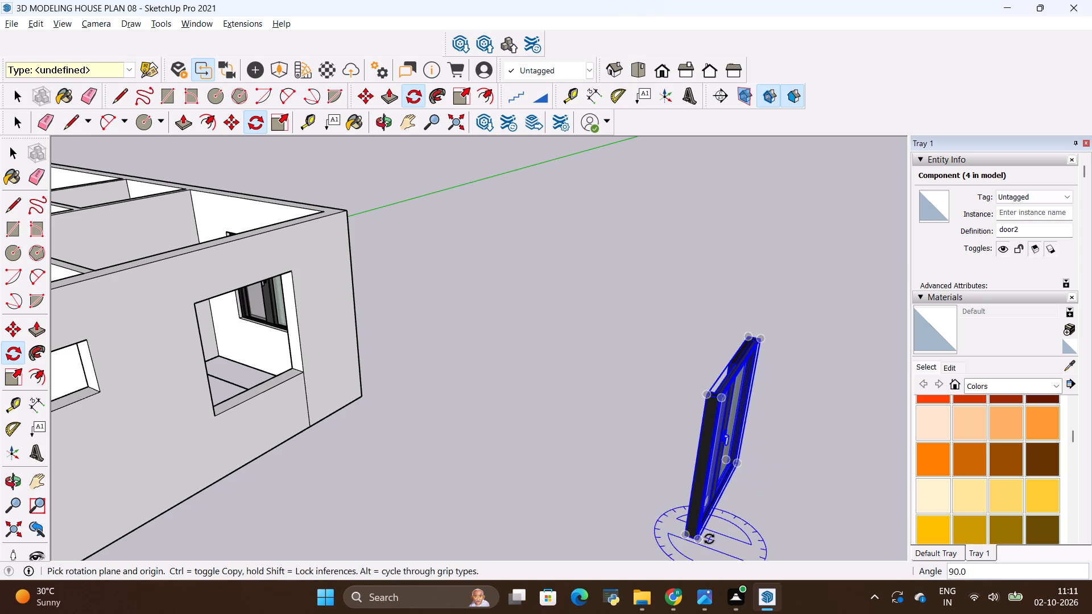
{"action": "key", "text": "space"}
Copy the rotated door2 from outside about 19' 7" into the side-wall window opening of the nearer rear corner room, centred in the sill depth.
{"action": "scroll", "coordinate": [572, 440], "scroll_direction": "down", "scroll_amount": 3}
{"action": "left_click", "coordinate": [666, 419]}
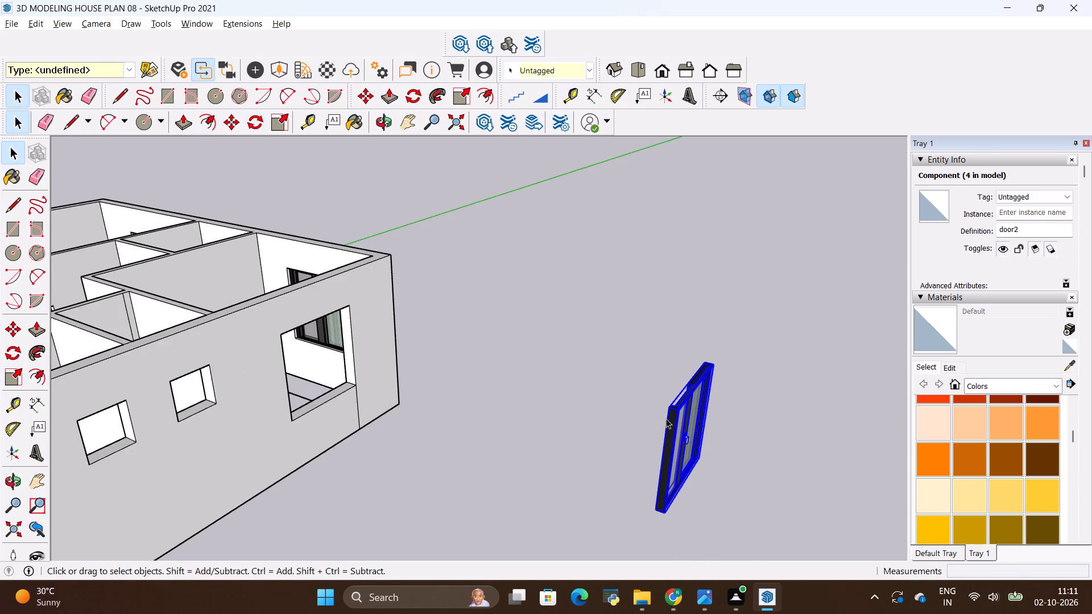
{"action": "key", "text": "m"}
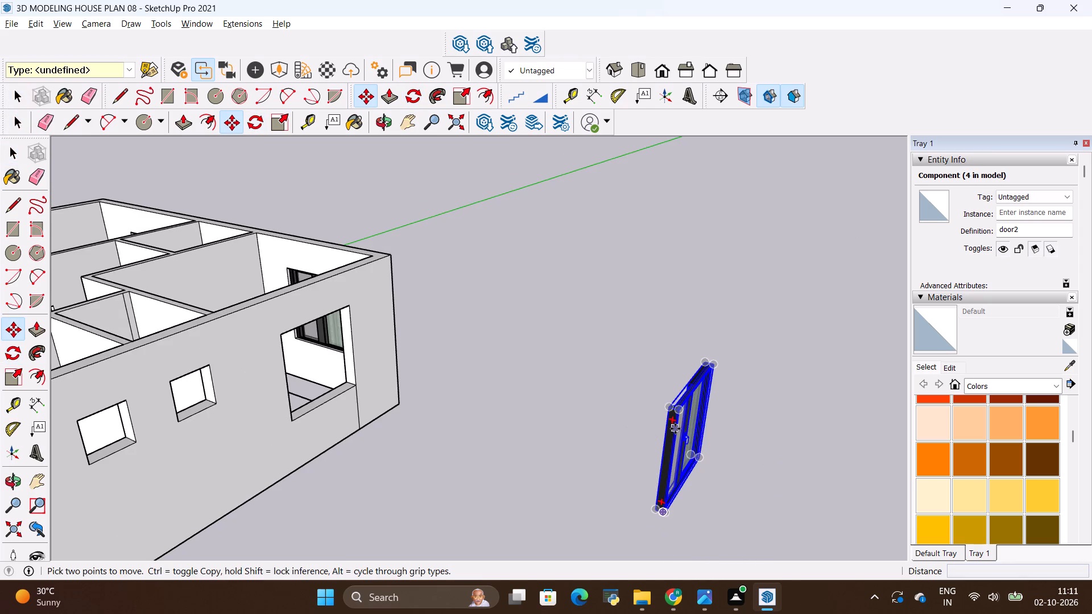
{"action": "scroll", "coordinate": [672, 515], "scroll_direction": "up", "scroll_amount": 5}
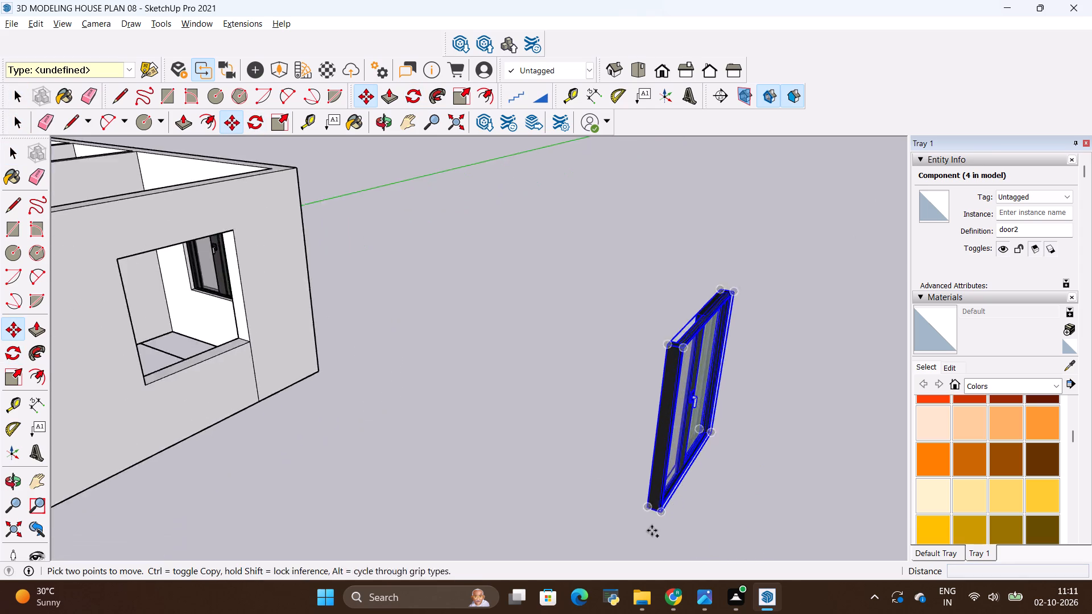
{"action": "scroll", "coordinate": [652, 530], "scroll_direction": "up", "scroll_amount": 11}
{"action": "left_click_drag", "start_coordinate": [679, 447], "coordinate": [657, 457]}
{"action": "scroll", "coordinate": [439, 536], "scroll_direction": "down", "scroll_amount": 4}
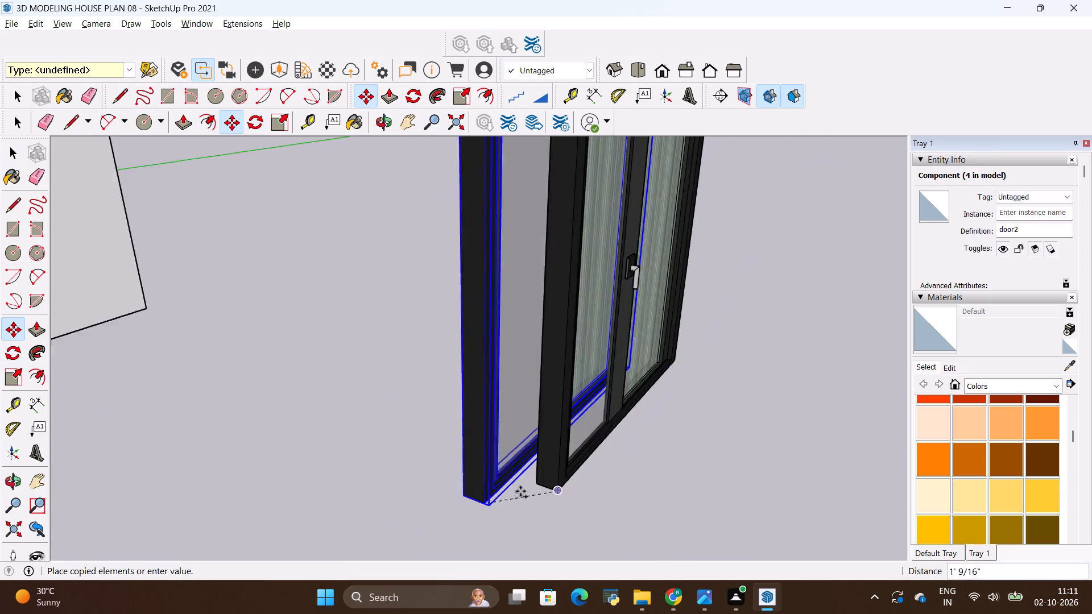
{"action": "scroll", "coordinate": [520, 491], "scroll_direction": "down", "scroll_amount": 7}
{"action": "scroll", "coordinate": [591, 488], "scroll_direction": "down", "scroll_amount": 5}
{"action": "scroll", "coordinate": [258, 369], "scroll_direction": "up", "scroll_amount": 9}
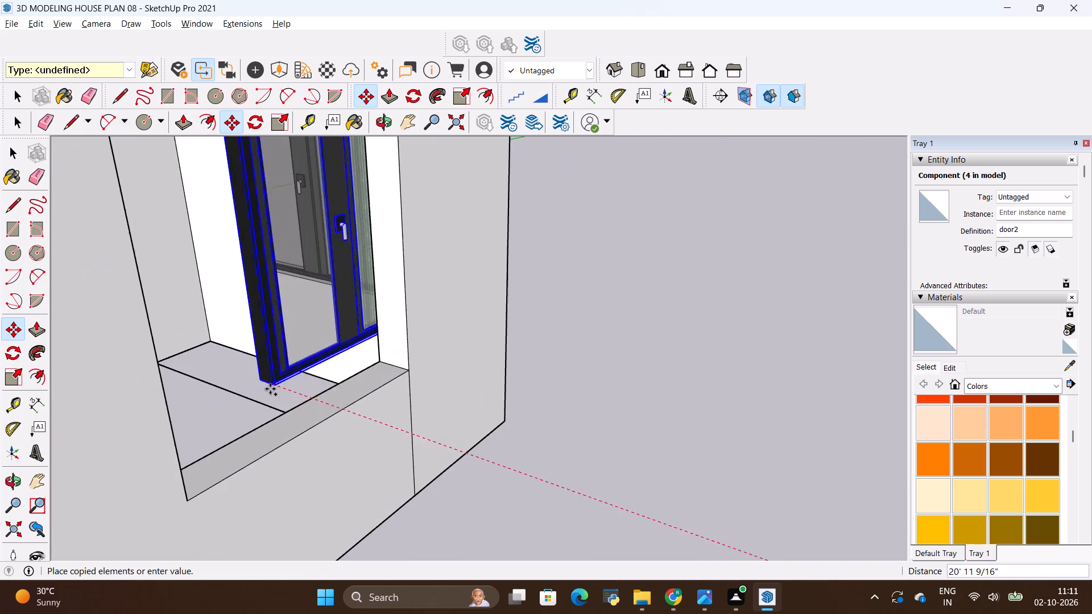
{"action": "middle_click_drag", "start_coordinate": [379, 408], "coordinate": [278, 454]}
{"action": "scroll", "coordinate": [640, 406], "scroll_direction": "down", "scroll_amount": 5}
{"action": "scroll", "coordinate": [694, 400], "scroll_direction": "down", "scroll_amount": 5}
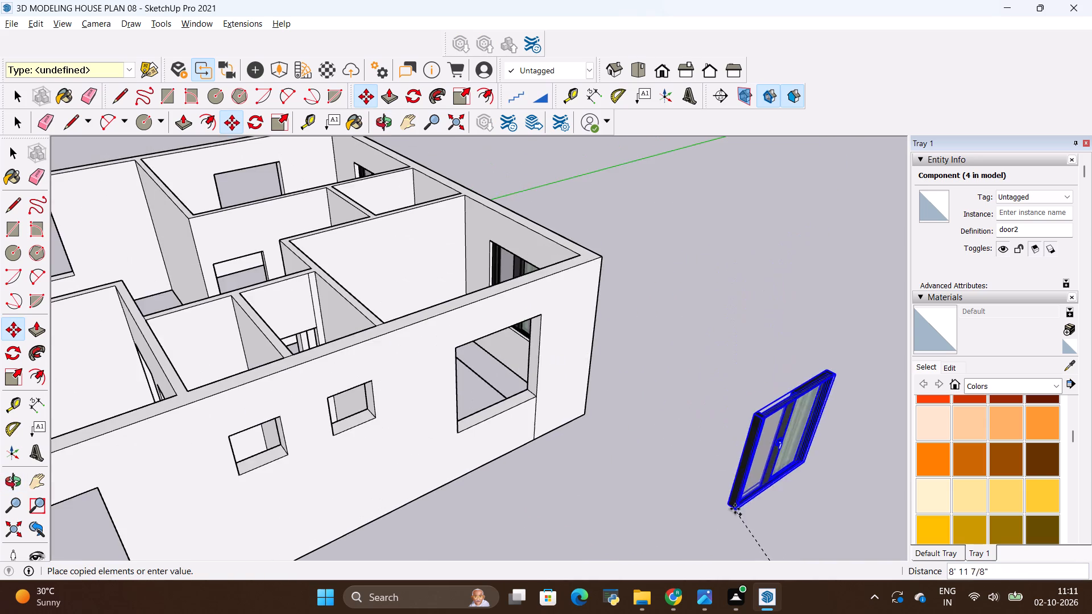
{"action": "middle_click_drag", "start_coordinate": [735, 509], "coordinate": [586, 503]}
{"action": "scroll", "coordinate": [406, 409], "scroll_direction": "up", "scroll_amount": 10}
{"action": "middle_click_drag", "start_coordinate": [424, 411], "coordinate": [425, 412]}
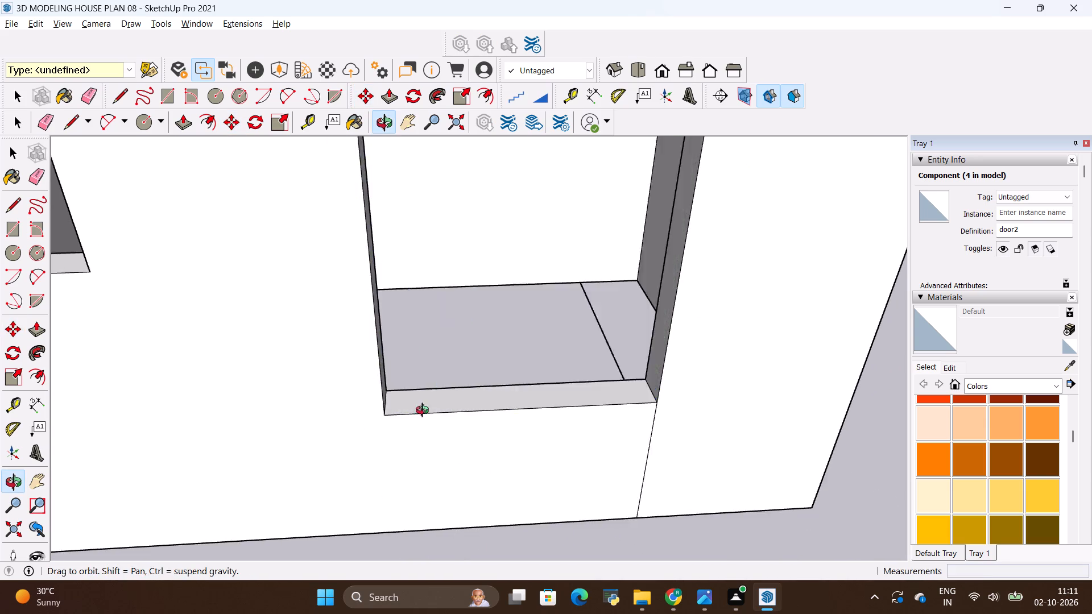
{"action": "middle_click_drag", "start_coordinate": [425, 412], "coordinate": [316, 446]}
{"action": "scroll", "coordinate": [289, 389], "scroll_direction": "up", "scroll_amount": 5}
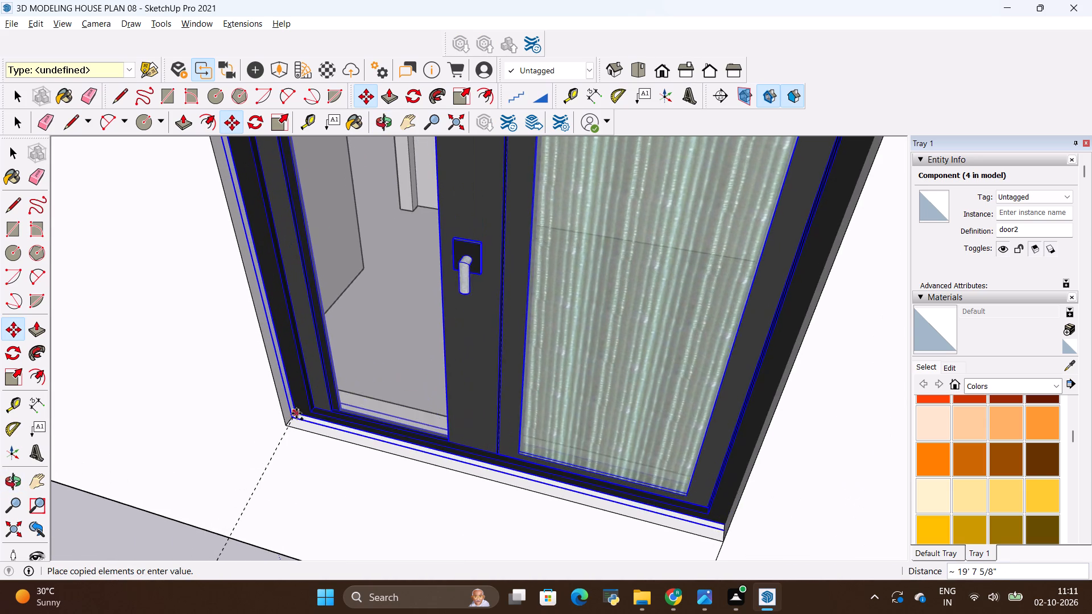
{"action": "scroll", "coordinate": [296, 413], "scroll_direction": "up", "scroll_amount": 9}
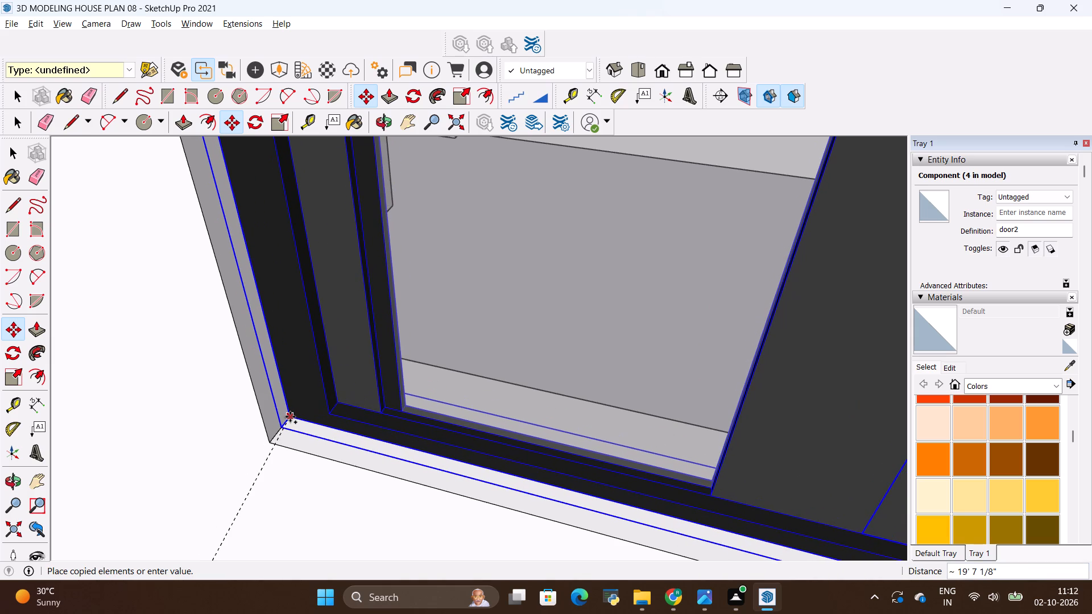
{"action": "left_click", "coordinate": [290, 417]}
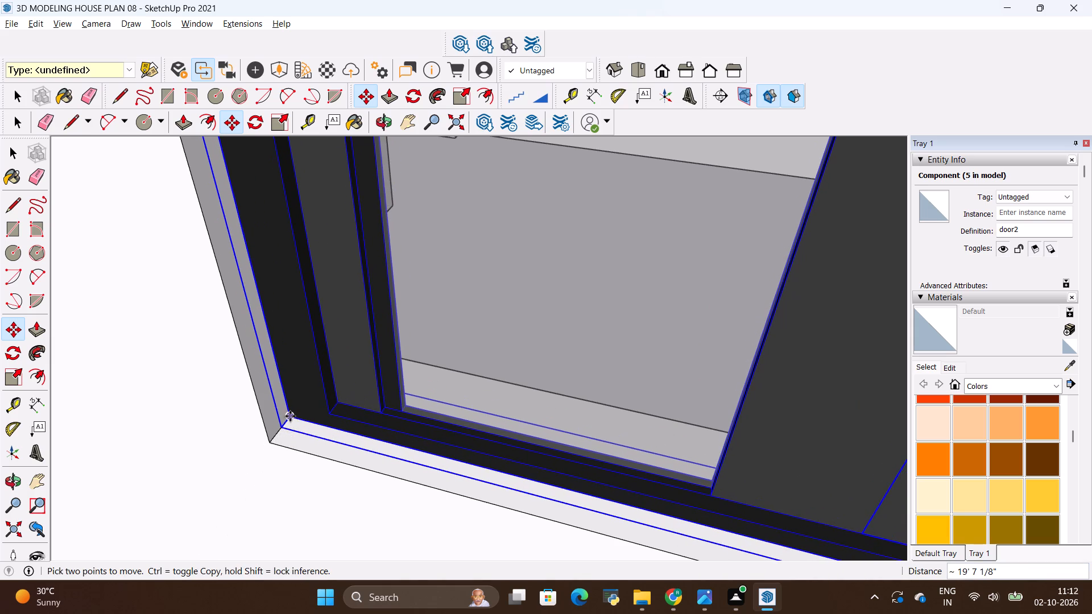
Copy door2 about 19' 8 5/8" along the same side wall to the lower corner of the large window opening nearer the front.
{"action": "left_click", "coordinate": [290, 416]}
{"action": "scroll", "coordinate": [406, 537], "scroll_direction": "down", "scroll_amount": 20}
{"action": "scroll", "coordinate": [406, 537], "scroll_direction": "down", "scroll_amount": 2}
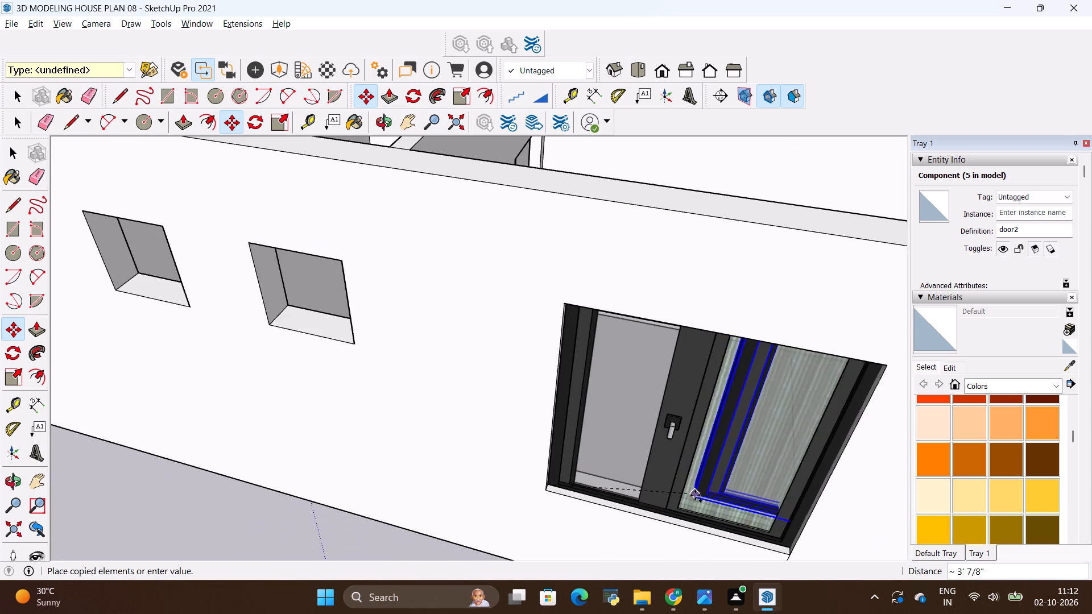
{"action": "scroll", "coordinate": [695, 495], "scroll_direction": "down", "scroll_amount": 9}
{"action": "scroll", "coordinate": [257, 395], "scroll_direction": "up", "scroll_amount": 12}
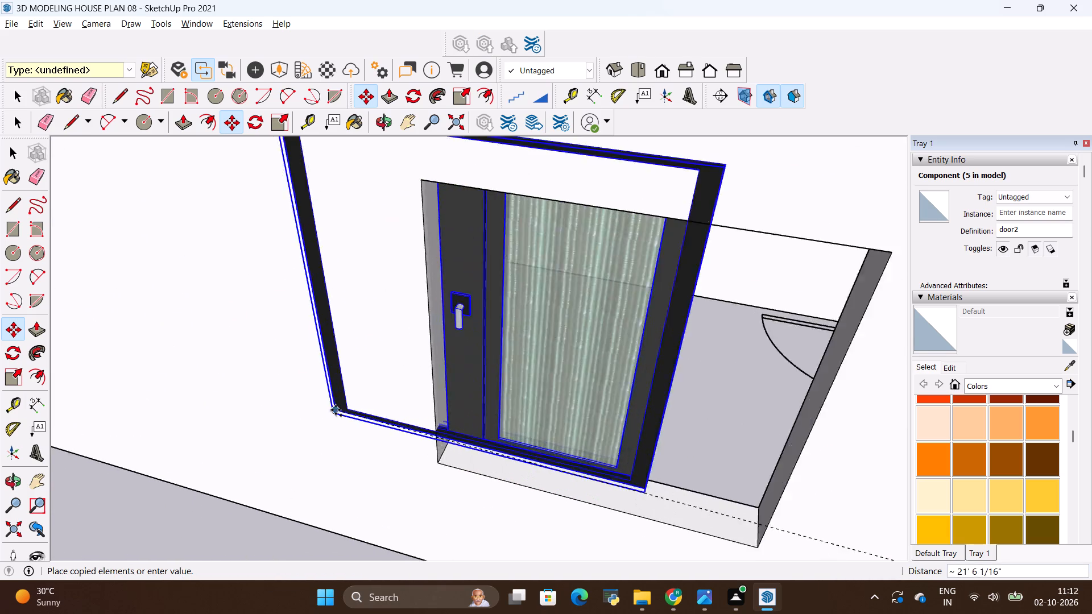
{"action": "scroll", "coordinate": [336, 410], "scroll_direction": "up", "scroll_amount": 10}
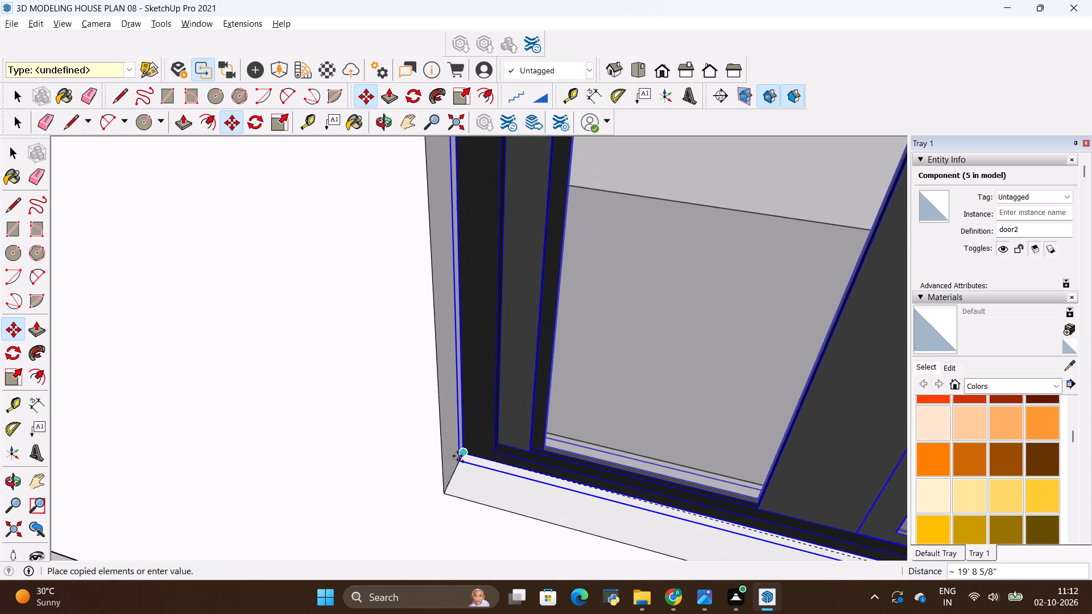
{"action": "left_click", "coordinate": [450, 466]}
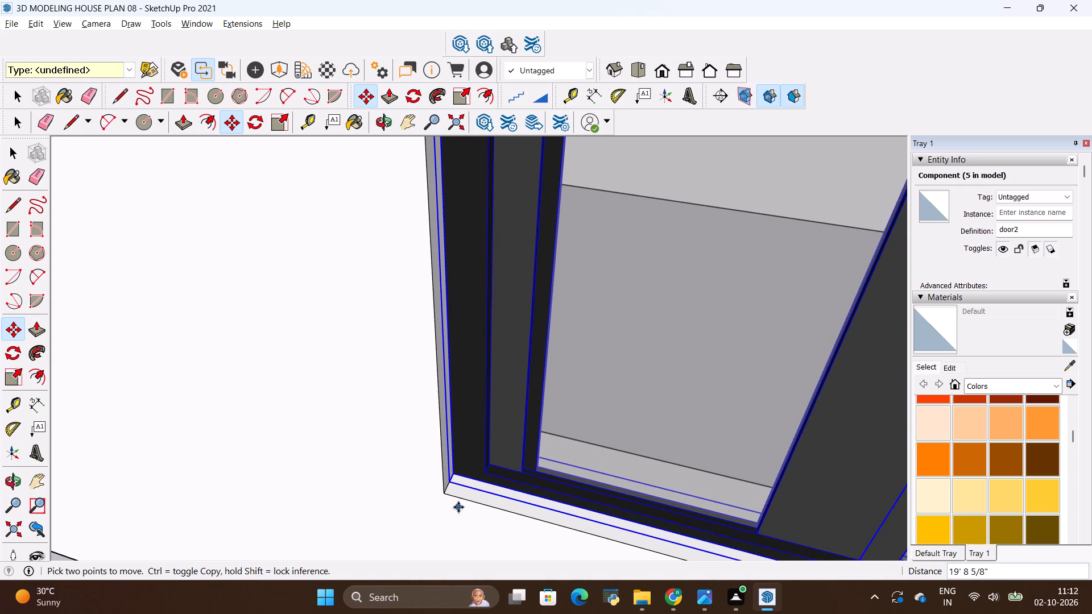
Copy door2 about 29' 5" across the house to the lower corner of the large front room's window opening in the opposite side wall.
{"action": "left_click", "coordinate": [450, 472]}
{"action": "scroll", "coordinate": [299, 476], "scroll_direction": "down", "scroll_amount": 8}
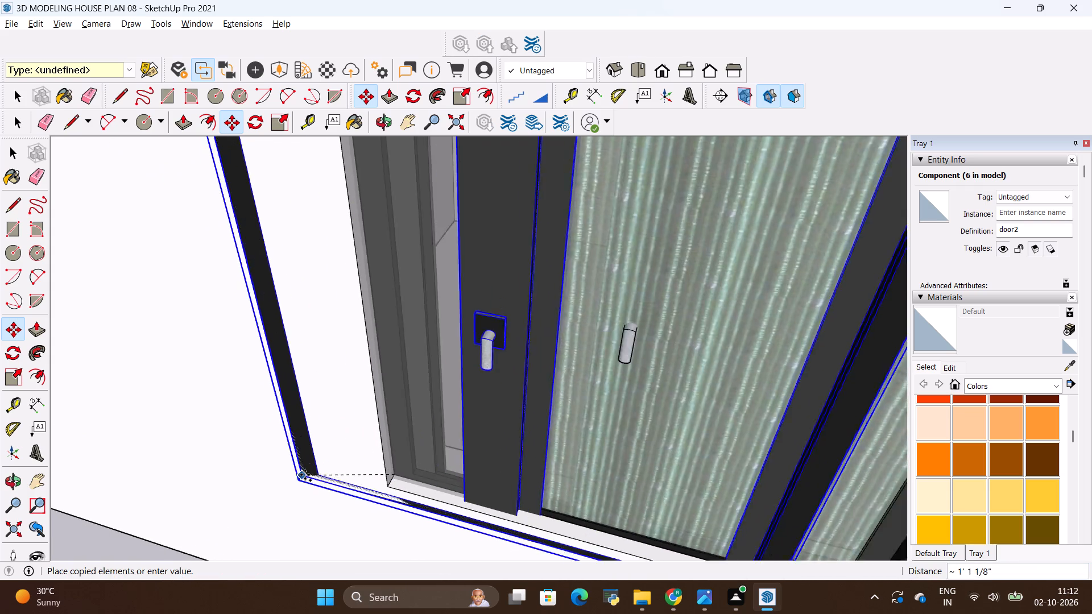
{"action": "scroll", "coordinate": [305, 475], "scroll_direction": "down", "scroll_amount": 4}
{"action": "scroll", "coordinate": [634, 501], "scroll_direction": "down", "scroll_amount": 17}
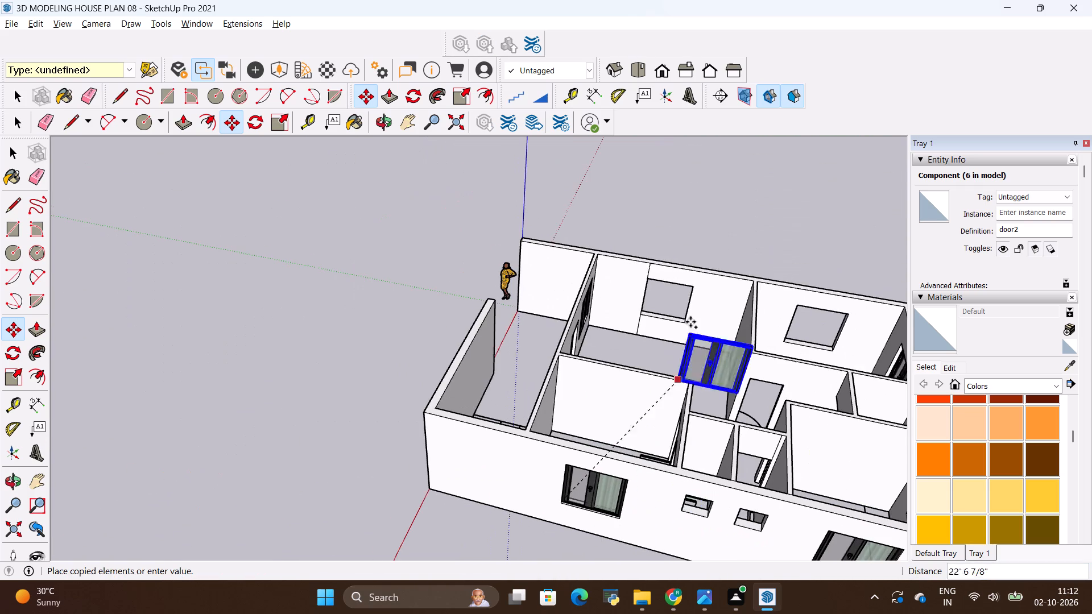
{"action": "scroll", "coordinate": [680, 287], "scroll_direction": "up", "scroll_amount": 15}
{"action": "middle_click_drag", "start_coordinate": [659, 405], "coordinate": [473, 432]}
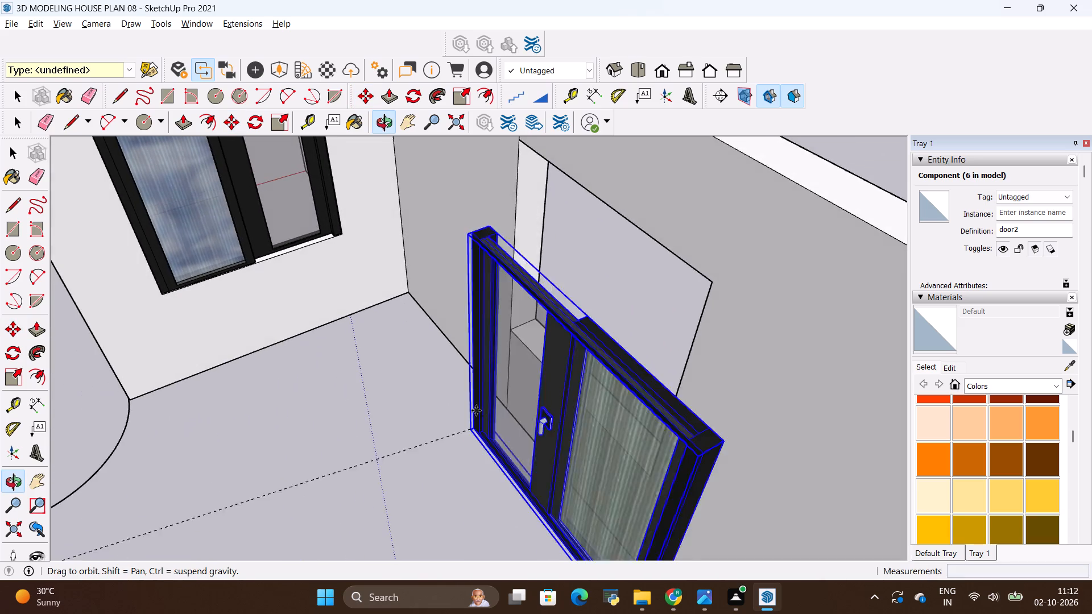
{"action": "scroll", "coordinate": [506, 363], "scroll_direction": "up", "scroll_amount": 9}
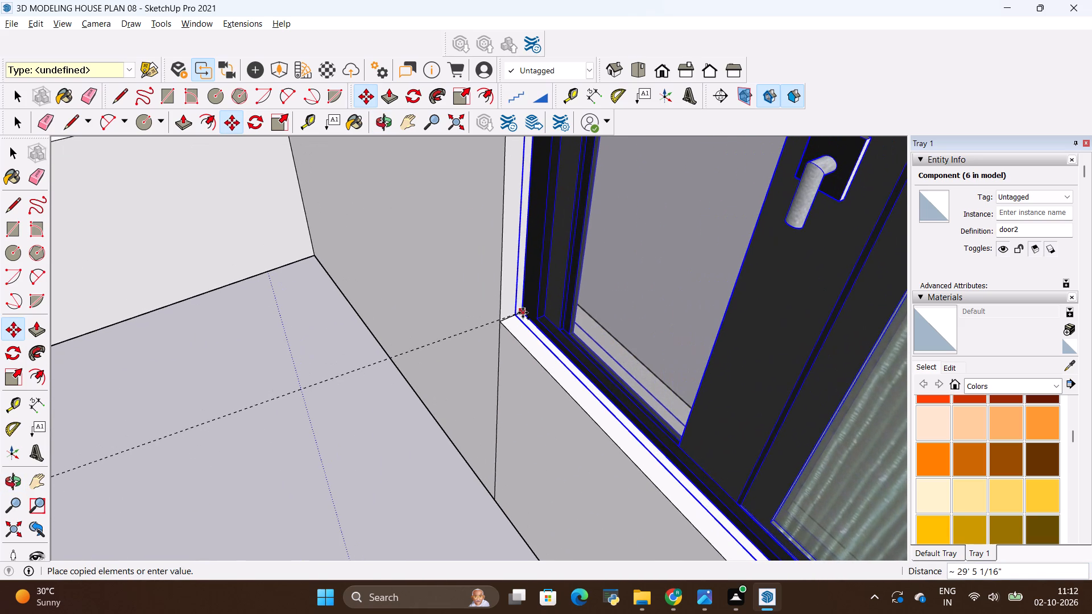
{"action": "left_click", "coordinate": [524, 312]}
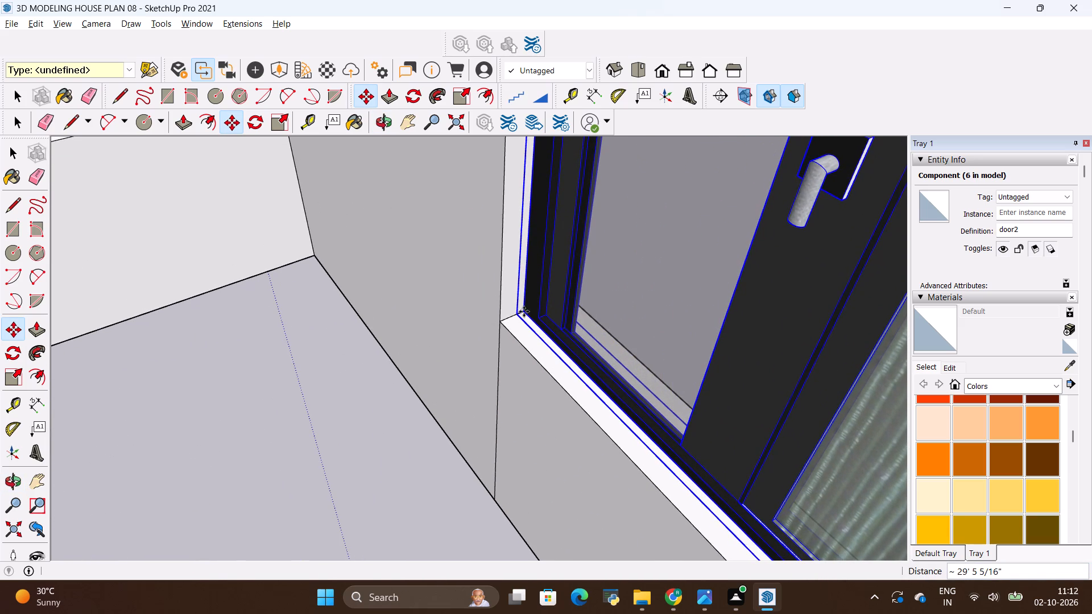
Copy door2 about 15' 8 5/8" along that wall into the rear corner room's side-wall window opening.
{"action": "left_click", "coordinate": [526, 310]}
{"action": "scroll", "coordinate": [364, 411], "scroll_direction": "down", "scroll_amount": 7}
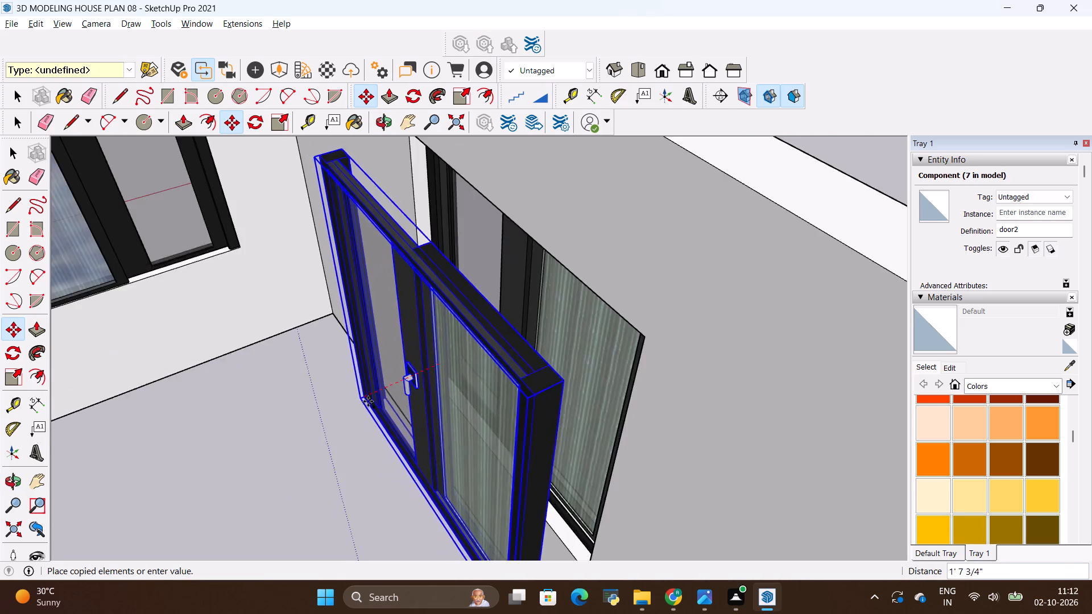
{"action": "scroll", "coordinate": [368, 401], "scroll_direction": "down", "scroll_amount": 12}
{"action": "scroll", "coordinate": [554, 347], "scroll_direction": "down", "scroll_amount": 6}
{"action": "scroll", "coordinate": [535, 513], "scroll_direction": "up", "scroll_amount": 8}
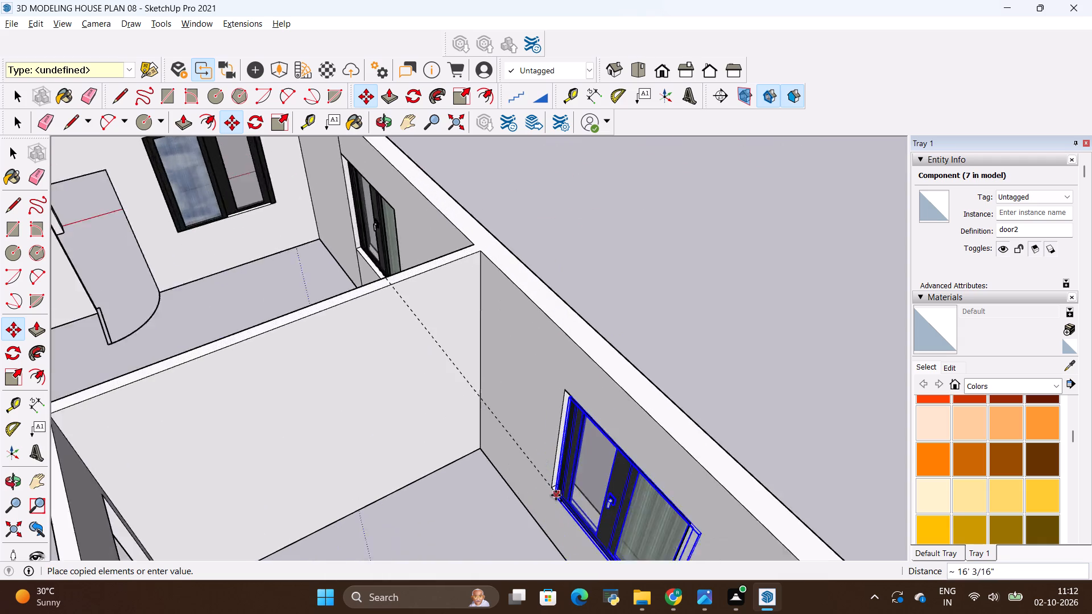
{"action": "scroll", "coordinate": [556, 495], "scroll_direction": "up", "scroll_amount": 8}
{"action": "left_click", "coordinate": [557, 479]}
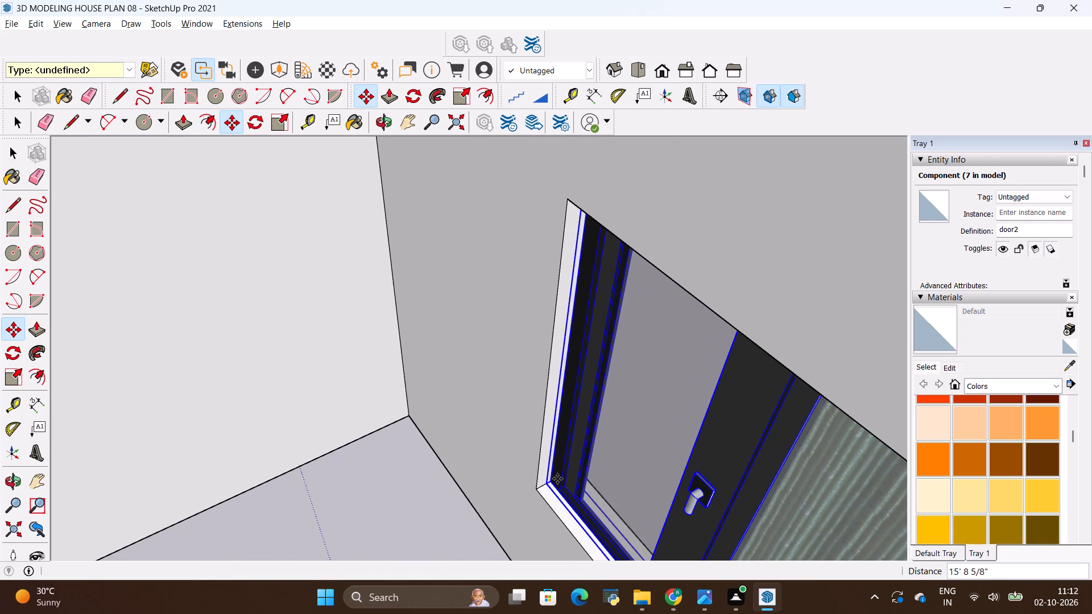
Clear the selection and erase the leftover vertical edge below the rear window on the outer face of the side wall with two small openings.
{"action": "scroll", "coordinate": [385, 379], "scroll_direction": "down", "scroll_amount": 6}
{"action": "scroll", "coordinate": [594, 301], "scroll_direction": "down", "scroll_amount": 16}
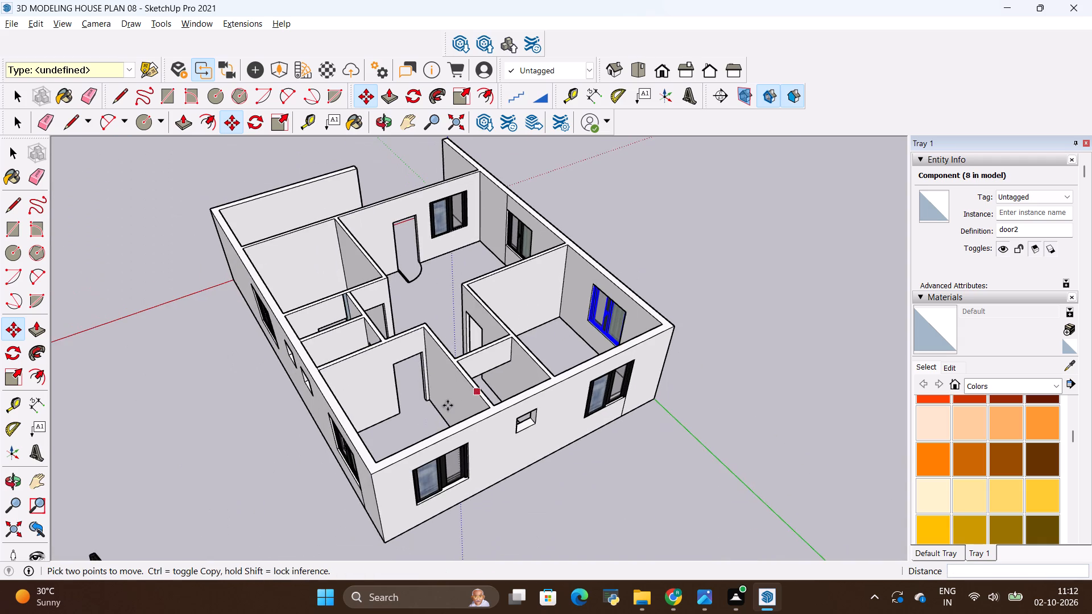
{"action": "middle_click_drag", "start_coordinate": [440, 406], "coordinate": [382, 370]}
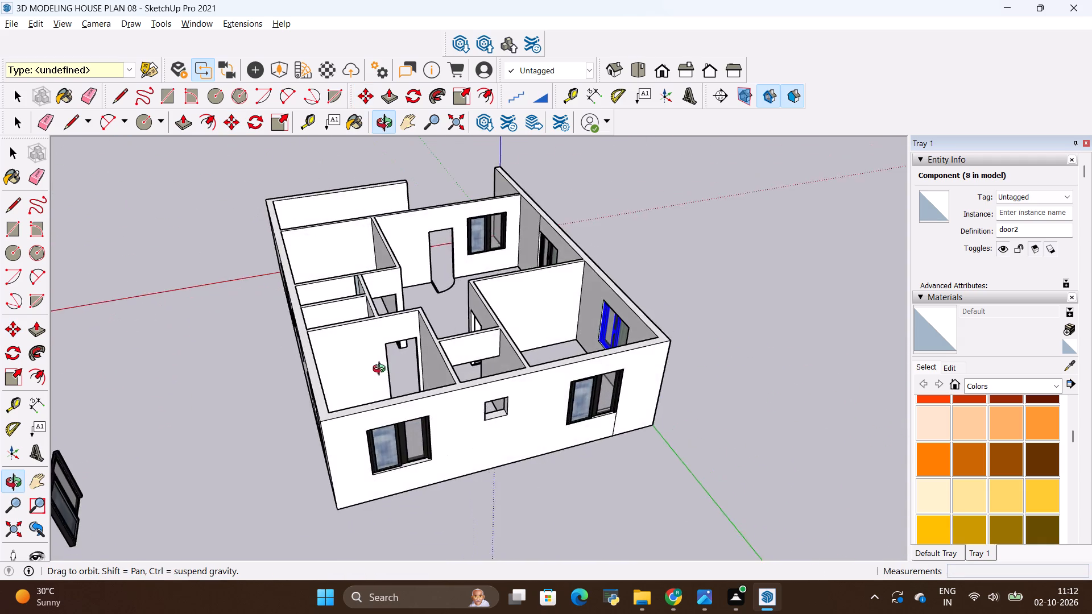
{"action": "middle_click_drag", "start_coordinate": [382, 370], "coordinate": [202, 399]}
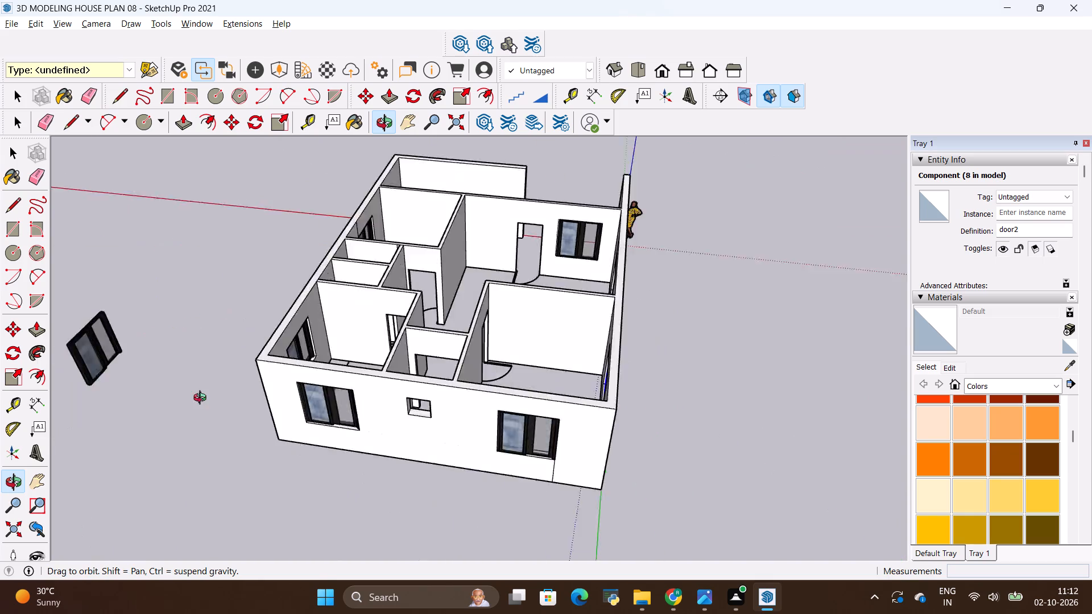
{"action": "middle_click_drag", "start_coordinate": [202, 399], "coordinate": [849, 405]}
{"action": "scroll", "coordinate": [611, 388], "scroll_direction": "down", "scroll_amount": 4}
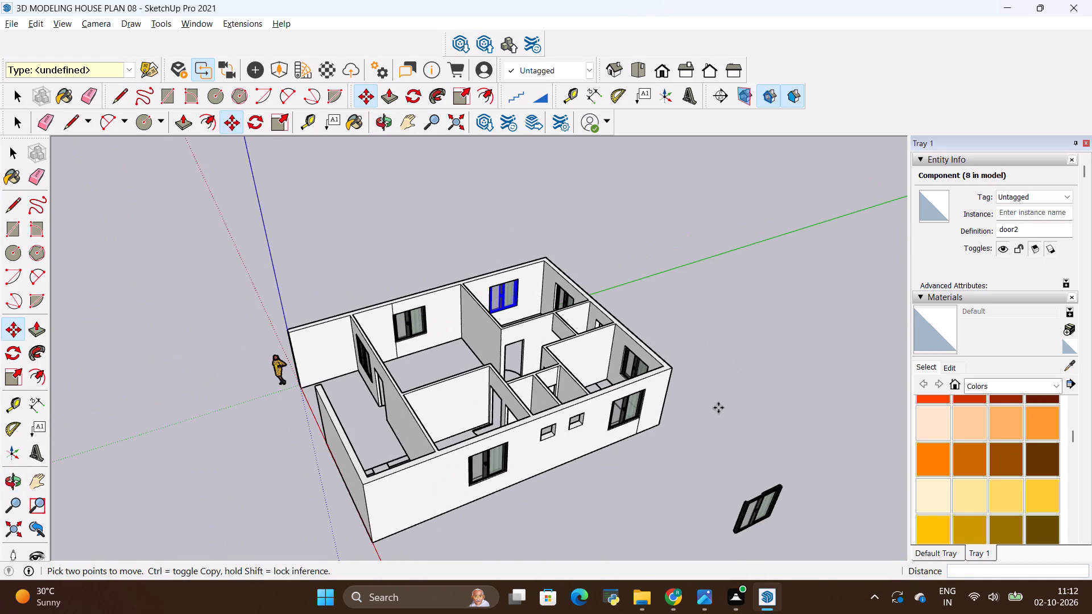
{"action": "key", "text": "space"}
{"action": "left_click", "coordinate": [718, 408]}
{"action": "scroll", "coordinate": [660, 446], "scroll_direction": "up", "scroll_amount": 2}
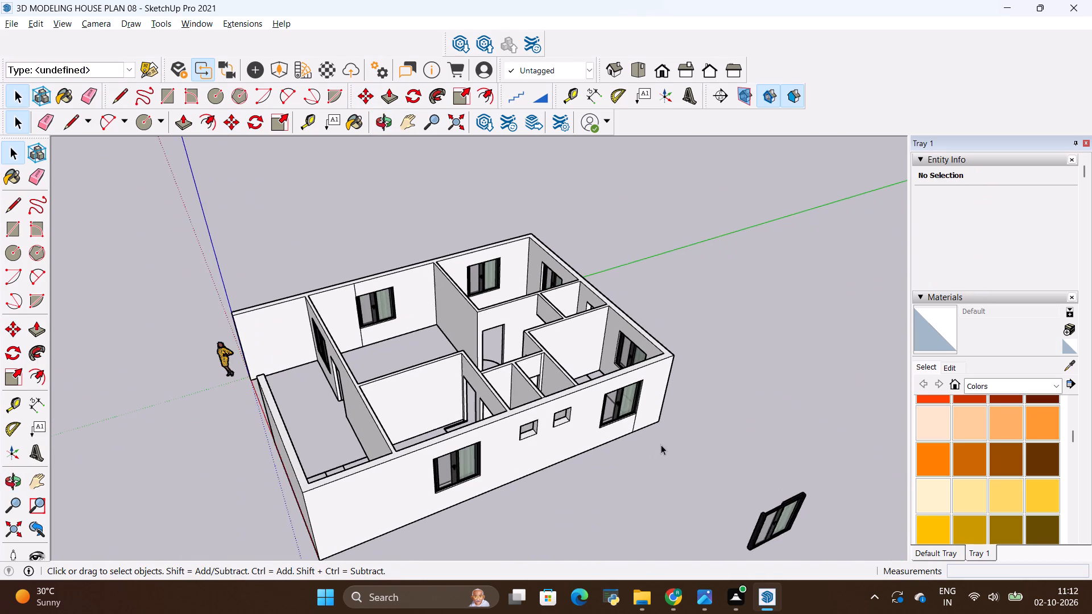
{"action": "scroll", "coordinate": [647, 429], "scroll_direction": "up", "scroll_amount": 13}
{"action": "key", "text": "e"}
{"action": "left_click_drag", "start_coordinate": [659, 417], "coordinate": [634, 432]}
Erase the leftover vertical edges above and below the large front room's window on the inner face of the opposite side wall.
{"action": "scroll", "coordinate": [725, 438], "scroll_direction": "down", "scroll_amount": 16}
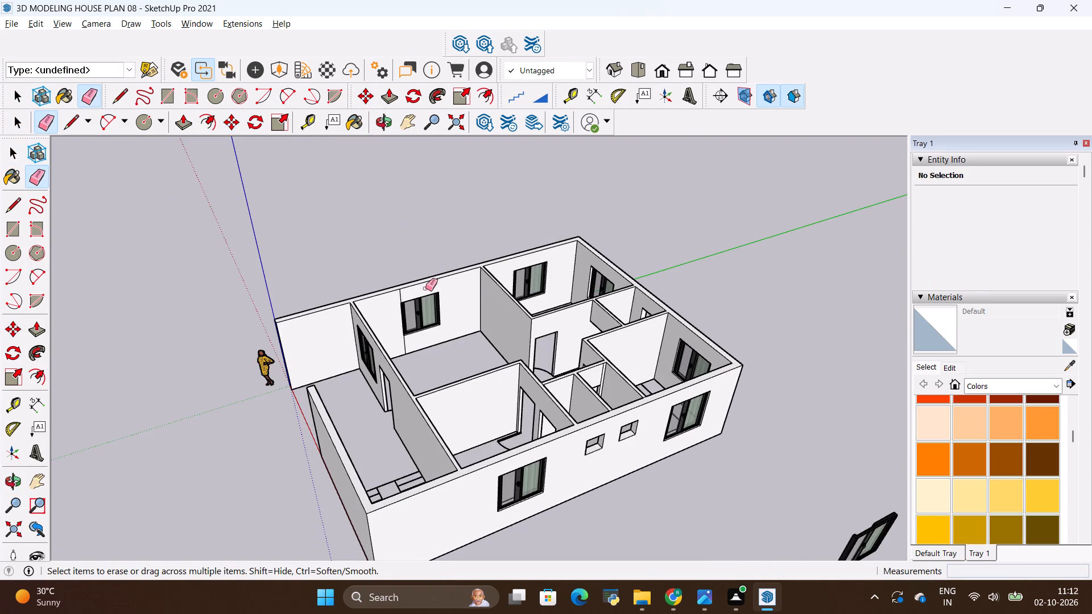
{"action": "scroll", "coordinate": [359, 290], "scroll_direction": "up", "scroll_amount": 14}
{"action": "left_click_drag", "start_coordinate": [436, 291], "coordinate": [429, 297]}
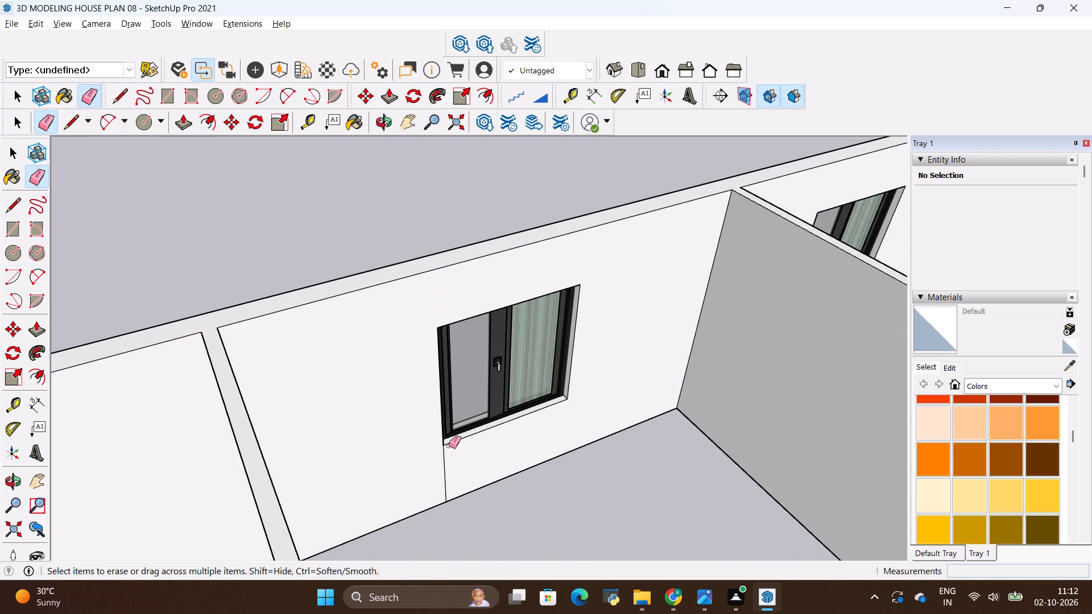
{"action": "left_click_drag", "start_coordinate": [454, 454], "coordinate": [435, 473]}
Examine the house from the side and front, checking the fitted windows and the interior door openings.
{"action": "scroll", "coordinate": [191, 389], "scroll_direction": "down", "scroll_amount": 11}
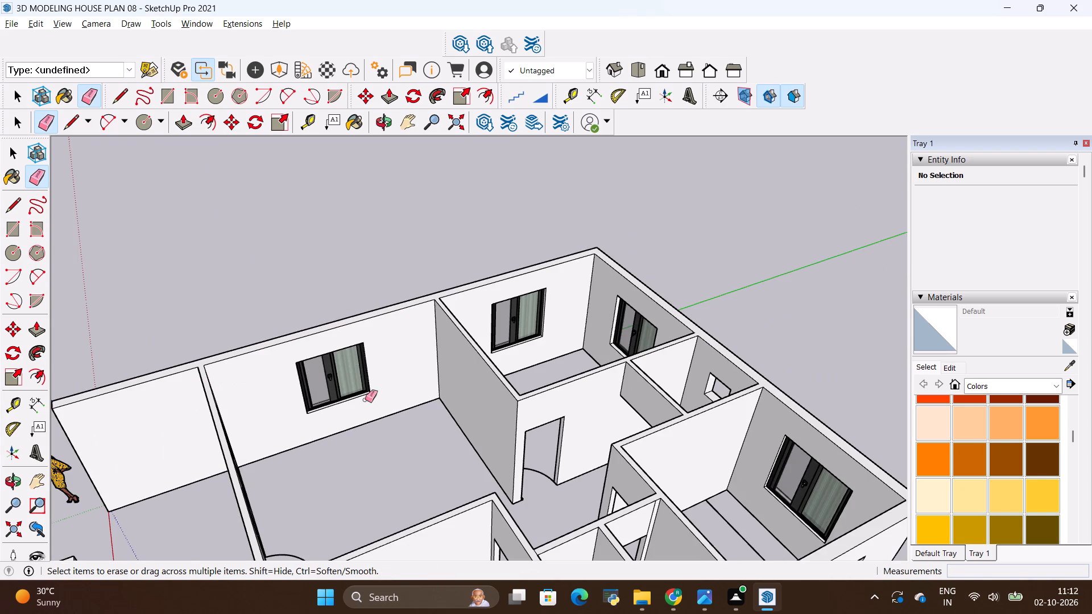
{"action": "scroll", "coordinate": [417, 323], "scroll_direction": "down", "scroll_amount": 5}
{"action": "scroll", "coordinate": [629, 349], "scroll_direction": "down", "scroll_amount": 4}
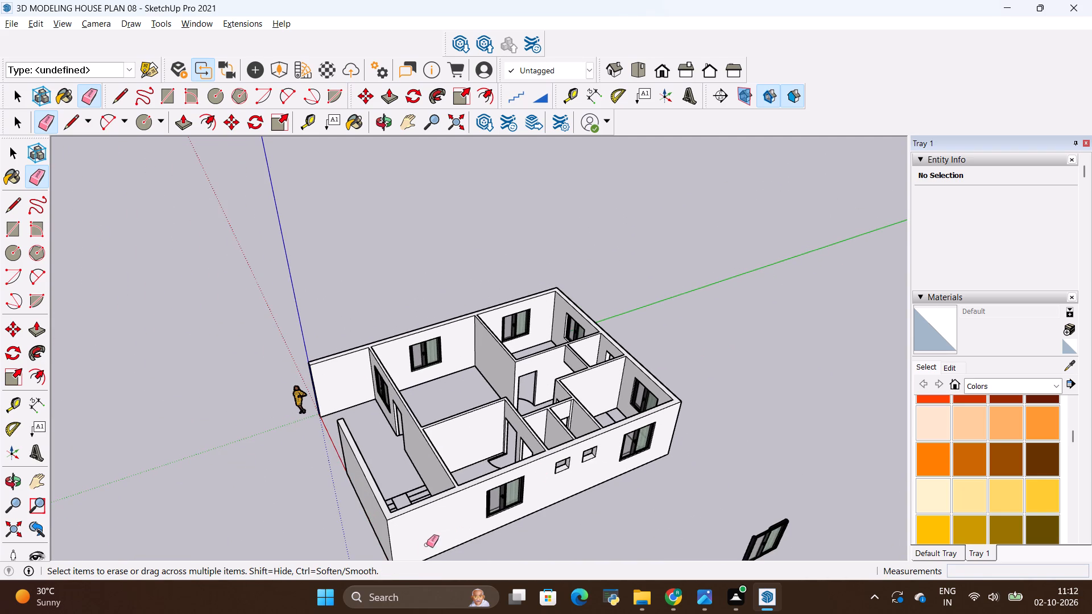
{"action": "middle_click_drag", "start_coordinate": [419, 545], "coordinate": [280, 502]}
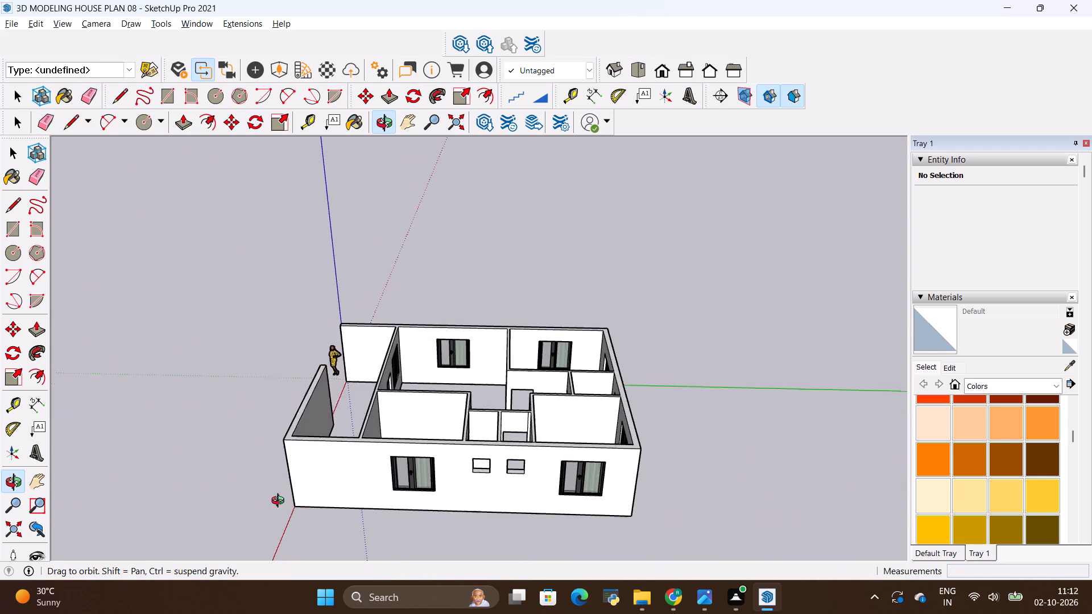
{"action": "middle_click_drag", "start_coordinate": [280, 502], "coordinate": [695, 483]}
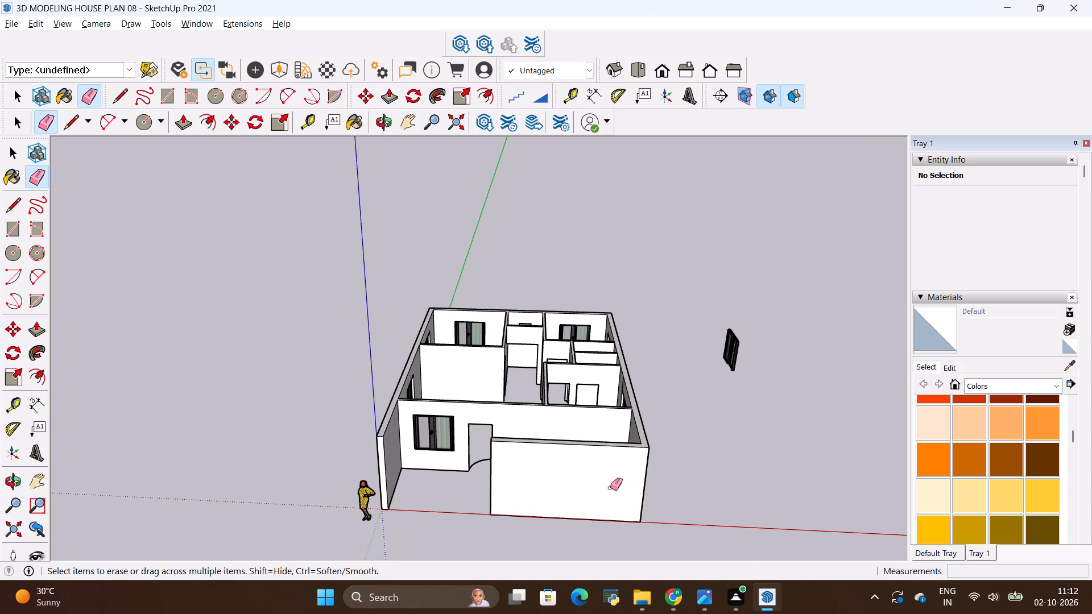
{"action": "scroll", "coordinate": [578, 381], "scroll_direction": "up", "scroll_amount": 15}
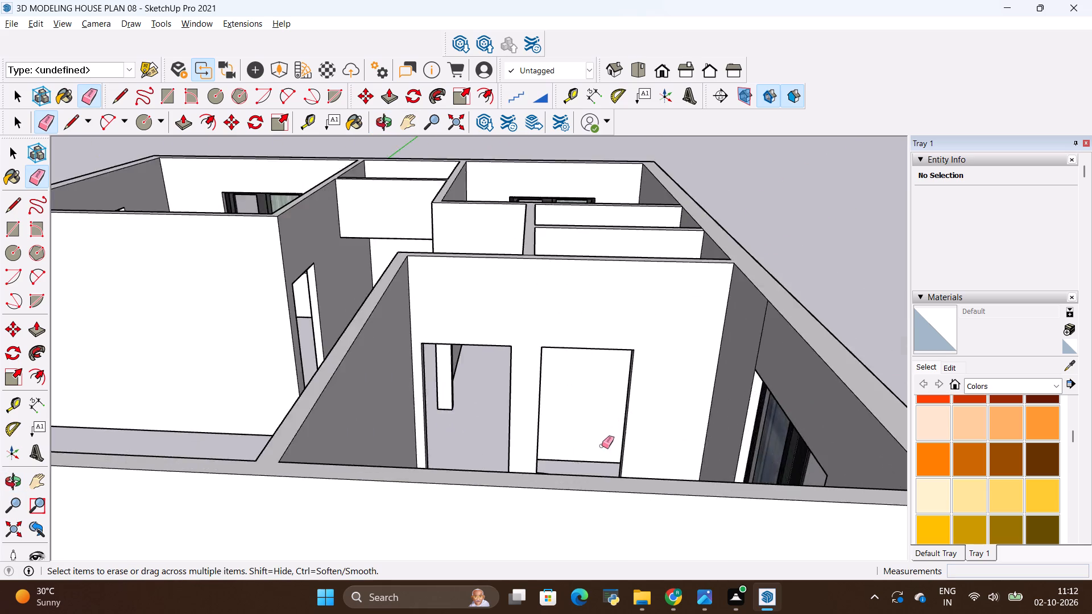
{"action": "scroll", "coordinate": [602, 446], "scroll_direction": "up", "scroll_amount": 3}
{"action": "scroll", "coordinate": [599, 450], "scroll_direction": "down", "scroll_amount": 18}
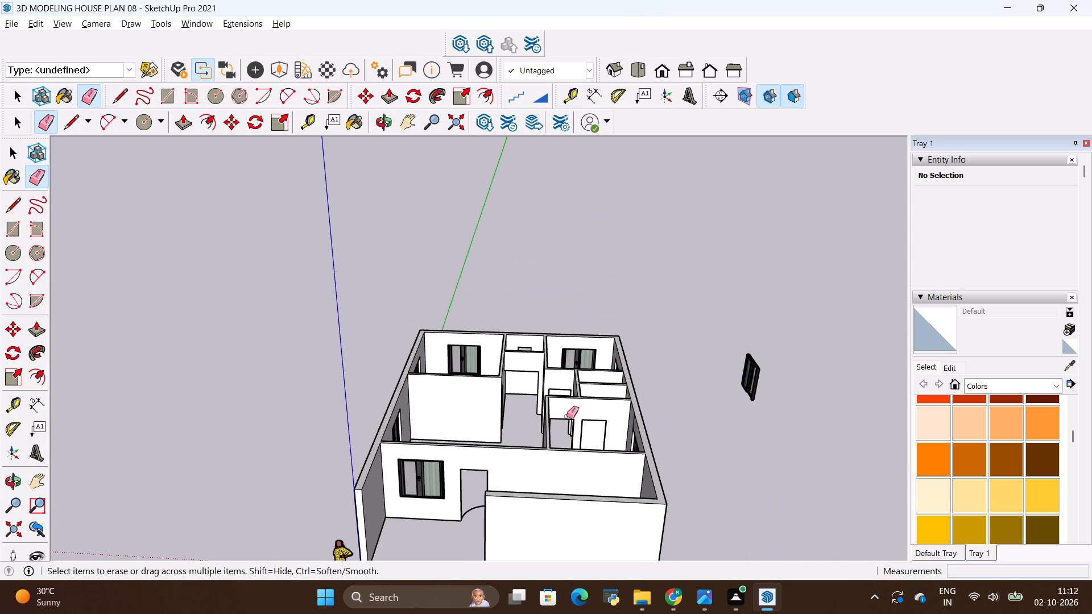
Import the ventilator model from the Downloads folder and place it on the ground outside the side wall with two small openings.
{"action": "scroll", "coordinate": [563, 416], "scroll_direction": "down", "scroll_amount": 4}
{"action": "scroll", "coordinate": [514, 430], "scroll_direction": "up", "scroll_amount": 4}
{"action": "middle_click_drag", "start_coordinate": [638, 472], "coordinate": [203, 425]}
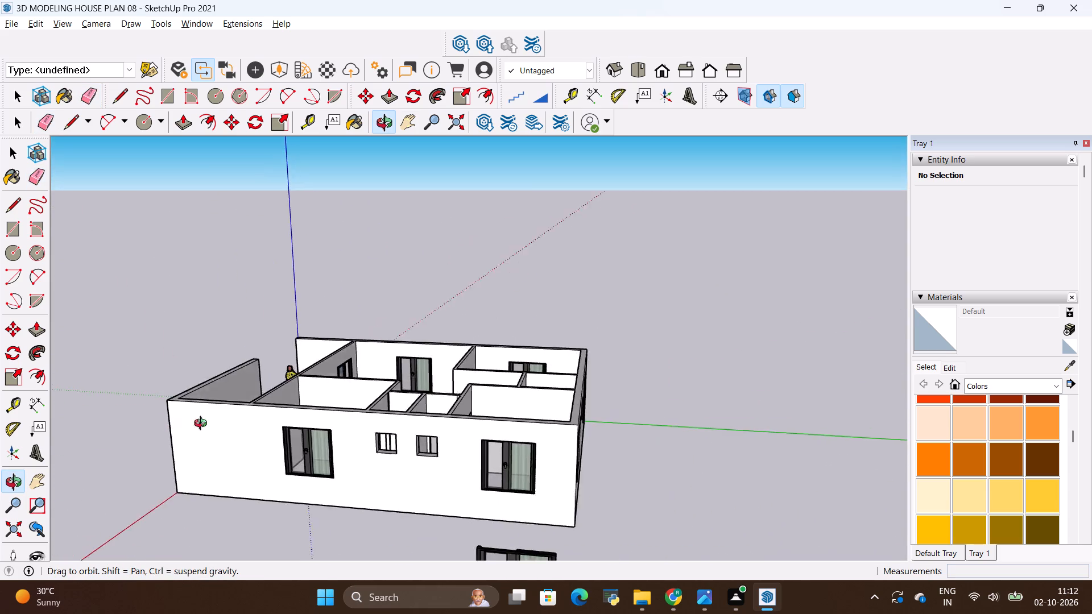
{"action": "middle_click_drag", "start_coordinate": [203, 425], "coordinate": [877, 470]}
{"action": "middle_click_drag", "start_coordinate": [638, 464], "coordinate": [135, 421]}
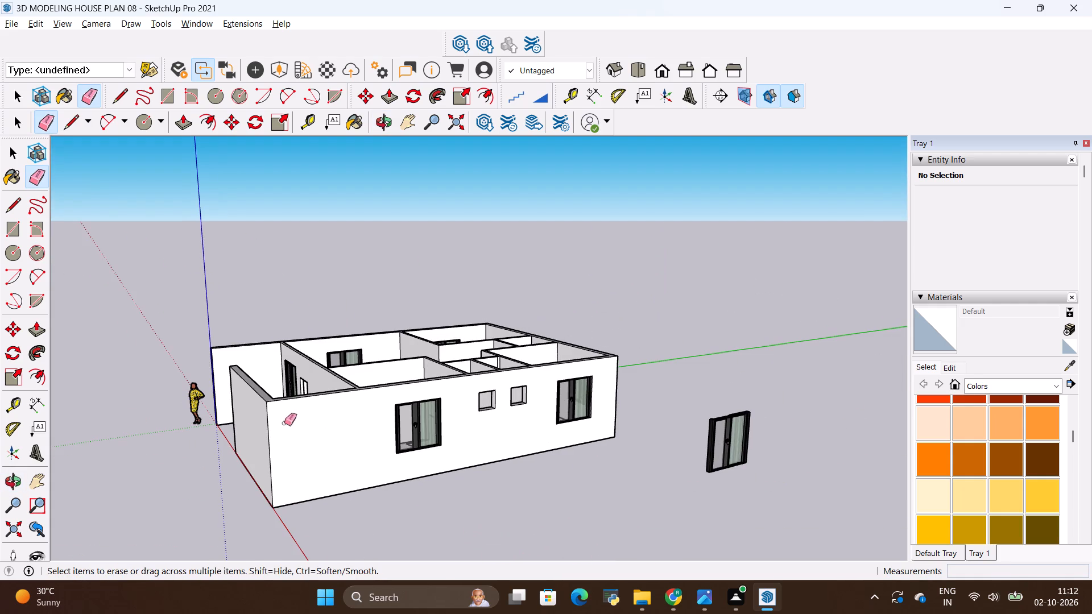
{"action": "left_click", "coordinate": [14, 27]}
{"action": "left_click", "coordinate": [106, 261]}
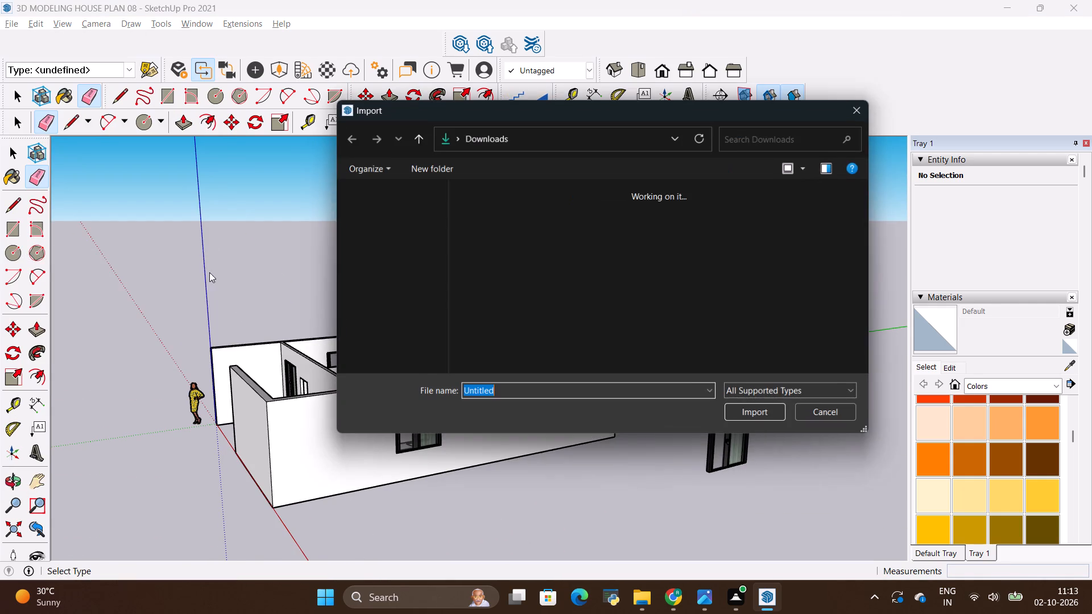
{"action": "scroll", "coordinate": [687, 250], "scroll_direction": "down", "scroll_amount": 15}
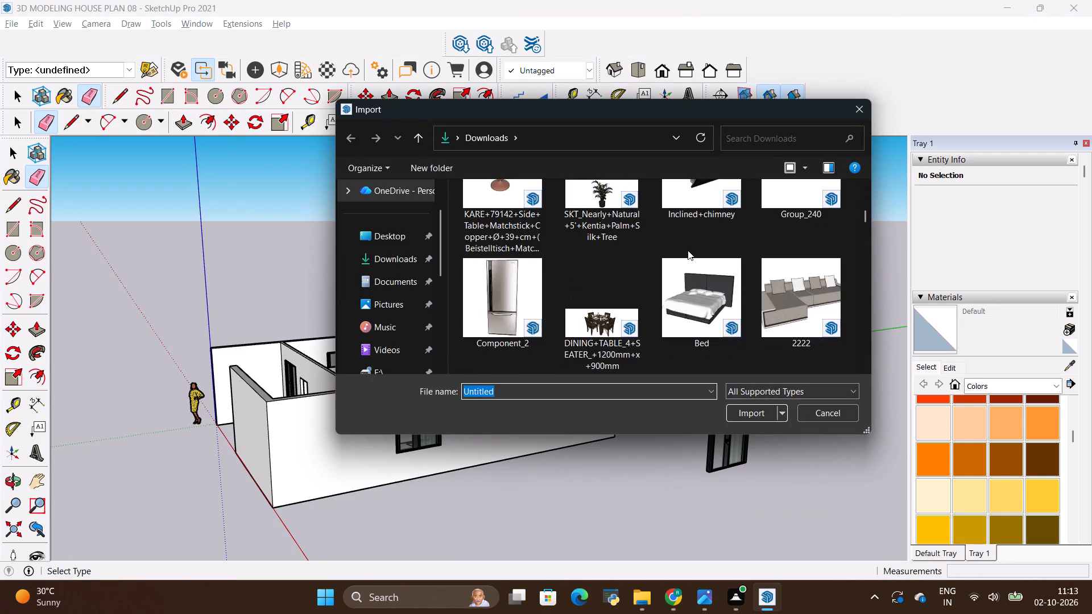
{"action": "scroll", "coordinate": [688, 250], "scroll_direction": "down", "scroll_amount": 6}
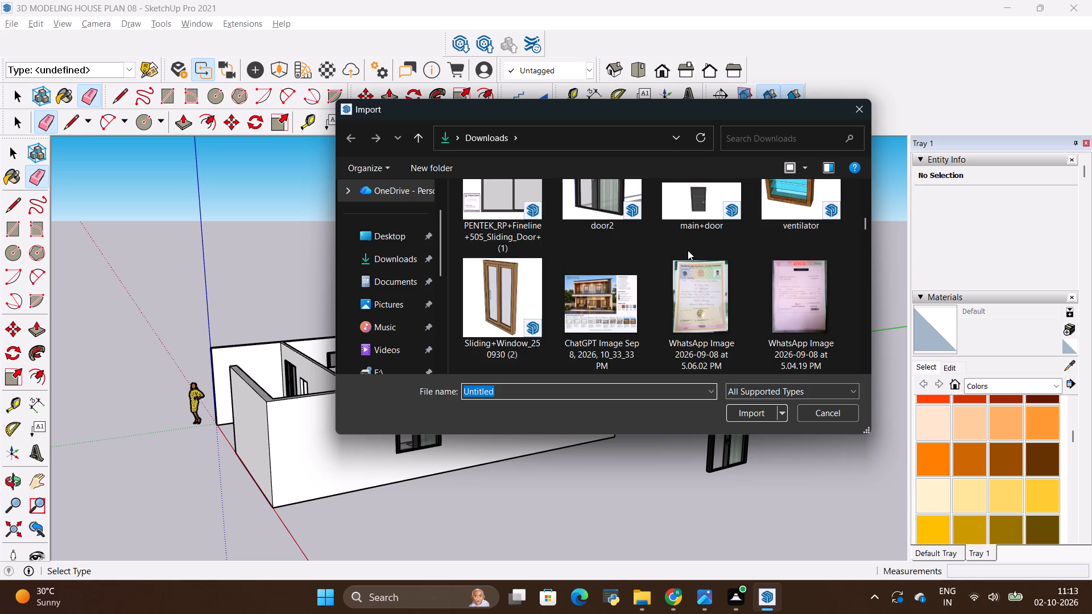
{"action": "scroll", "coordinate": [688, 250], "scroll_direction": "up", "scroll_amount": 2}
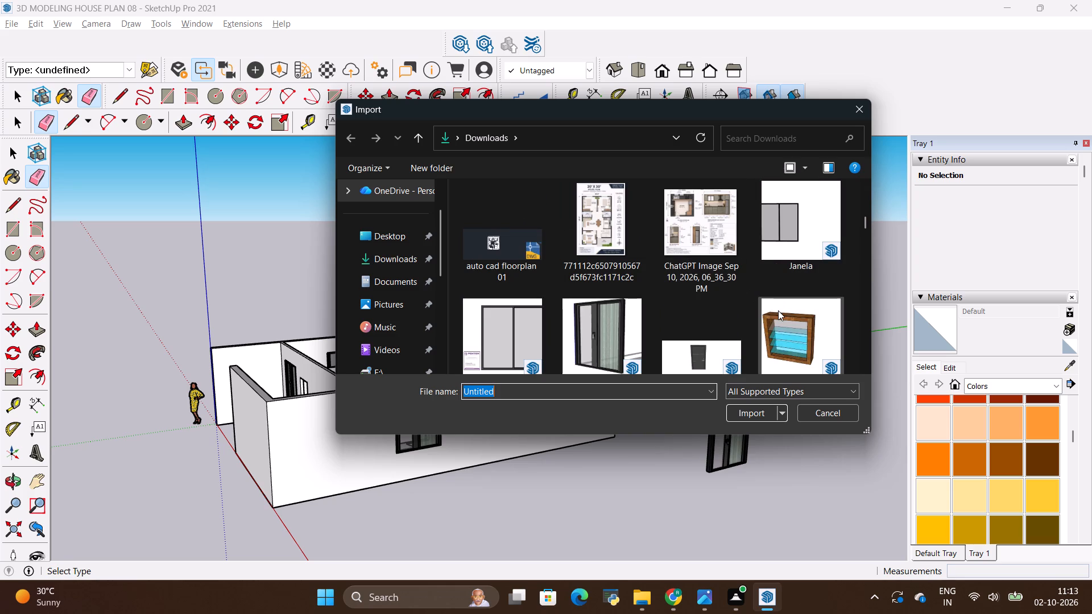
{"action": "left_click", "coordinate": [778, 310]}
{"action": "left_click", "coordinate": [762, 407]}
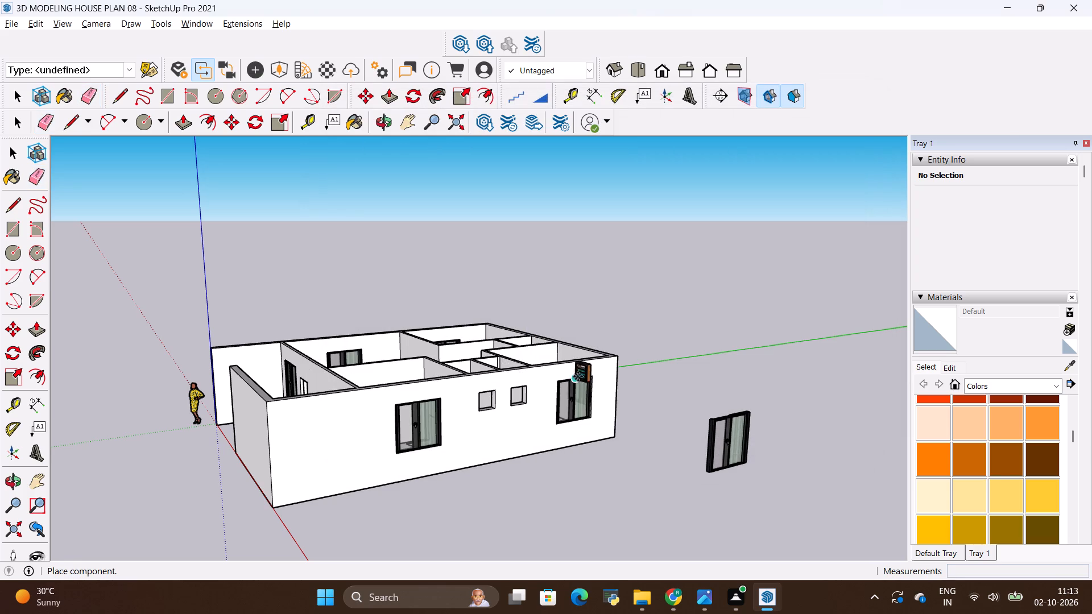
{"action": "left_click", "coordinate": [582, 505]}
Scale the ventilator's depth along the green axis to about 0.44.
{"action": "scroll", "coordinate": [585, 527], "scroll_direction": "up", "scroll_amount": 8}
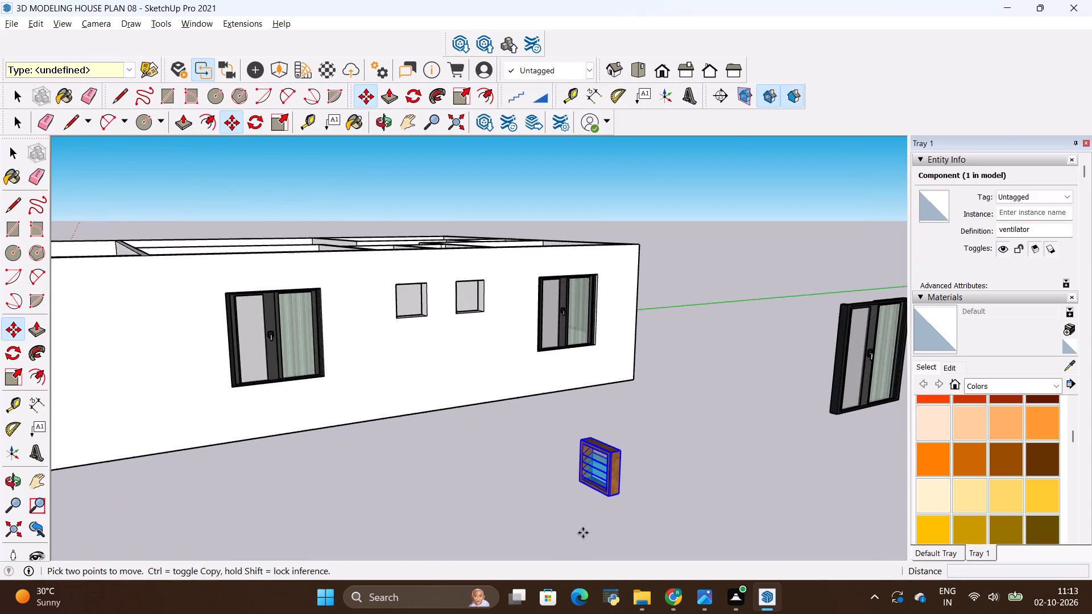
{"action": "scroll", "coordinate": [623, 520], "scroll_direction": "up", "scroll_amount": 4}
{"action": "key", "text": "s"}
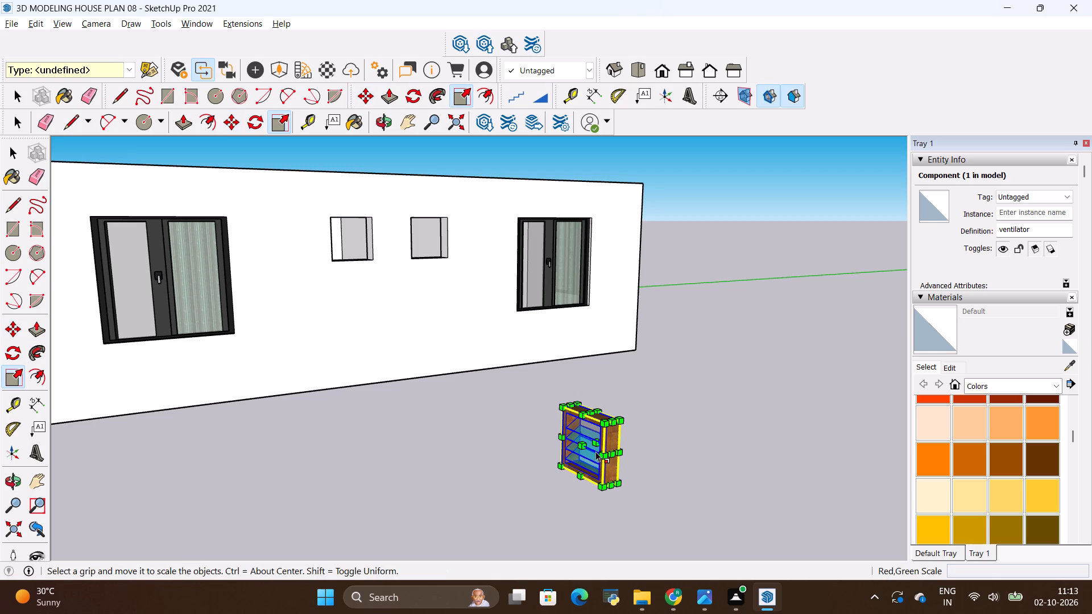
{"action": "left_click", "coordinate": [578, 445]}
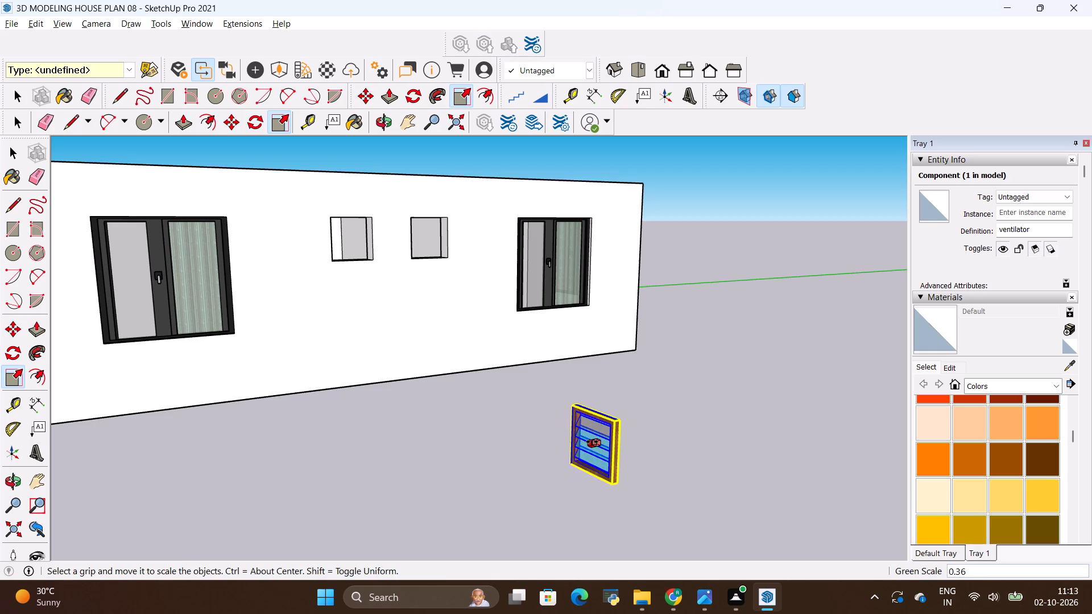
{"action": "scroll", "coordinate": [591, 442], "scroll_direction": "up", "scroll_amount": 8}
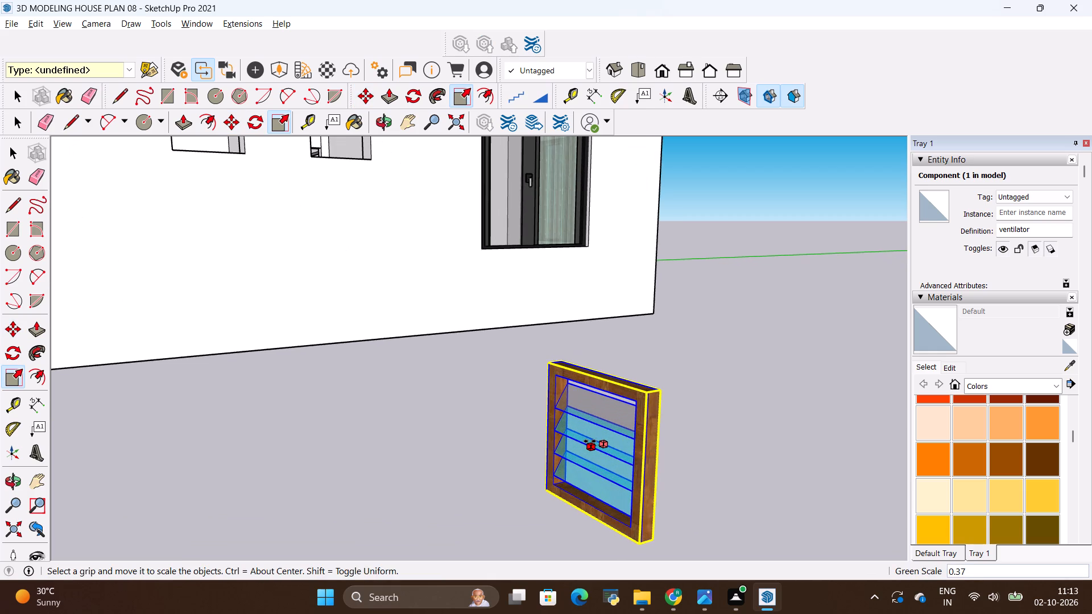
{"action": "left_click", "coordinate": [588, 442]}
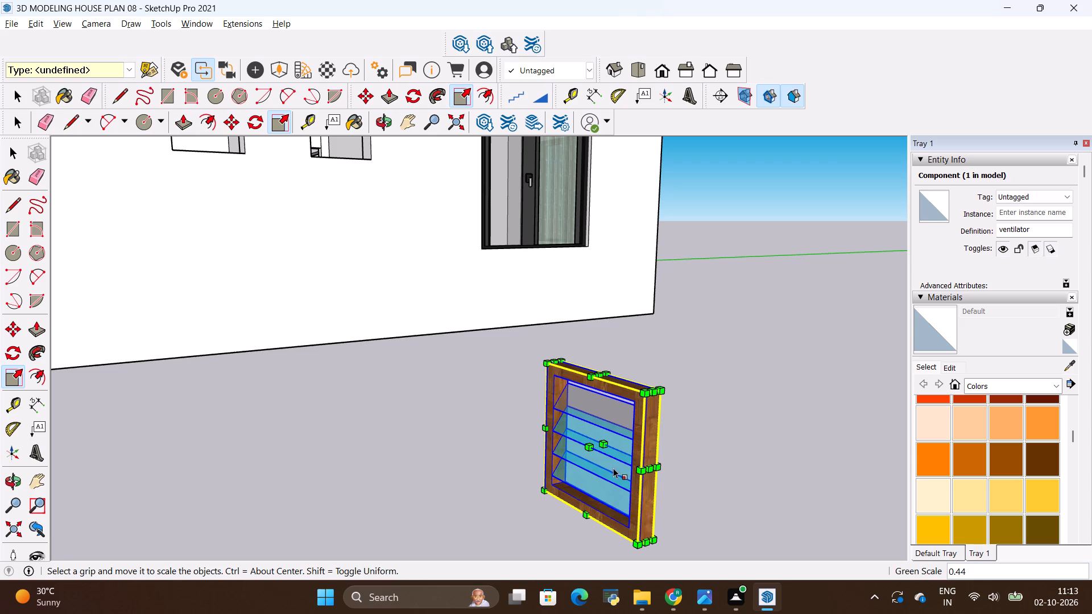
Rotate the ventilator 90 degrees about the vertical axis at its lower corner so it lies parallel to the side wall.
{"action": "scroll", "coordinate": [605, 483], "scroll_direction": "down", "scroll_amount": 6}
{"action": "middle_click_drag", "start_coordinate": [605, 480], "coordinate": [704, 517]}
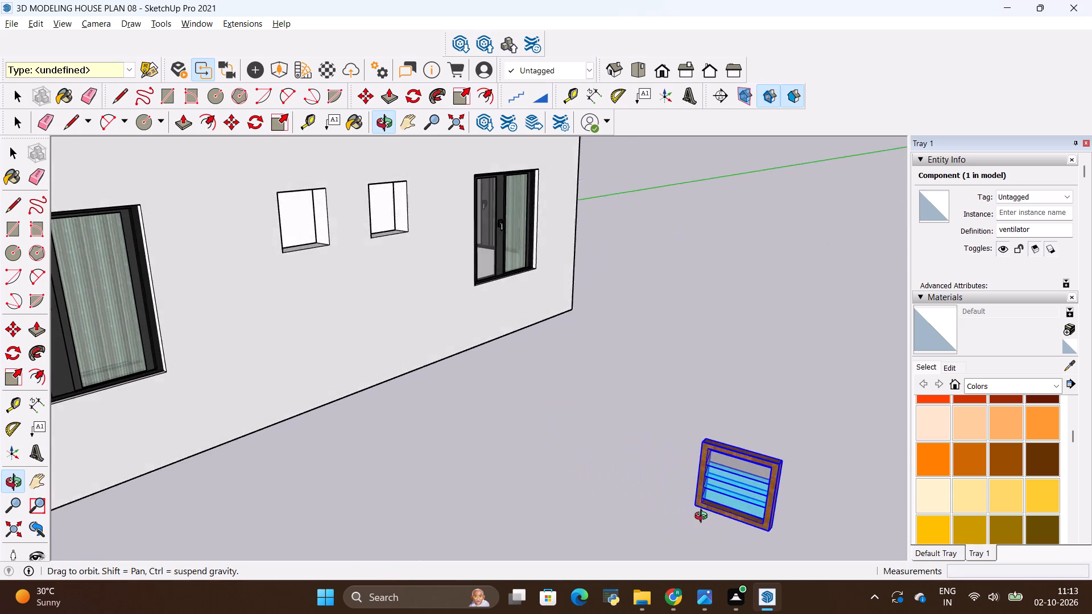
{"action": "middle_click_drag", "start_coordinate": [704, 517], "coordinate": [705, 507]}
{"action": "scroll", "coordinate": [705, 496], "scroll_direction": "down", "scroll_amount": 1}
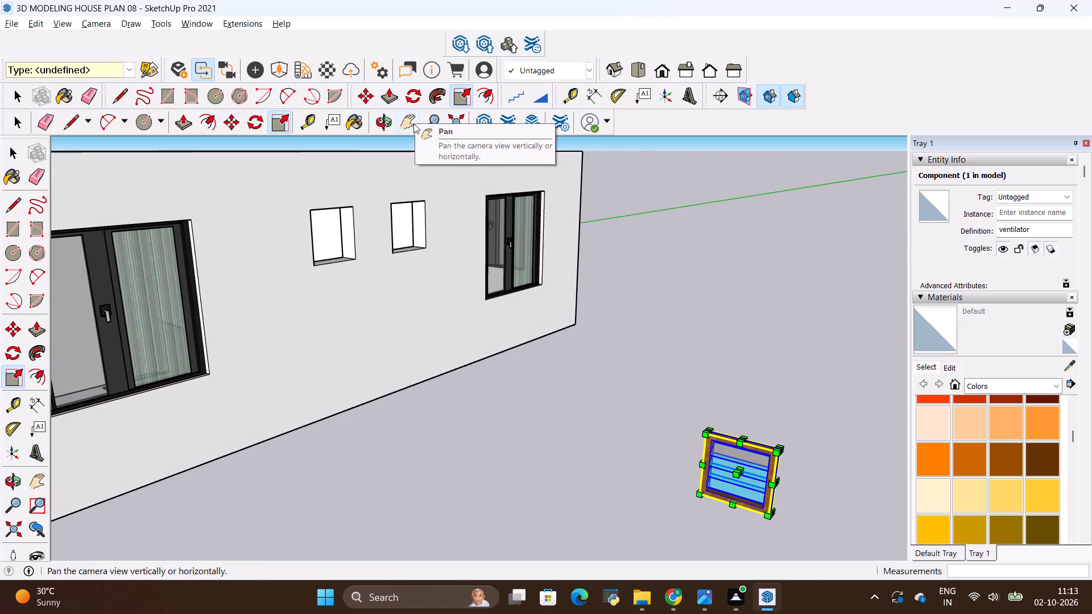
{"action": "key", "text": "space"}
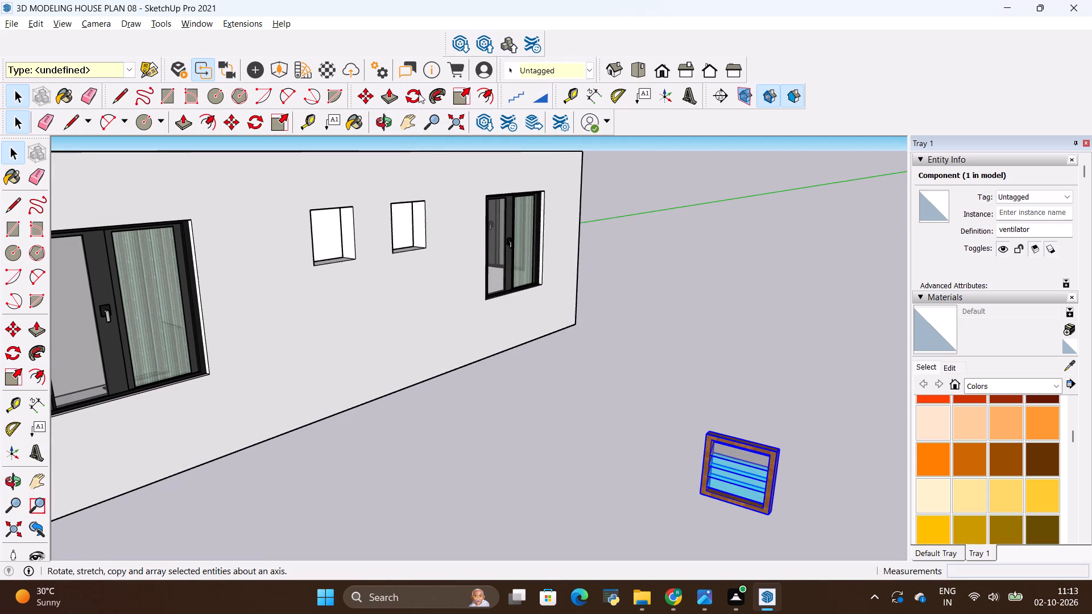
{"action": "left_click", "coordinate": [419, 93]}
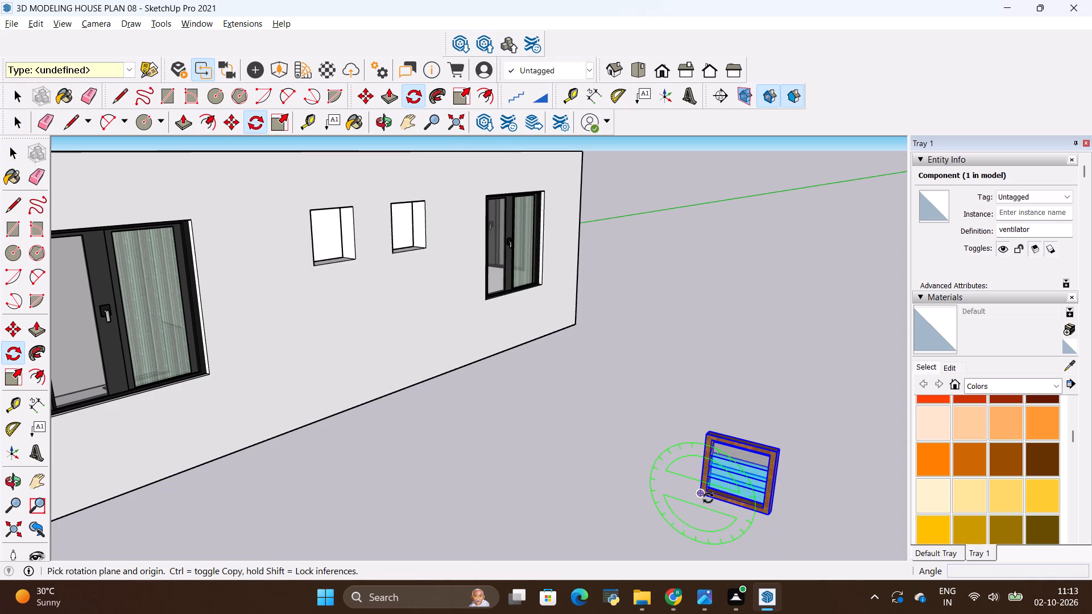
{"action": "left_click", "coordinate": [696, 497]}
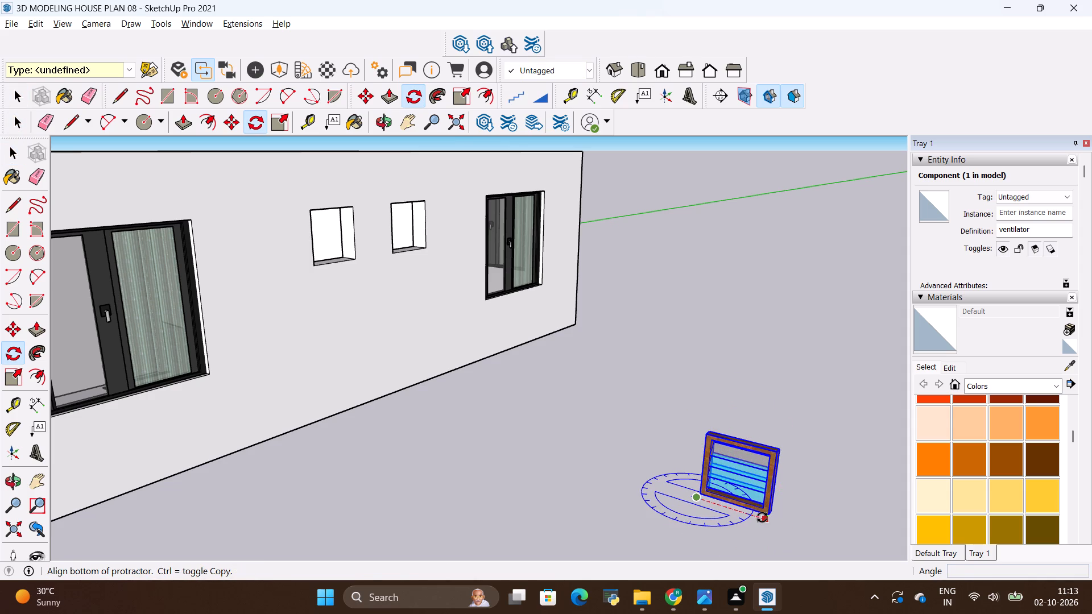
{"action": "left_click", "coordinate": [763, 518]}
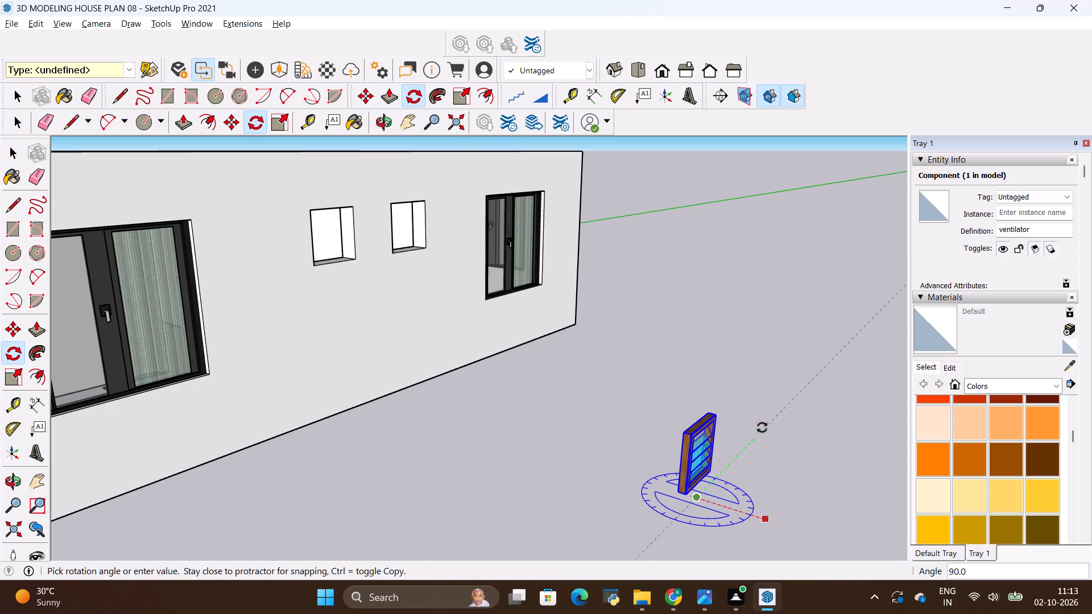
{"action": "left_click", "coordinate": [768, 436]}
{"action": "key", "text": "space"}
Copy the ventilator about 14' 10 3/4" to the side wall's small opening nearer the front of the house.
{"action": "scroll", "coordinate": [689, 434], "scroll_direction": "up", "scroll_amount": 2}
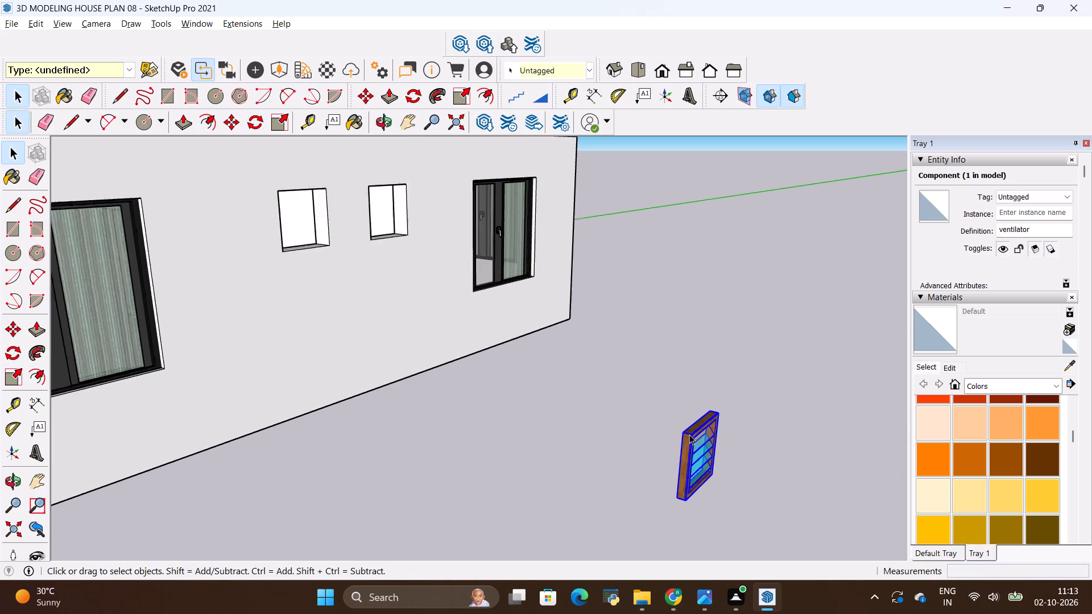
{"action": "scroll", "coordinate": [689, 434], "scroll_direction": "up", "scroll_amount": 1}
{"action": "key", "text": "m"}
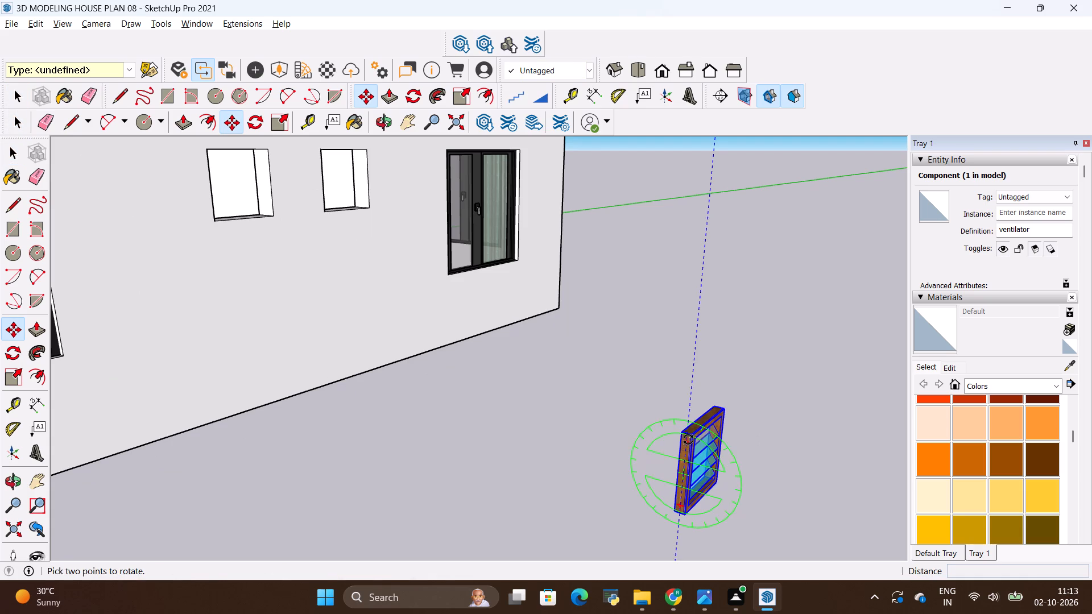
{"action": "left_click", "coordinate": [693, 433]}
{"action": "scroll", "coordinate": [489, 430], "scroll_direction": "down", "scroll_amount": 5}
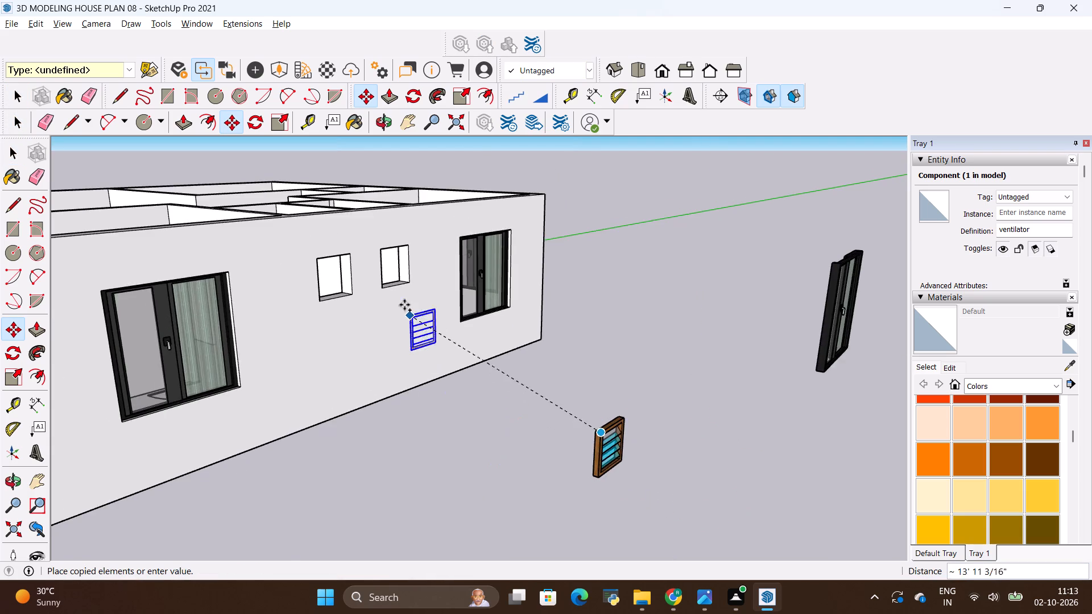
{"action": "scroll", "coordinate": [239, 215], "scroll_direction": "up", "scroll_amount": 4}
{"action": "middle_click_drag", "start_coordinate": [439, 437], "coordinate": [247, 496]}
{"action": "scroll", "coordinate": [189, 243], "scroll_direction": "up", "scroll_amount": 2}
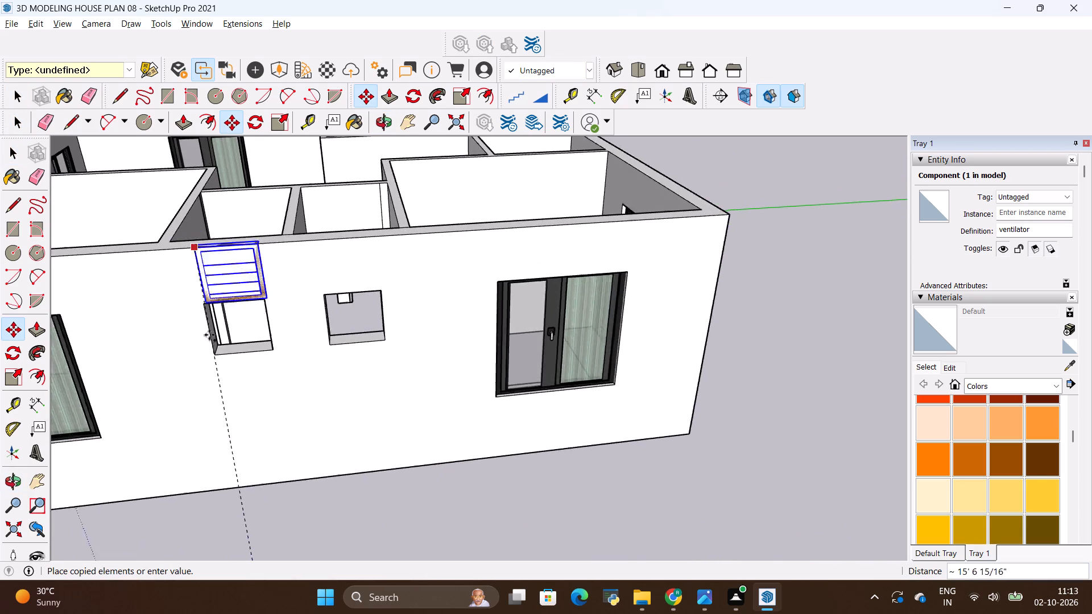
{"action": "scroll", "coordinate": [209, 335], "scroll_direction": "up", "scroll_amount": 10}
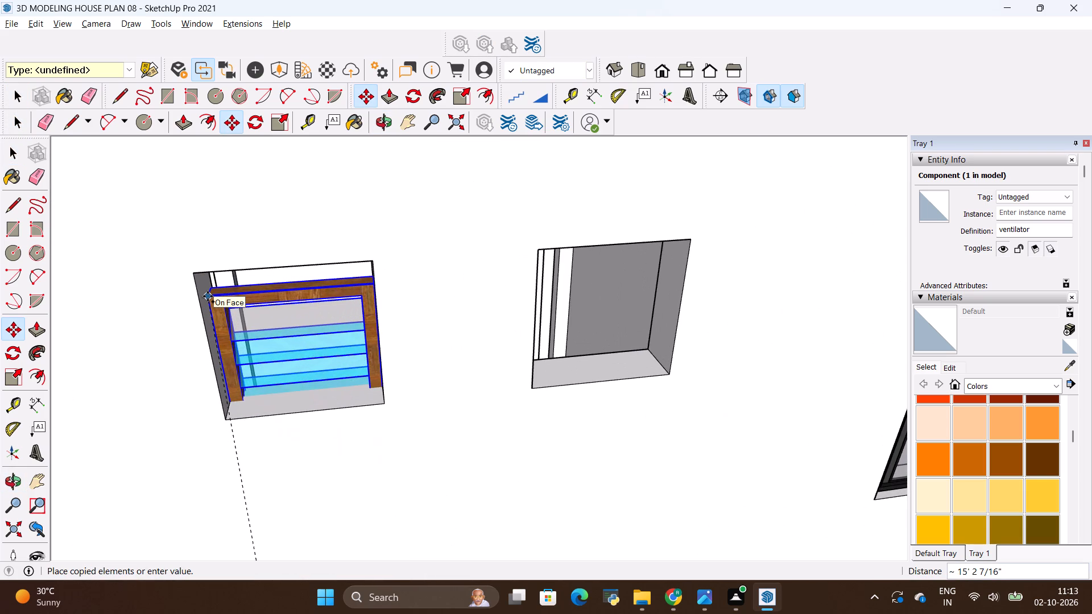
{"action": "scroll", "coordinate": [206, 292], "scroll_direction": "up", "scroll_amount": 2}
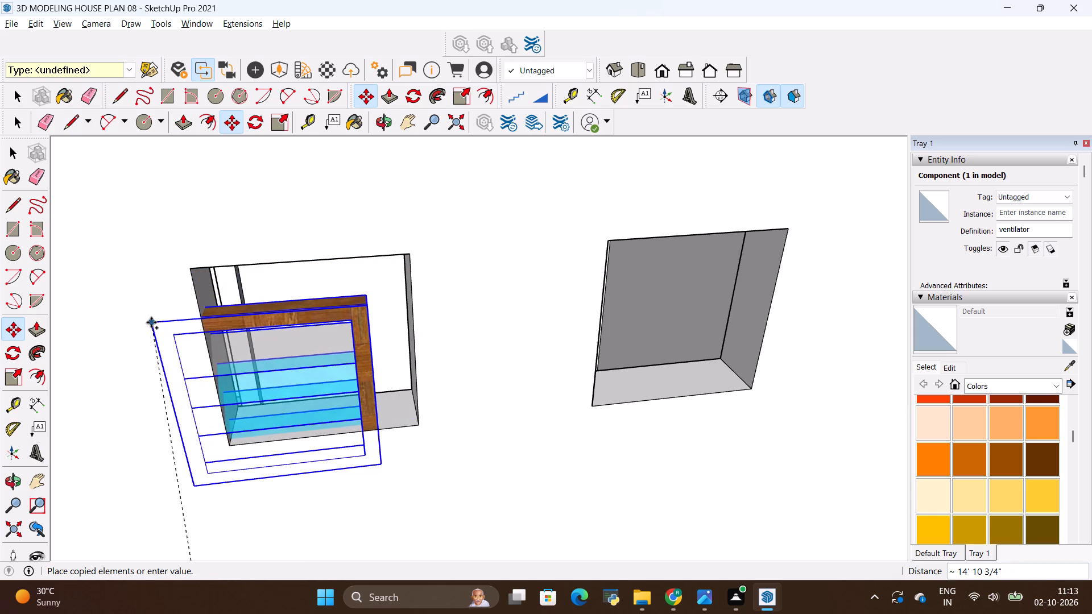
{"action": "left_click", "coordinate": [151, 322]}
Scale the copied ventilator down in width and height from its upper corner so it is smaller than the opening.
{"action": "key", "text": "s"}
{"action": "scroll", "coordinate": [361, 289], "scroll_direction": "up", "scroll_amount": 3}
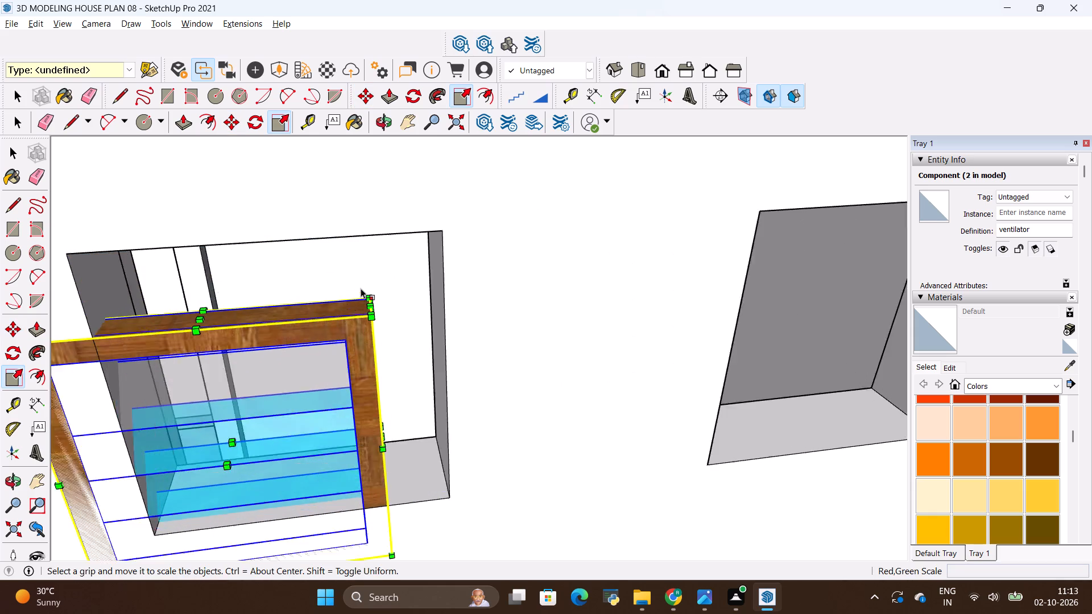
{"action": "scroll", "coordinate": [361, 288], "scroll_direction": "up", "scroll_amount": 1}
{"action": "left_click", "coordinate": [379, 323]}
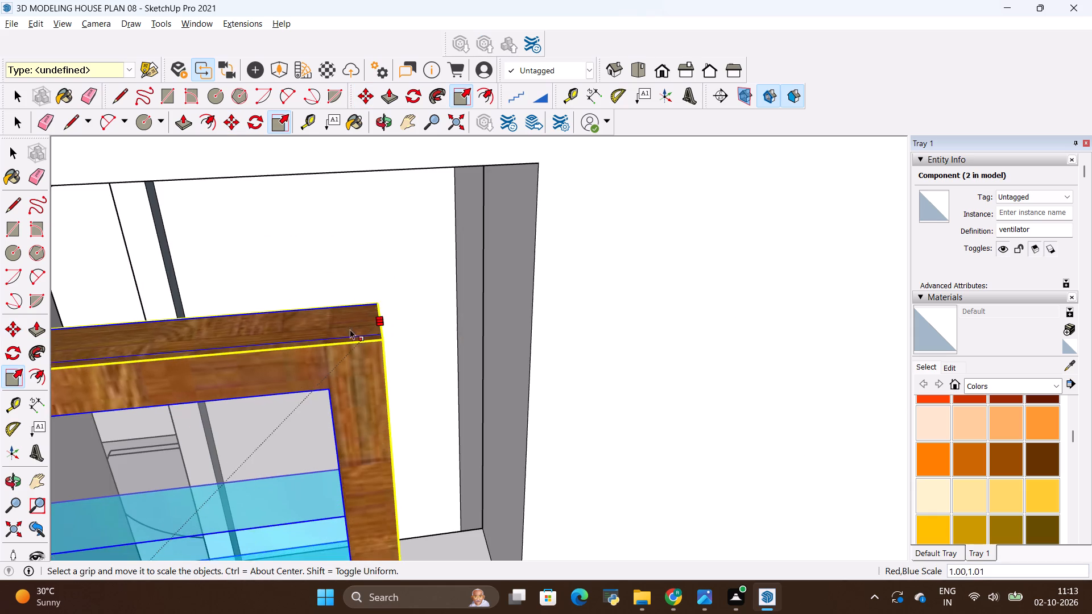
{"action": "left_click", "coordinate": [275, 412]}
{"action": "scroll", "coordinate": [315, 364], "scroll_direction": "down", "scroll_amount": 4}
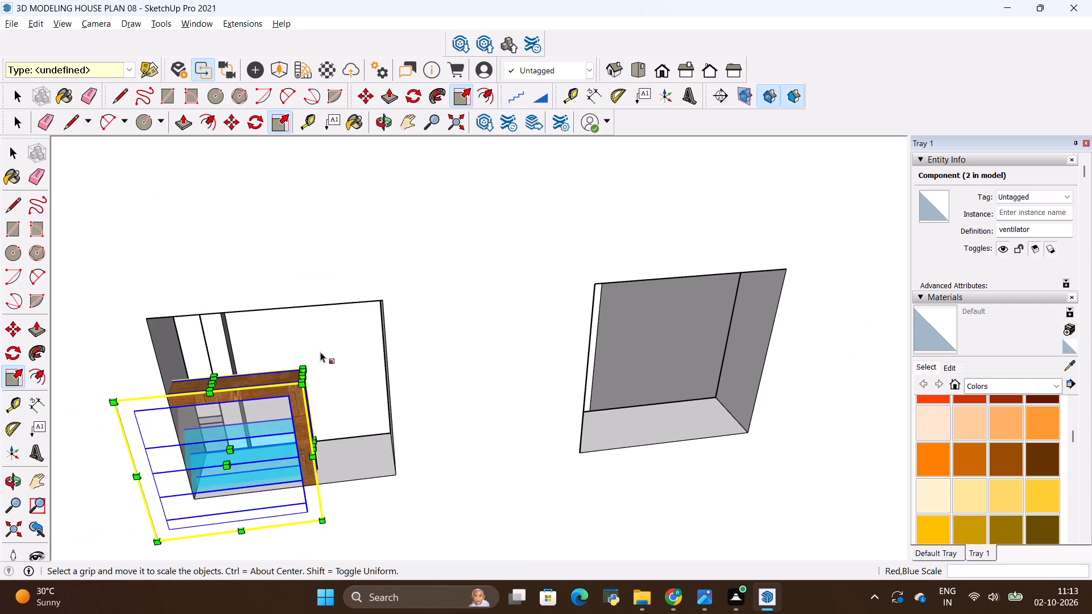
Move the copied ventilator by its lower outer corner about 9 1/2" into the lower corner of the small opening.
{"action": "key", "text": "m"}
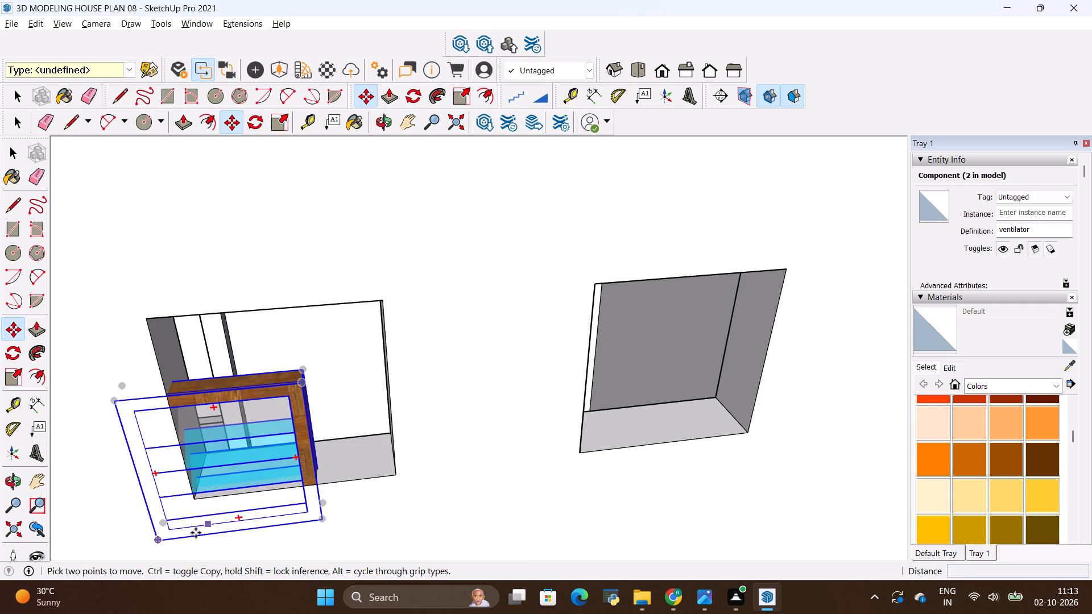
{"action": "left_click", "coordinate": [158, 540]}
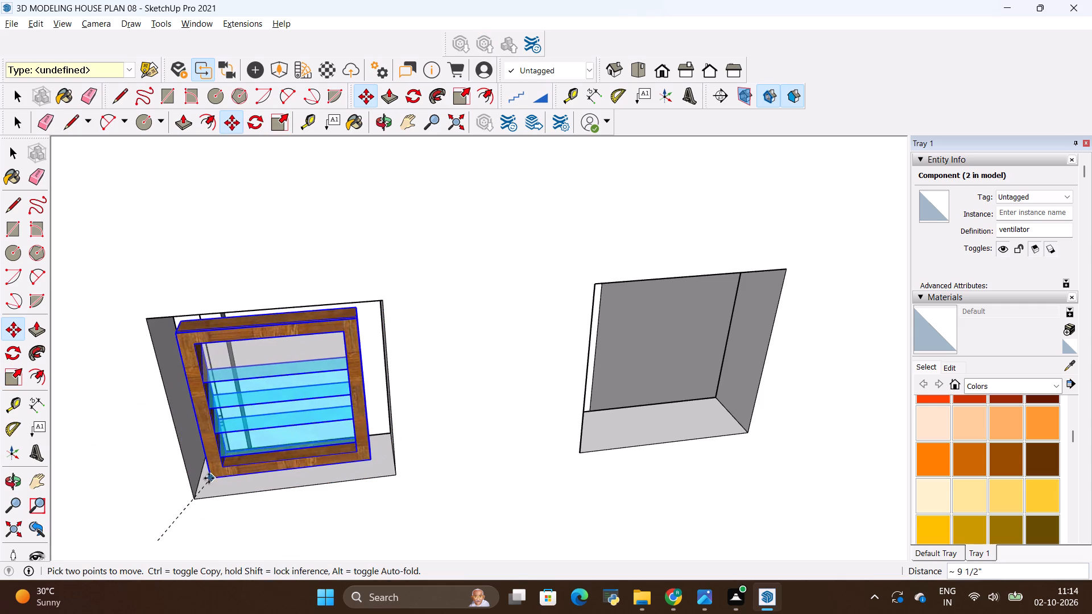
{"action": "left_click", "coordinate": [196, 480]}
Scale the ventilator in width and height by about 1.22 and 1.18 to meet the opening's upper corner.
{"action": "middle_click_drag", "start_coordinate": [330, 505], "coordinate": [258, 487]}
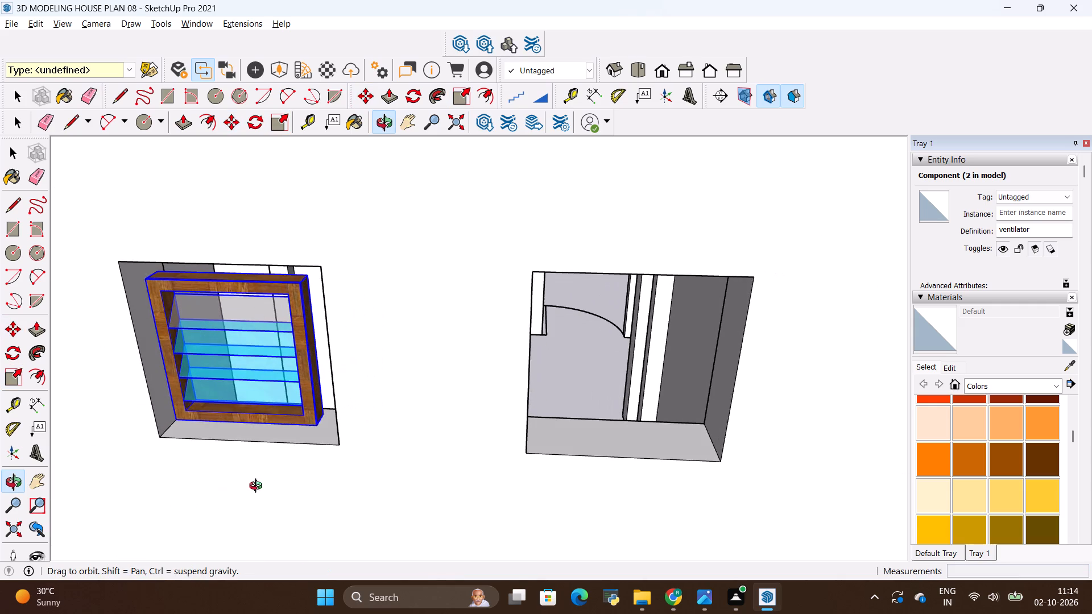
{"action": "middle_click_drag", "start_coordinate": [258, 487], "coordinate": [258, 487]}
{"action": "scroll", "coordinate": [303, 263], "scroll_direction": "up", "scroll_amount": 10}
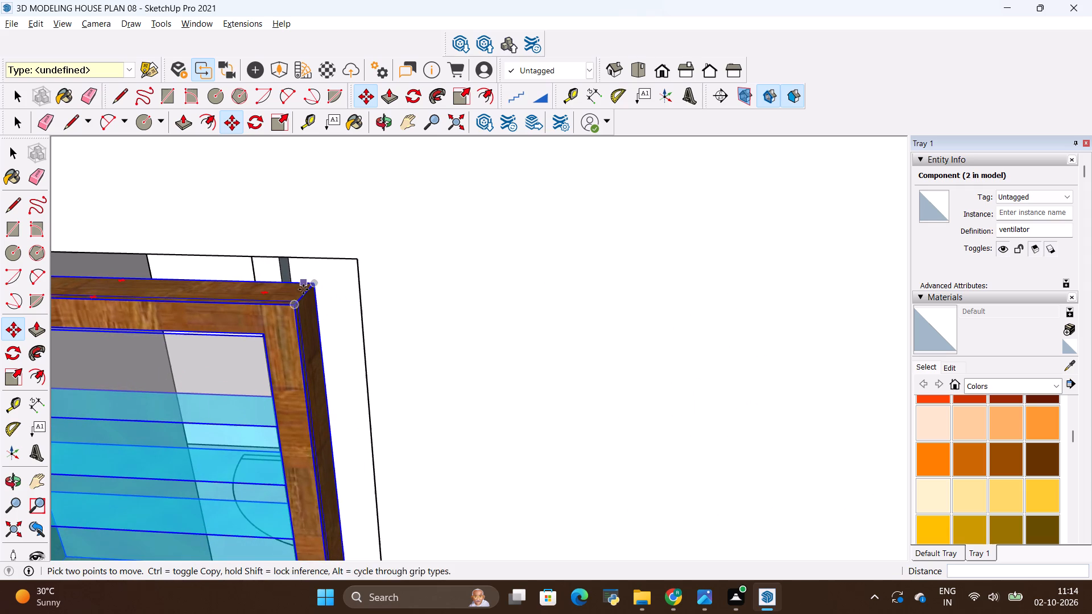
{"action": "key", "text": "s"}
{"action": "left_click", "coordinate": [306, 292]}
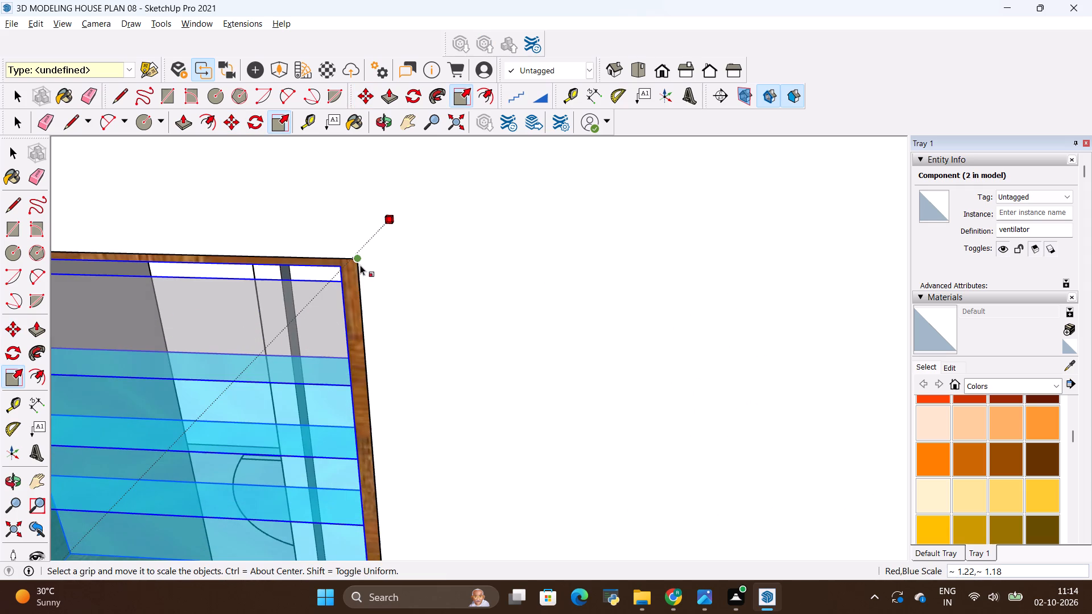
{"action": "middle_click_drag", "start_coordinate": [360, 264], "coordinate": [463, 179]}
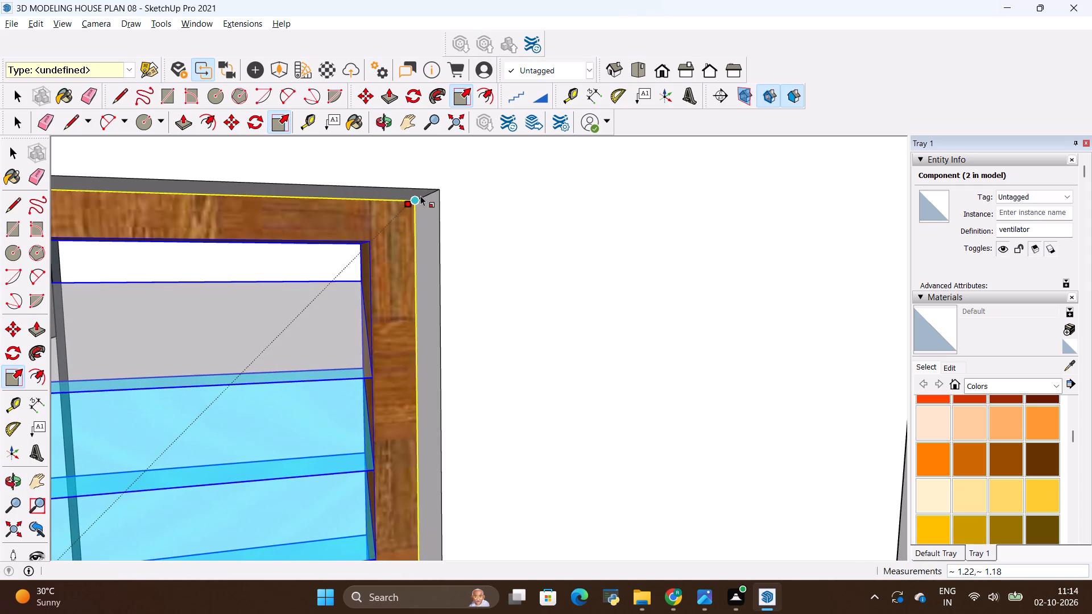
{"action": "left_click", "coordinate": [420, 196]}
{"action": "scroll", "coordinate": [477, 229], "scroll_direction": "down", "scroll_amount": 11}
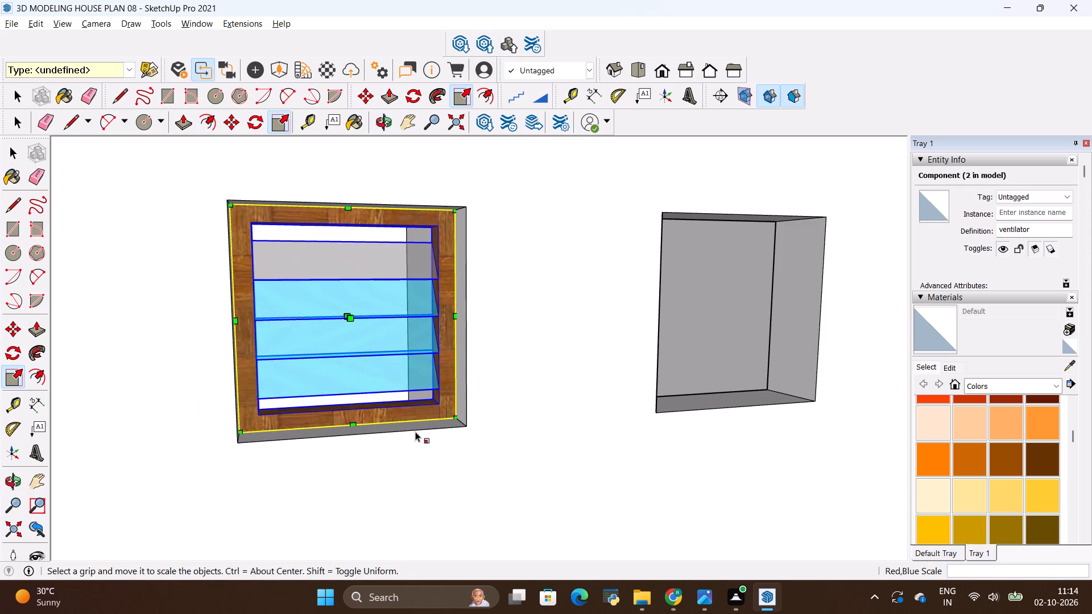
{"action": "middle_click_drag", "start_coordinate": [415, 438], "coordinate": [349, 497]}
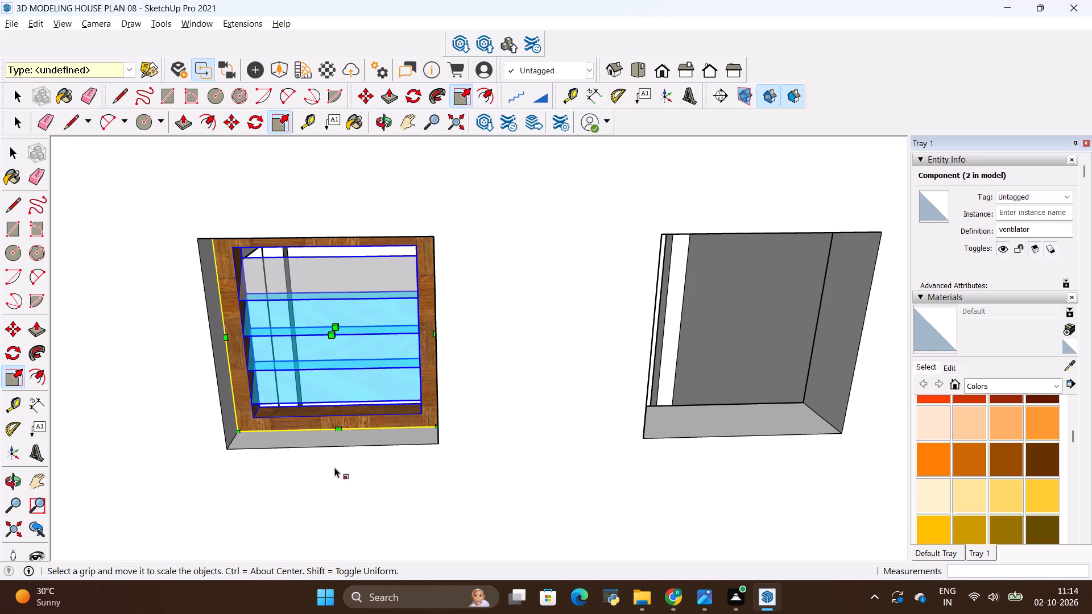
Copy the fitted ventilator 4' along the side wall into the lower corner of the adjacent small opening.
{"action": "left_click", "coordinate": [233, 437]}
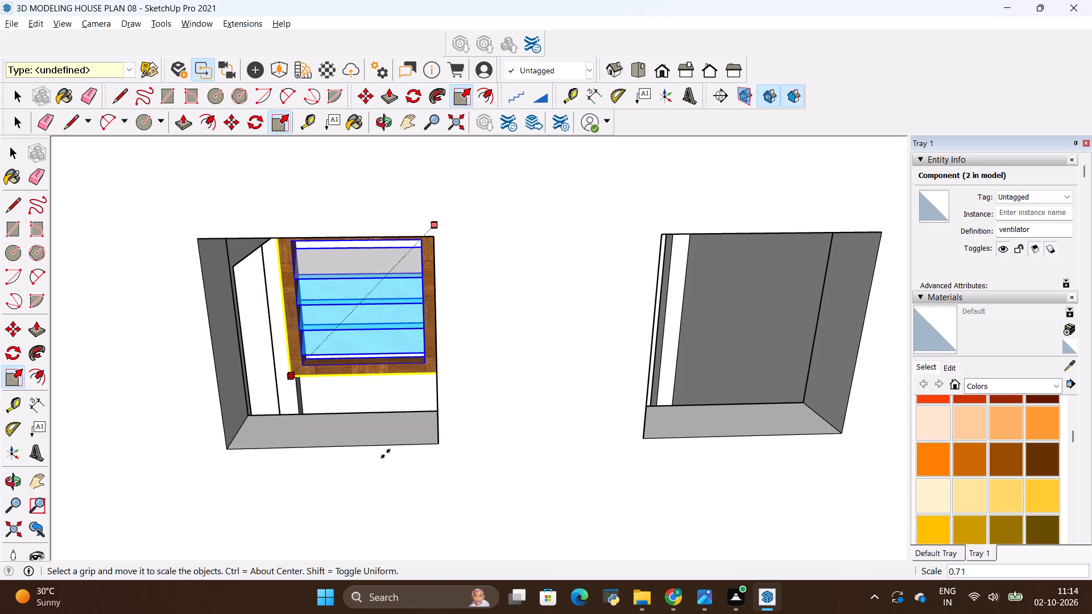
{"action": "key", "text": "Escape"}
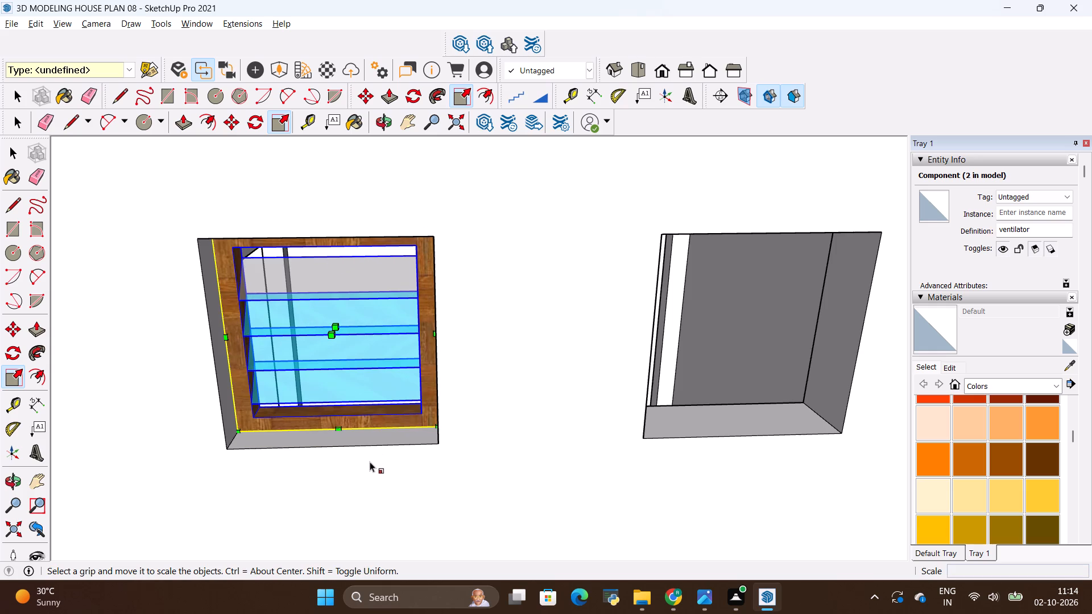
{"action": "key", "text": "m"}
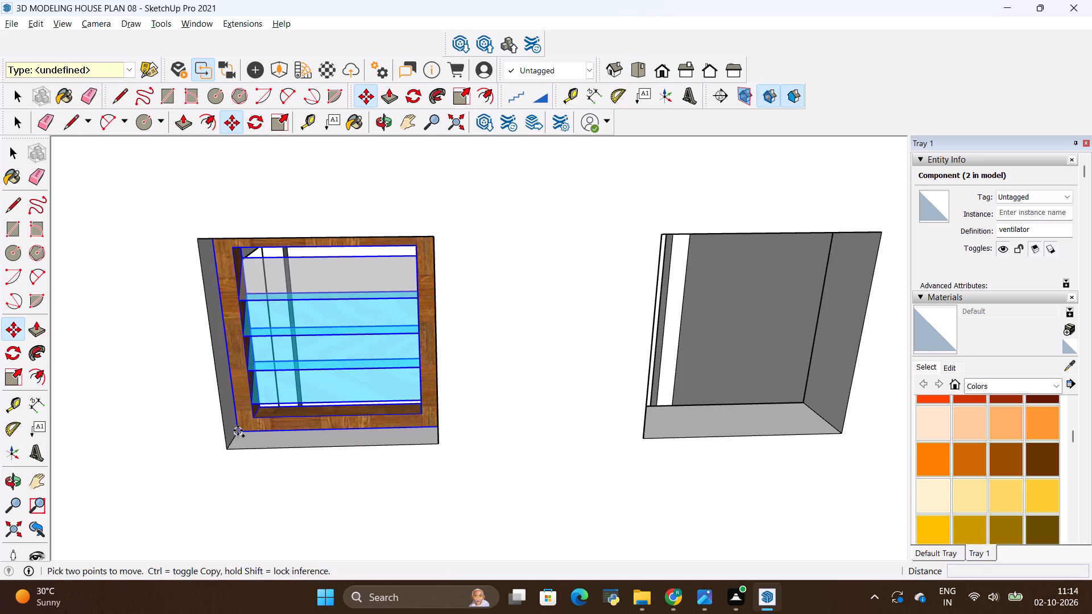
{"action": "left_click", "coordinate": [235, 430]}
{"action": "scroll", "coordinate": [488, 469], "scroll_direction": "down", "scroll_amount": 6}
{"action": "scroll", "coordinate": [675, 451], "scroll_direction": "up", "scroll_amount": 4}
{"action": "middle_click_drag", "start_coordinate": [639, 459], "coordinate": [504, 483]}
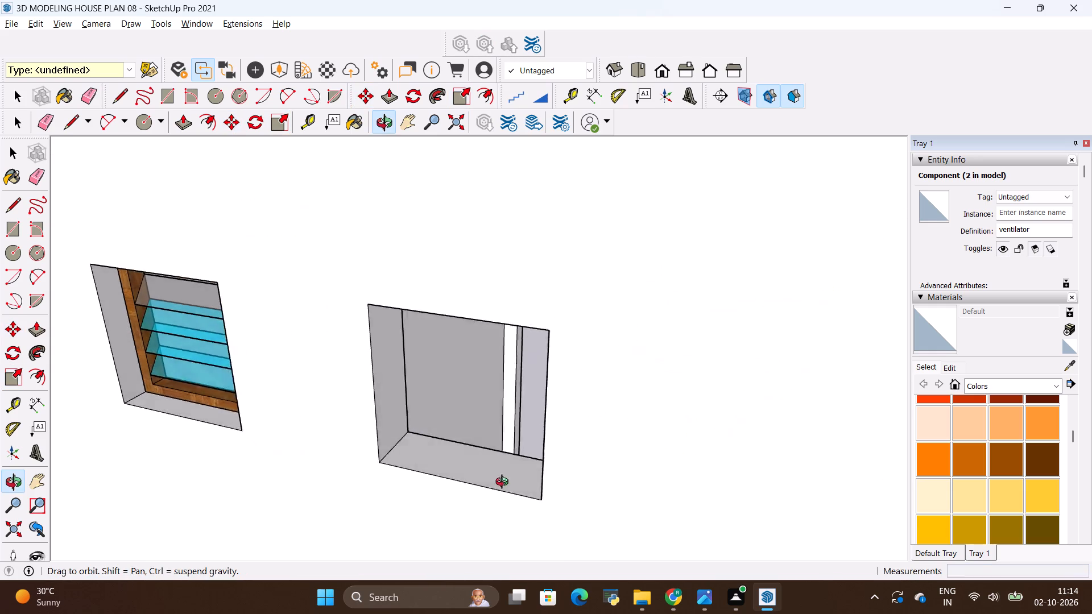
{"action": "middle_click_drag", "start_coordinate": [504, 483], "coordinate": [473, 482]}
{"action": "scroll", "coordinate": [369, 442], "scroll_direction": "up", "scroll_amount": 1}
{"action": "left_click", "coordinate": [358, 439]}
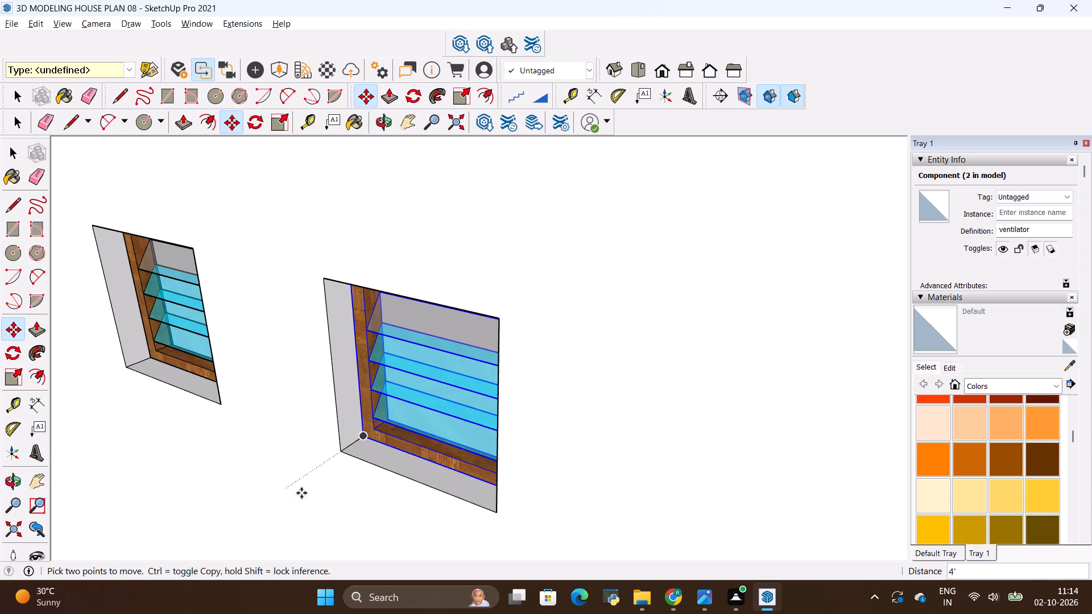
Copy the ventilator about 22' 8" to a free spot on the ground outside the house corner.
{"action": "left_click_drag", "start_coordinate": [364, 441], "coordinate": [333, 453], "text": "ctrl"}
{"action": "scroll", "coordinate": [308, 500], "scroll_direction": "down", "scroll_amount": 11}
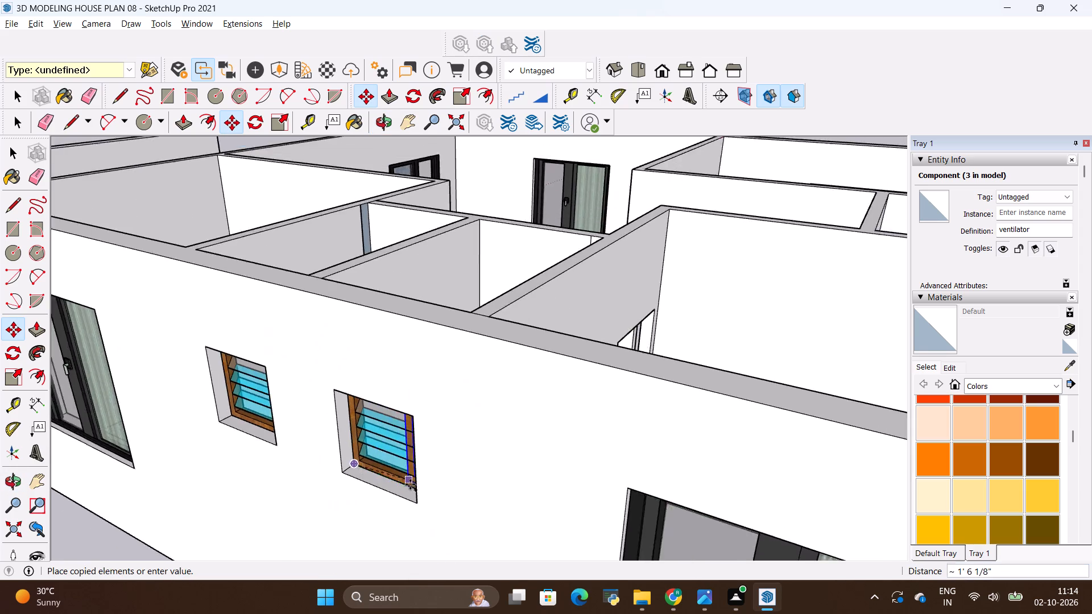
{"action": "scroll", "coordinate": [410, 484], "scroll_direction": "down", "scroll_amount": 8}
{"action": "scroll", "coordinate": [353, 297], "scroll_direction": "down", "scroll_amount": 5}
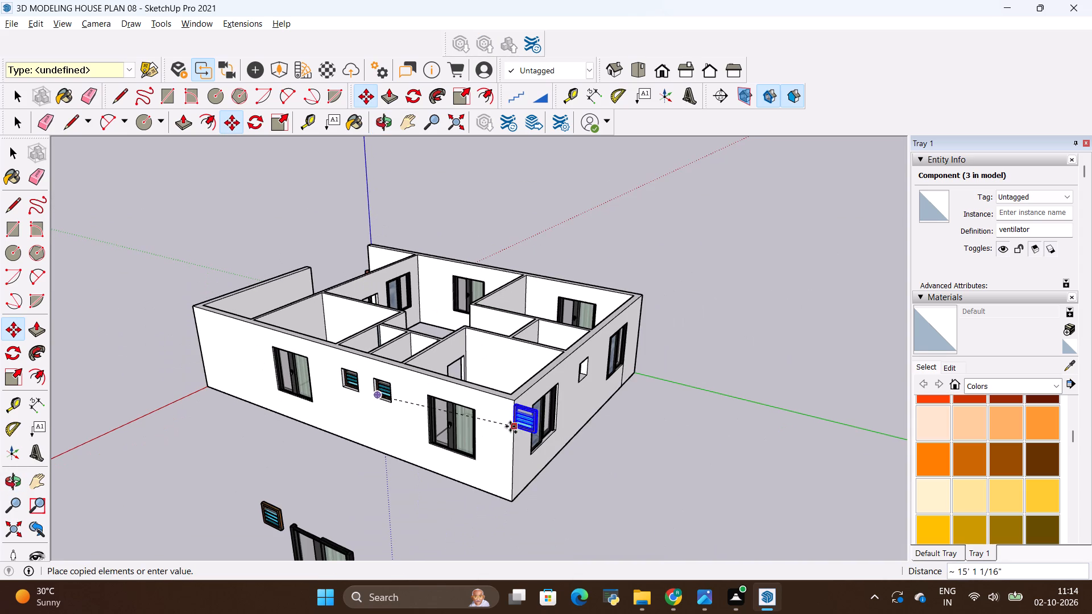
{"action": "left_click", "coordinate": [588, 483]}
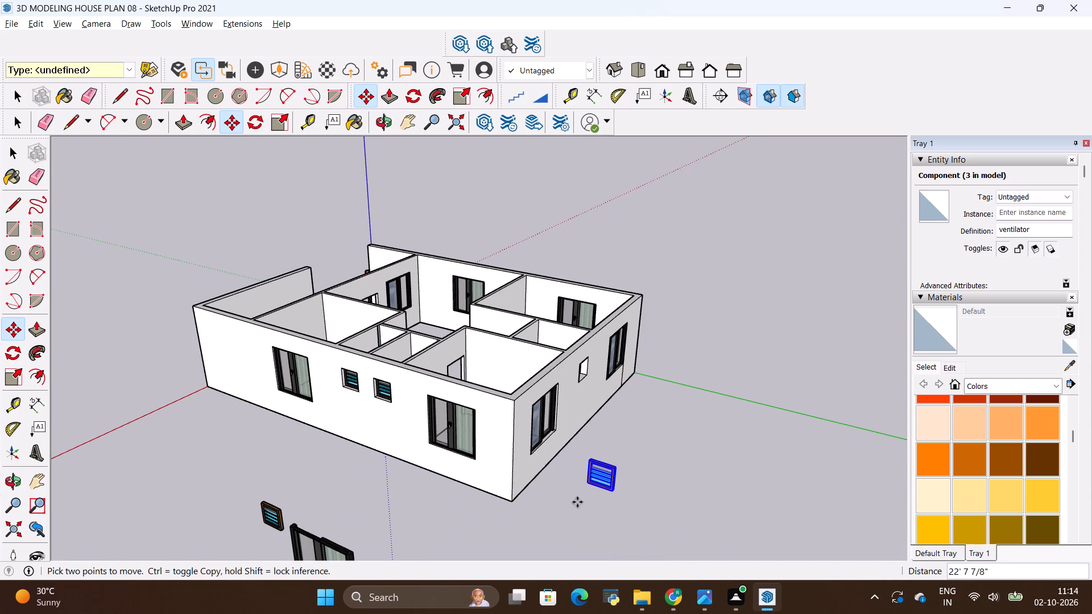
{"action": "scroll", "coordinate": [577, 502], "scroll_direction": "up", "scroll_amount": 3}
{"action": "key", "text": "space"}
{"action": "left_click", "coordinate": [577, 499]}
Rotate the loose ventilator copy 90° horizontally about its lower corner to align it with the adjoining wall.
{"action": "scroll", "coordinate": [601, 471], "scroll_direction": "up", "scroll_amount": 1}
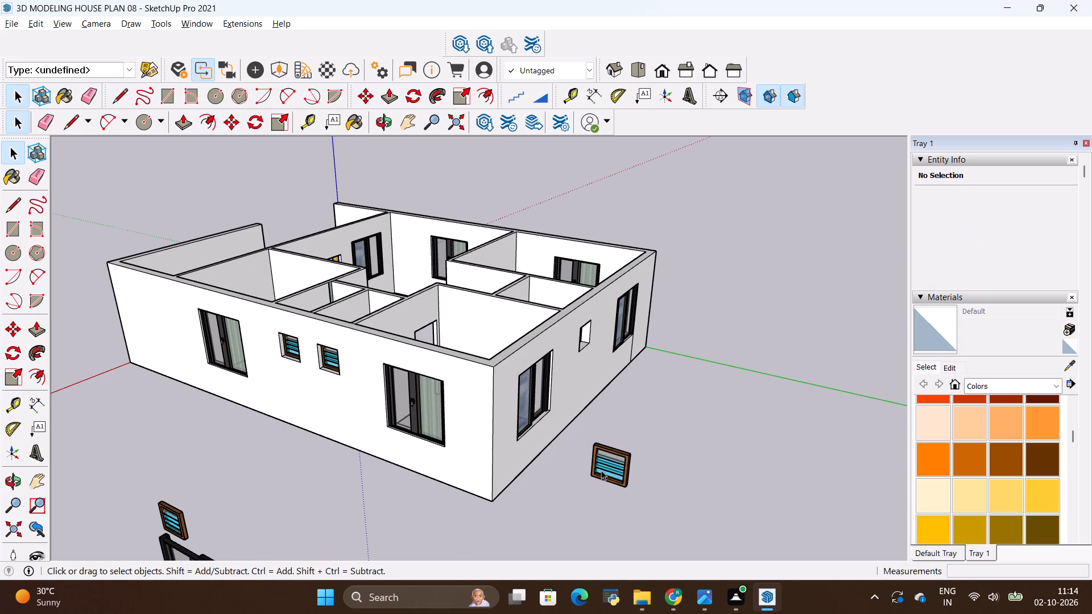
{"action": "middle_click_drag", "start_coordinate": [601, 470], "coordinate": [650, 495]}
{"action": "left_click", "coordinate": [657, 480]}
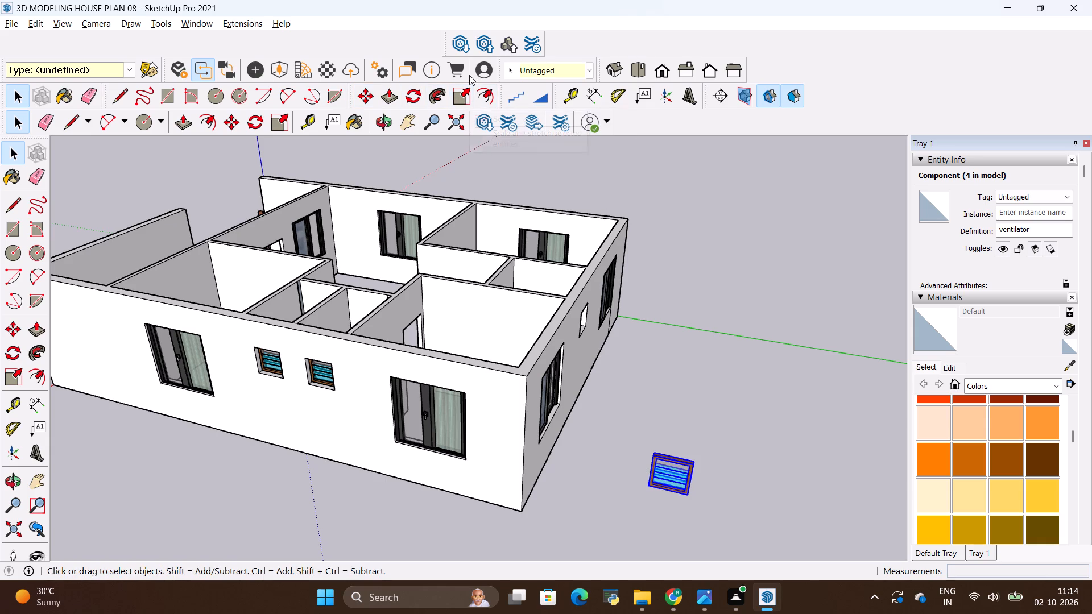
{"action": "left_click", "coordinate": [414, 98]}
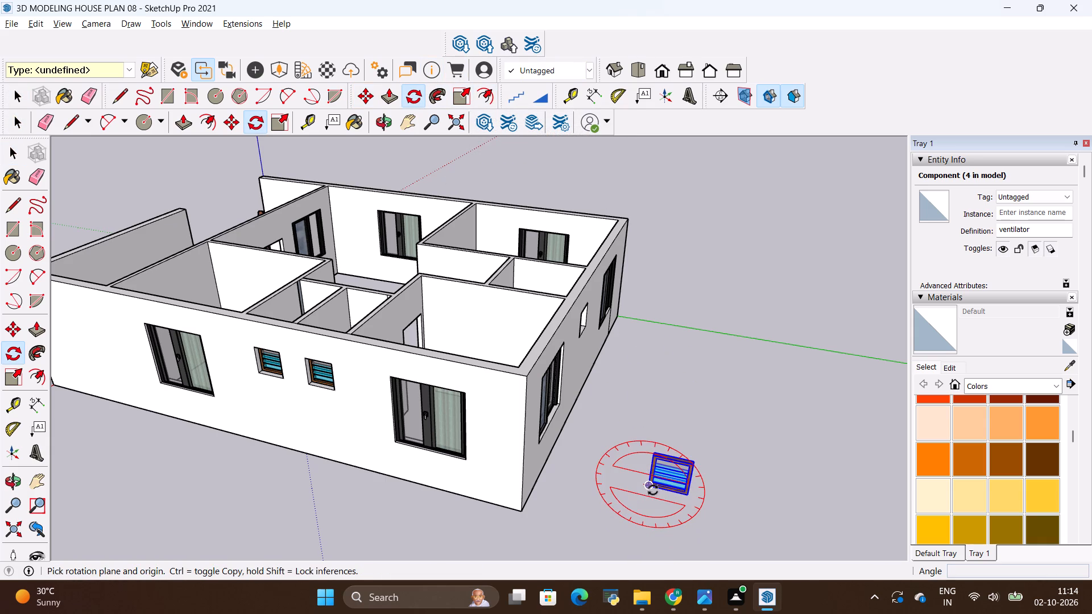
{"action": "scroll", "coordinate": [650, 489], "scroll_direction": "up", "scroll_amount": 7}
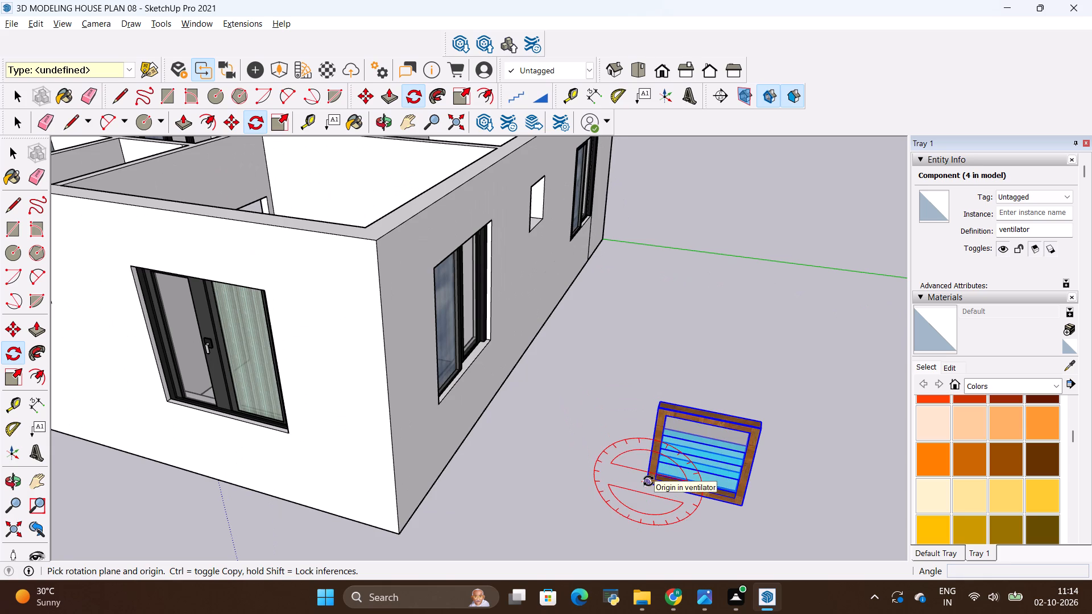
{"action": "scroll", "coordinate": [648, 483], "scroll_direction": "up", "scroll_amount": 8}
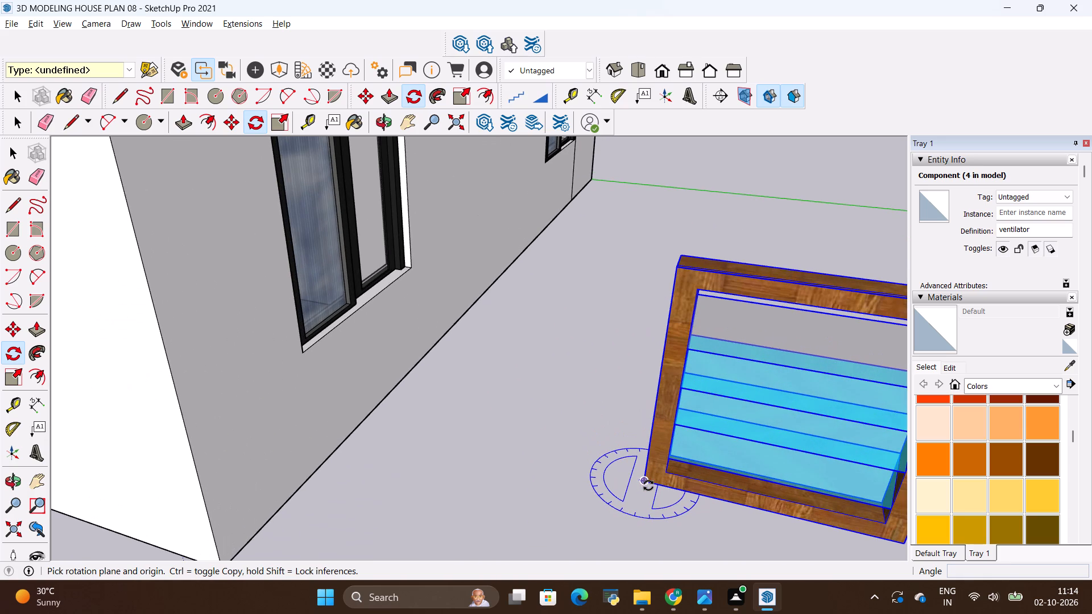
{"action": "left_click", "coordinate": [648, 485]}
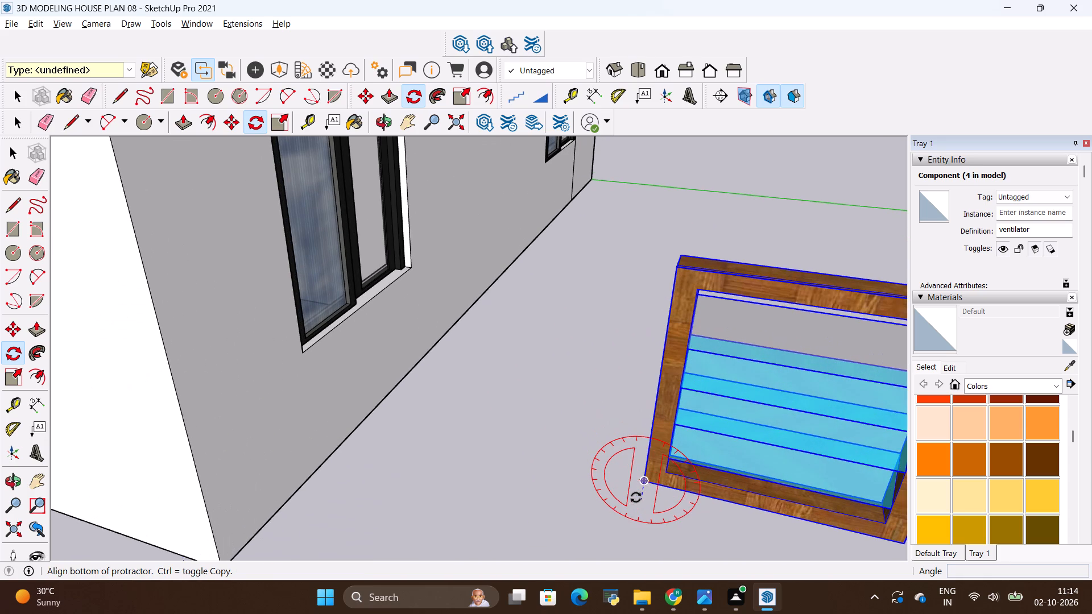
{"action": "key", "text": "Escape"}
{"action": "scroll", "coordinate": [653, 485], "scroll_direction": "up", "scroll_amount": 1}
{"action": "scroll", "coordinate": [708, 499], "scroll_direction": "up", "scroll_amount": 4}
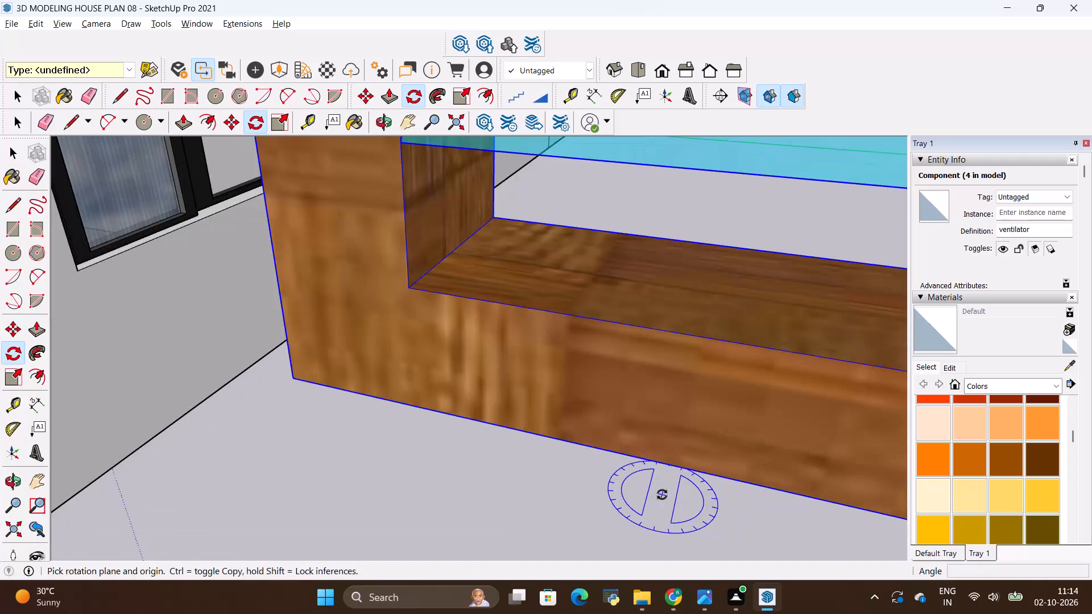
{"action": "scroll", "coordinate": [661, 495], "scroll_direction": "down", "scroll_amount": 4}
{"action": "middle_click_drag", "start_coordinate": [661, 495], "coordinate": [640, 487]}
{"action": "scroll", "coordinate": [637, 487], "scroll_direction": "down", "scroll_amount": 5}
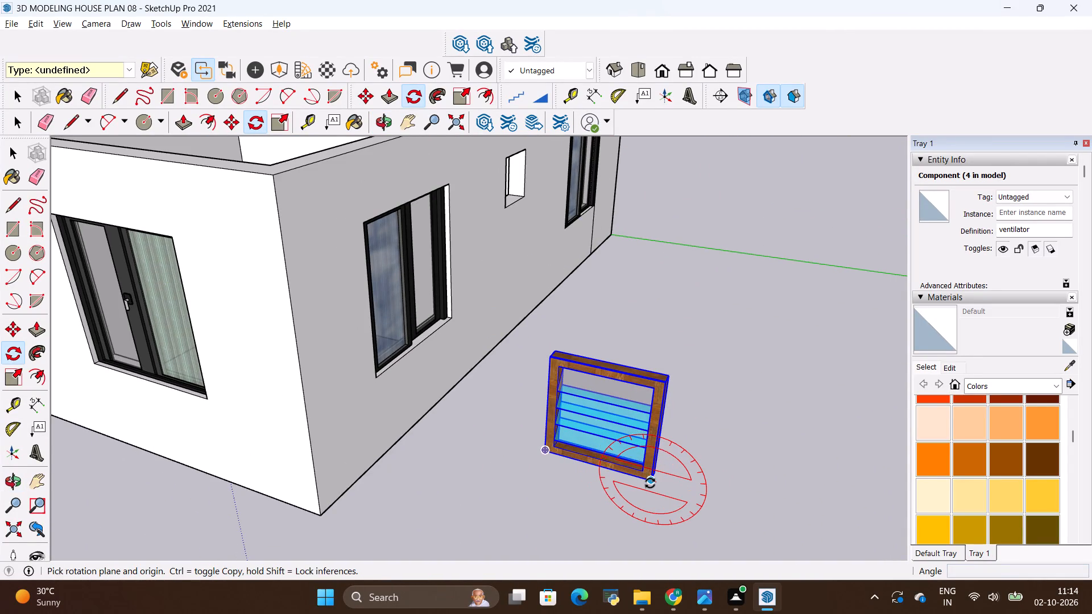
{"action": "scroll", "coordinate": [650, 483], "scroll_direction": "up", "scroll_amount": 4}
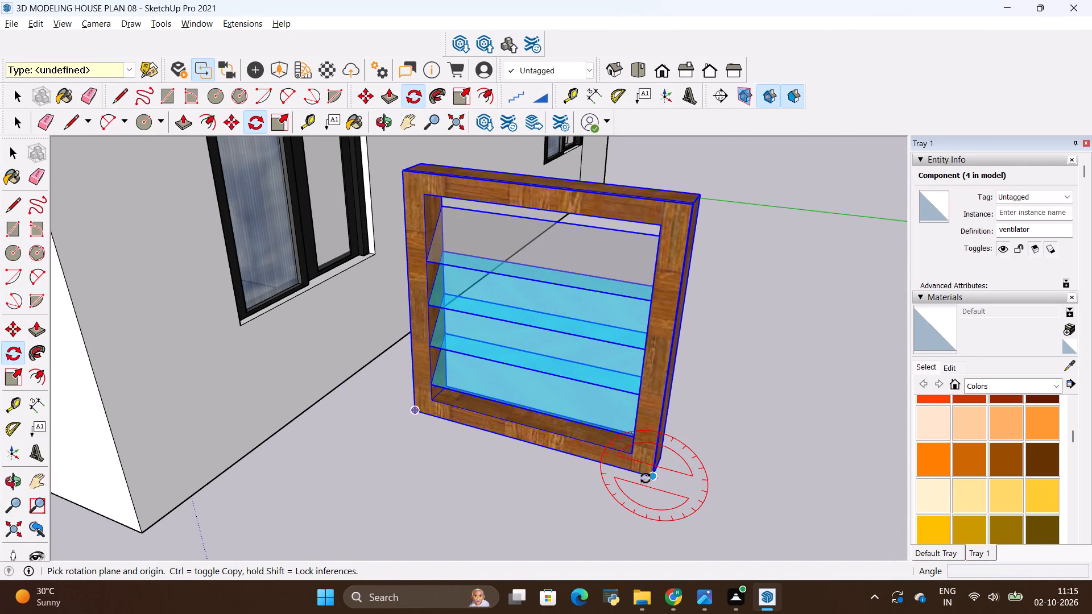
{"action": "middle_click_drag", "start_coordinate": [621, 479], "coordinate": [741, 405]}
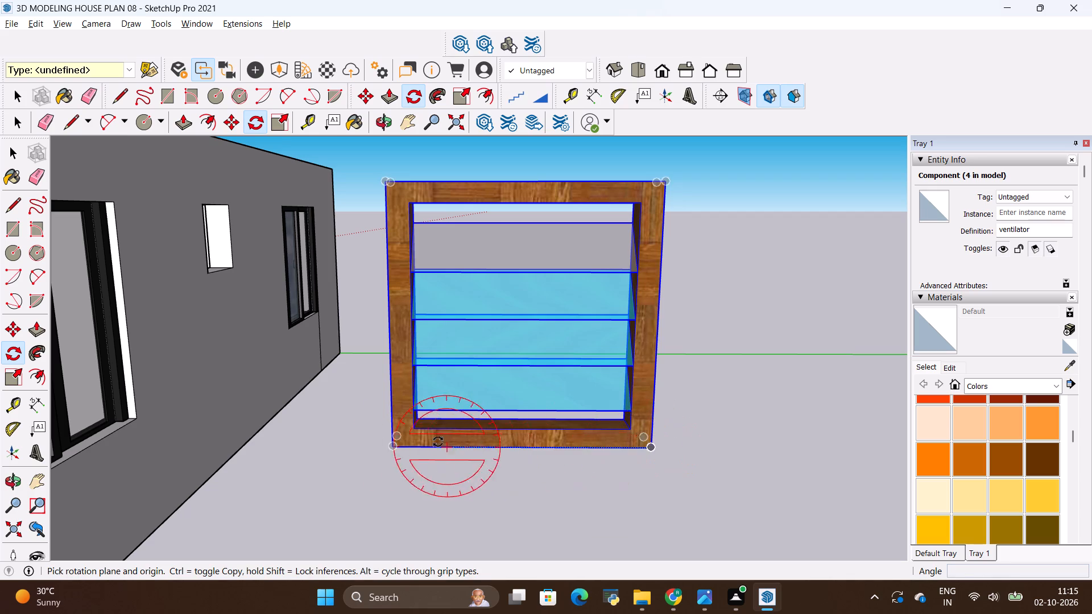
{"action": "scroll", "coordinate": [421, 404], "scroll_direction": "down", "scroll_amount": 2}
{"action": "middle_click_drag", "start_coordinate": [421, 404], "coordinate": [419, 406]}
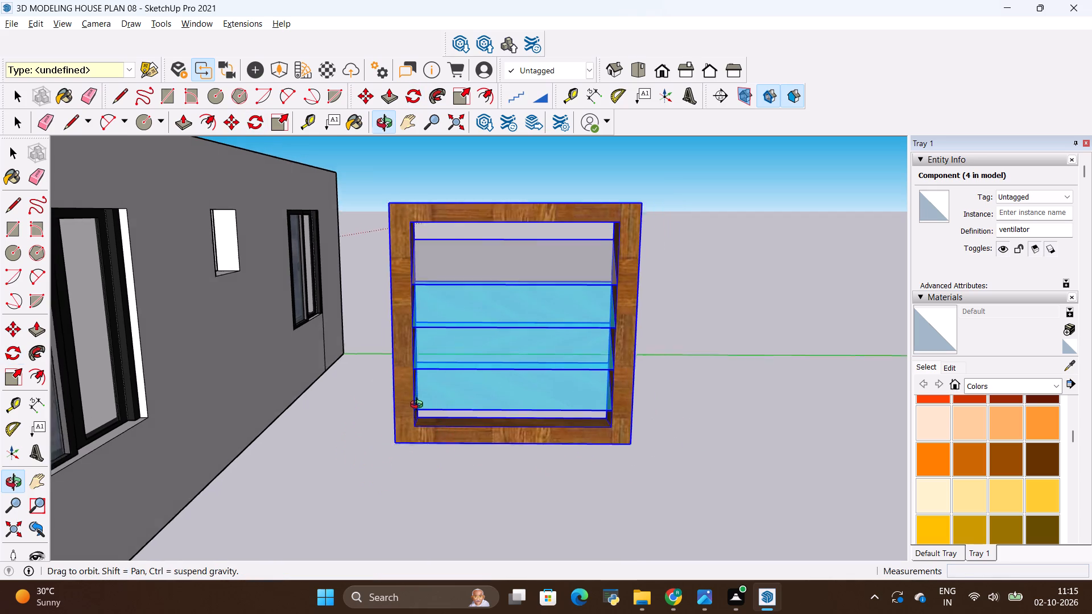
{"action": "middle_click_drag", "start_coordinate": [419, 406], "coordinate": [410, 483]}
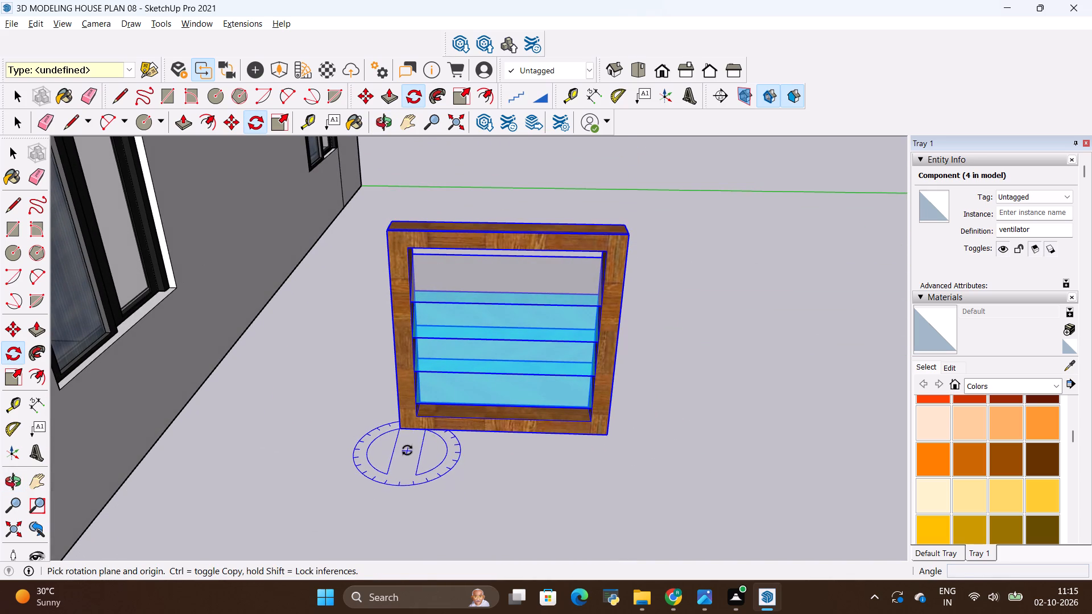
{"action": "left_click", "coordinate": [413, 442]}
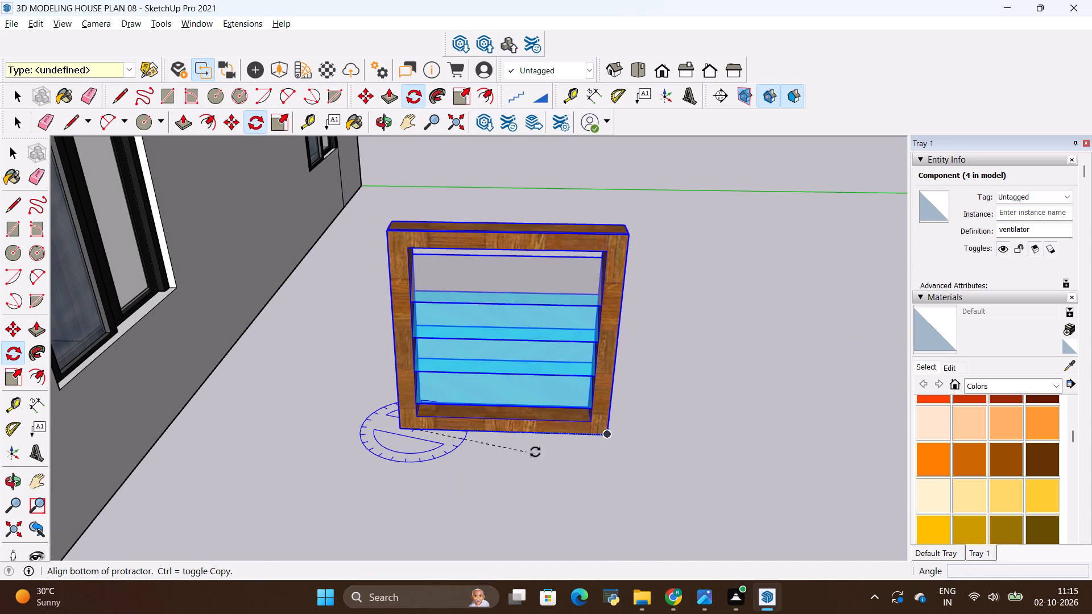
{"action": "left_click", "coordinate": [608, 433]}
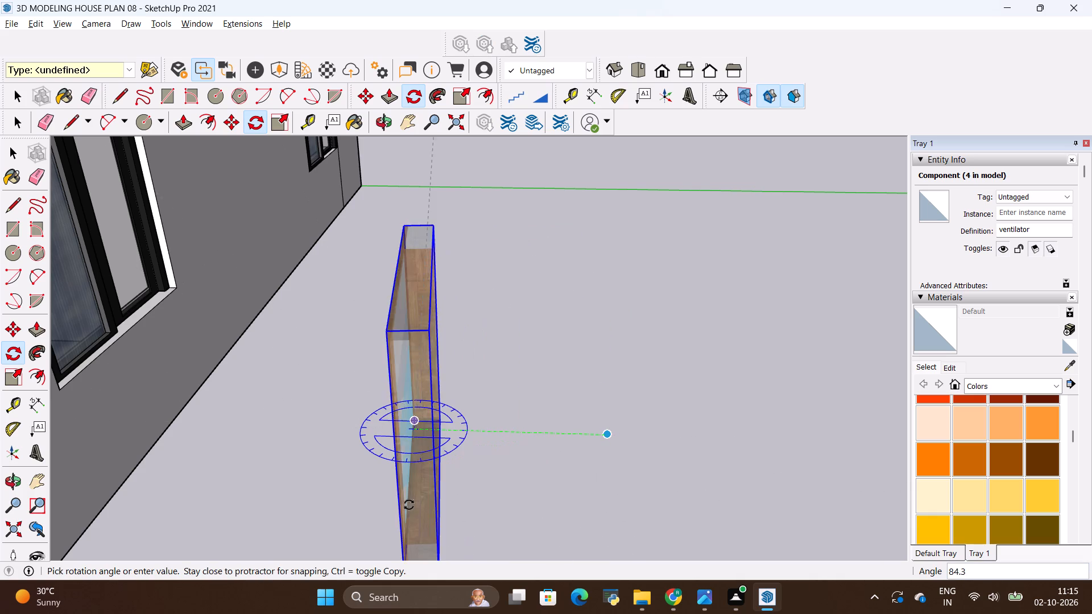
{"action": "left_click", "coordinate": [390, 527]}
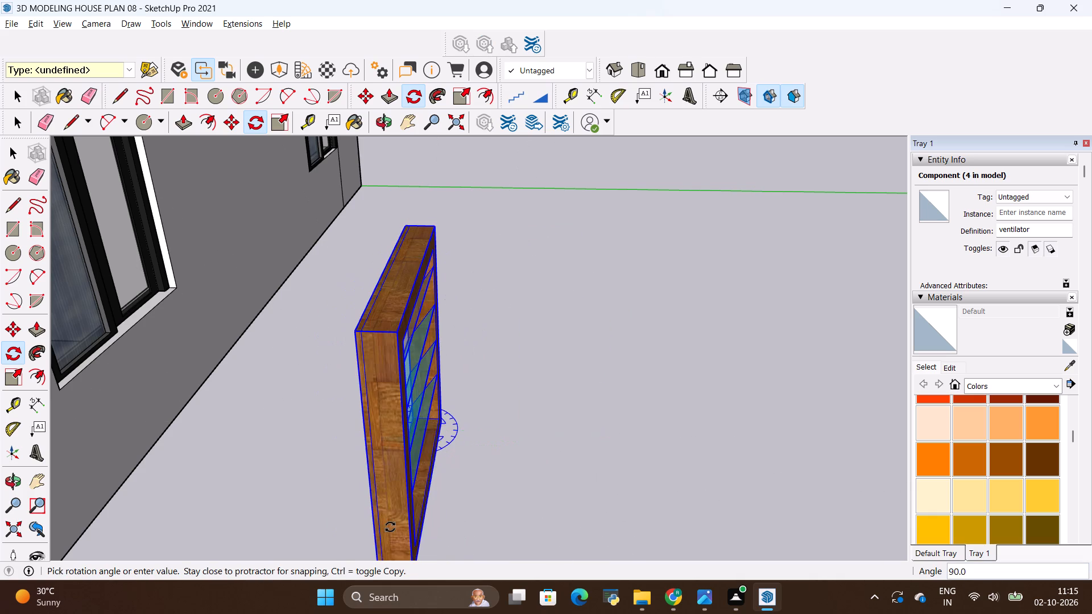
{"action": "scroll", "coordinate": [460, 466], "scroll_direction": "down", "scroll_amount": 5}
{"action": "key", "text": "space"}
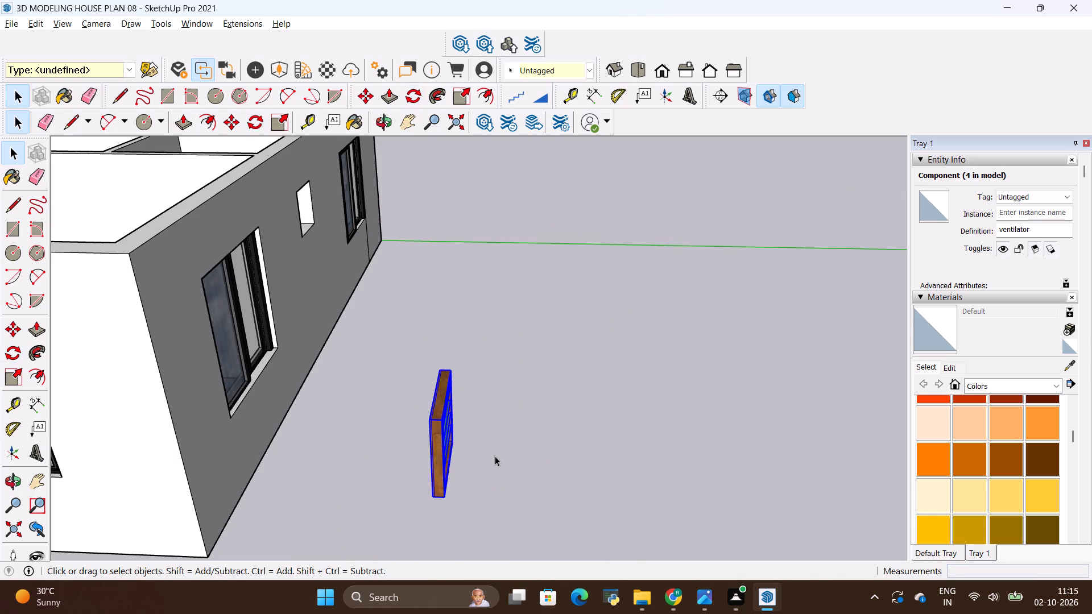
{"action": "left_click", "coordinate": [495, 457]}
Move the rotated ventilator by its lower corner about 18' 8 1/2" into the small opening between the adjoining wall's two windows.
{"action": "left_click_drag", "start_coordinate": [450, 480], "coordinate": [306, 486]}
{"action": "left_click_drag", "start_coordinate": [429, 476], "coordinate": [421, 475]}
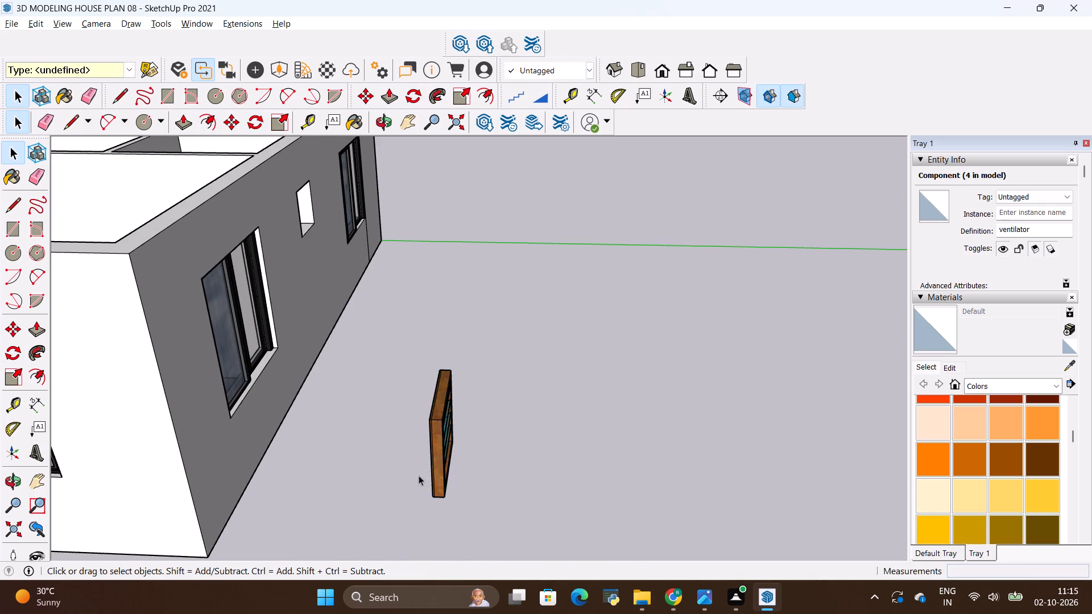
{"action": "left_click", "coordinate": [436, 471]}
{"action": "scroll", "coordinate": [507, 473], "scroll_direction": "down", "scroll_amount": 1}
{"action": "middle_click_drag", "start_coordinate": [508, 473], "coordinate": [350, 484]}
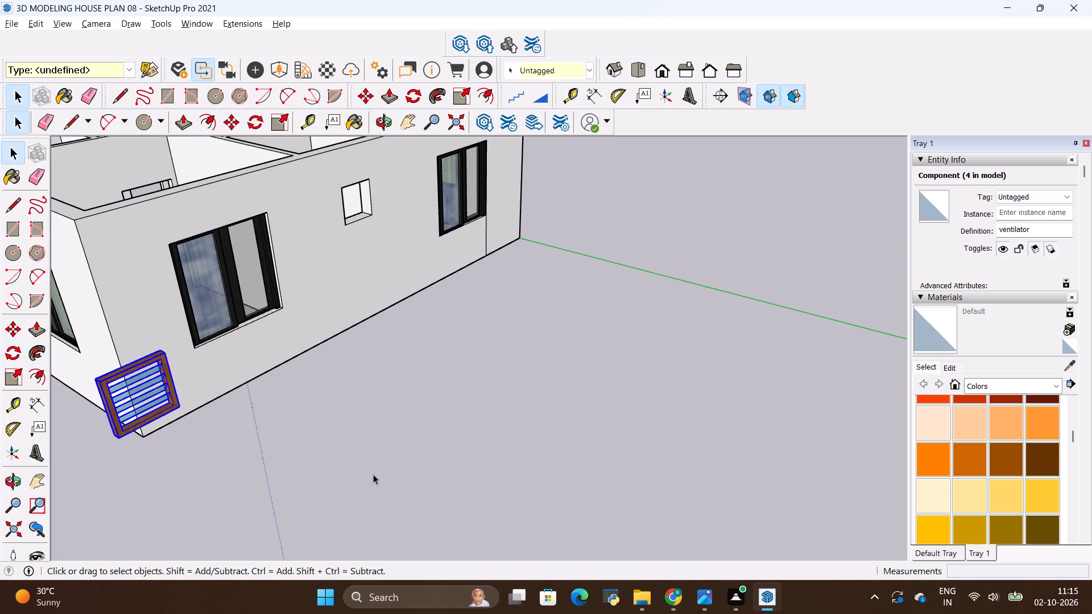
{"action": "key", "text": "m"}
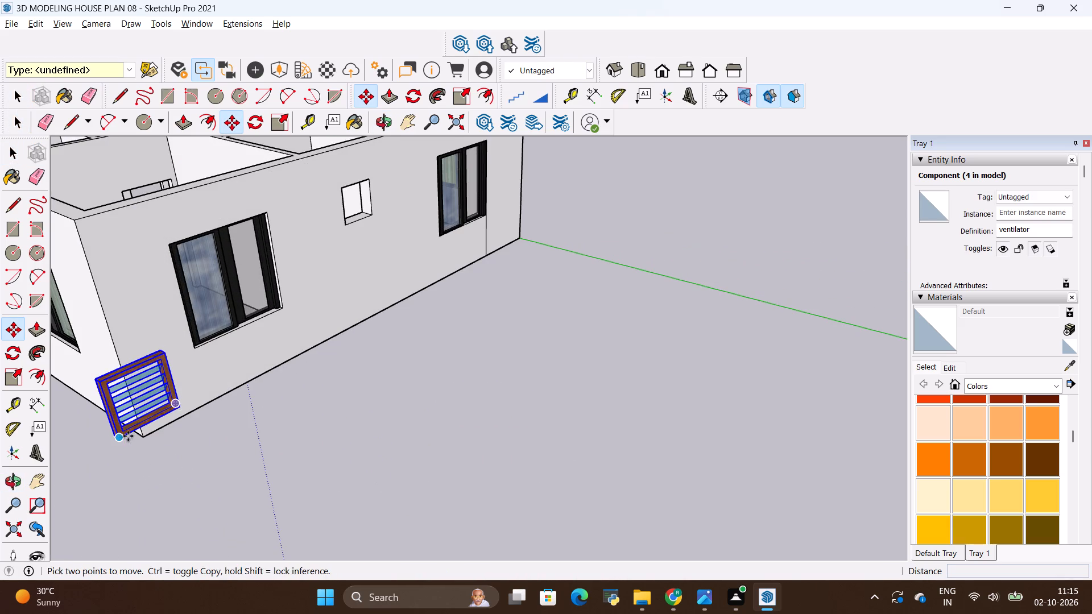
{"action": "left_click", "coordinate": [114, 435]}
{"action": "scroll", "coordinate": [507, 419], "scroll_direction": "down", "scroll_amount": 5}
{"action": "scroll", "coordinate": [394, 245], "scroll_direction": "up", "scroll_amount": 4}
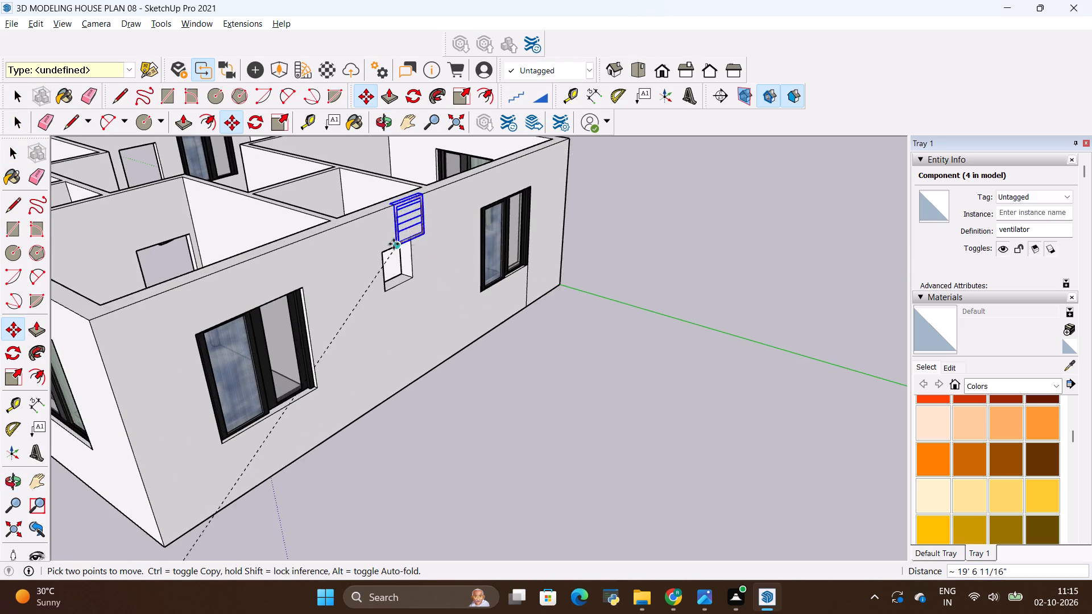
{"action": "middle_click_drag", "start_coordinate": [676, 416], "coordinate": [500, 333]}
{"action": "scroll", "coordinate": [654, 435], "scroll_direction": "down", "scroll_amount": 5}
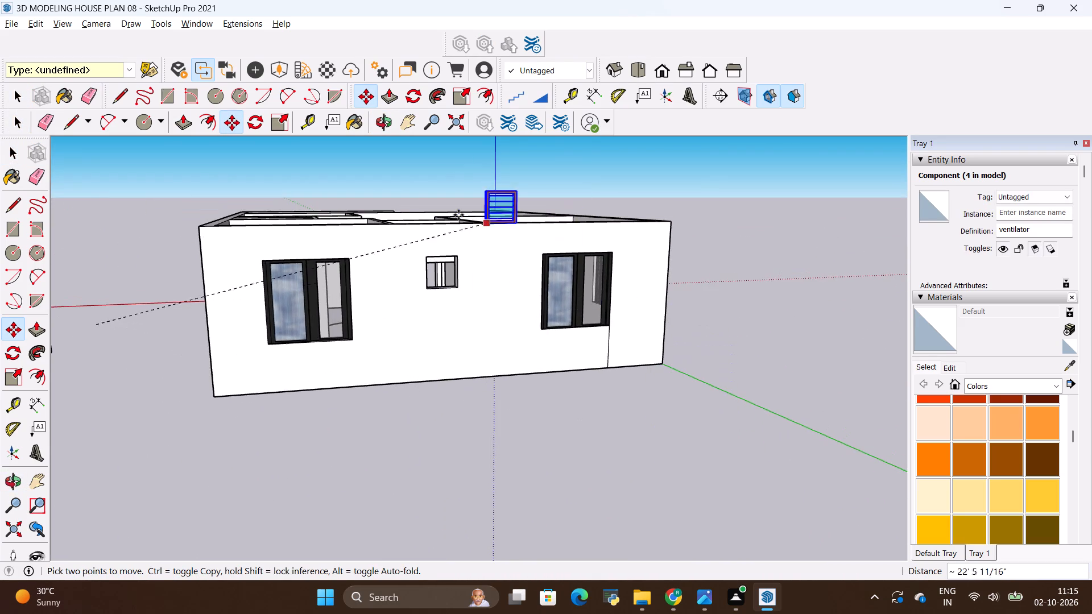
{"action": "scroll", "coordinate": [455, 215], "scroll_direction": "up", "scroll_amount": 7}
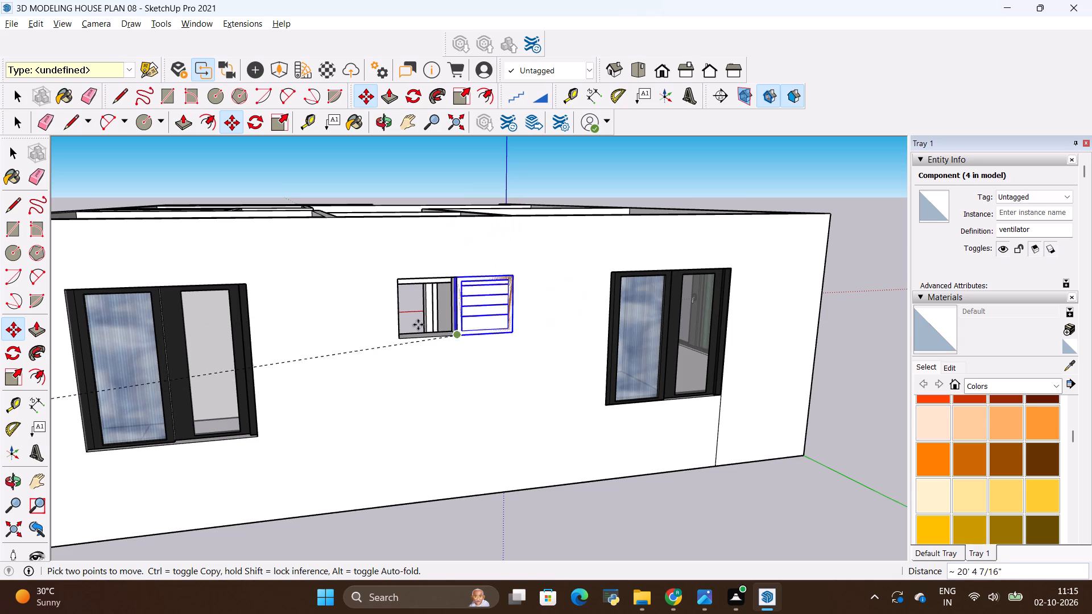
{"action": "middle_click_drag", "start_coordinate": [489, 334], "coordinate": [403, 354]}
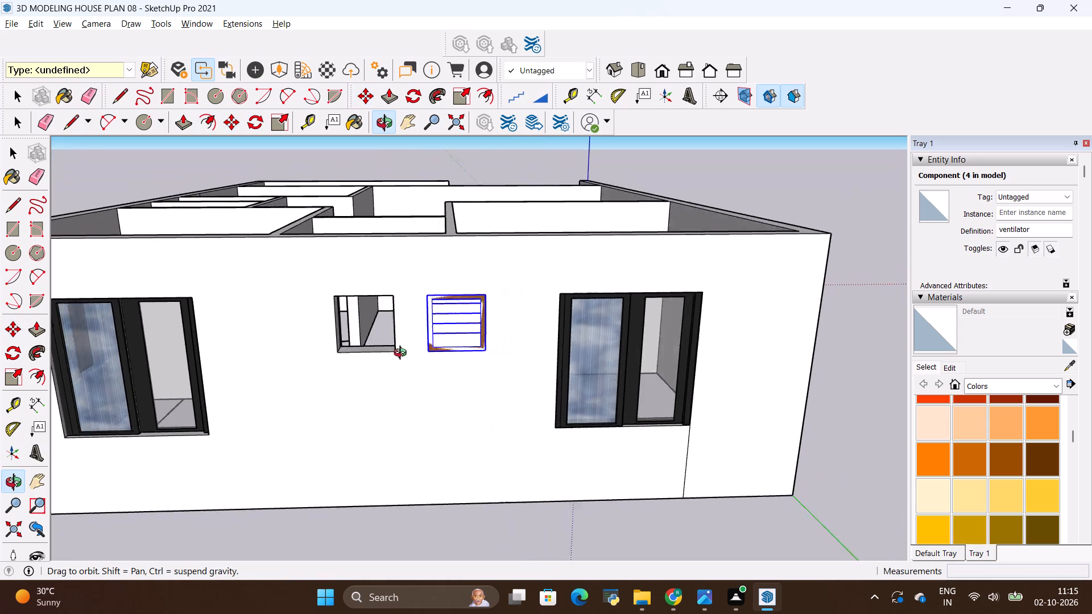
{"action": "middle_click_drag", "start_coordinate": [403, 354], "coordinate": [378, 379]}
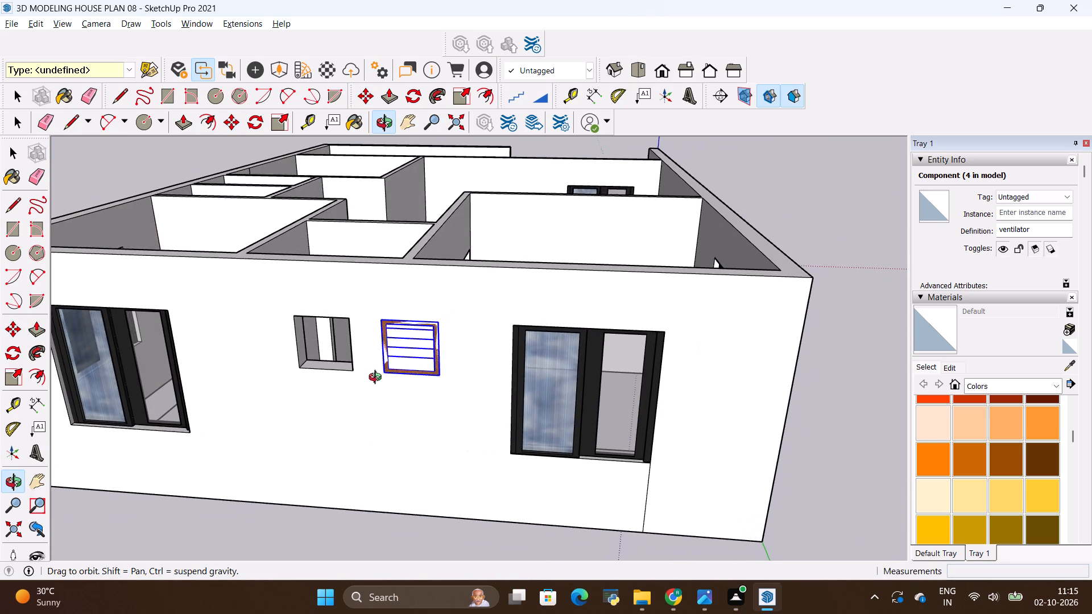
{"action": "middle_click_drag", "start_coordinate": [378, 379], "coordinate": [375, 408]}
{"action": "scroll", "coordinate": [291, 389], "scroll_direction": "up", "scroll_amount": 10}
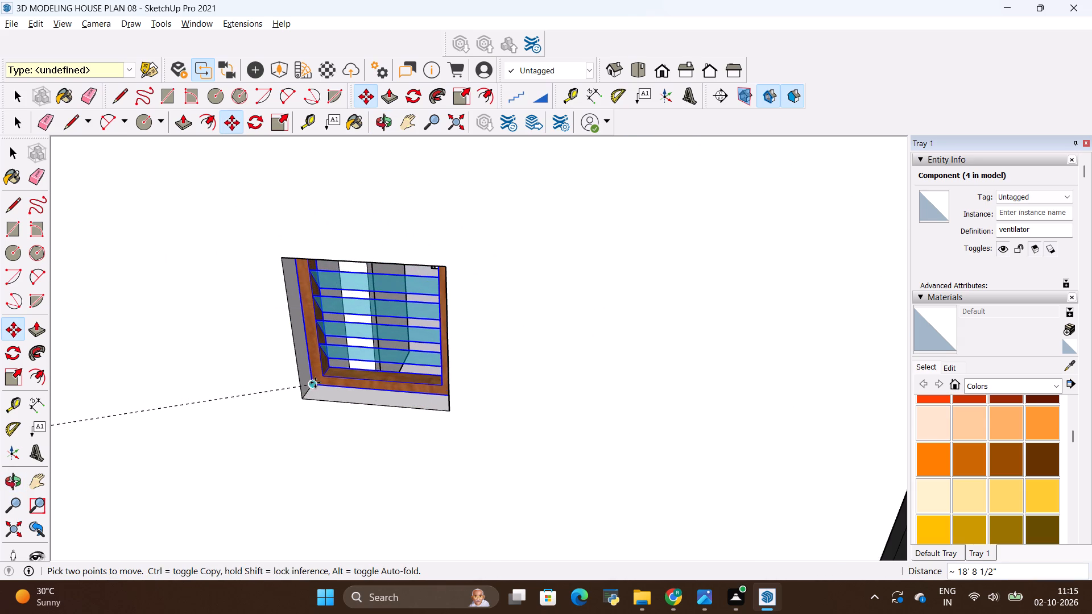
{"action": "left_click", "coordinate": [314, 384]}
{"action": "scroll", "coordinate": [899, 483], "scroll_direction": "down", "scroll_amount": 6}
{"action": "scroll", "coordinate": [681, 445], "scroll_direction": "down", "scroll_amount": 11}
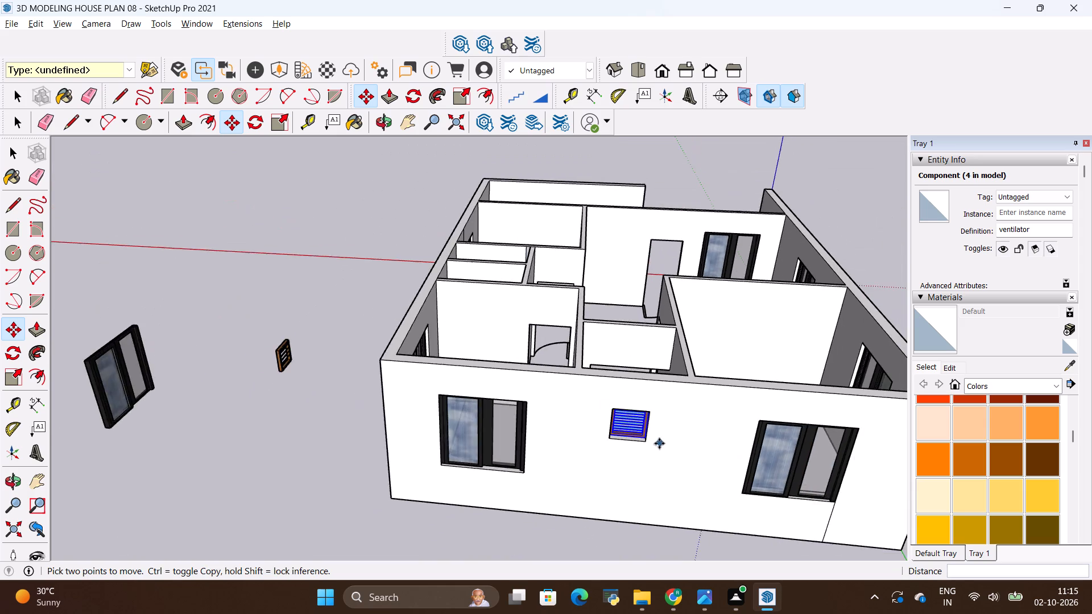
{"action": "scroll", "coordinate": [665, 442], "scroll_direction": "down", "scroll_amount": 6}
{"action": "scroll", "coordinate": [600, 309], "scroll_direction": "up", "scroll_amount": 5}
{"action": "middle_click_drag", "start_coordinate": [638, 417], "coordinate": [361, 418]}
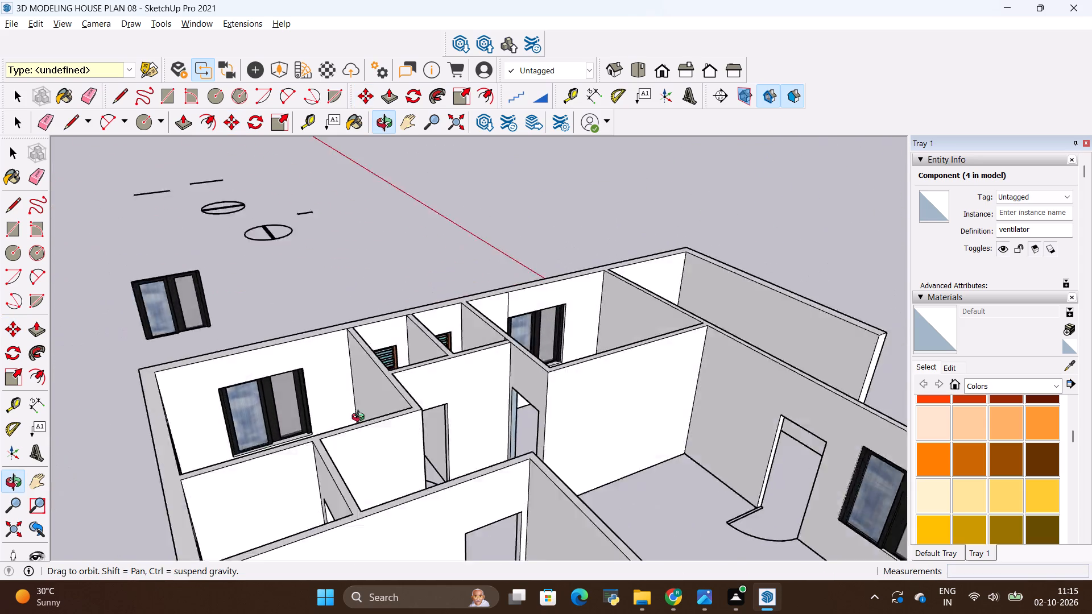
Inspect the house model from all sides, checking the fitted windows and ventilators and the front doorway.
{"action": "middle_click_drag", "start_coordinate": [361, 418], "coordinate": [469, 324]}
{"action": "scroll", "coordinate": [357, 331], "scroll_direction": "down", "scroll_amount": 8}
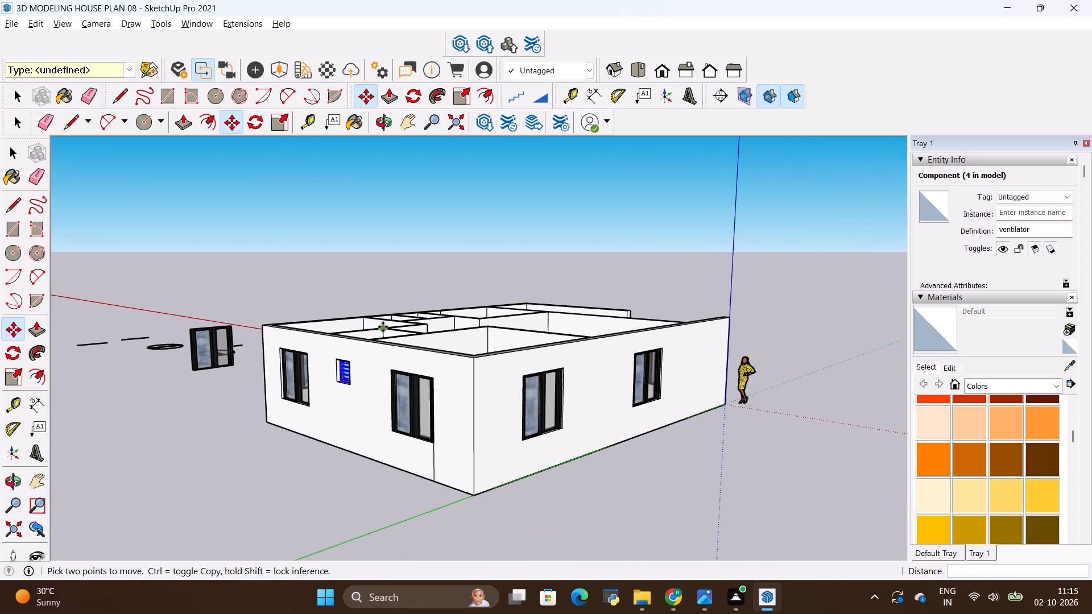
{"action": "middle_click_drag", "start_coordinate": [392, 342], "coordinate": [821, 322]}
{"action": "key", "text": "space"}
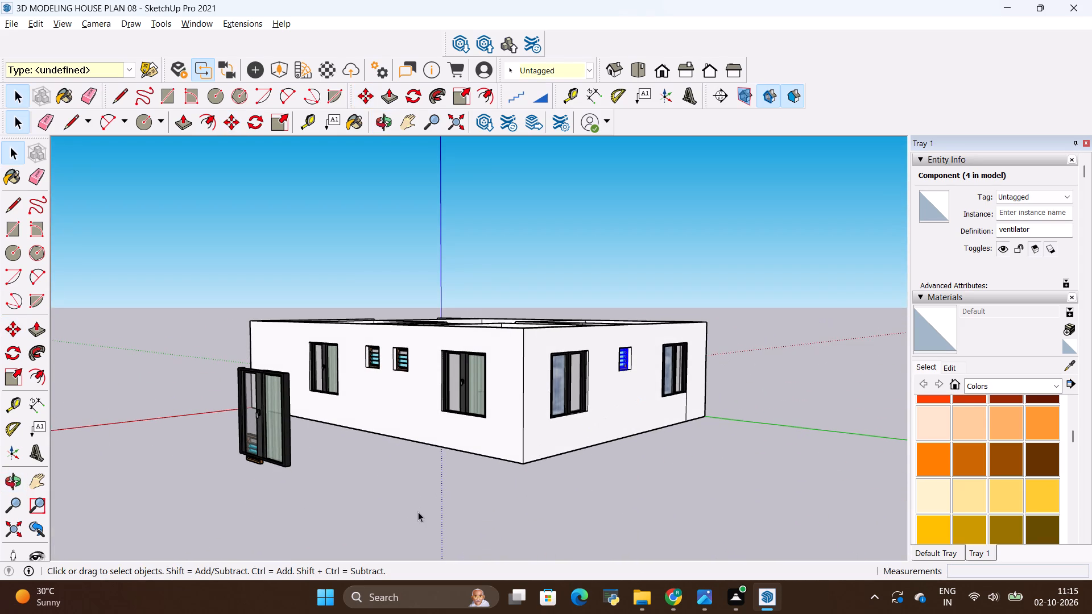
{"action": "left_click", "coordinate": [418, 512]}
{"action": "scroll", "coordinate": [452, 479], "scroll_direction": "down", "scroll_amount": 7}
{"action": "scroll", "coordinate": [449, 416], "scroll_direction": "up", "scroll_amount": 4}
{"action": "middle_click_drag", "start_coordinate": [439, 416], "coordinate": [471, 449]}
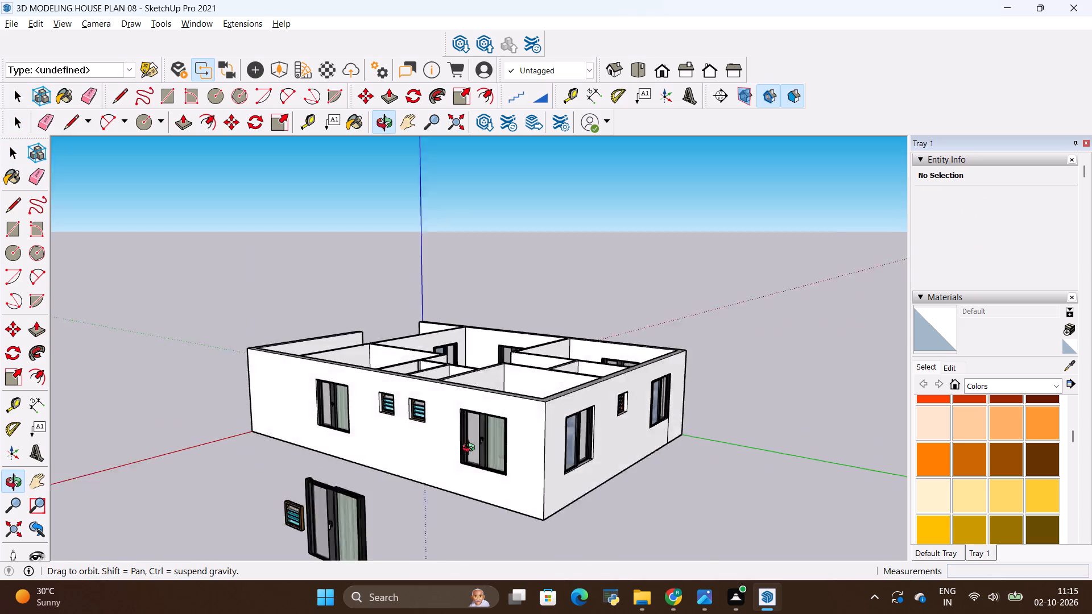
{"action": "middle_click_drag", "start_coordinate": [471, 449], "coordinate": [640, 486]}
{"action": "scroll", "coordinate": [462, 425], "scroll_direction": "up", "scroll_amount": 1}
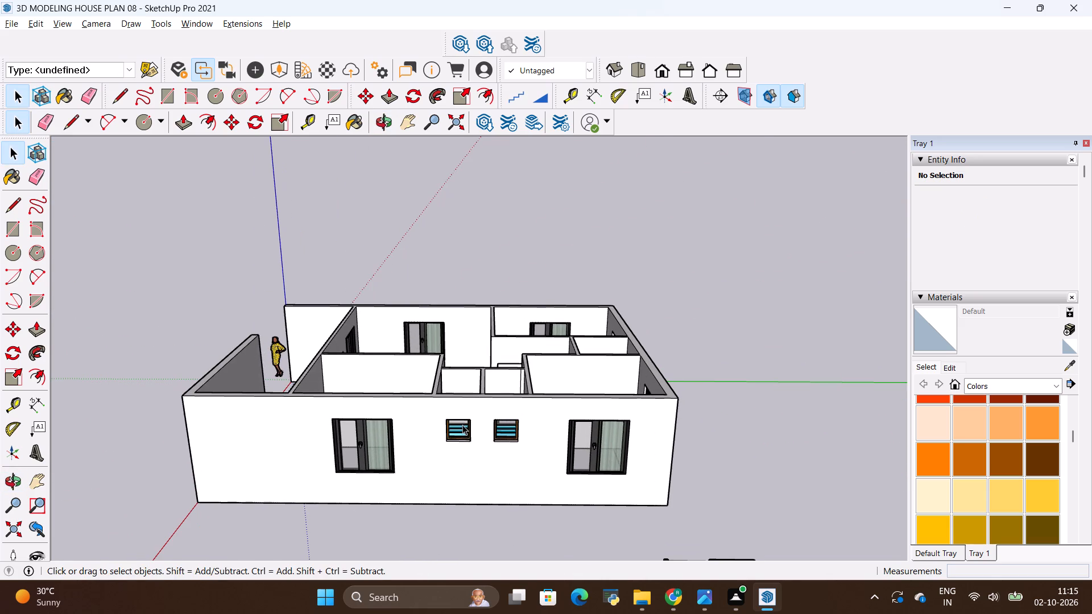
{"action": "scroll", "coordinate": [461, 382], "scroll_direction": "down", "scroll_amount": 4}
{"action": "middle_click_drag", "start_coordinate": [408, 443], "coordinate": [705, 420]}
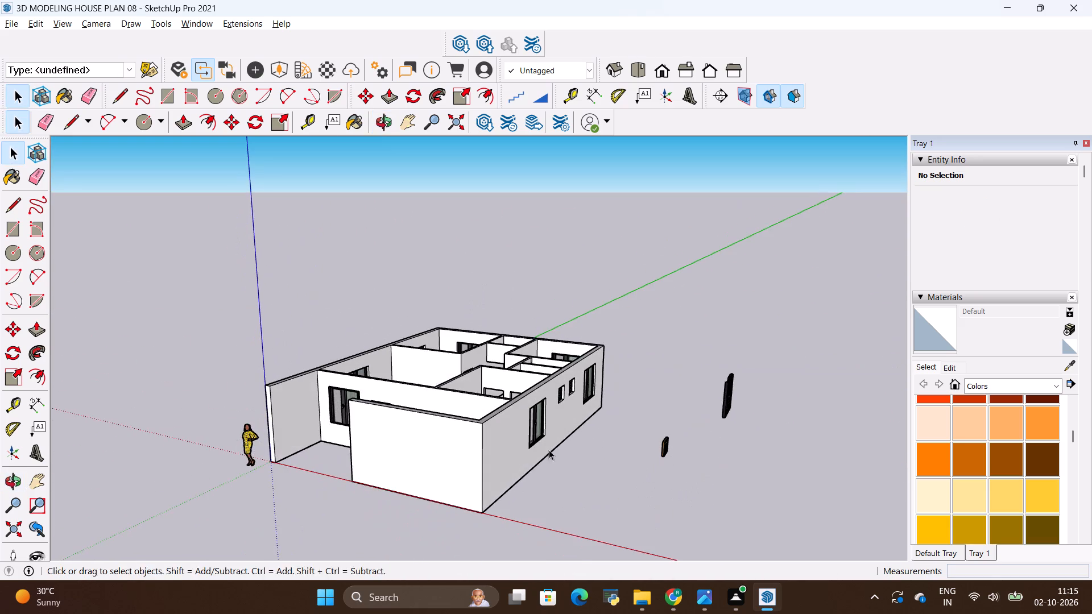
{"action": "middle_click_drag", "start_coordinate": [332, 460], "coordinate": [563, 495]}
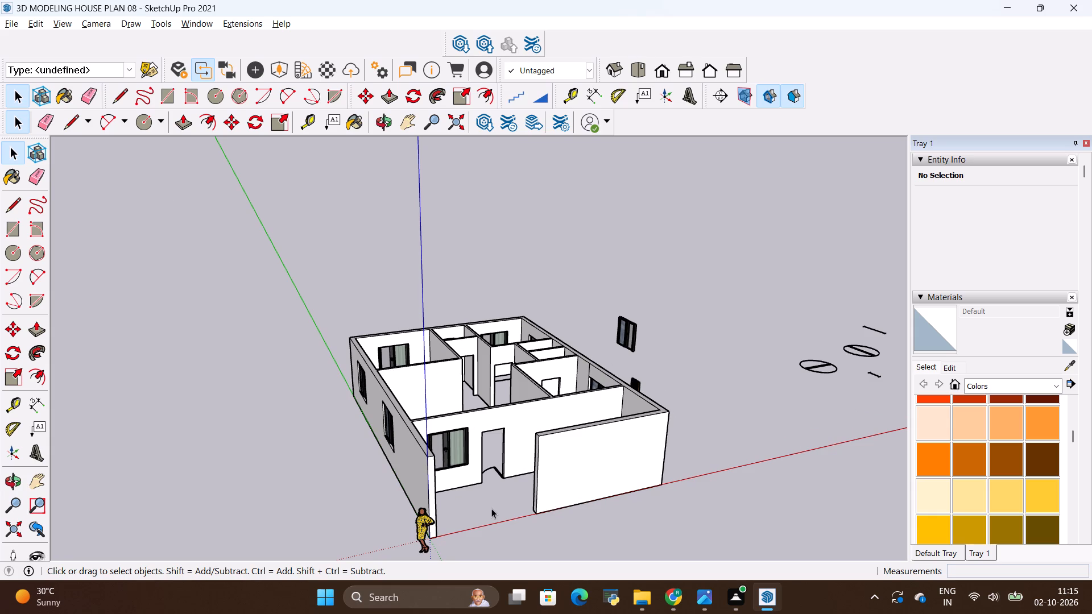
{"action": "scroll", "coordinate": [445, 498], "scroll_direction": "up", "scroll_amount": 2}
{"action": "scroll", "coordinate": [494, 446], "scroll_direction": "down", "scroll_amount": 5}
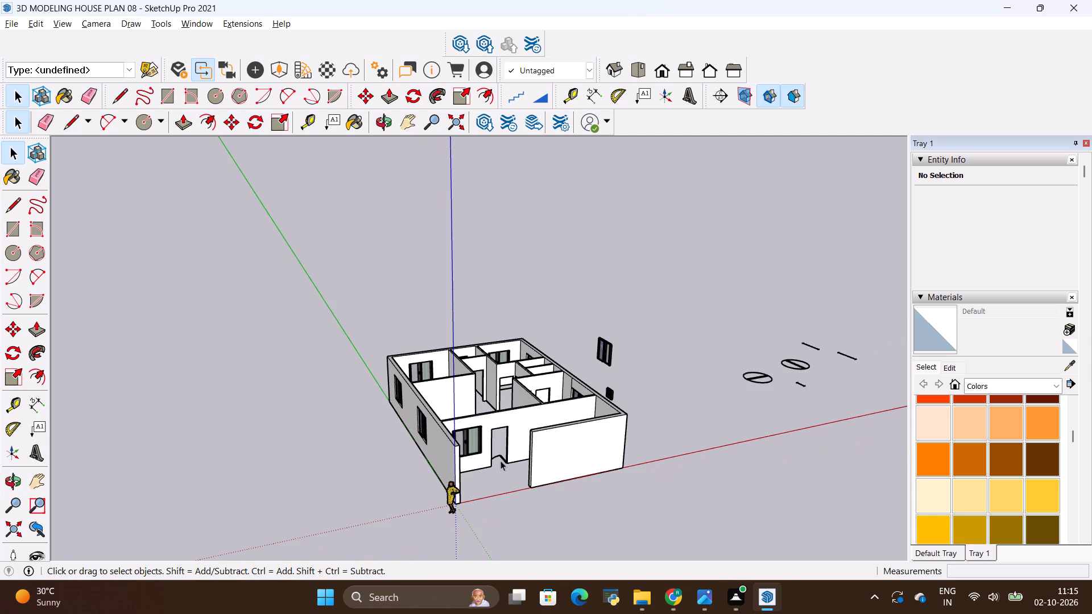
{"action": "middle_click_drag", "start_coordinate": [564, 486], "coordinate": [484, 486]}
{"action": "scroll", "coordinate": [405, 425], "scroll_direction": "up", "scroll_amount": 11}
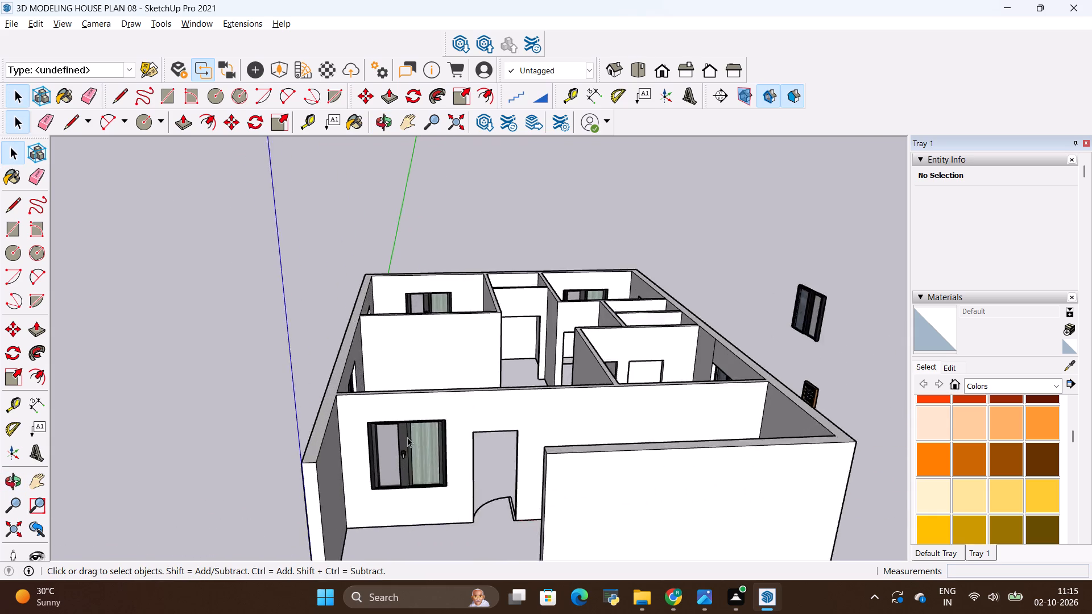
{"action": "scroll", "coordinate": [407, 437], "scroll_direction": "up", "scroll_amount": 20}
{"action": "scroll", "coordinate": [407, 437], "scroll_direction": "up", "scroll_amount": 12}
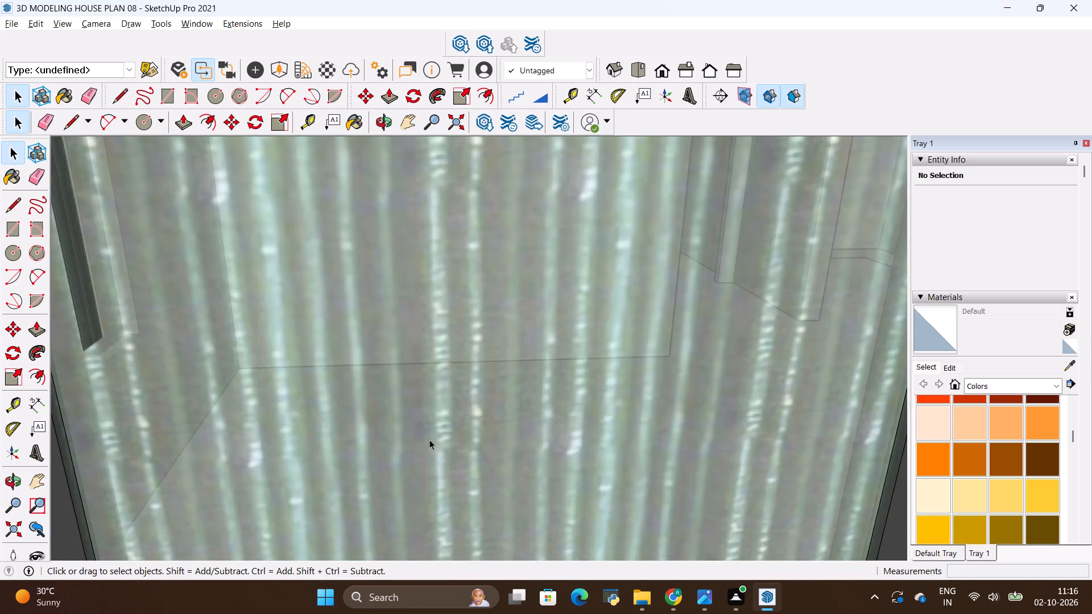
{"action": "scroll", "coordinate": [430, 439], "scroll_direction": "down", "scroll_amount": 20}
{"action": "scroll", "coordinate": [430, 439], "scroll_direction": "down", "scroll_amount": 11}
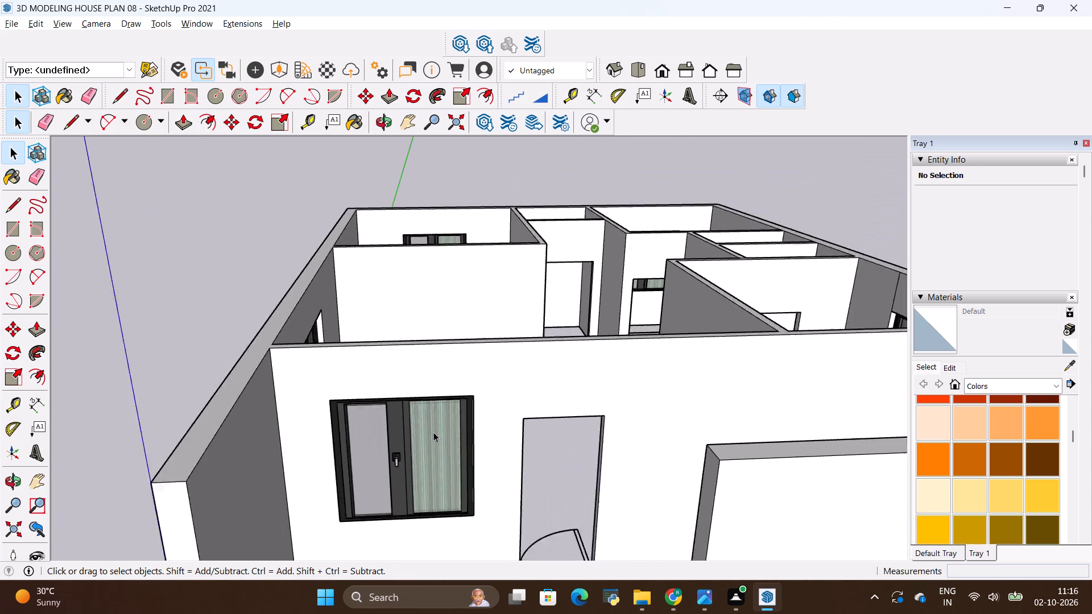
{"action": "scroll", "coordinate": [433, 432], "scroll_direction": "down", "scroll_amount": 7}
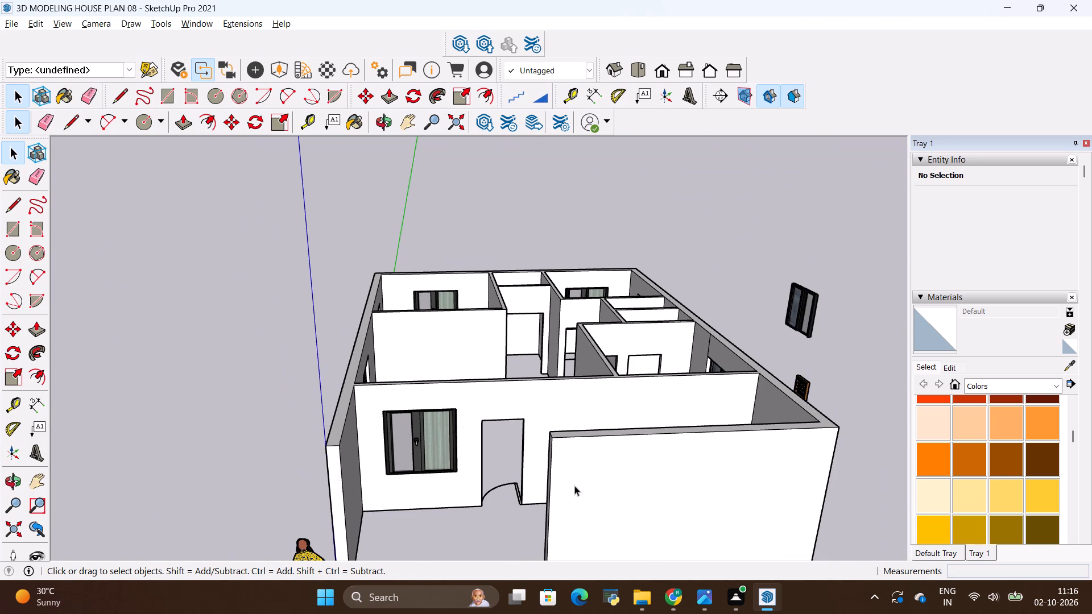
{"action": "scroll", "coordinate": [560, 478], "scroll_direction": "down", "scroll_amount": 5}
{"action": "middle_click_drag", "start_coordinate": [694, 469], "coordinate": [575, 420]}
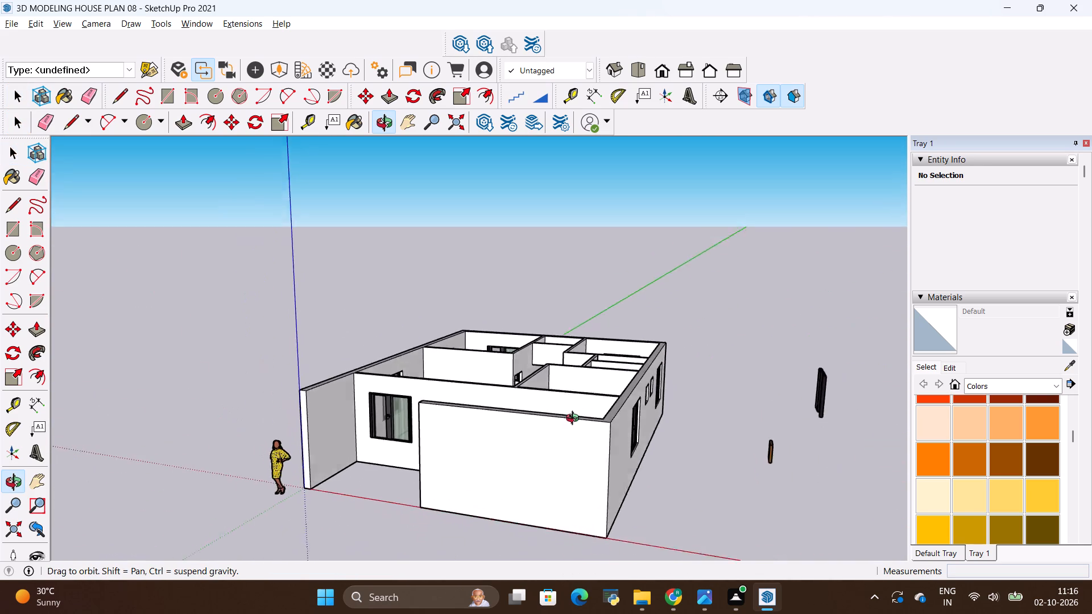
{"action": "middle_click_drag", "start_coordinate": [575, 420], "coordinate": [593, 404]}
{"action": "scroll", "coordinate": [514, 395], "scroll_direction": "down", "scroll_amount": 3}
{"action": "middle_click_drag", "start_coordinate": [482, 431], "coordinate": [634, 511]}
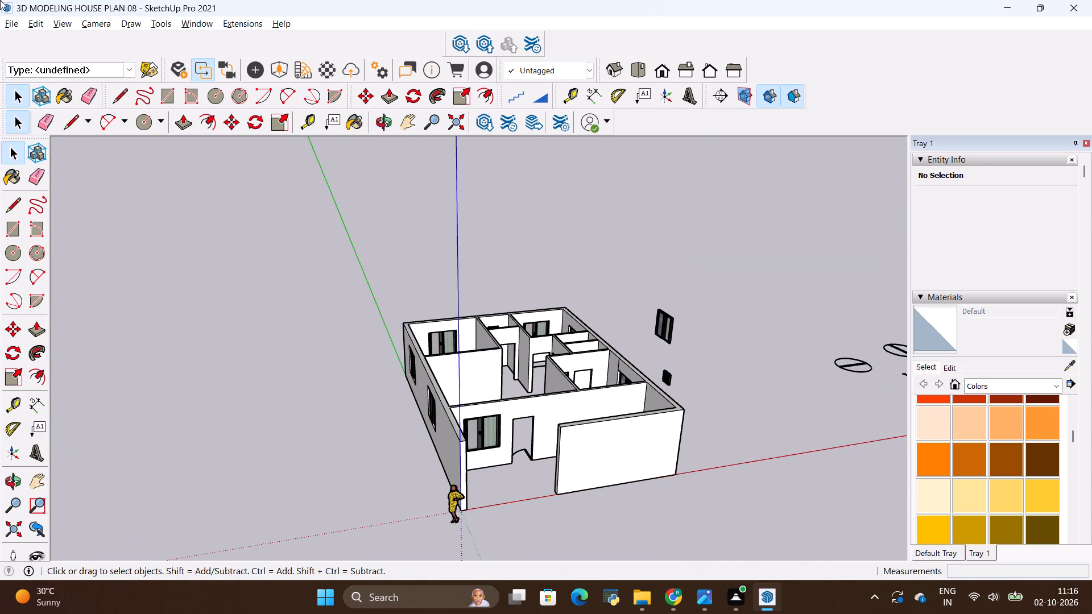
Import the main+door model from Downloads and place it on the floor in front of the front doorway.
{"action": "left_click", "coordinate": [4, 28]}
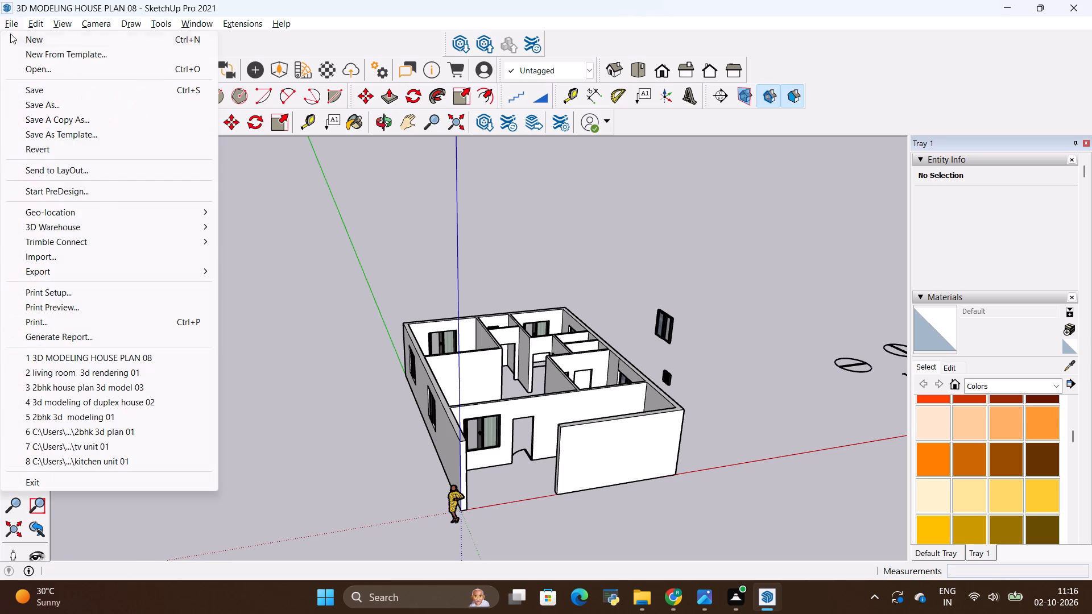
{"action": "left_click", "coordinate": [63, 260]}
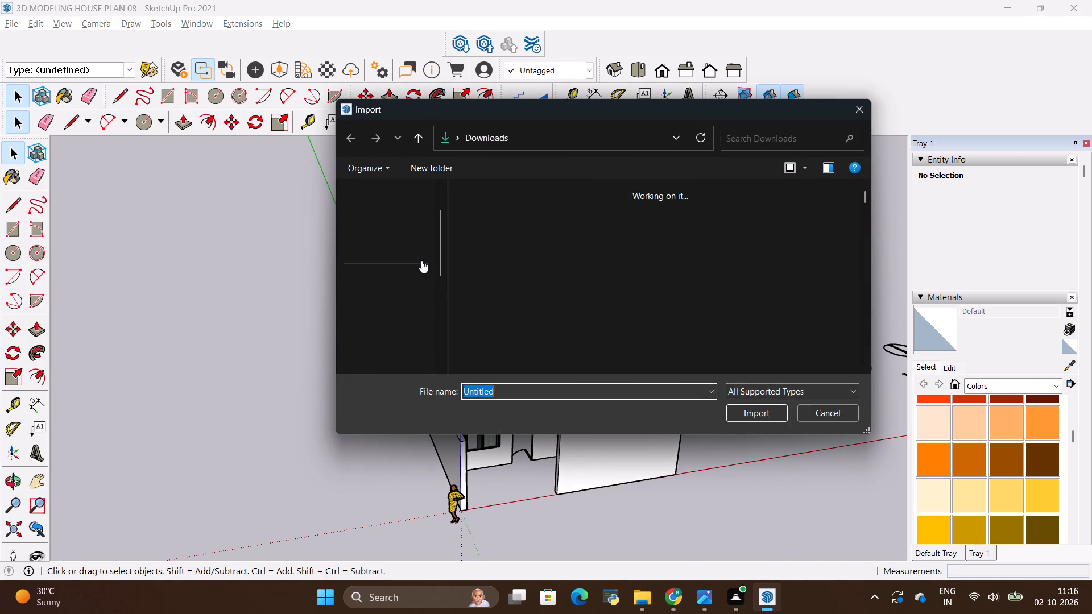
{"action": "scroll", "coordinate": [452, 267], "scroll_direction": "down", "scroll_amount": 4}
{"action": "scroll", "coordinate": [536, 287], "scroll_direction": "down", "scroll_amount": 8}
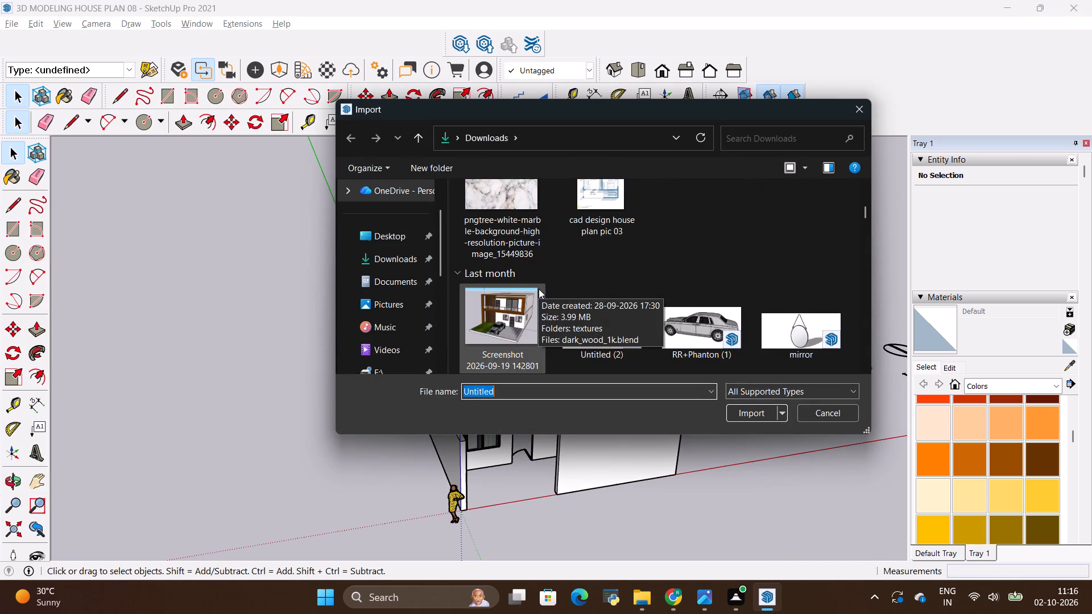
{"action": "scroll", "coordinate": [539, 289], "scroll_direction": "down", "scroll_amount": 7}
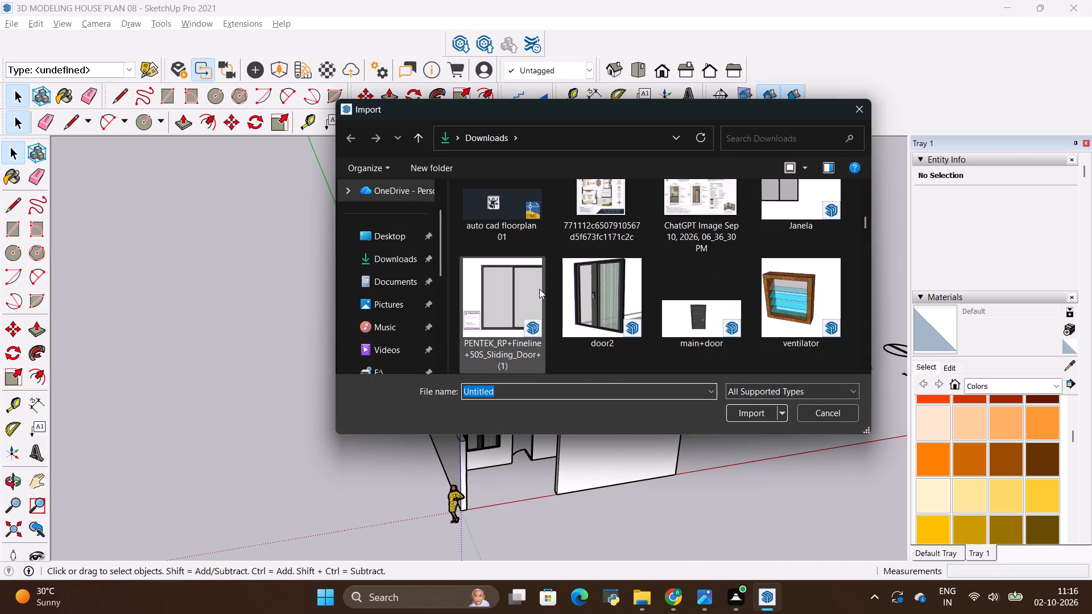
{"action": "left_click", "coordinate": [667, 306]}
{"action": "left_click", "coordinate": [743, 410]}
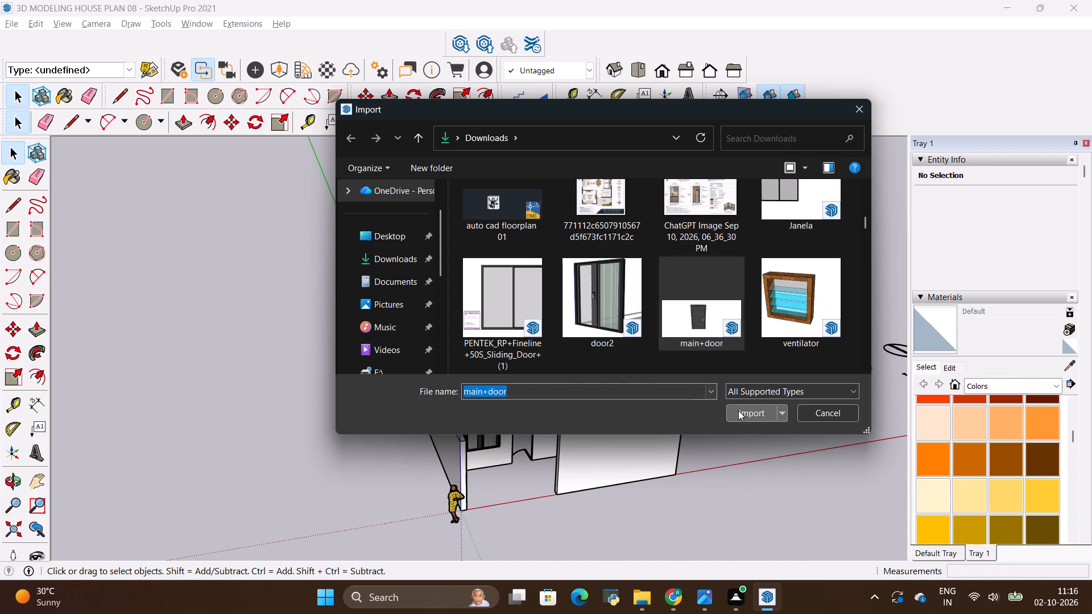
{"action": "scroll", "coordinate": [551, 458], "scroll_direction": "up", "scroll_amount": 15}
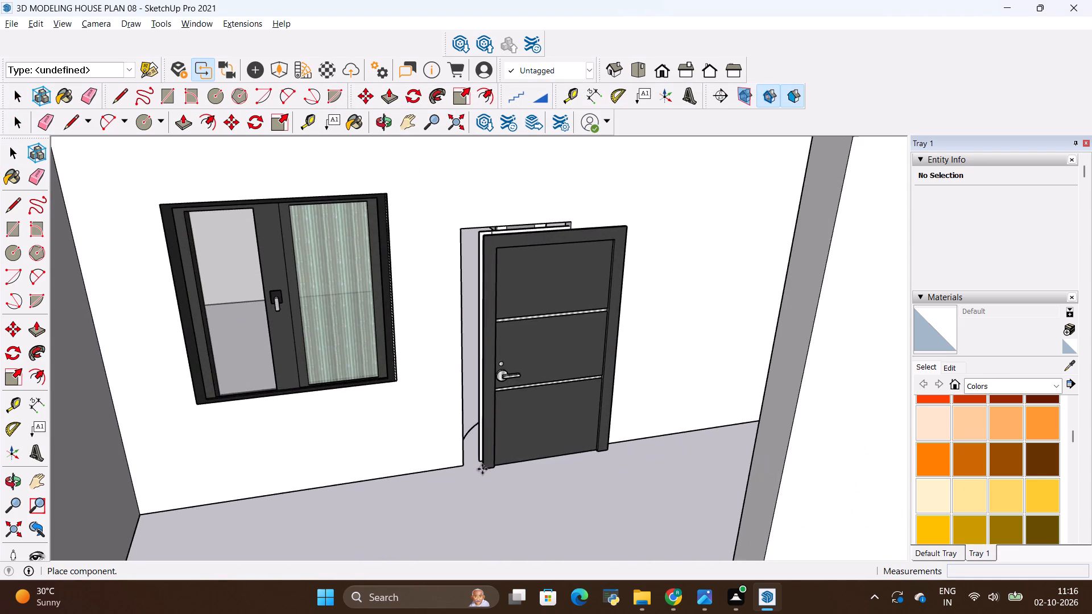
{"action": "scroll", "coordinate": [466, 462], "scroll_direction": "down", "scroll_amount": 5}
{"action": "left_click", "coordinate": [466, 533]}
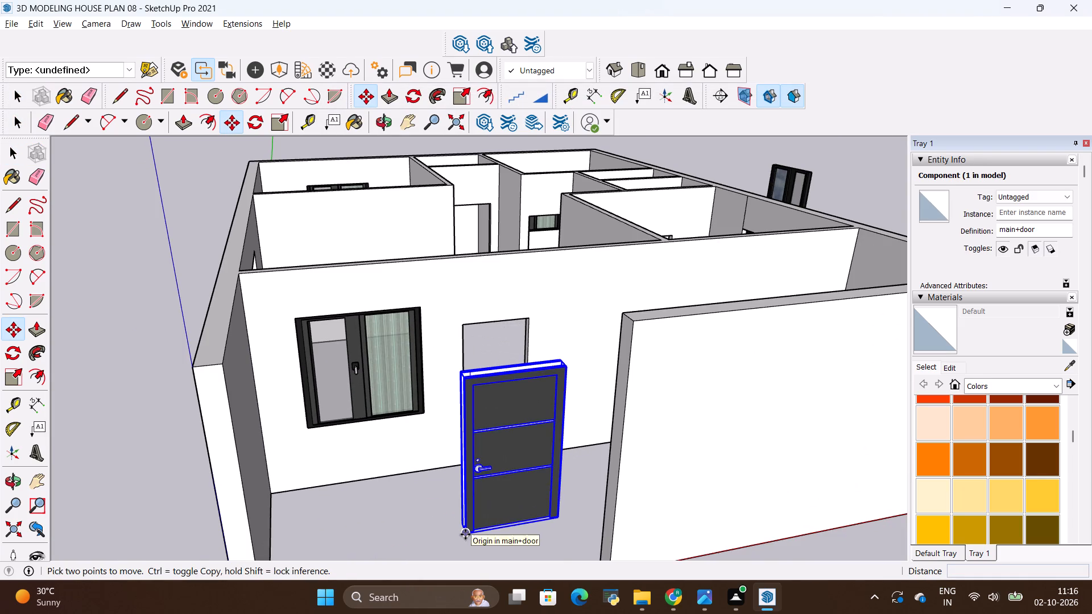
Scale the placed main door down to about 0.5 of its width and 0.78 of its height.
{"action": "key", "text": "s"}
{"action": "scroll", "coordinate": [578, 361], "scroll_direction": "up", "scroll_amount": 6}
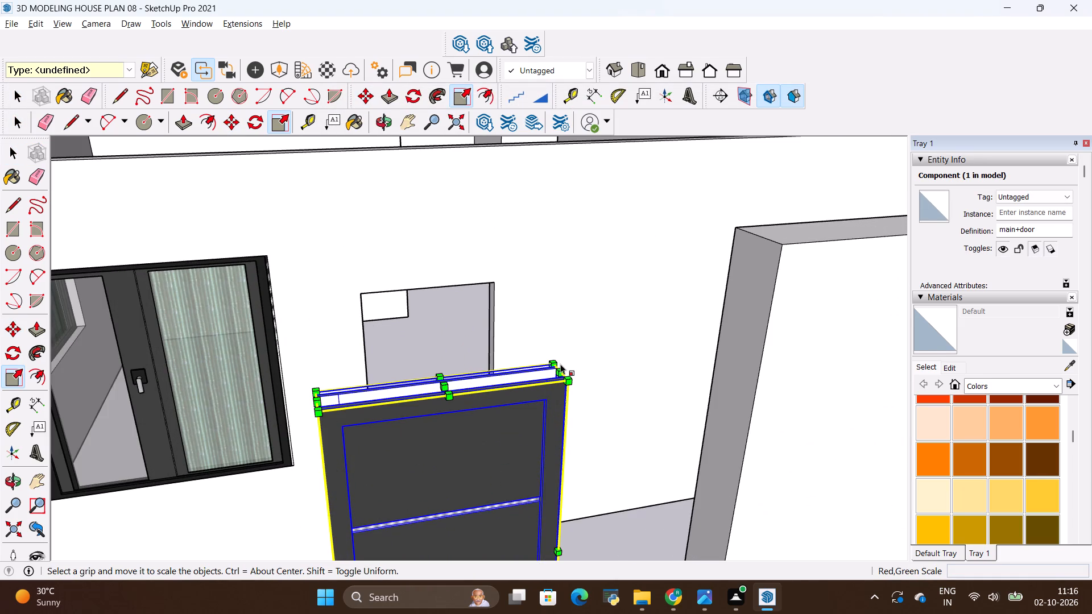
{"action": "left_click", "coordinate": [560, 372]}
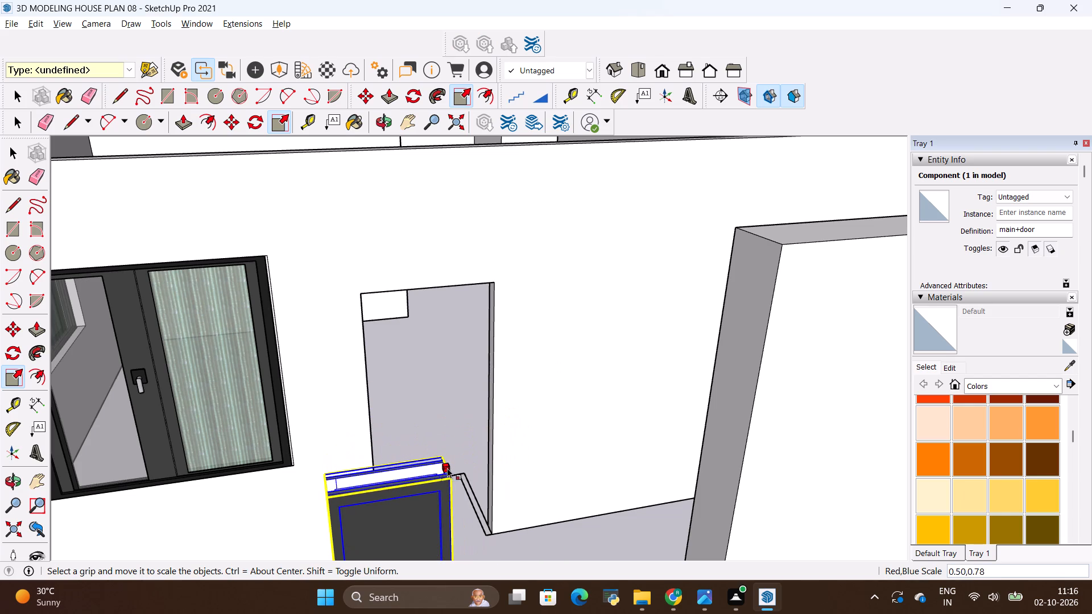
{"action": "left_click", "coordinate": [433, 464]}
{"action": "scroll", "coordinate": [428, 409], "scroll_direction": "down", "scroll_amount": 4}
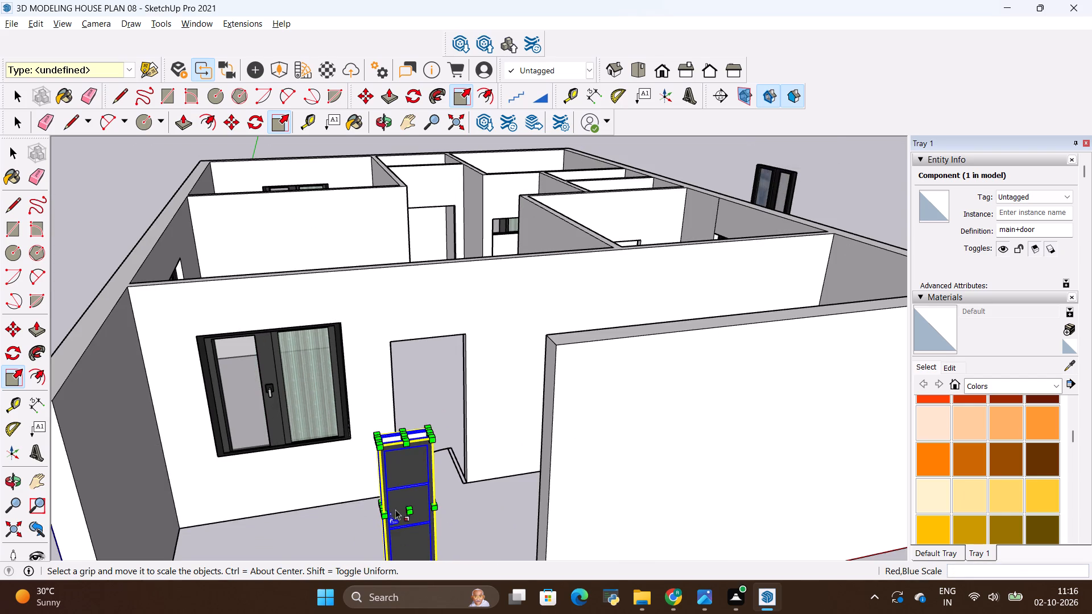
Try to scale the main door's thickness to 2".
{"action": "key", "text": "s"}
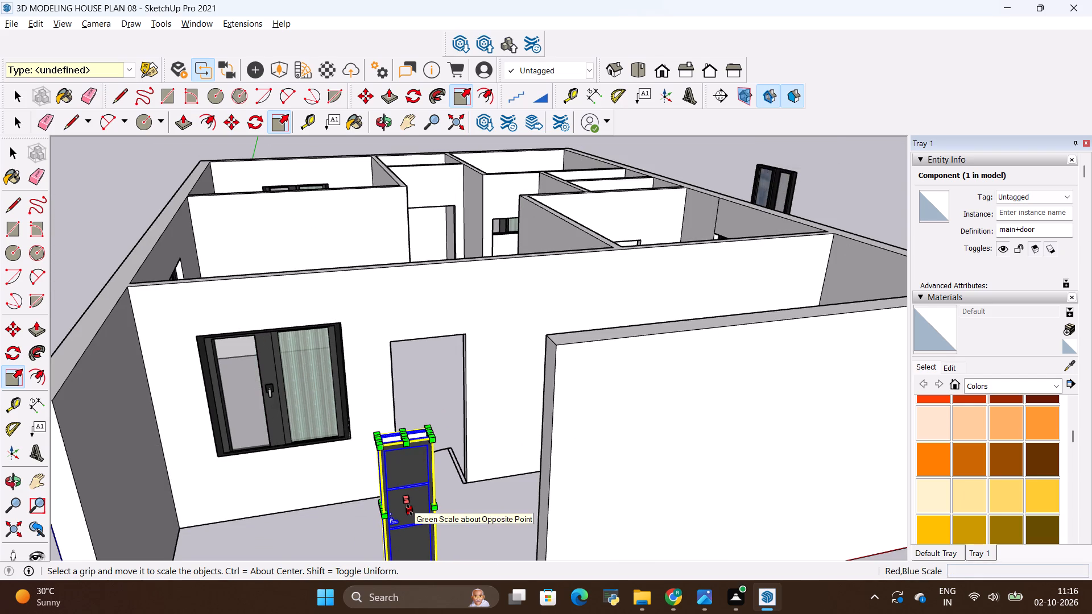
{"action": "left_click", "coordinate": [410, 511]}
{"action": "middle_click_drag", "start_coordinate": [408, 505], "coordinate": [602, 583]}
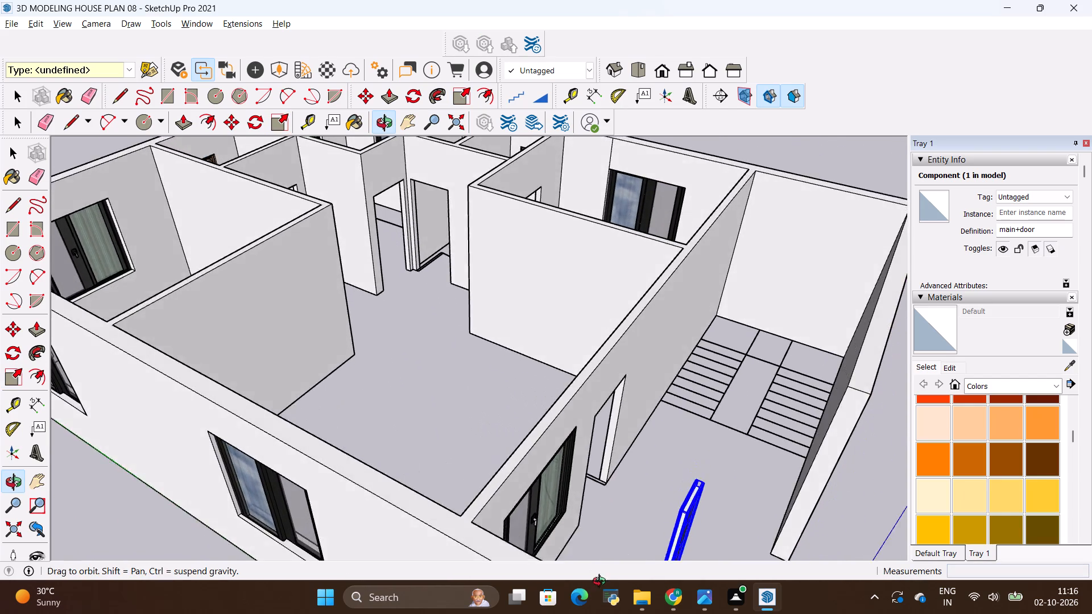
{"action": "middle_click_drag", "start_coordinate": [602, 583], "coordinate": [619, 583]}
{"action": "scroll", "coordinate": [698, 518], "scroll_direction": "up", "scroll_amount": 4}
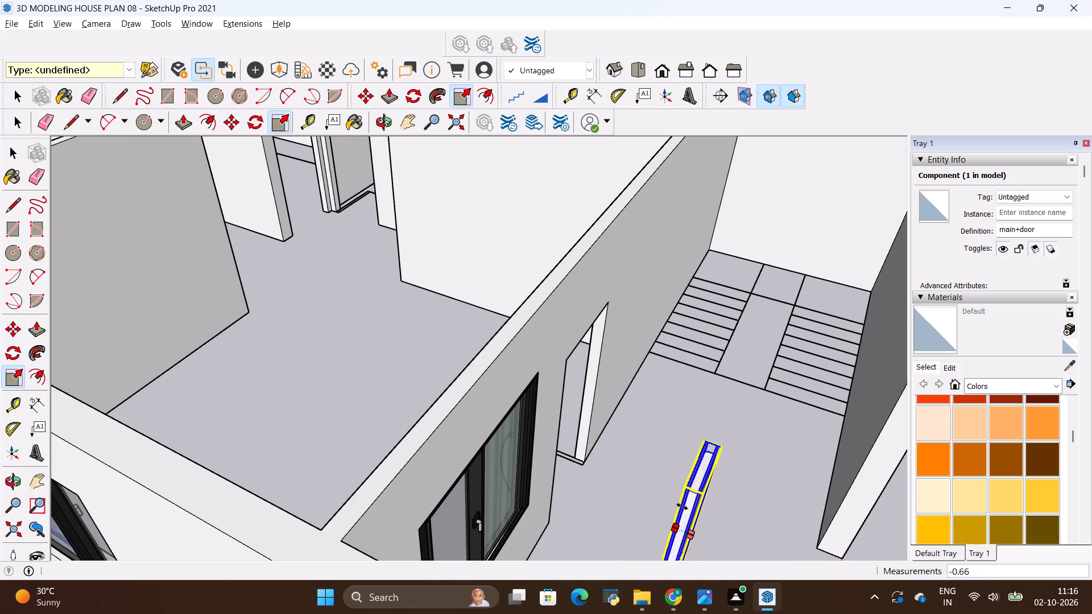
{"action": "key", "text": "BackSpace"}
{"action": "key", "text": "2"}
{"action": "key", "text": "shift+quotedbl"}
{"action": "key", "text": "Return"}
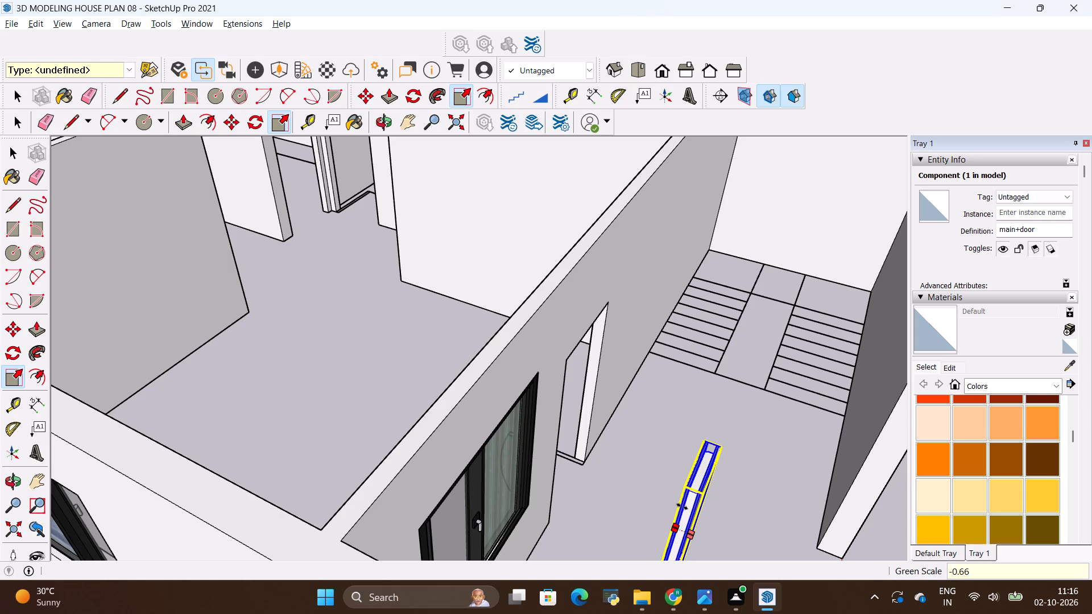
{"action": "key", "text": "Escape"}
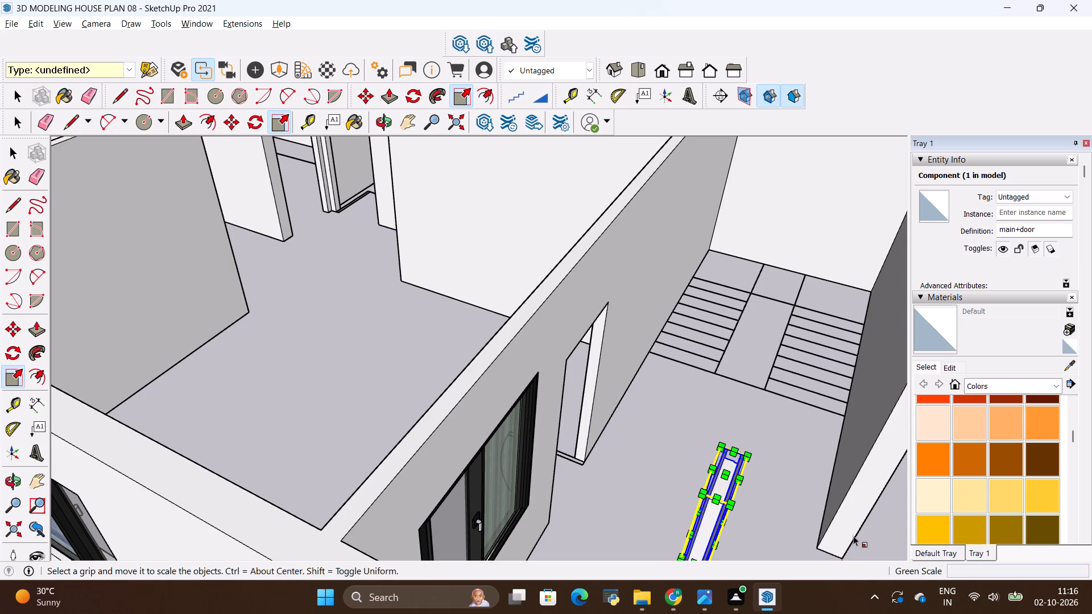
Scale the main door's thickness by a factor of about -0.11 to make it a thin slab.
{"action": "scroll", "coordinate": [809, 488], "scroll_direction": "down", "scroll_amount": 4}
{"action": "middle_click_drag", "start_coordinate": [760, 537], "coordinate": [661, 508]}
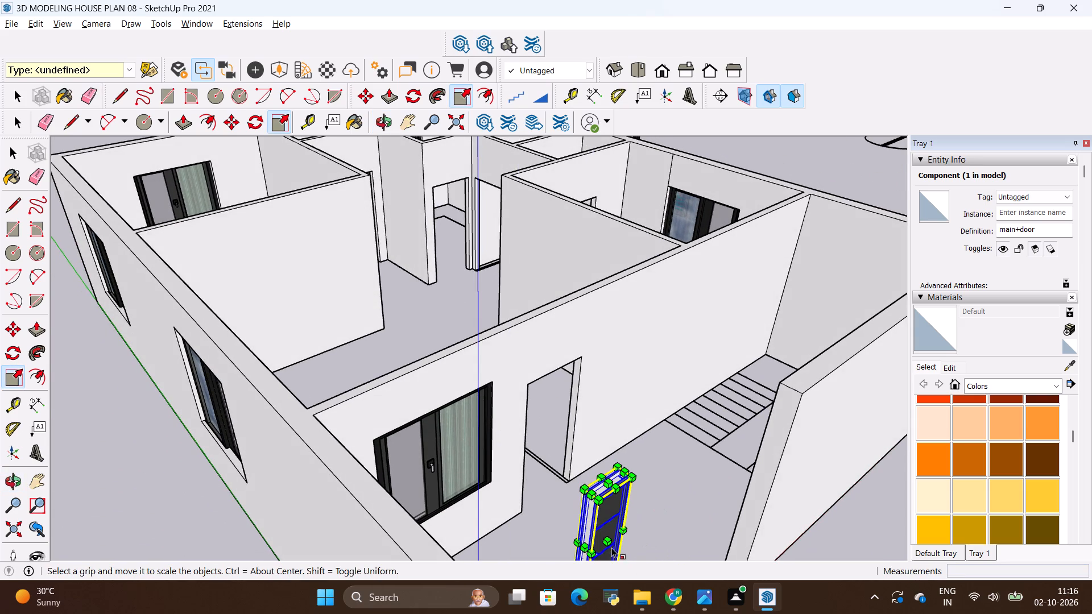
{"action": "left_click", "coordinate": [608, 546]}
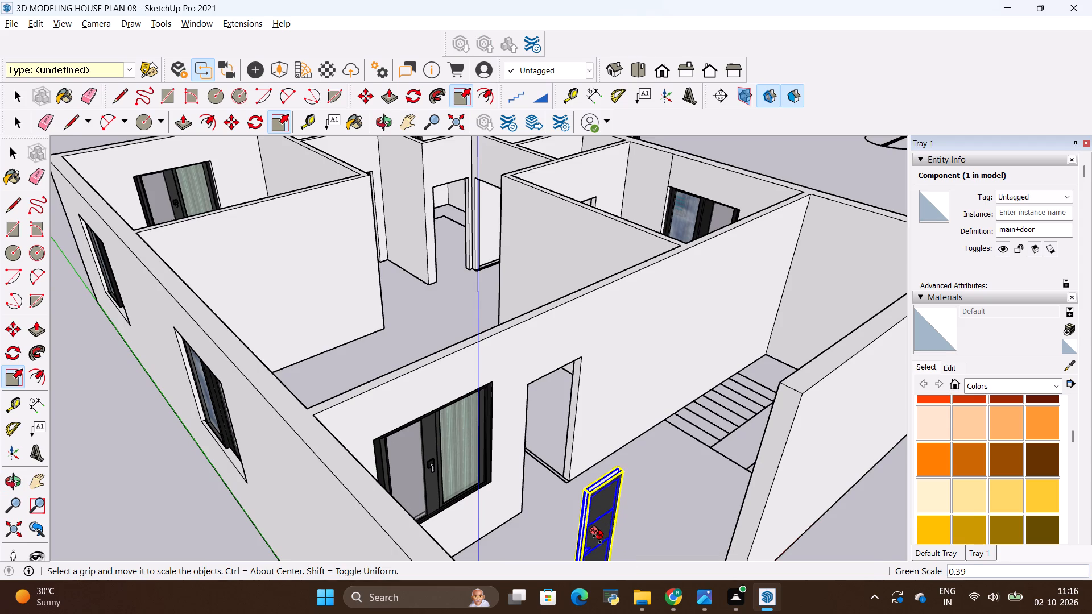
{"action": "scroll", "coordinate": [597, 539], "scroll_direction": "up", "scroll_amount": 1}
{"action": "scroll", "coordinate": [597, 539], "scroll_direction": "down", "scroll_amount": 2}
{"action": "scroll", "coordinate": [597, 534], "scroll_direction": "up", "scroll_amount": 4}
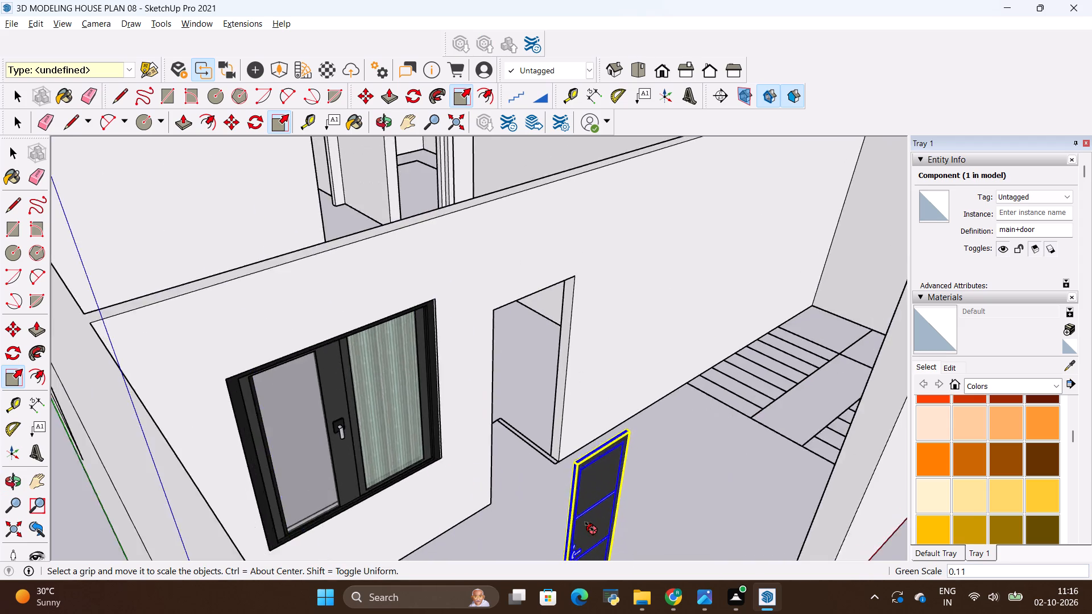
{"action": "scroll", "coordinate": [589, 526], "scroll_direction": "up", "scroll_amount": 7}
{"action": "middle_click_drag", "start_coordinate": [586, 513], "coordinate": [722, 536]}
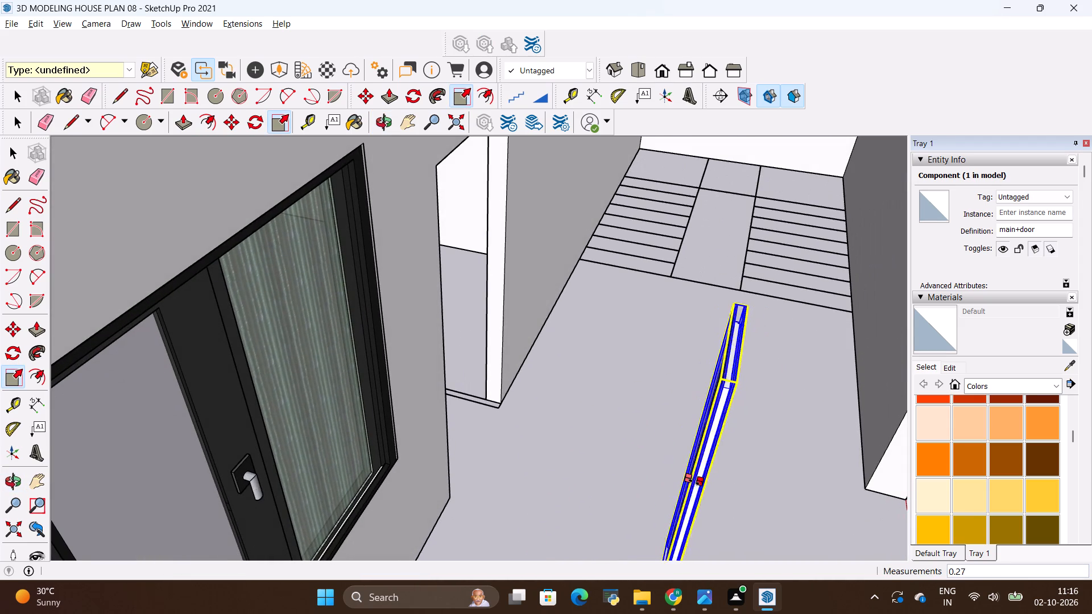
{"action": "scroll", "coordinate": [673, 472], "scroll_direction": "up", "scroll_amount": 4}
{"action": "middle_click_drag", "start_coordinate": [678, 471], "coordinate": [752, 478]}
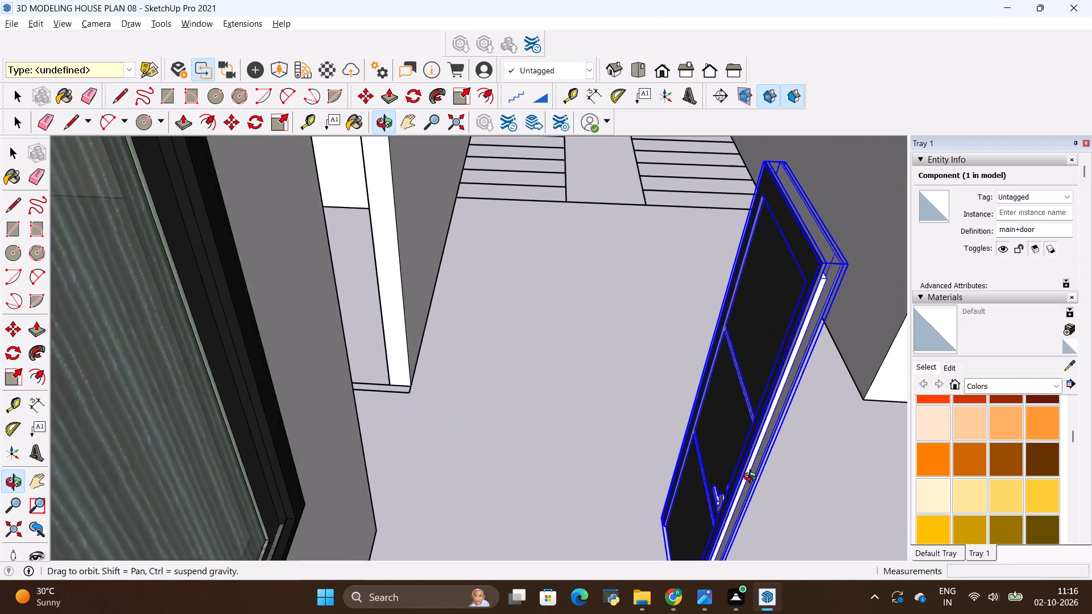
{"action": "middle_click_drag", "start_coordinate": [752, 478], "coordinate": [716, 524]}
{"action": "middle_click_drag", "start_coordinate": [754, 405], "coordinate": [676, 424]}
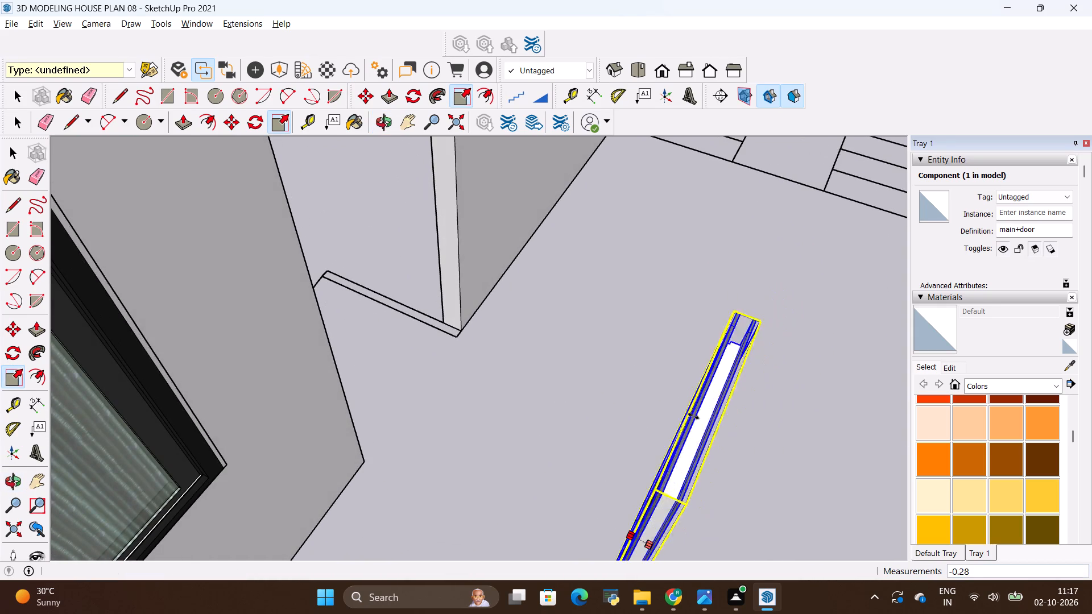
{"action": "scroll", "coordinate": [684, 489], "scroll_direction": "up", "scroll_amount": 4}
{"action": "scroll", "coordinate": [611, 463], "scroll_direction": "down", "scroll_amount": 2}
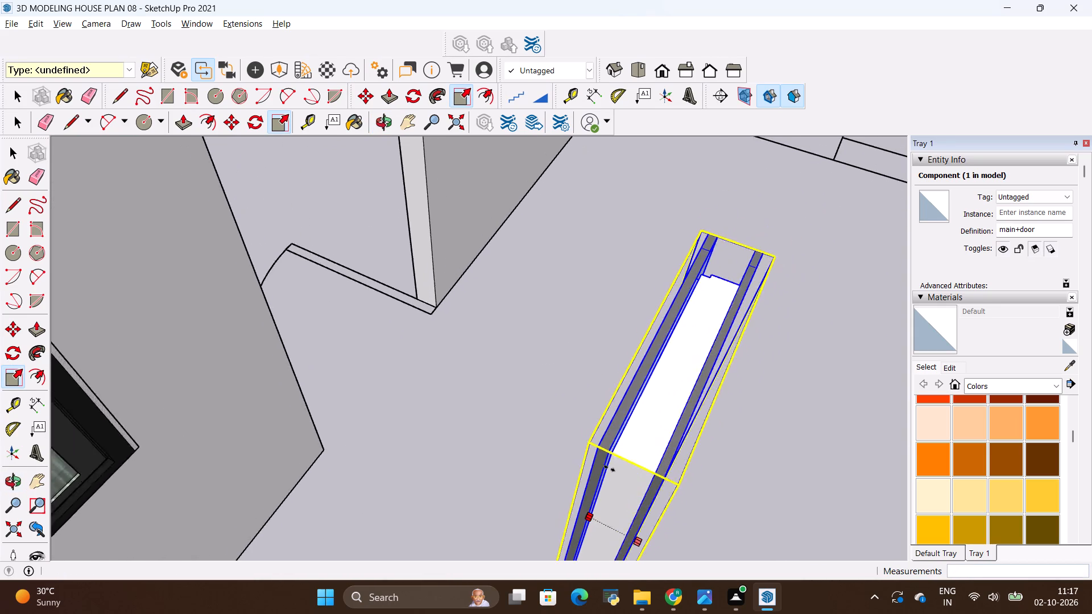
{"action": "scroll", "coordinate": [610, 468], "scroll_direction": "down", "scroll_amount": 2}
{"action": "scroll", "coordinate": [649, 496], "scroll_direction": "up", "scroll_amount": 7}
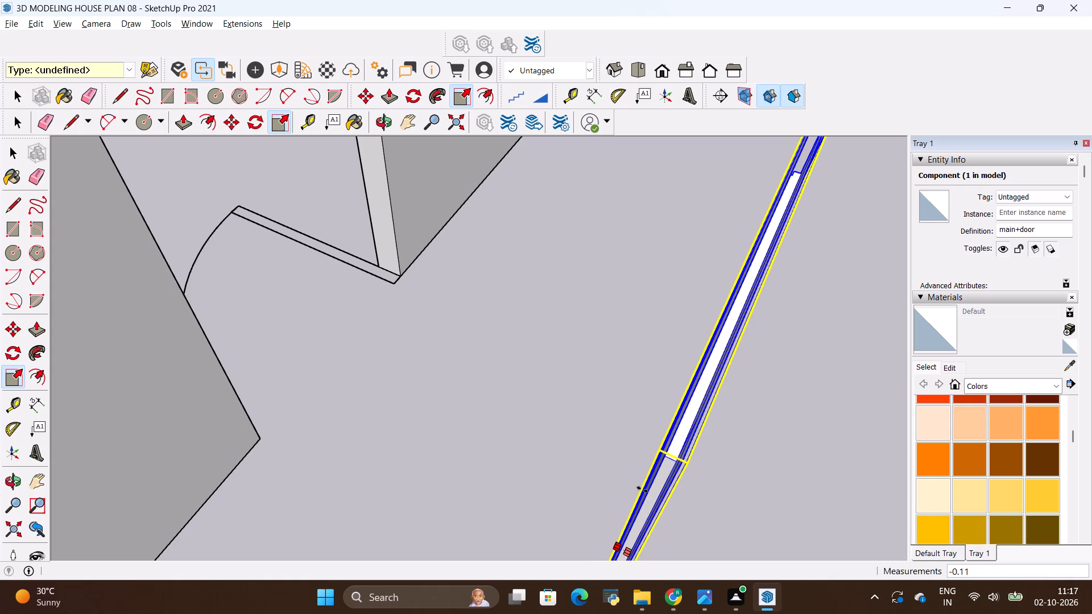
{"action": "left_click", "coordinate": [641, 489]}
{"action": "key", "text": "space"}
{"action": "left_click", "coordinate": [574, 460]}
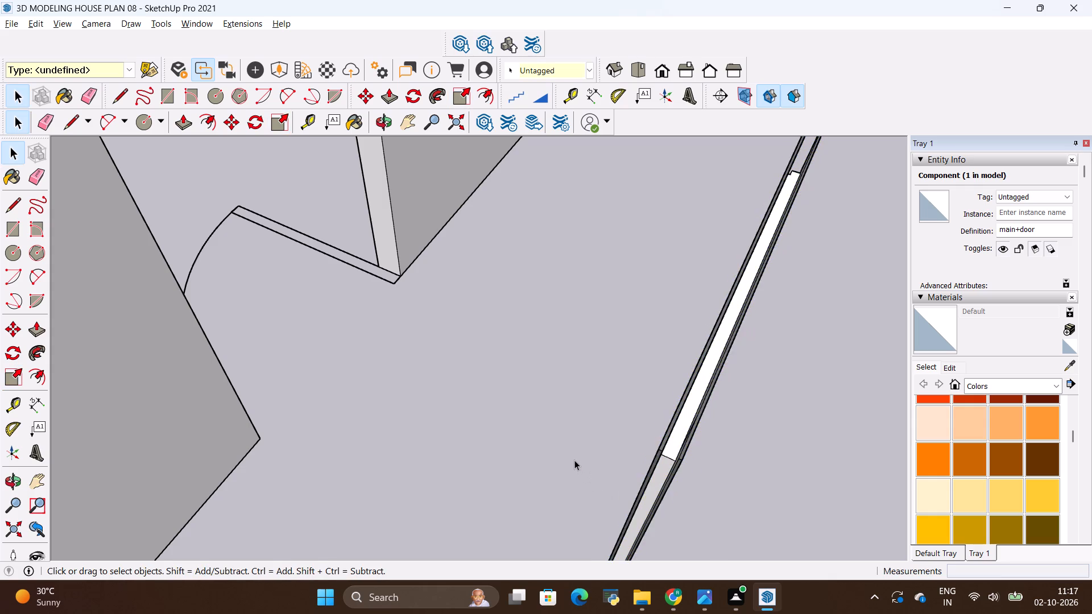
Move the main door by its bottom corner about 4' 6 3/4" into the front doorway, near the jamb.
{"action": "scroll", "coordinate": [617, 426], "scroll_direction": "down", "scroll_amount": 4}
{"action": "left_click", "coordinate": [636, 435]}
{"action": "middle_click_drag", "start_coordinate": [619, 471], "coordinate": [613, 462]}
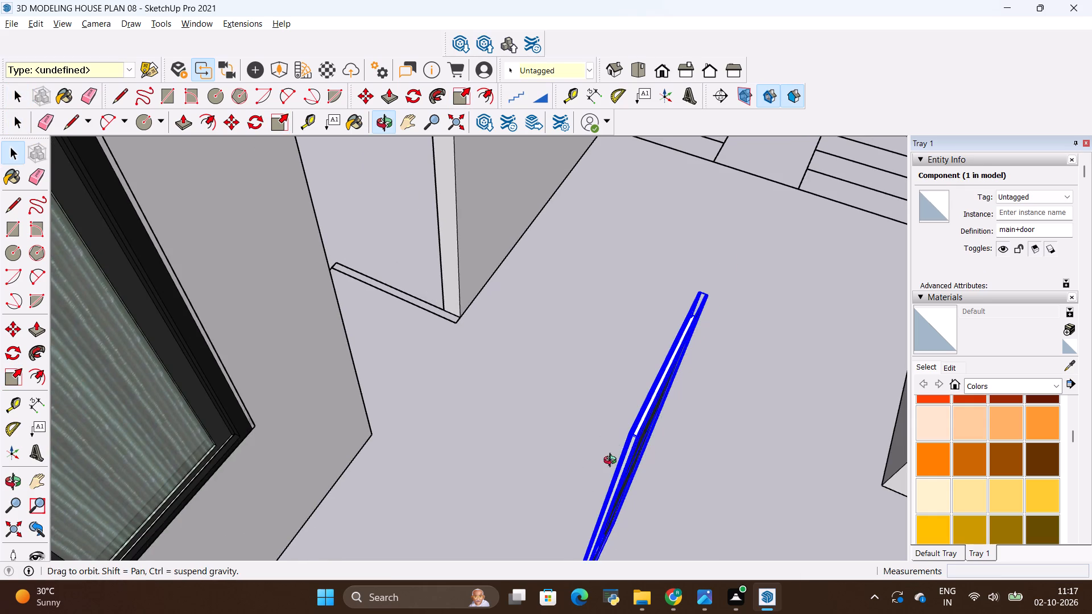
{"action": "middle_click_drag", "start_coordinate": [613, 462], "coordinate": [471, 327]}
{"action": "scroll", "coordinate": [469, 326], "scroll_direction": "down", "scroll_amount": 5}
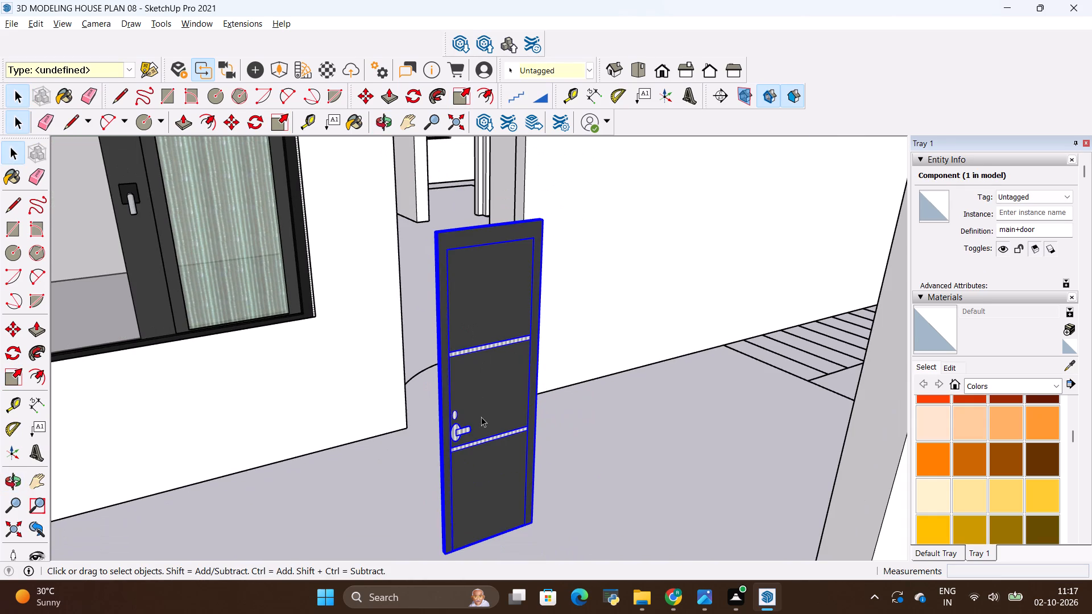
{"action": "key", "text": "s"}
{"action": "middle_click_drag", "start_coordinate": [507, 420], "coordinate": [406, 471]}
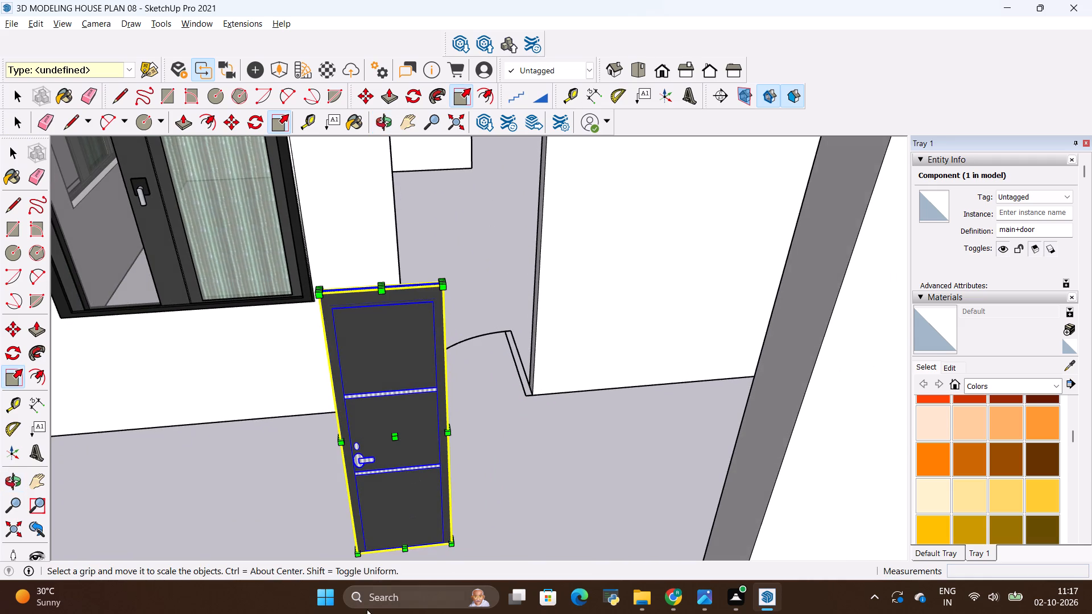
{"action": "key", "text": "m"}
{"action": "scroll", "coordinate": [379, 526], "scroll_direction": "down", "scroll_amount": 3}
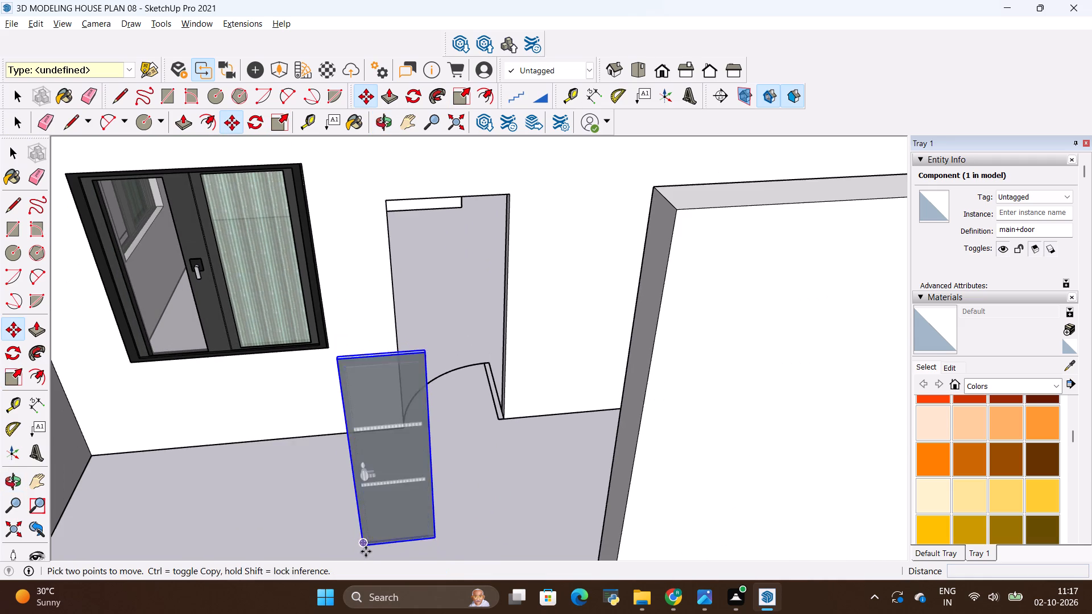
{"action": "left_click", "coordinate": [366, 547]}
{"action": "scroll", "coordinate": [446, 371], "scroll_direction": "up", "scroll_amount": 2}
{"action": "middle_click_drag", "start_coordinate": [428, 426], "coordinate": [374, 459]}
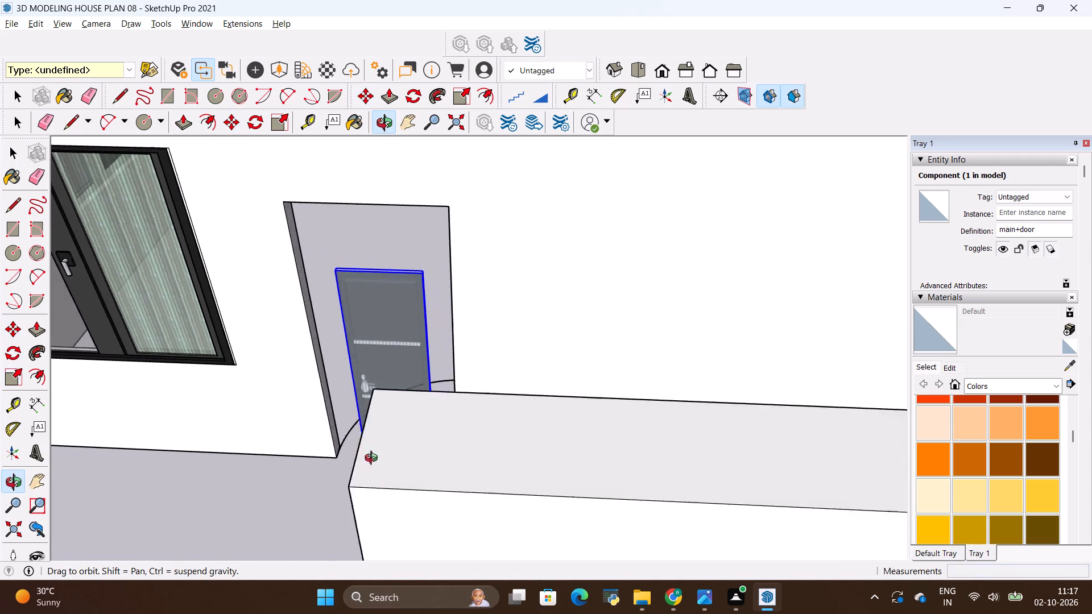
{"action": "middle_click_drag", "start_coordinate": [374, 459], "coordinate": [374, 460]}
{"action": "scroll", "coordinate": [352, 454], "scroll_direction": "up", "scroll_amount": 10}
{"action": "scroll", "coordinate": [353, 367], "scroll_direction": "up", "scroll_amount": 4}
{"action": "scroll", "coordinate": [398, 435], "scroll_direction": "up", "scroll_amount": 3}
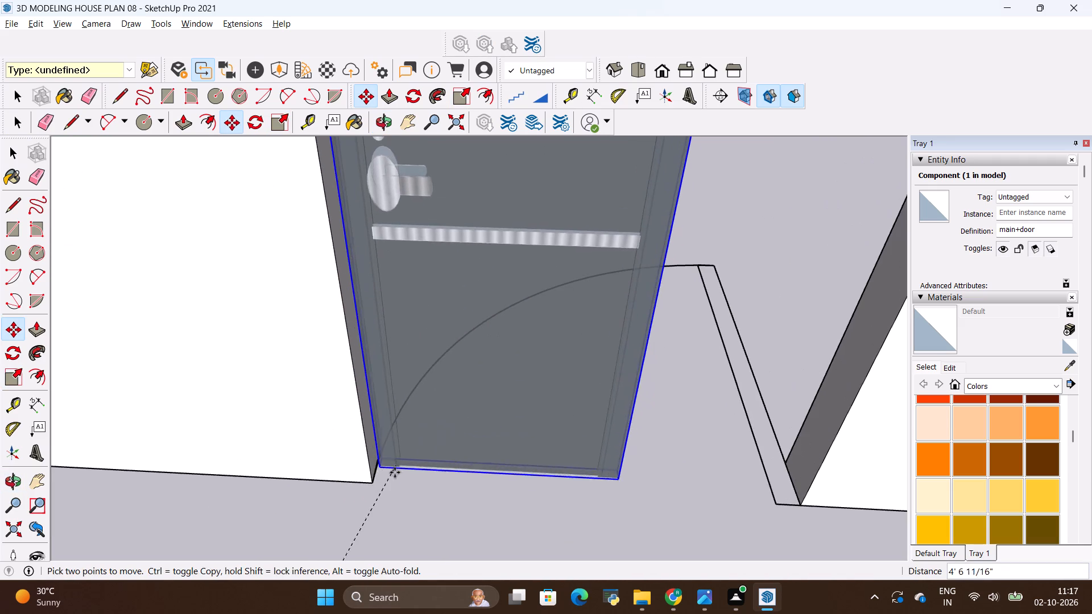
{"action": "scroll", "coordinate": [397, 468], "scroll_direction": "up", "scroll_amount": 5}
{"action": "left_click", "coordinate": [416, 470]}
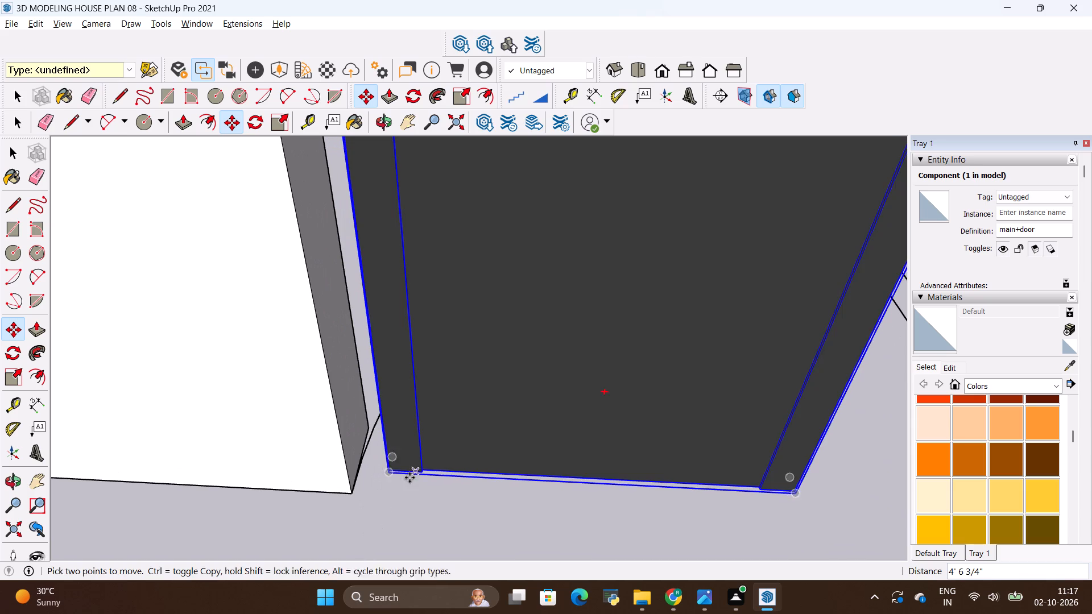
Move the main door's bottom corner about 1 5/8" sideways so it sits against the front doorway's jamb.
{"action": "scroll", "coordinate": [387, 474], "scroll_direction": "up", "scroll_amount": 10}
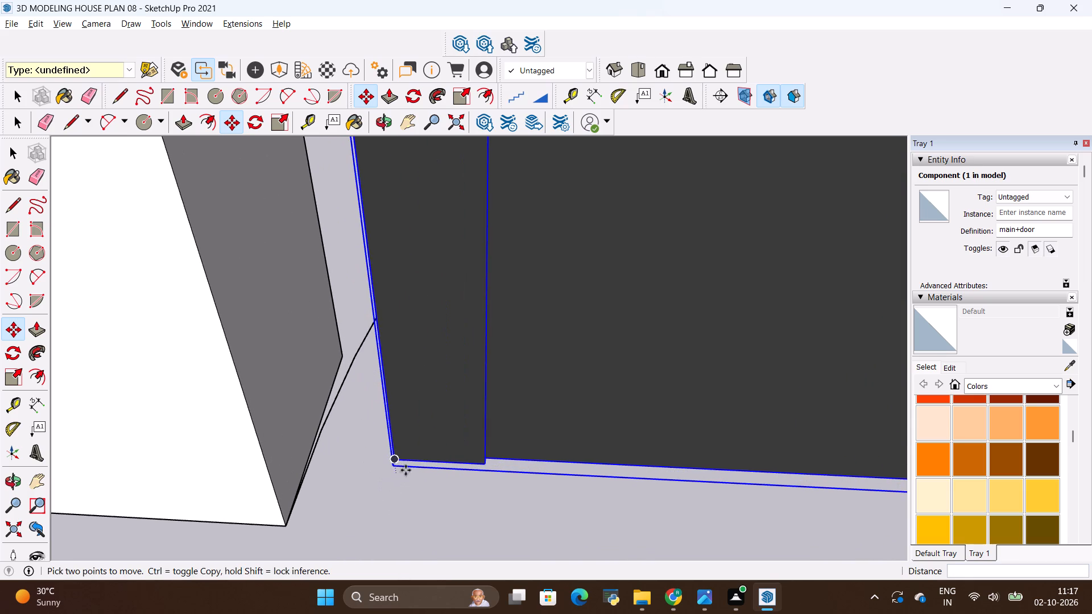
{"action": "scroll", "coordinate": [397, 455], "scroll_direction": "up", "scroll_amount": 9}
{"action": "left_click", "coordinate": [380, 462]}
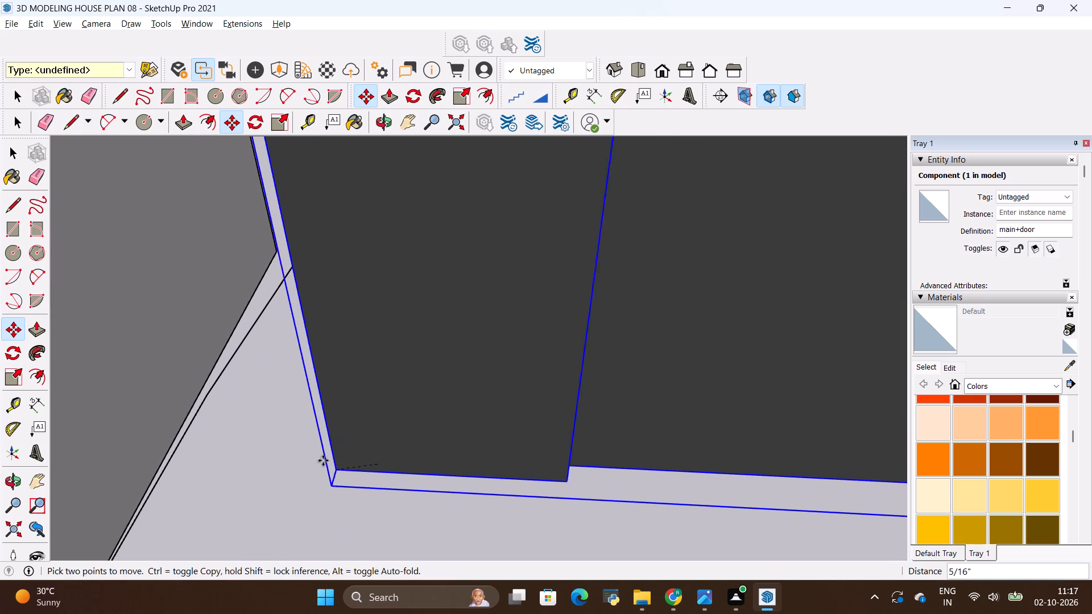
{"action": "scroll", "coordinate": [342, 414], "scroll_direction": "down", "scroll_amount": 6}
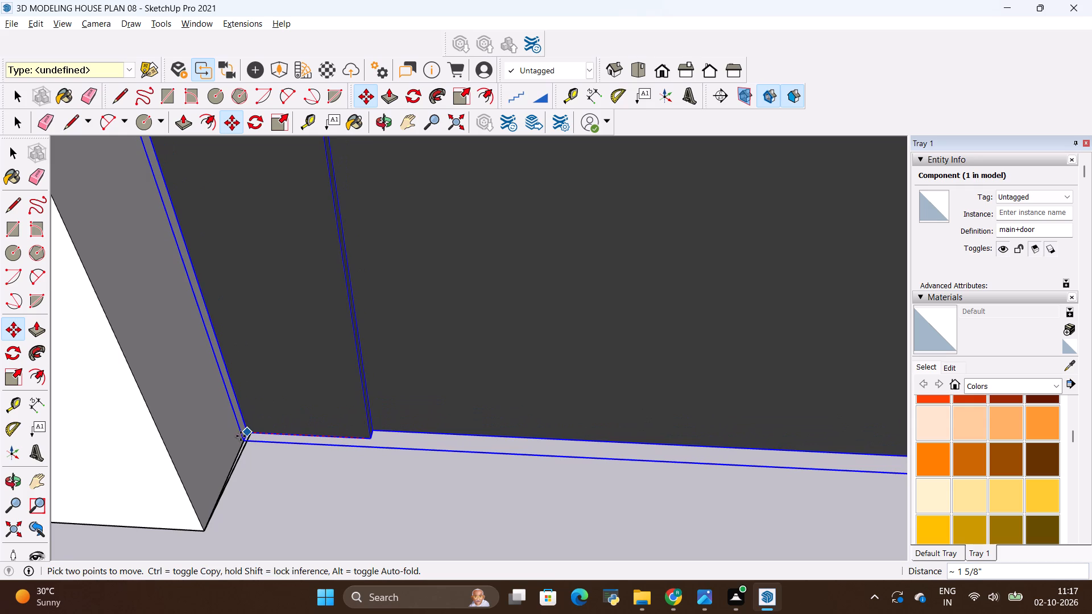
{"action": "middle_click_drag", "start_coordinate": [241, 446], "coordinate": [305, 268]}
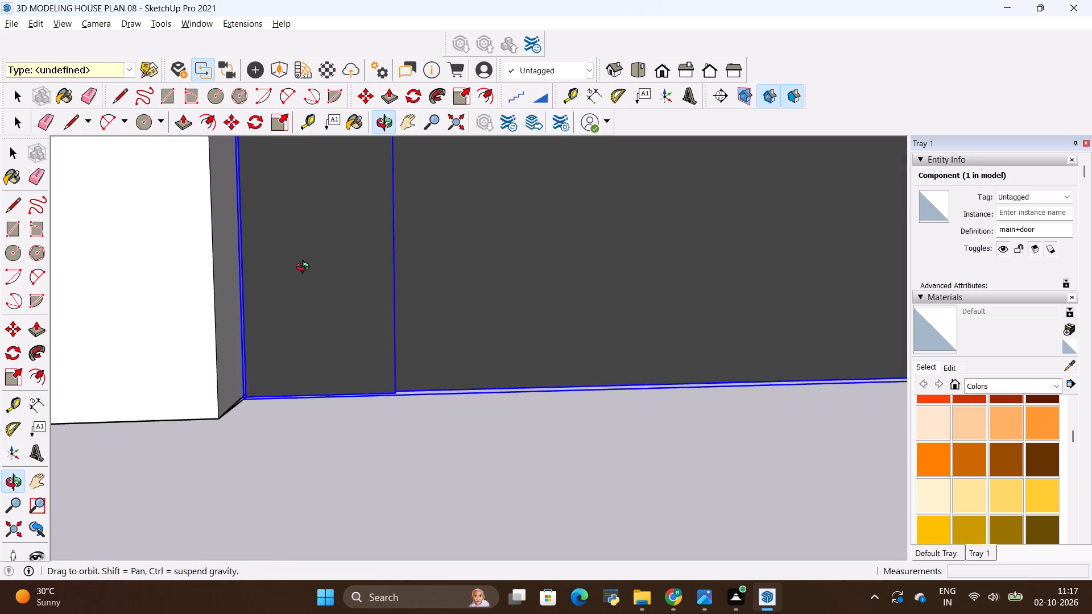
{"action": "middle_click_drag", "start_coordinate": [305, 268], "coordinate": [304, 251]}
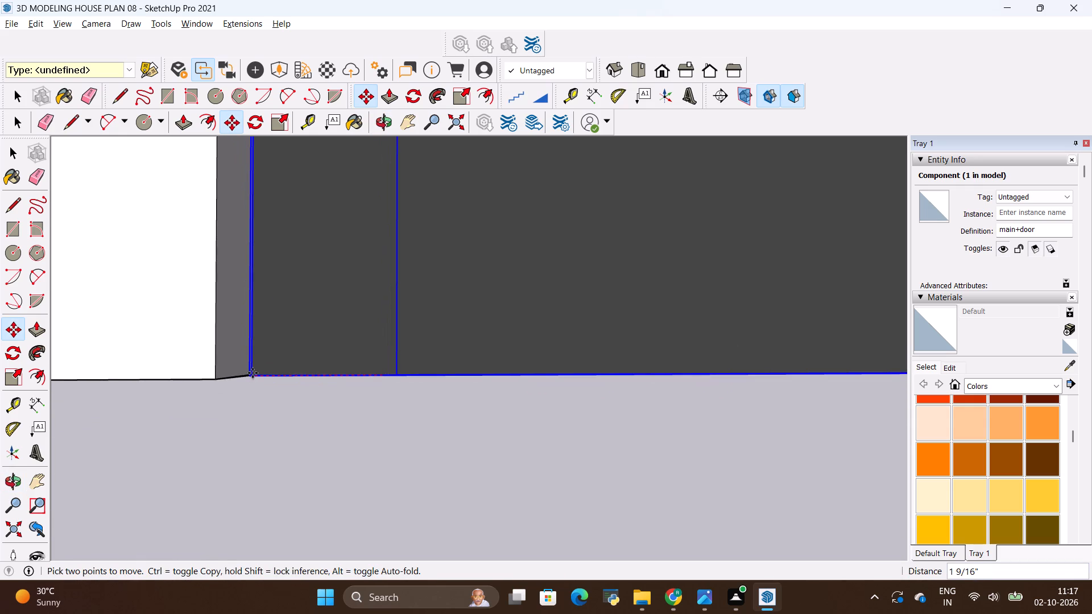
{"action": "middle_click_drag", "start_coordinate": [253, 373], "coordinate": [224, 569]}
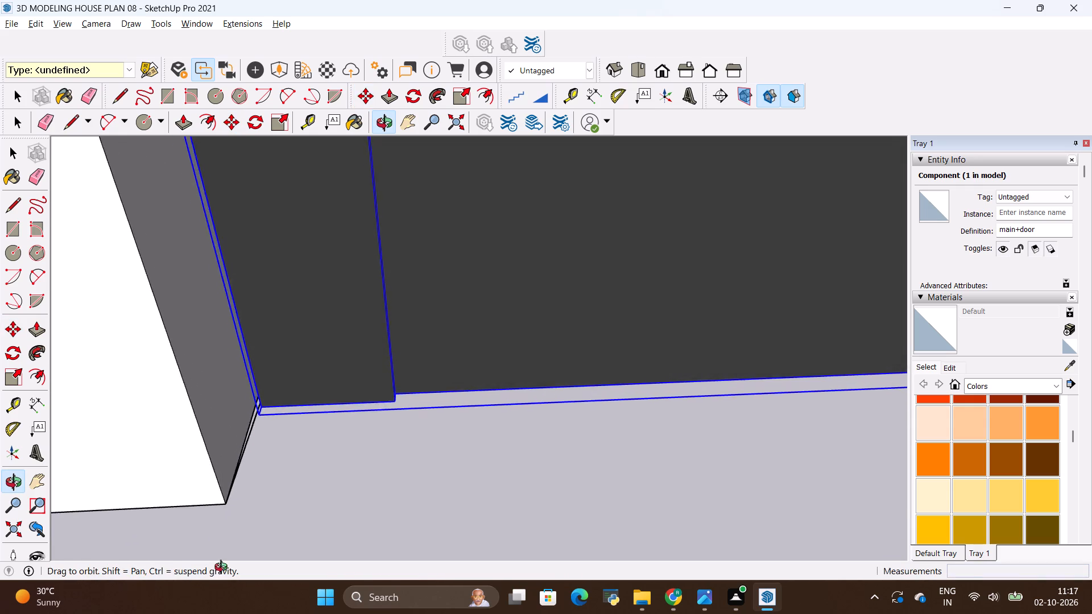
{"action": "middle_click_drag", "start_coordinate": [224, 569], "coordinate": [223, 571]}
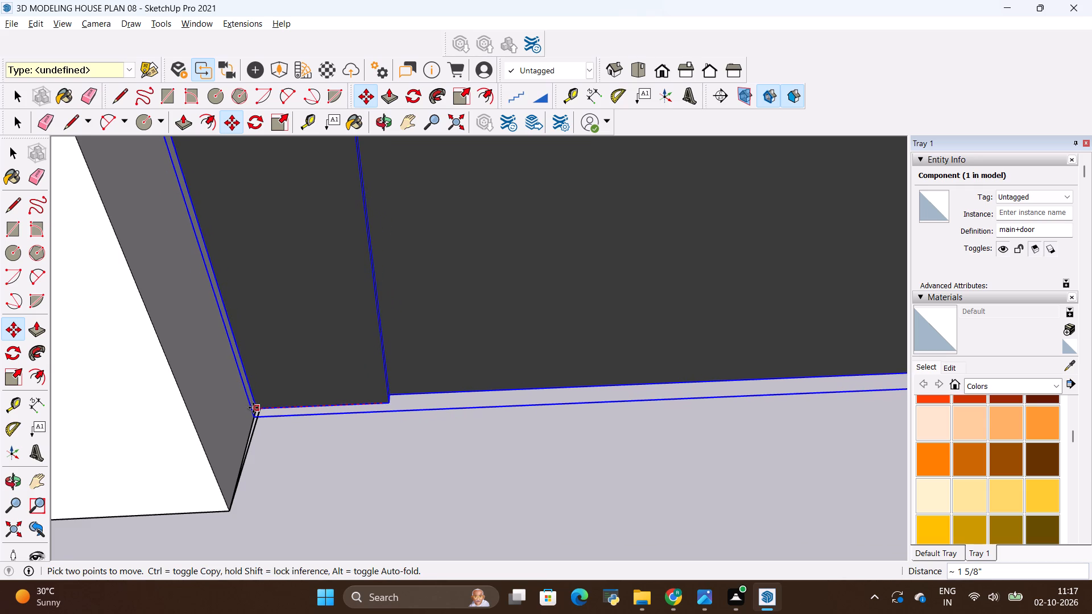
{"action": "left_click", "coordinate": [254, 408]}
Scale the main door from its upper corner to about 1.73 in width and 1.29 in height to fill the front doorway.
{"action": "scroll", "coordinate": [226, 493], "scroll_direction": "down", "scroll_amount": 17}
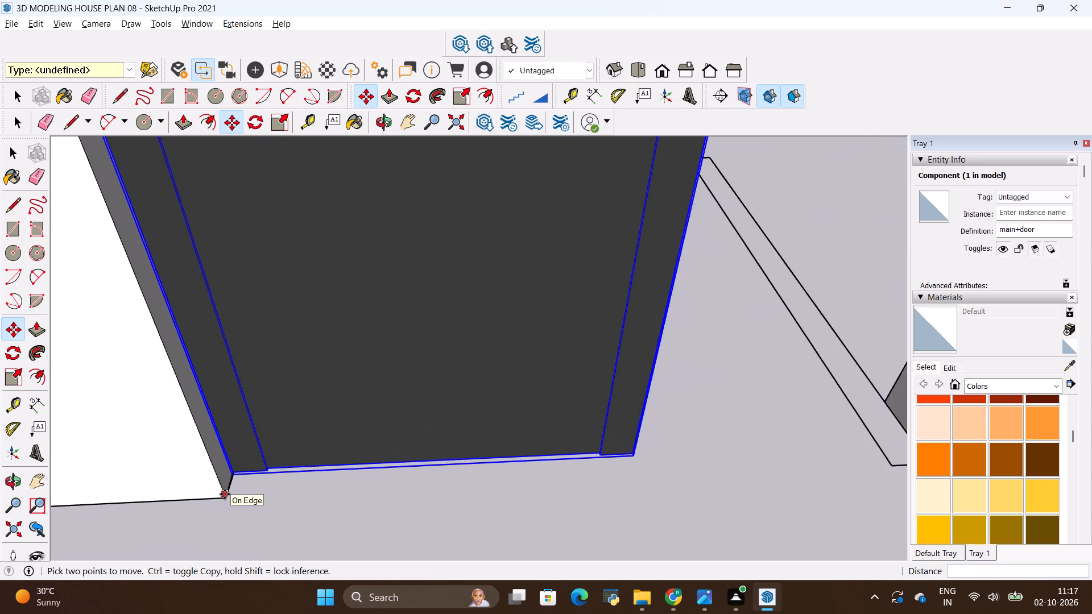
{"action": "scroll", "coordinate": [225, 494], "scroll_direction": "down", "scroll_amount": 9}
{"action": "scroll", "coordinate": [373, 474], "scroll_direction": "down", "scroll_amount": 11}
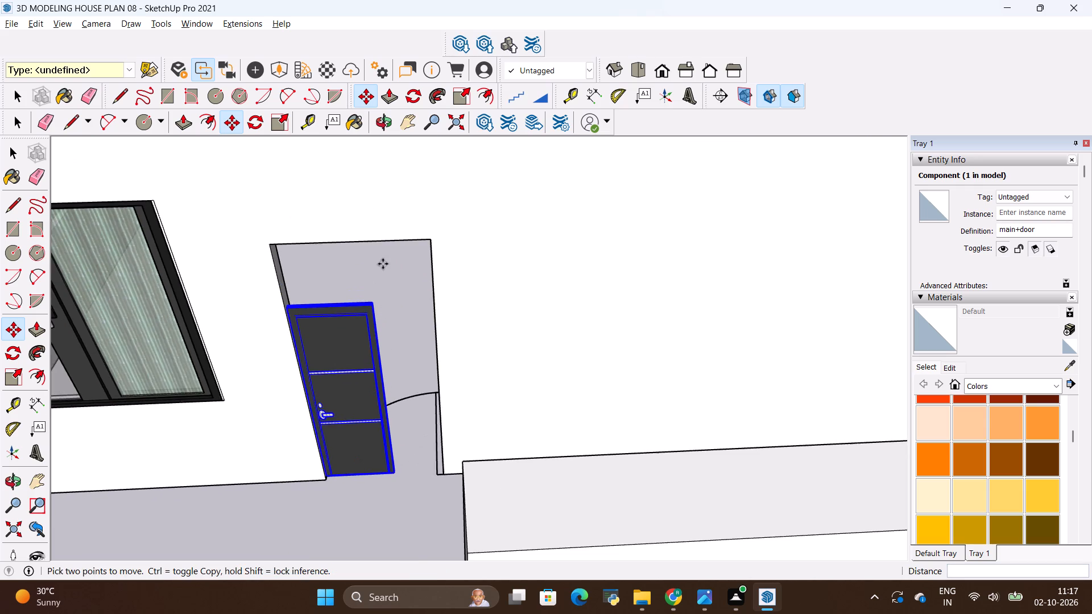
{"action": "scroll", "coordinate": [363, 303], "scroll_direction": "up", "scroll_amount": 7}
{"action": "key", "text": "s"}
{"action": "scroll", "coordinate": [384, 282], "scroll_direction": "up", "scroll_amount": 7}
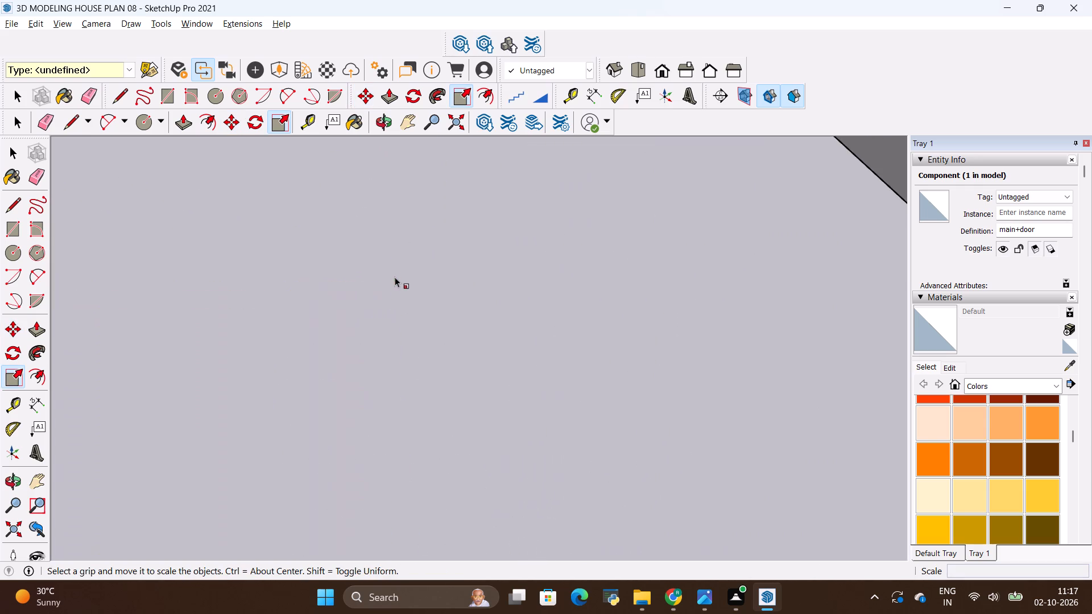
{"action": "scroll", "coordinate": [383, 298], "scroll_direction": "down", "scroll_amount": 3}
{"action": "left_click", "coordinate": [379, 314]}
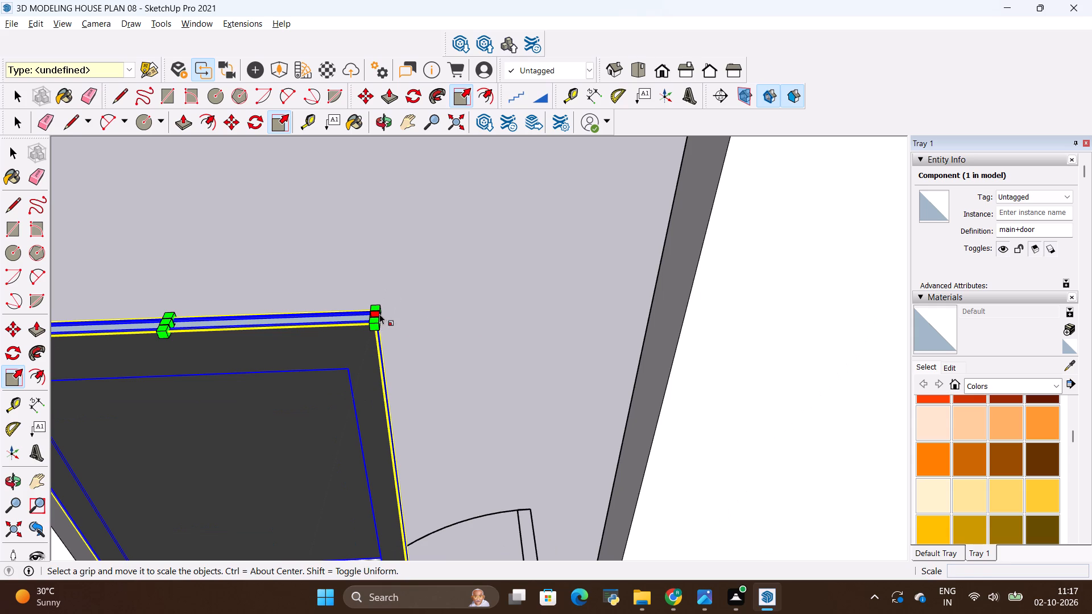
{"action": "scroll", "coordinate": [471, 299], "scroll_direction": "down", "scroll_amount": 6}
{"action": "middle_click_drag", "start_coordinate": [480, 293], "coordinate": [519, 241]}
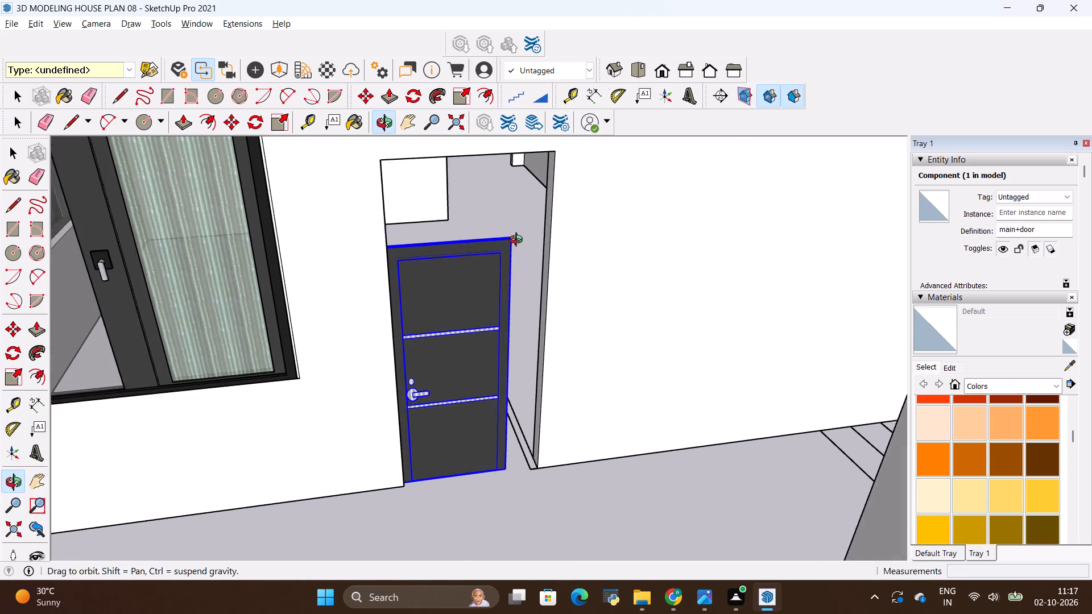
{"action": "middle_click_drag", "start_coordinate": [519, 241], "coordinate": [512, 249]}
{"action": "scroll", "coordinate": [512, 250], "scroll_direction": "down", "scroll_amount": 5}
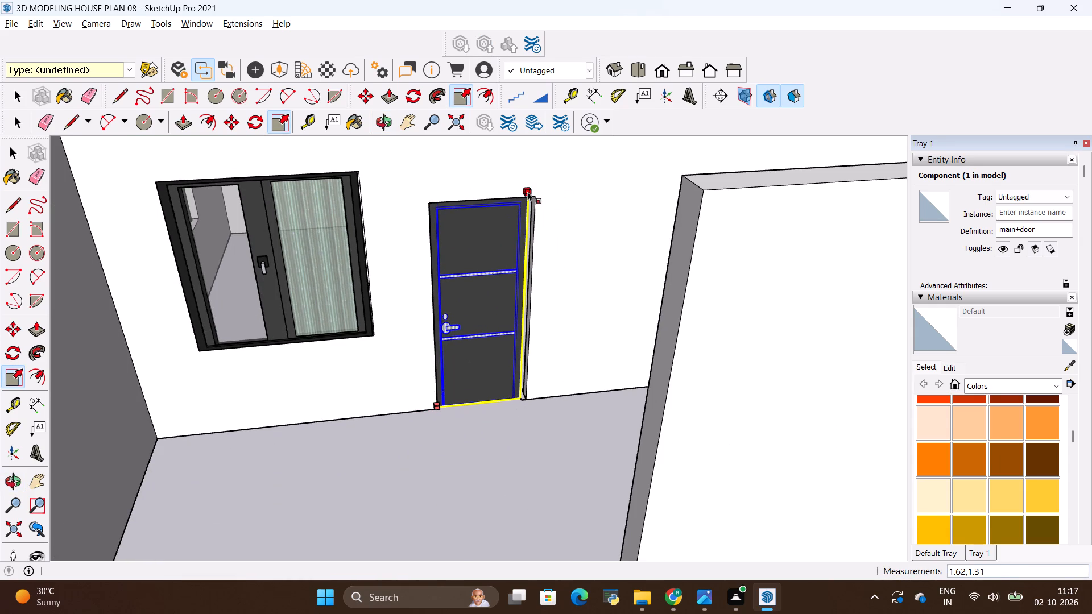
{"action": "left_click", "coordinate": [531, 194]}
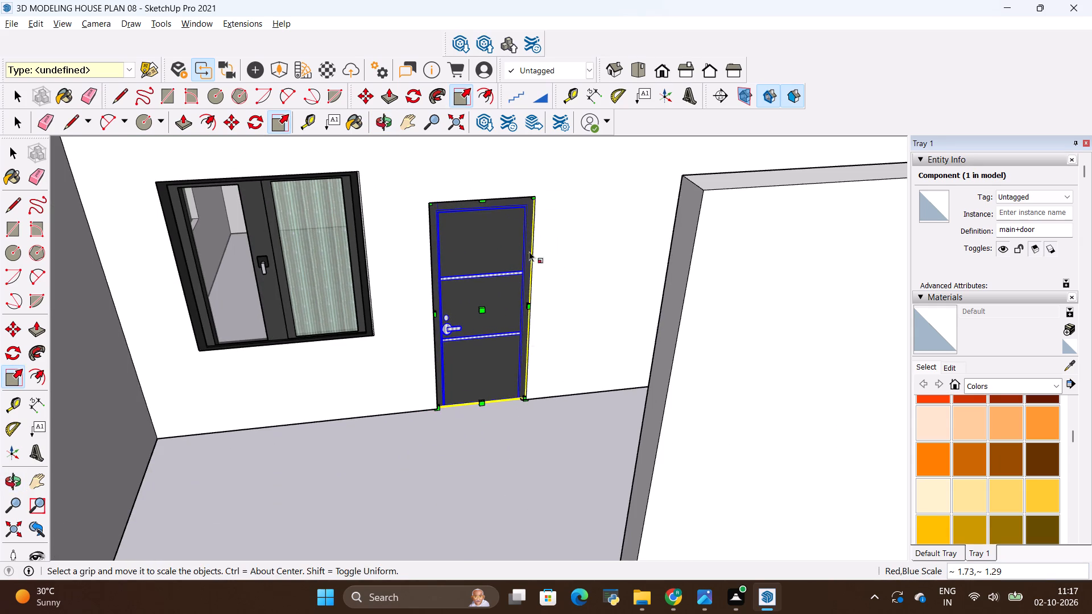
Copy the main door by its bottom corner about 15' 7 3/4" from the front doorway into the interior room's doorway nearest the partition corner.
{"action": "scroll", "coordinate": [534, 413], "scroll_direction": "down", "scroll_amount": 7}
{"action": "middle_click_drag", "start_coordinate": [526, 431], "coordinate": [412, 387]}
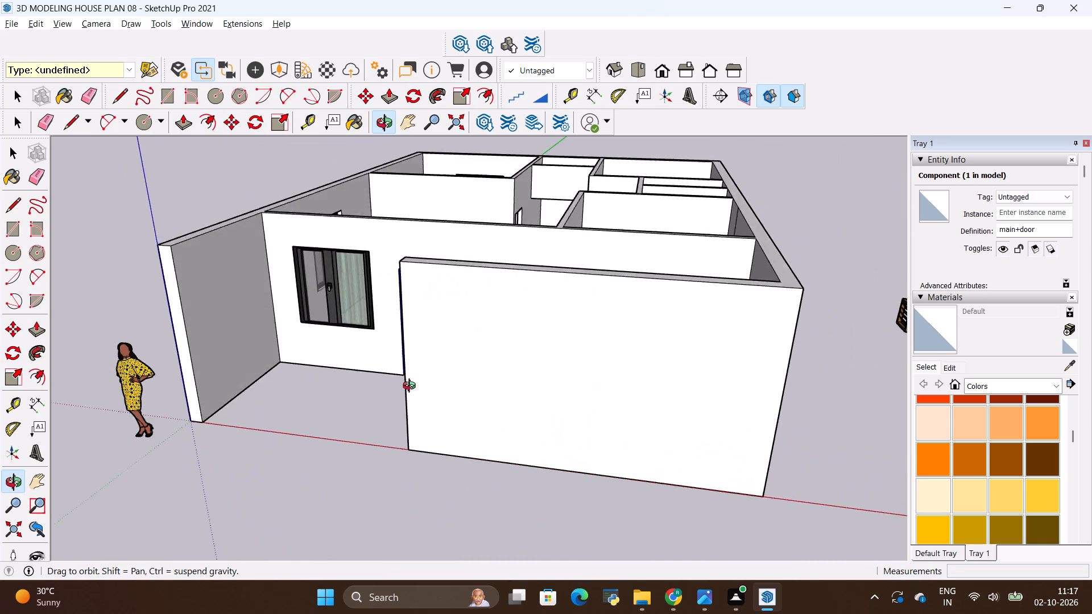
{"action": "middle_click_drag", "start_coordinate": [412, 387], "coordinate": [478, 392]}
{"action": "scroll", "coordinate": [507, 300], "scroll_direction": "up", "scroll_amount": 15}
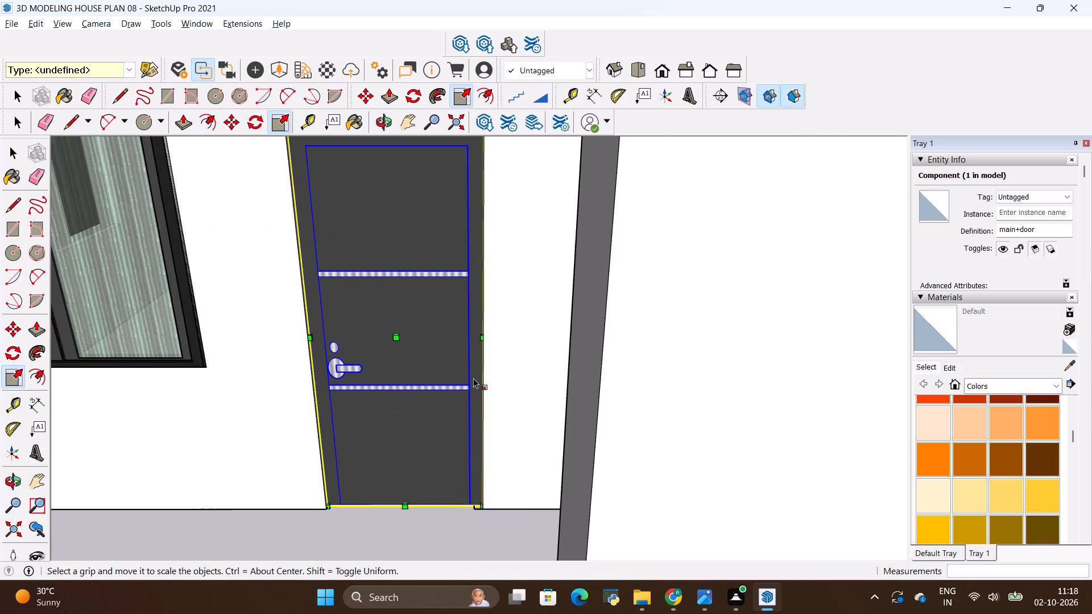
{"action": "key", "text": "m"}
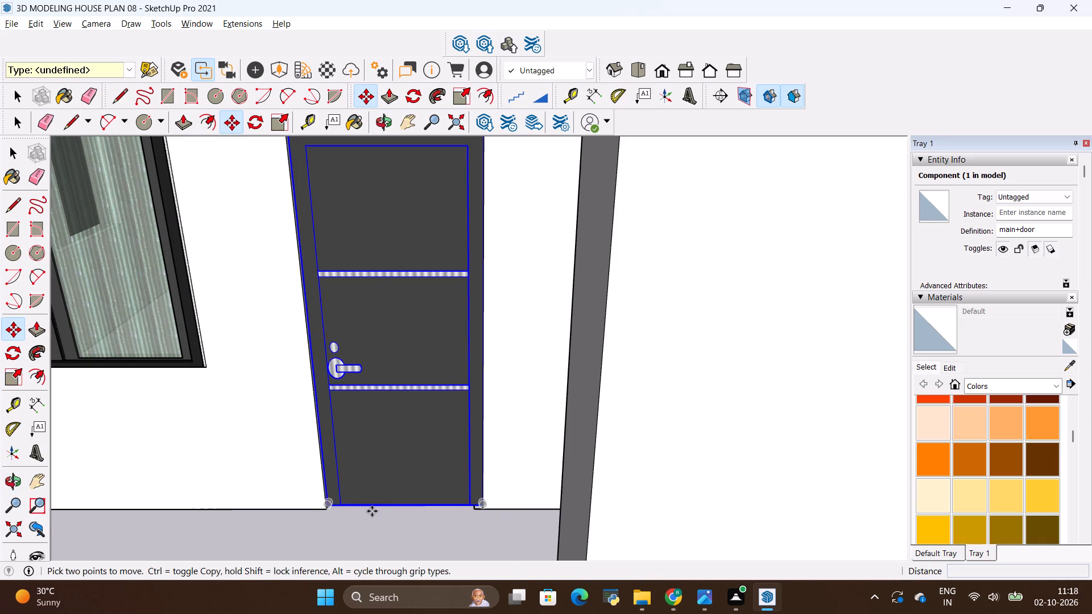
{"action": "scroll", "coordinate": [328, 501], "scroll_direction": "up", "scroll_amount": 4}
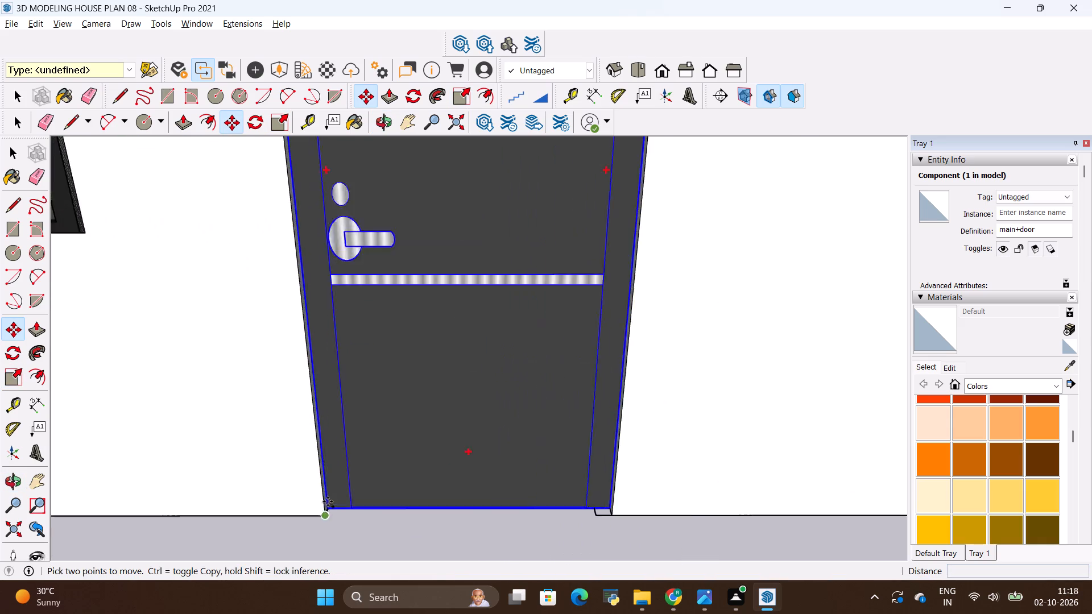
{"action": "scroll", "coordinate": [328, 501], "scroll_direction": "up", "scroll_amount": 5}
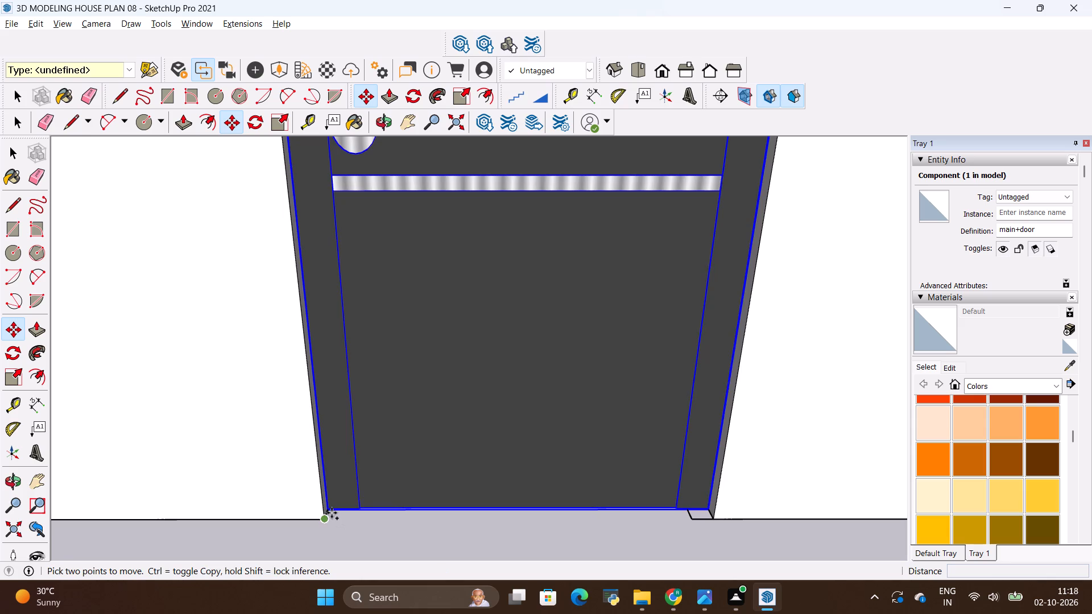
{"action": "scroll", "coordinate": [334, 512], "scroll_direction": "up", "scroll_amount": 9}
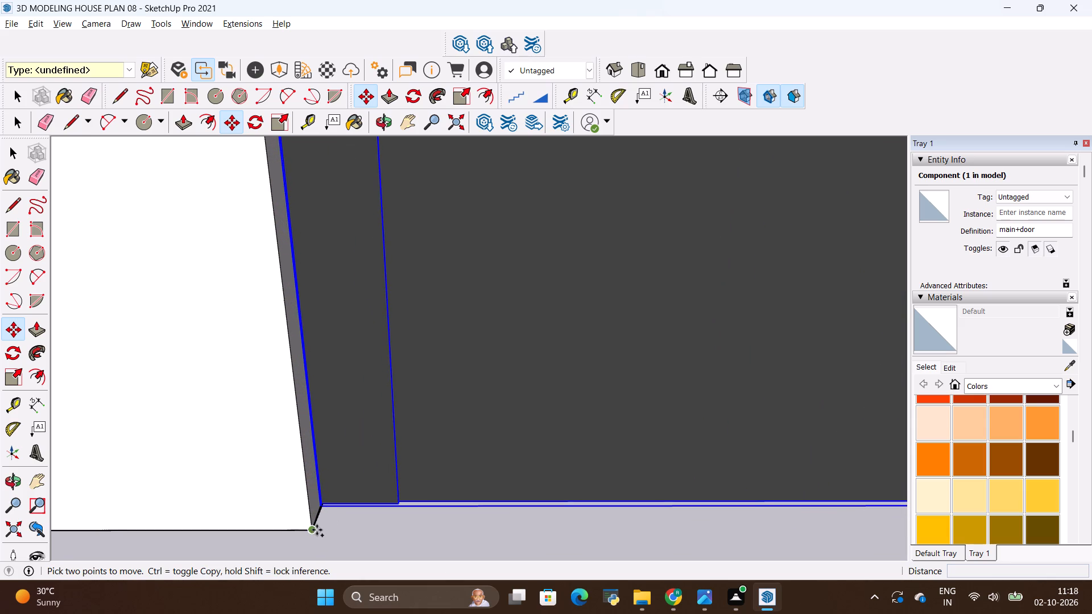
{"action": "left_click", "coordinate": [317, 527]}
{"action": "scroll", "coordinate": [313, 507], "scroll_direction": "down", "scroll_amount": 12}
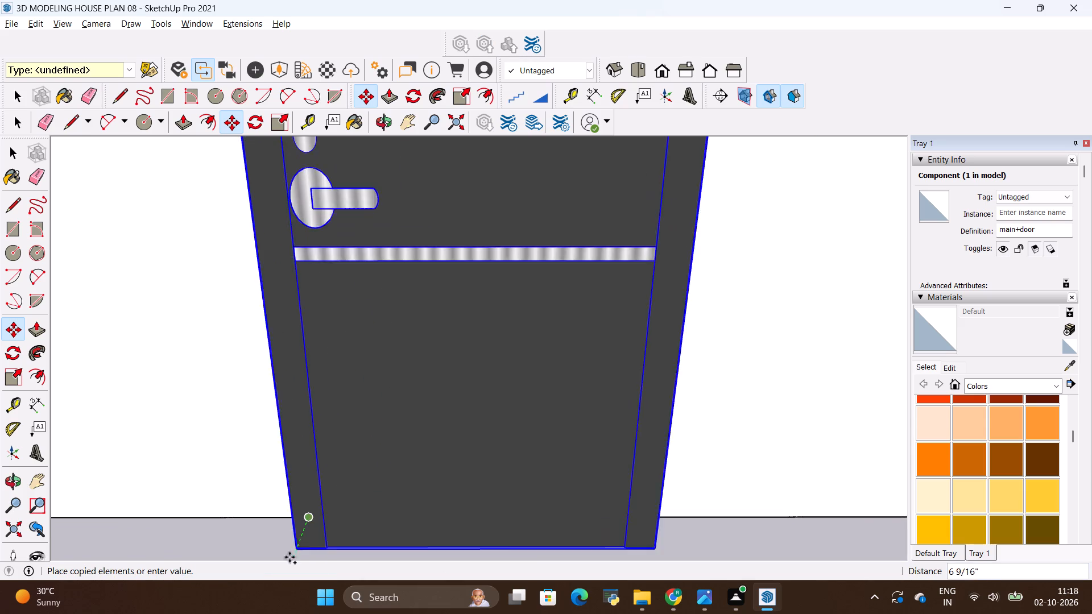
{"action": "scroll", "coordinate": [293, 529], "scroll_direction": "down", "scroll_amount": 7}
{"action": "scroll", "coordinate": [362, 500], "scroll_direction": "down", "scroll_amount": 12}
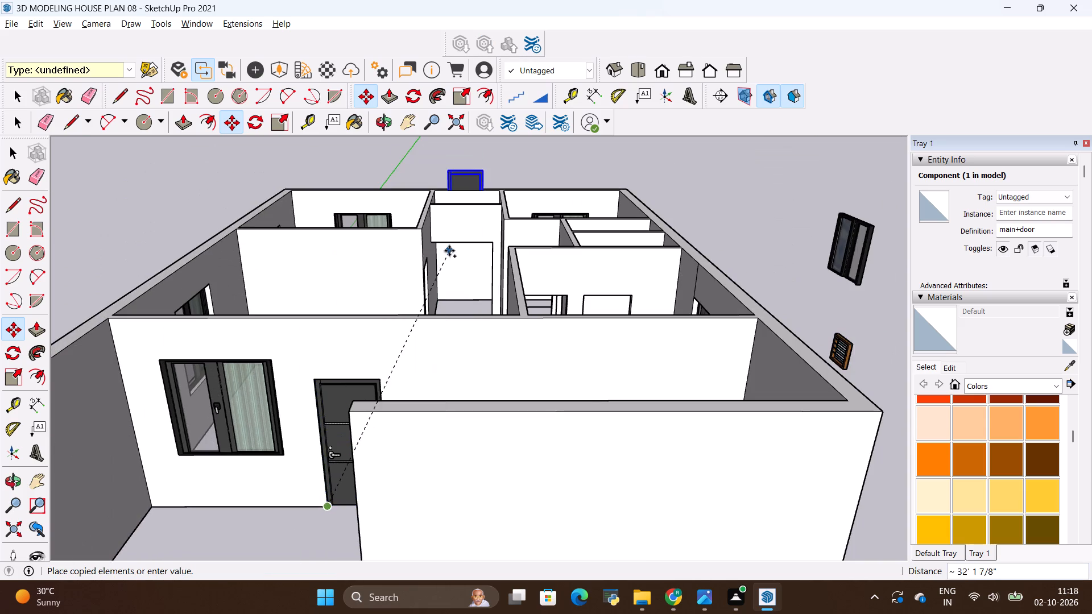
{"action": "scroll", "coordinate": [452, 268], "scroll_direction": "up", "scroll_amount": 8}
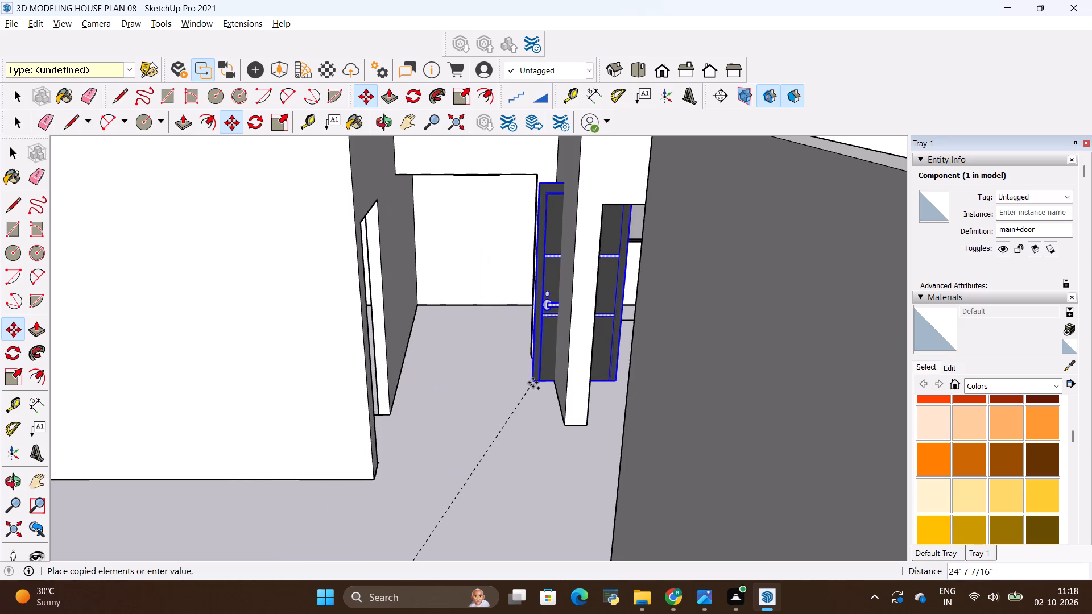
{"action": "scroll", "coordinate": [368, 418], "scroll_direction": "down", "scroll_amount": 9}
{"action": "scroll", "coordinate": [515, 461], "scroll_direction": "up", "scroll_amount": 1}
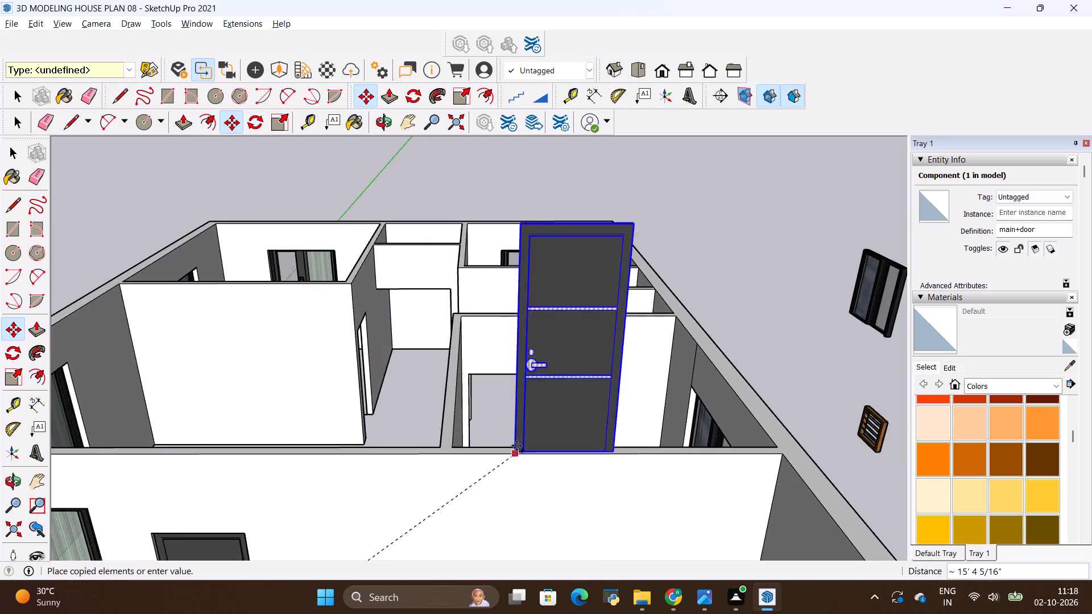
{"action": "scroll", "coordinate": [492, 381], "scroll_direction": "down", "scroll_amount": 5}
{"action": "middle_click_drag", "start_coordinate": [609, 430], "coordinate": [494, 497]}
{"action": "scroll", "coordinate": [482, 467], "scroll_direction": "up", "scroll_amount": 7}
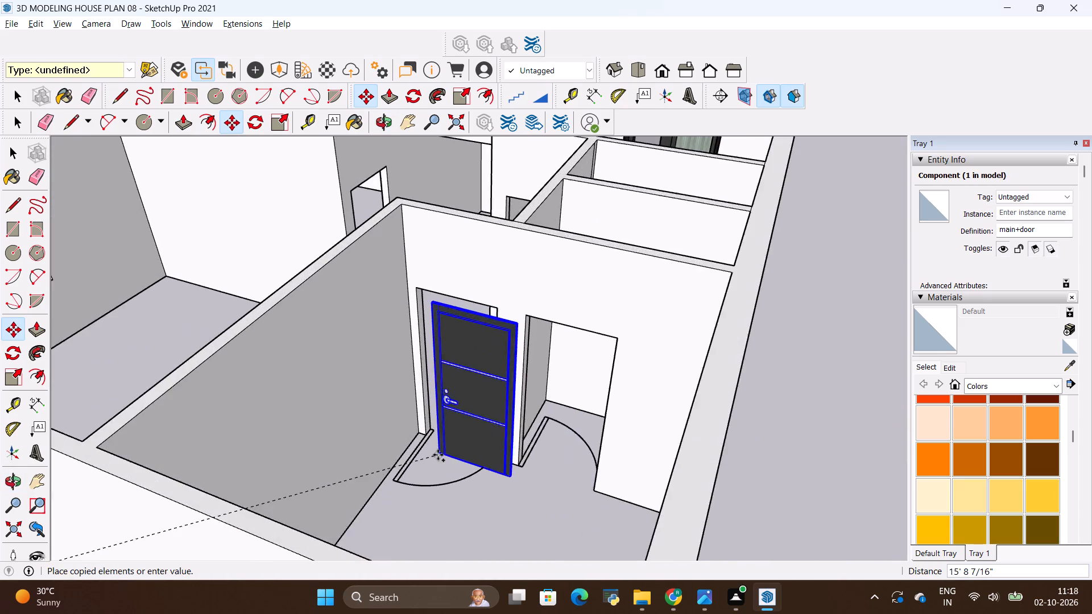
{"action": "scroll", "coordinate": [438, 455], "scroll_direction": "up", "scroll_amount": 10}
{"action": "left_click", "coordinate": [416, 418]}
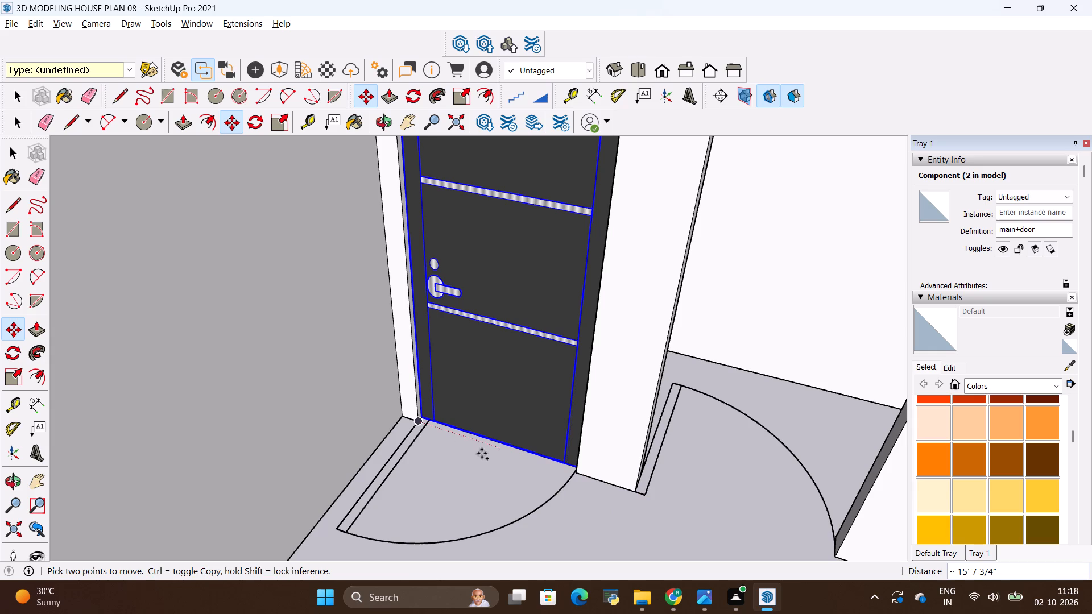
Copy the door 4' along the same wall into the adjacent doorway, placing its bottom corner at the jamb.
{"action": "left_click", "coordinate": [417, 424]}
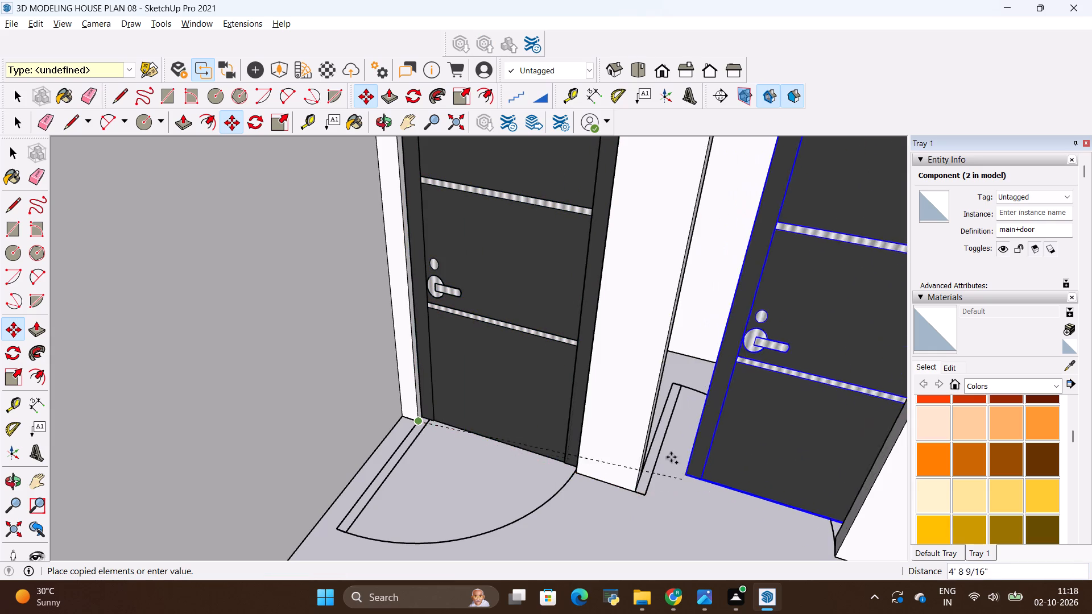
{"action": "scroll", "coordinate": [545, 411], "scroll_direction": "down", "scroll_amount": 4}
{"action": "scroll", "coordinate": [604, 475], "scroll_direction": "up", "scroll_amount": 6}
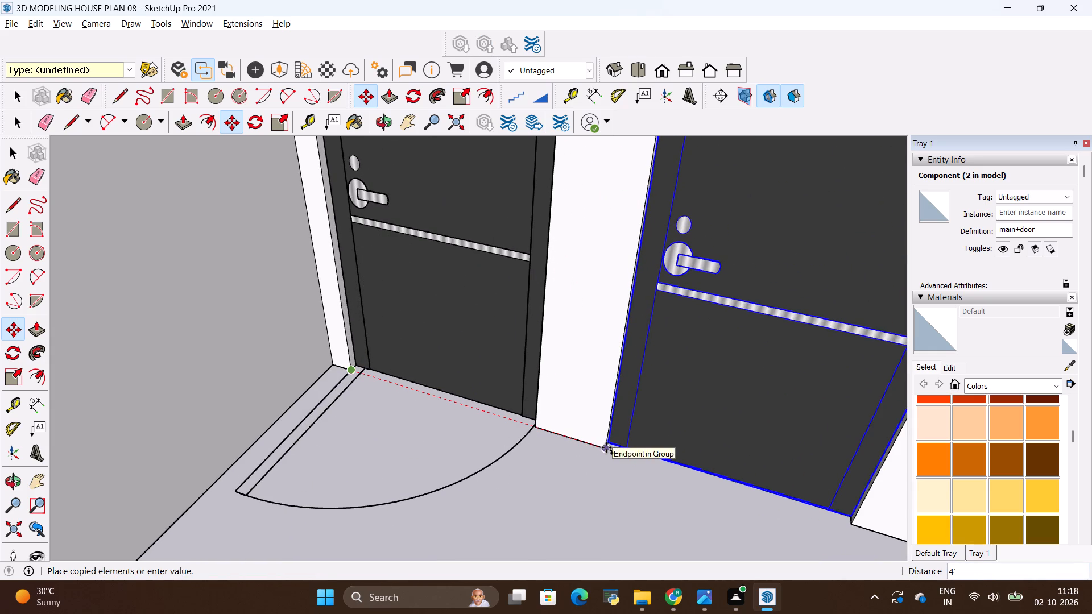
{"action": "left_click", "coordinate": [606, 447]}
Copy the second room door by its bottom corner into the passage doorway beside the two small rooms and clear the selection.
{"action": "scroll", "coordinate": [544, 457], "scroll_direction": "down", "scroll_amount": 12}
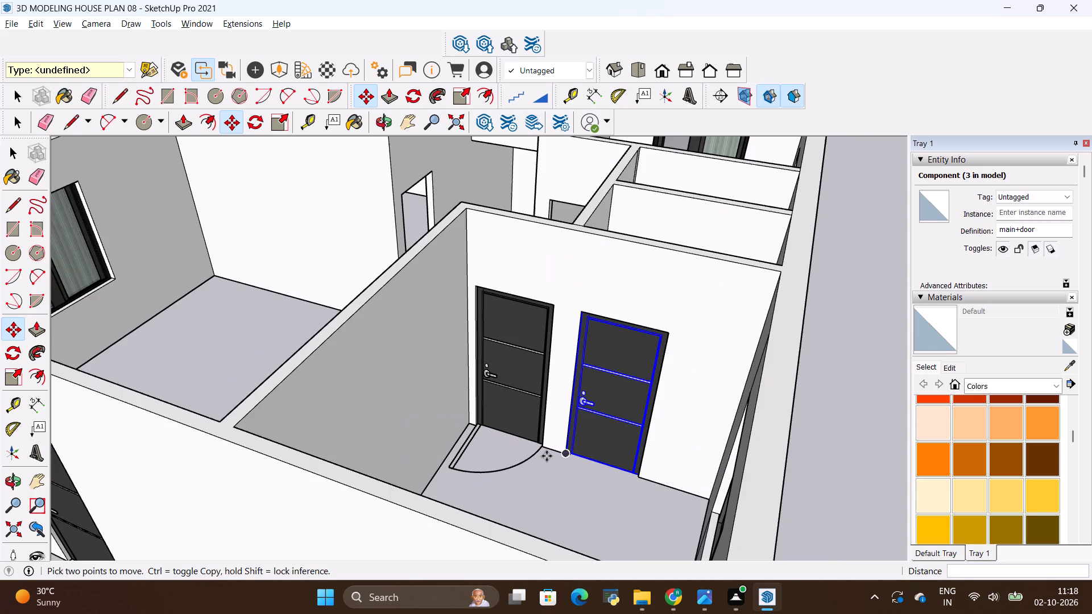
{"action": "scroll", "coordinate": [575, 480], "scroll_direction": "down", "scroll_amount": 4}
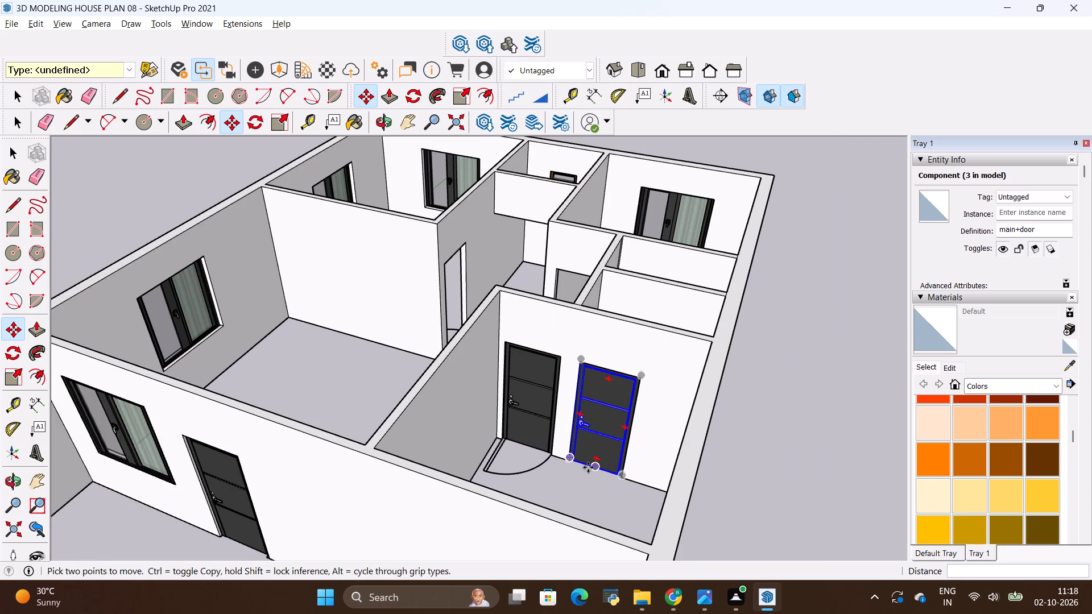
{"action": "scroll", "coordinate": [548, 465], "scroll_direction": "up", "scroll_amount": 8}
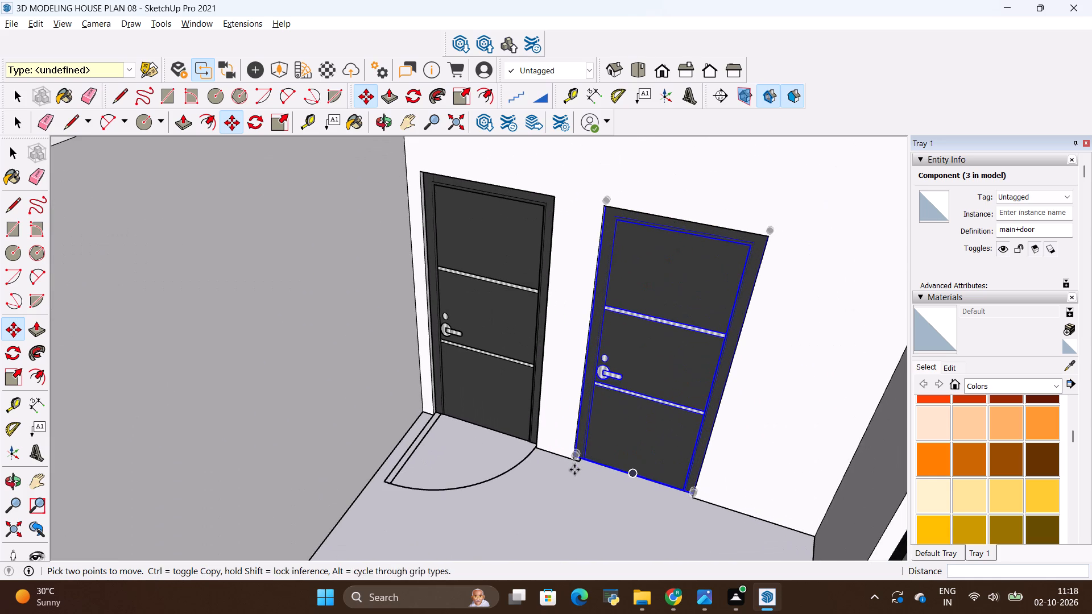
{"action": "scroll", "coordinate": [572, 464], "scroll_direction": "up", "scroll_amount": 6}
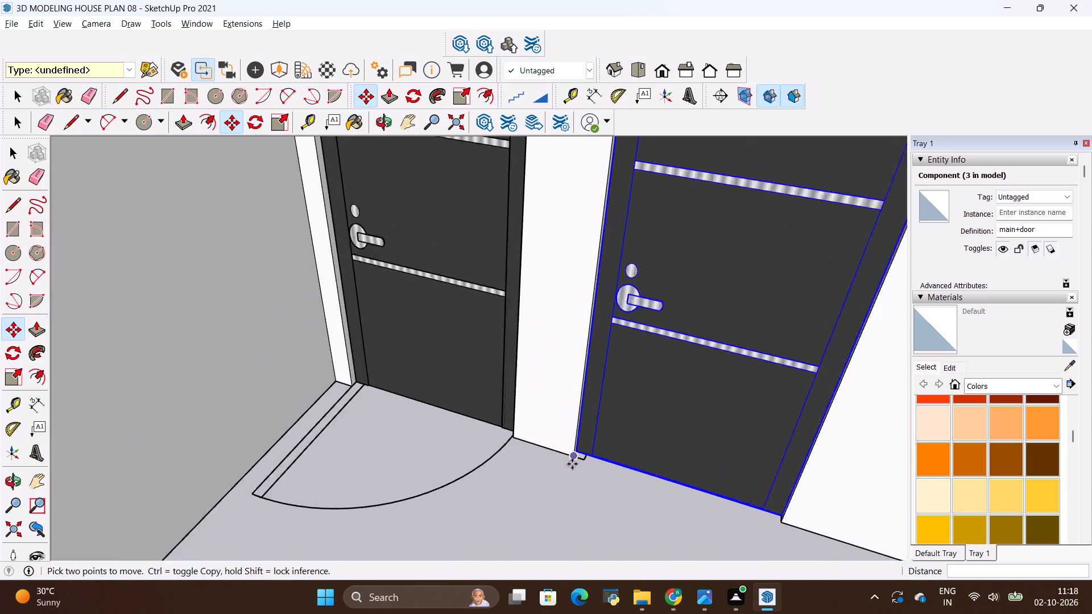
{"action": "scroll", "coordinate": [572, 464], "scroll_direction": "up", "scroll_amount": 4}
{"action": "left_click_drag", "start_coordinate": [577, 450], "coordinate": [572, 454]}
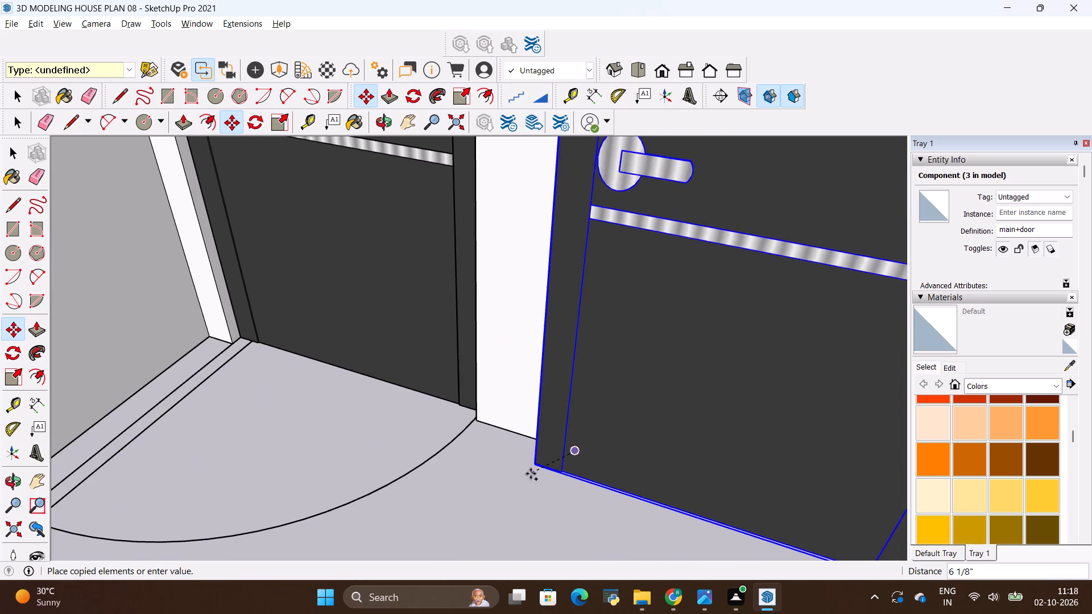
{"action": "scroll", "coordinate": [532, 474], "scroll_direction": "down", "scroll_amount": 14}
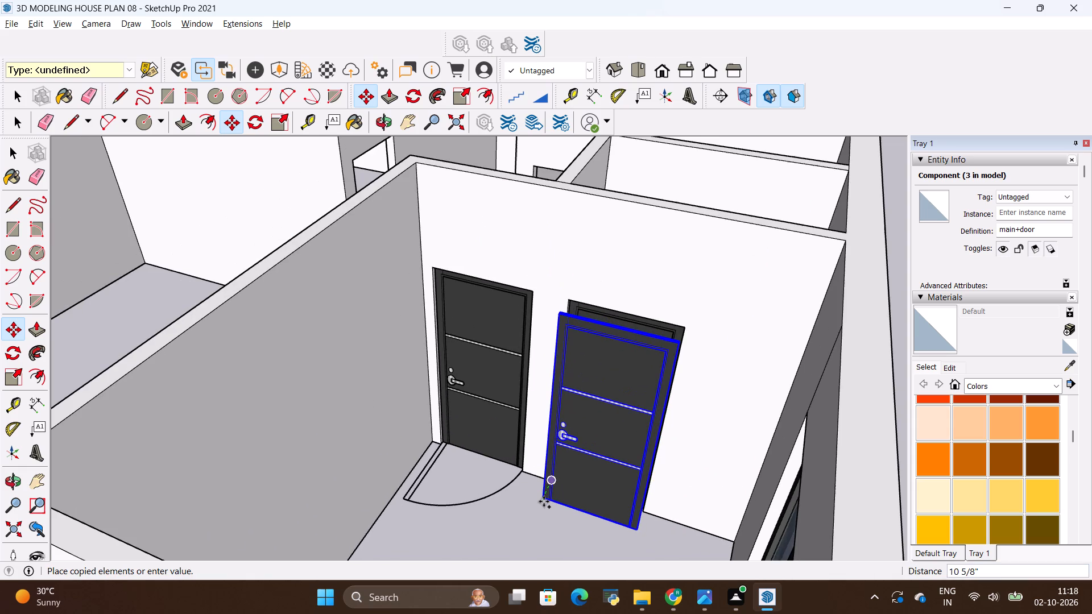
{"action": "scroll", "coordinate": [539, 512], "scroll_direction": "down", "scroll_amount": 4}
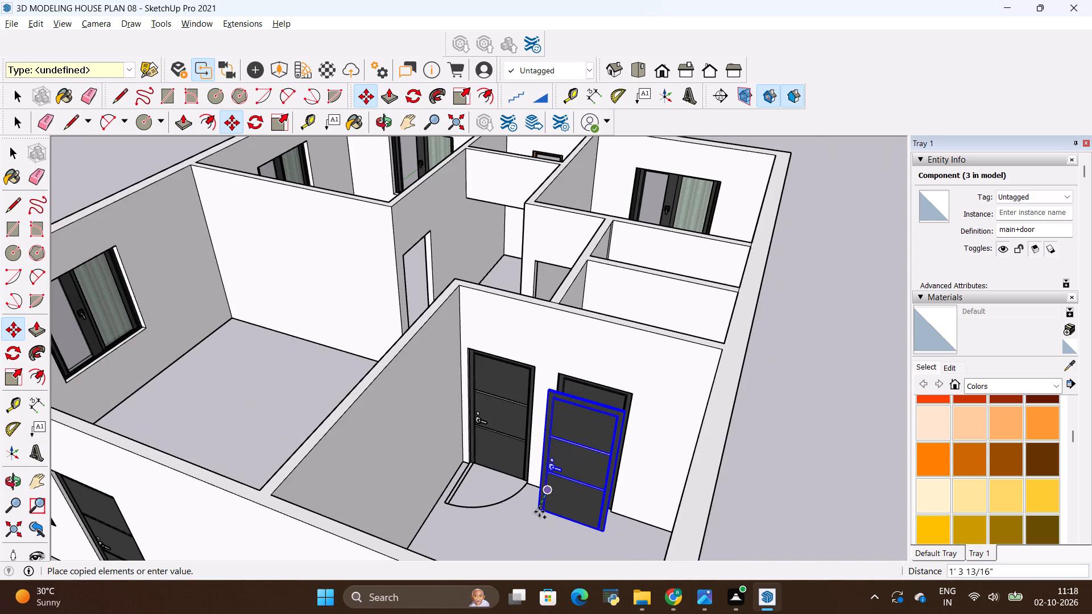
{"action": "scroll", "coordinate": [539, 510], "scroll_direction": "down", "scroll_amount": 4}
{"action": "scroll", "coordinate": [527, 358], "scroll_direction": "up", "scroll_amount": 9}
{"action": "middle_click_drag", "start_coordinate": [426, 337], "coordinate": [486, 428]}
{"action": "middle_click_drag", "start_coordinate": [466, 385], "coordinate": [462, 333]}
{"action": "scroll", "coordinate": [585, 450], "scroll_direction": "up", "scroll_amount": 9}
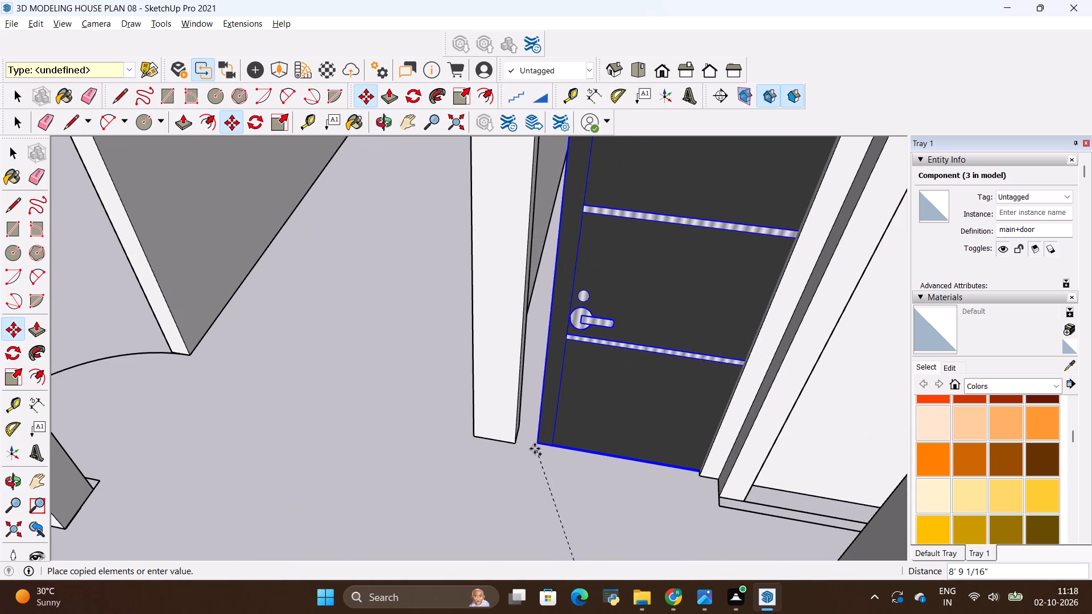
{"action": "left_click", "coordinate": [511, 444]}
{"action": "key", "text": "space"}
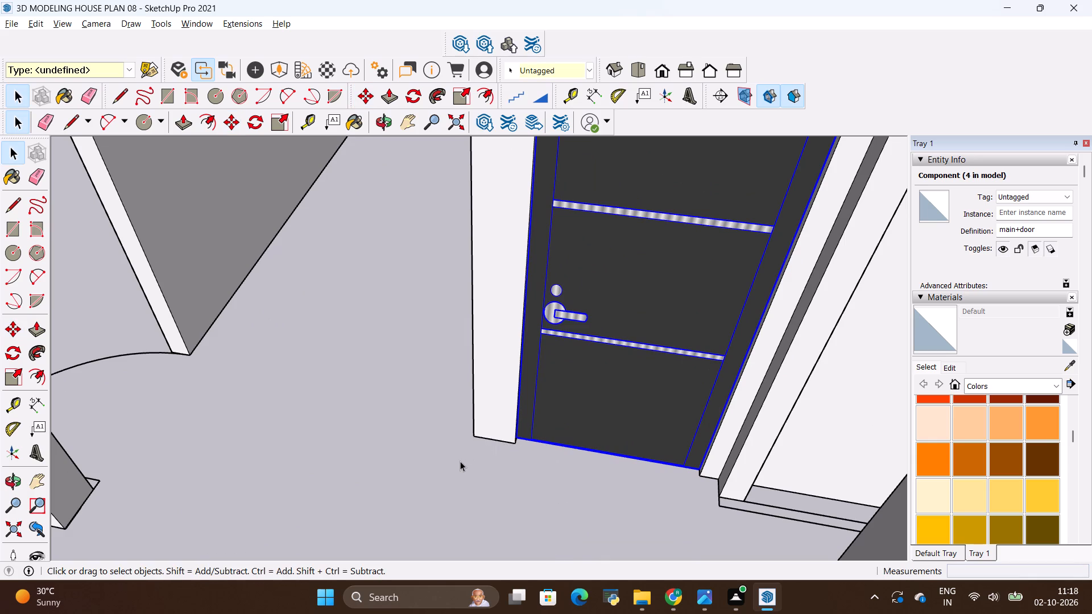
{"action": "left_click", "coordinate": [460, 462]}
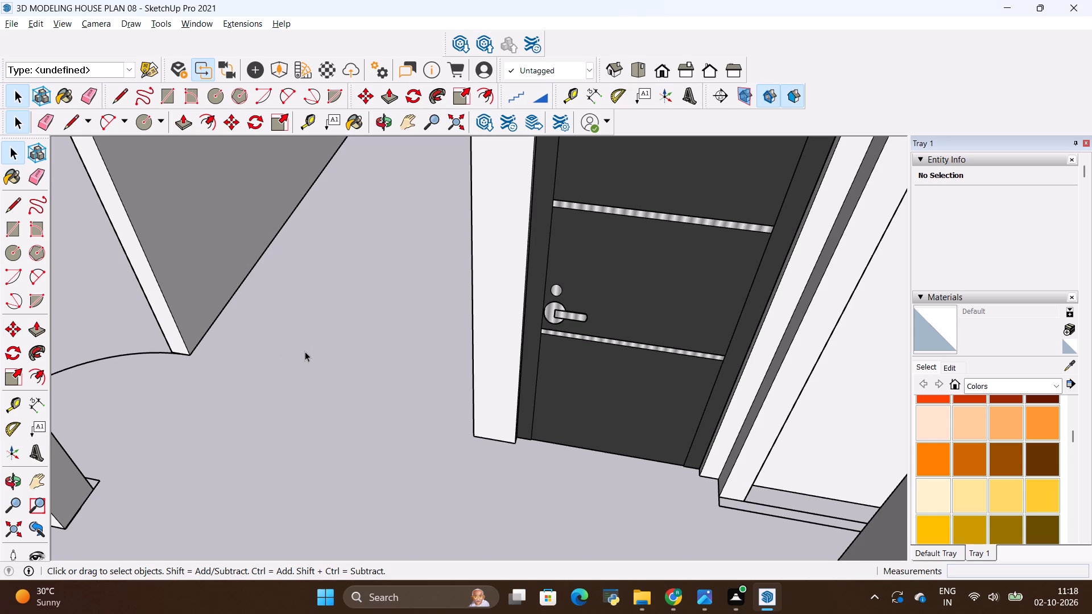
Copy the second room door about 8' 9 7/16" outside the side wall and shift the copy about 3' 5 13/16" over open ground.
{"action": "scroll", "coordinate": [304, 357], "scroll_direction": "down", "scroll_amount": 4}
{"action": "scroll", "coordinate": [447, 327], "scroll_direction": "down", "scroll_amount": 3}
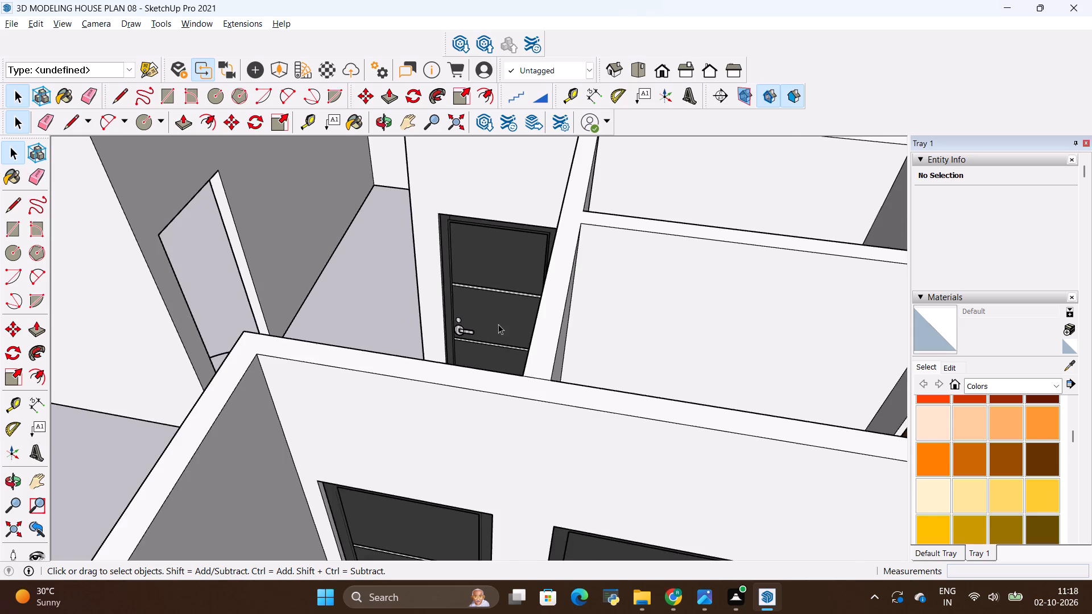
{"action": "scroll", "coordinate": [498, 324], "scroll_direction": "down", "scroll_amount": 11}
{"action": "scroll", "coordinate": [378, 281], "scroll_direction": "up", "scroll_amount": 1}
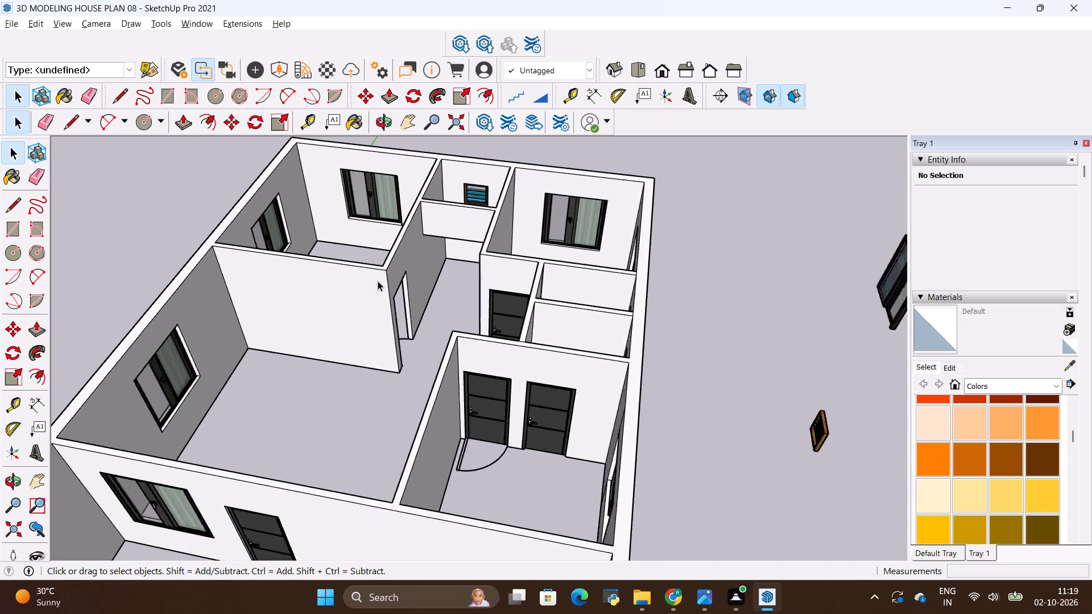
{"action": "scroll", "coordinate": [378, 281], "scroll_direction": "up", "scroll_amount": 2}
{"action": "scroll", "coordinate": [420, 272], "scroll_direction": "down", "scroll_amount": 4}
{"action": "scroll", "coordinate": [495, 424], "scroll_direction": "up", "scroll_amount": 6}
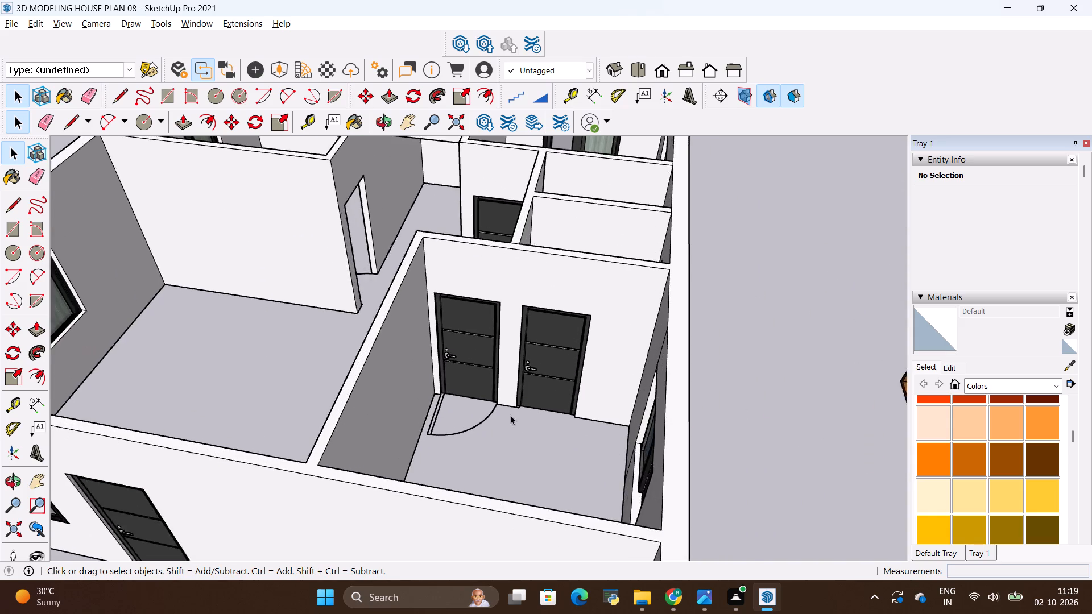
{"action": "scroll", "coordinate": [510, 415], "scroll_direction": "up", "scroll_amount": 2}
{"action": "key", "text": "space"}
{"action": "left_click", "coordinate": [535, 399]}
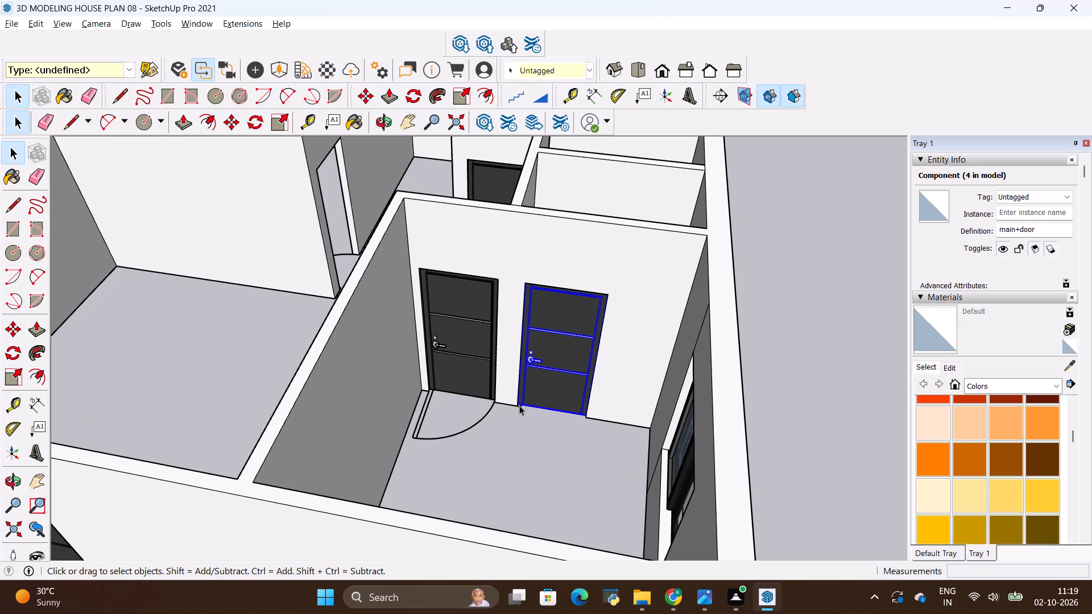
{"action": "key", "text": "m"}
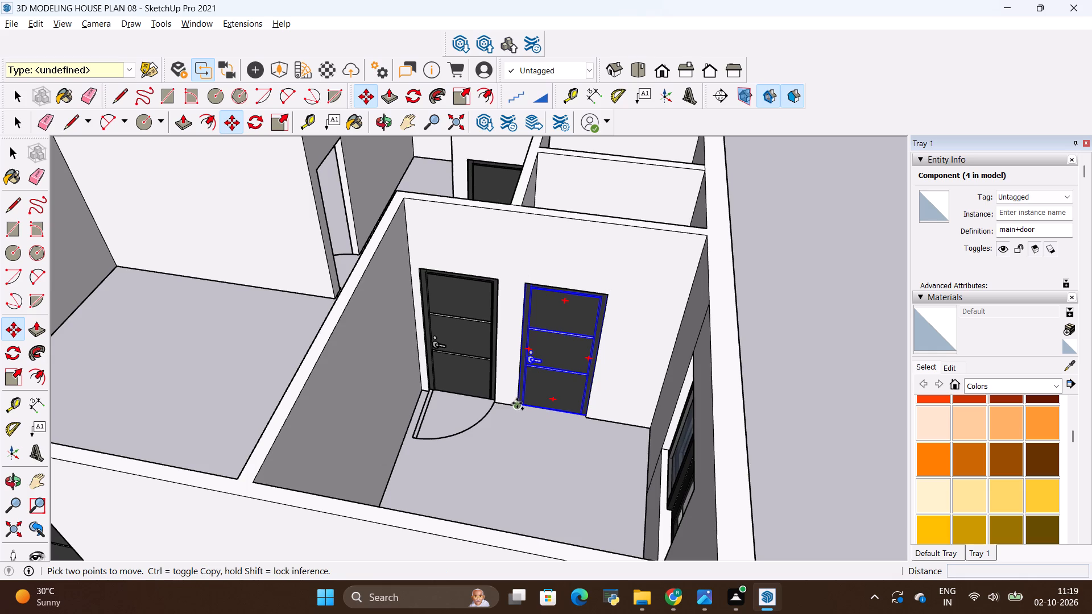
{"action": "left_click", "coordinate": [516, 403]}
{"action": "scroll", "coordinate": [273, 422], "scroll_direction": "down", "scroll_amount": 5}
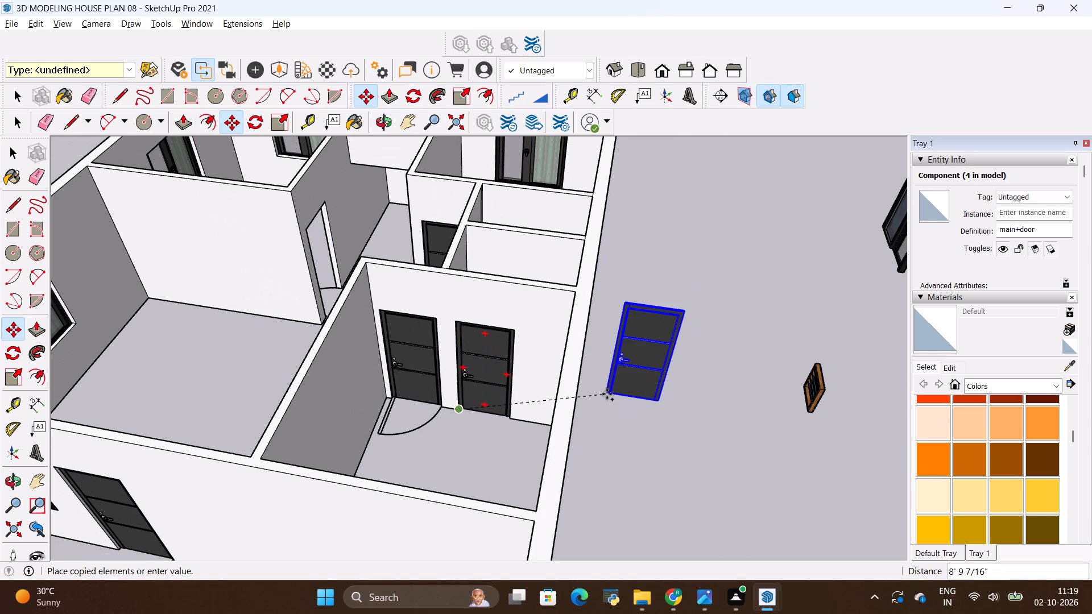
{"action": "left_click", "coordinate": [607, 394]}
{"action": "left_click", "coordinate": [626, 388]}
{"action": "left_click", "coordinate": [634, 436]}
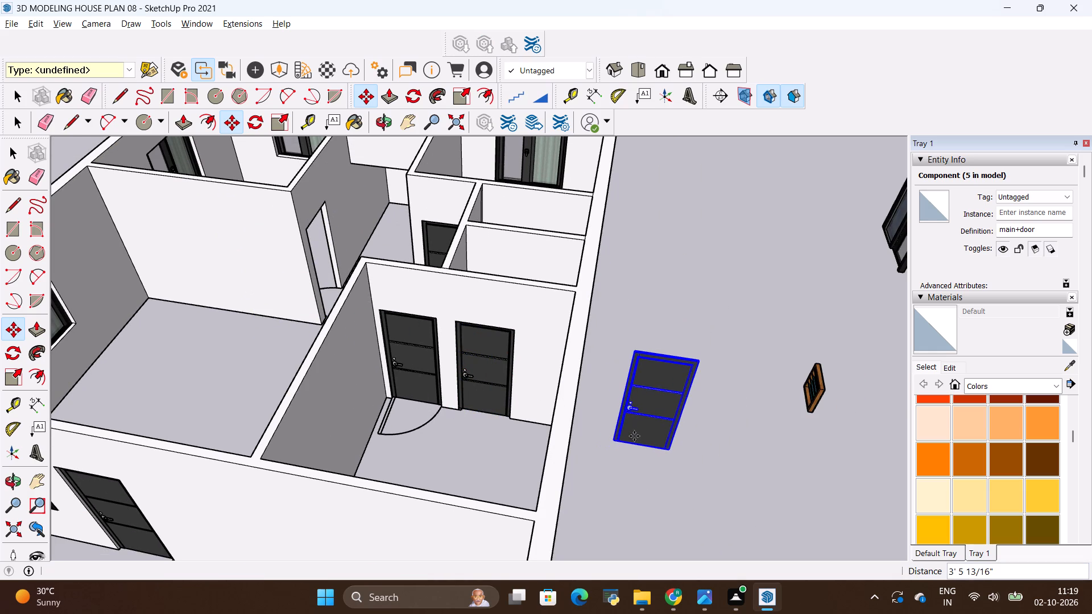
Rotate the loose door copy outside the side wall about its bottom corner until it runs parallel to that wall.
{"action": "left_click", "coordinate": [413, 92]}
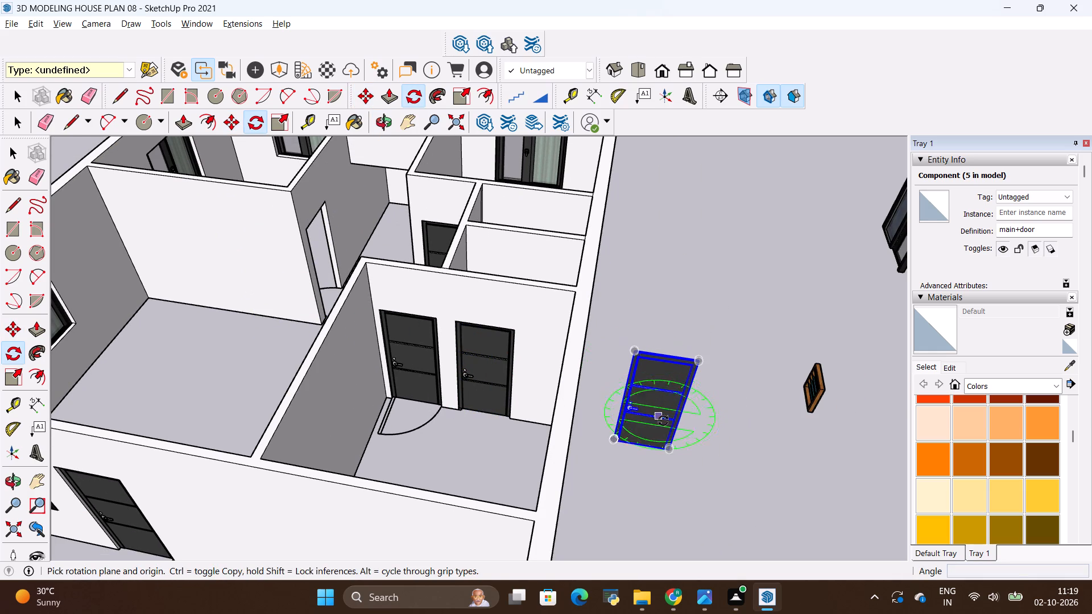
{"action": "scroll", "coordinate": [656, 453], "scroll_direction": "up", "scroll_amount": 4}
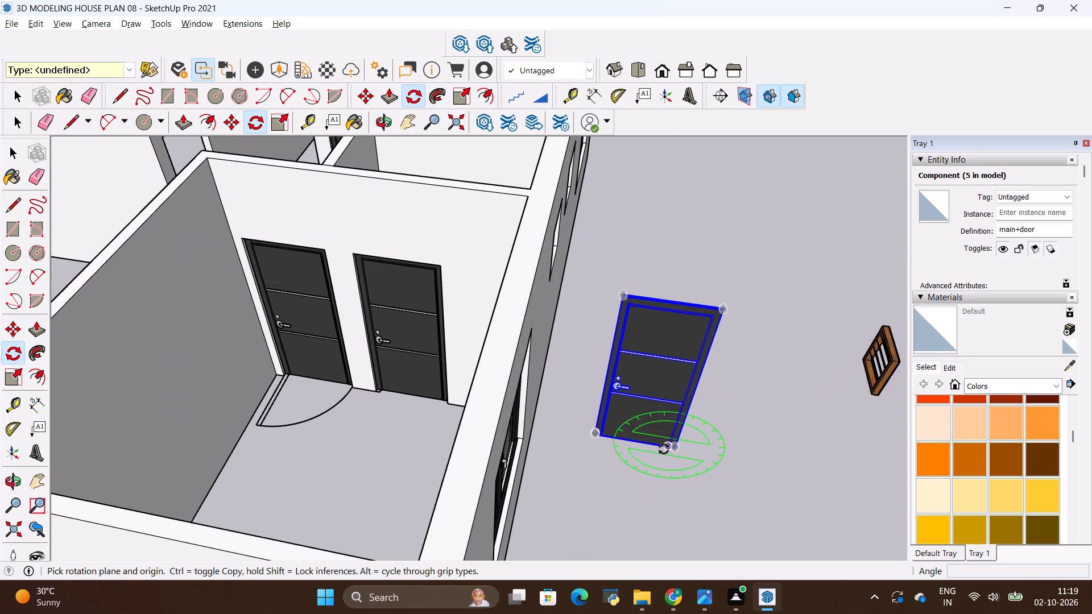
{"action": "left_click", "coordinate": [659, 458]}
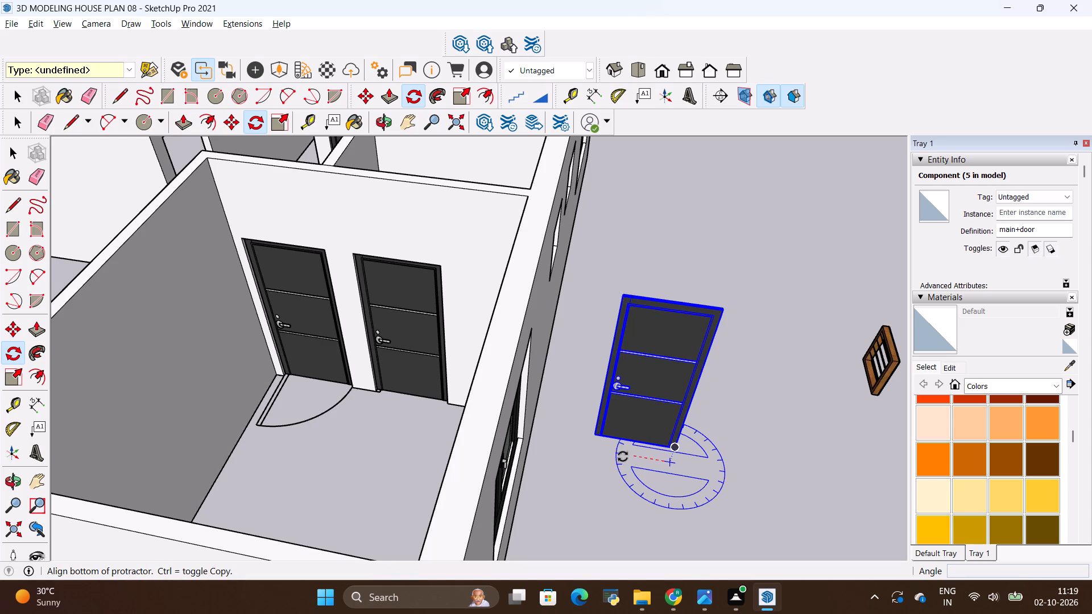
{"action": "left_click", "coordinate": [589, 452]}
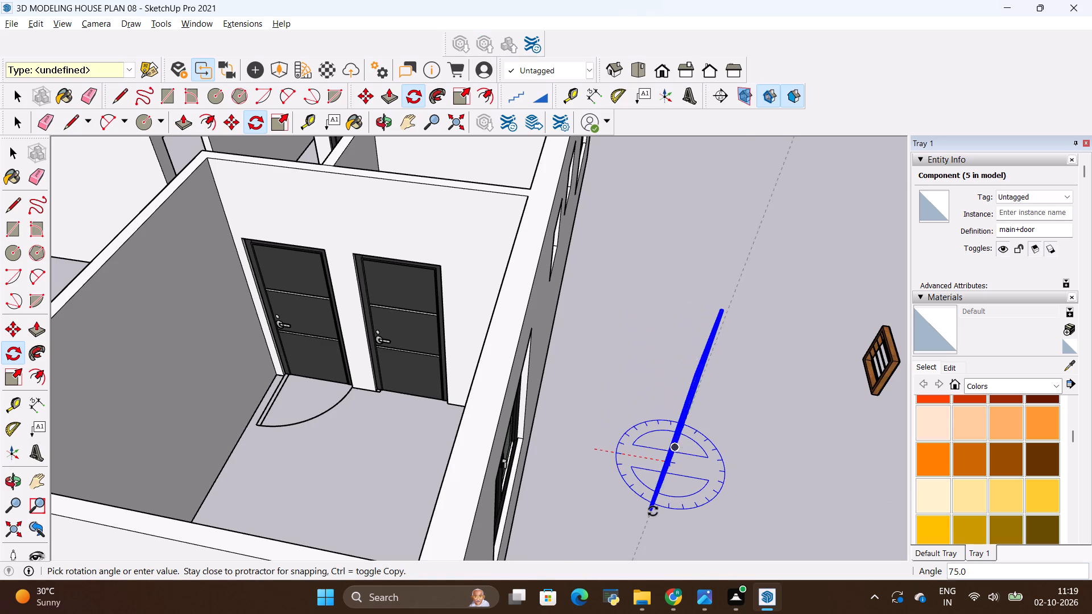
{"action": "left_click", "coordinate": [667, 533]}
{"action": "key", "text": "space"}
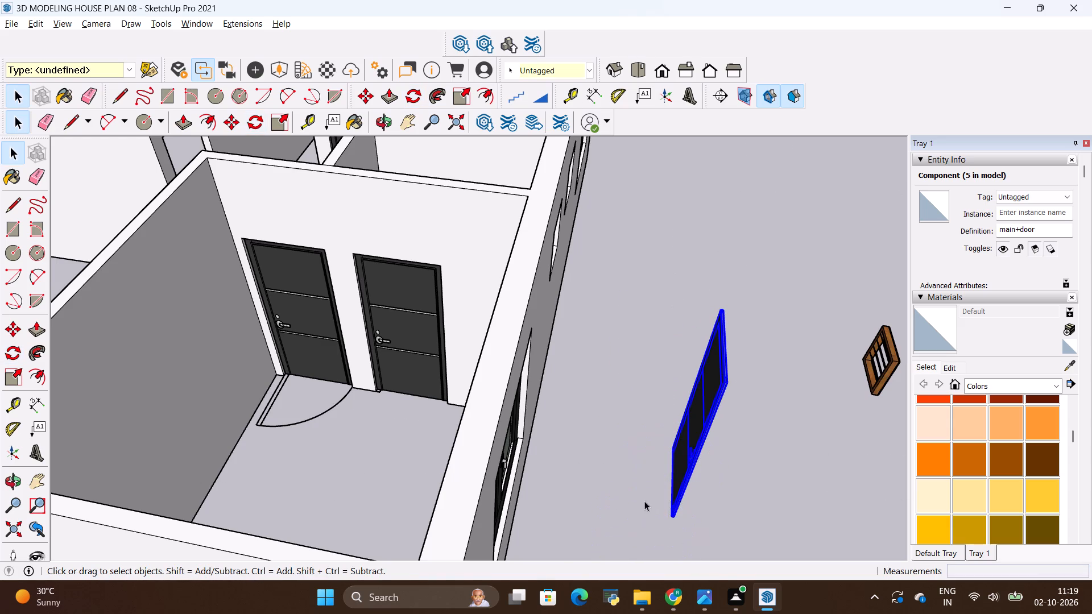
Move the rotated door by its bottom corner about 23' 11 13/16" into the open doorway of the passage's long wall and clear the selection.
{"action": "key", "text": "m"}
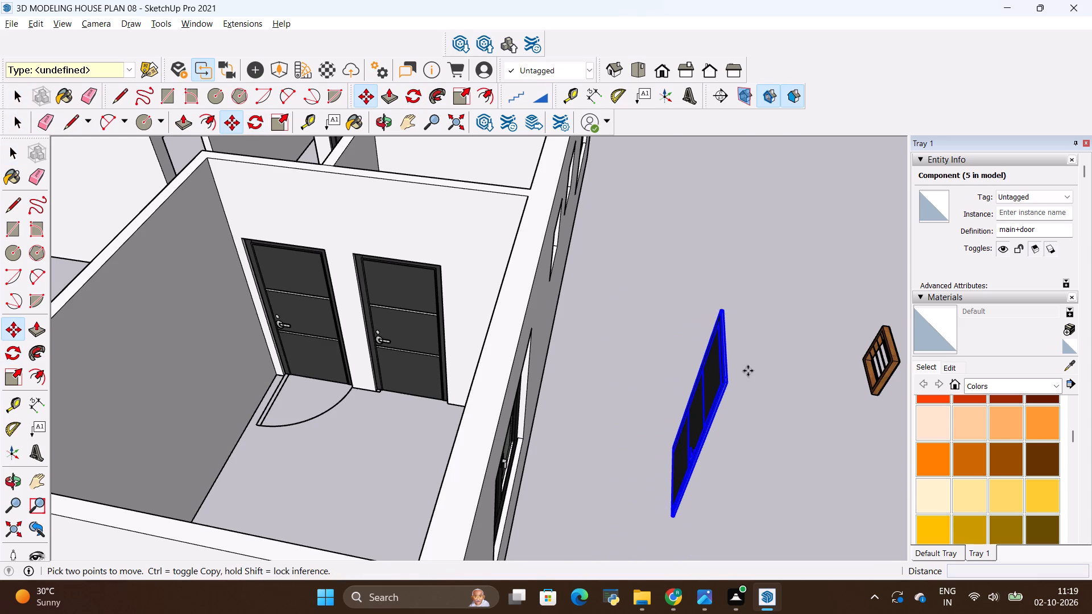
{"action": "scroll", "coordinate": [676, 524], "scroll_direction": "up", "scroll_amount": 5}
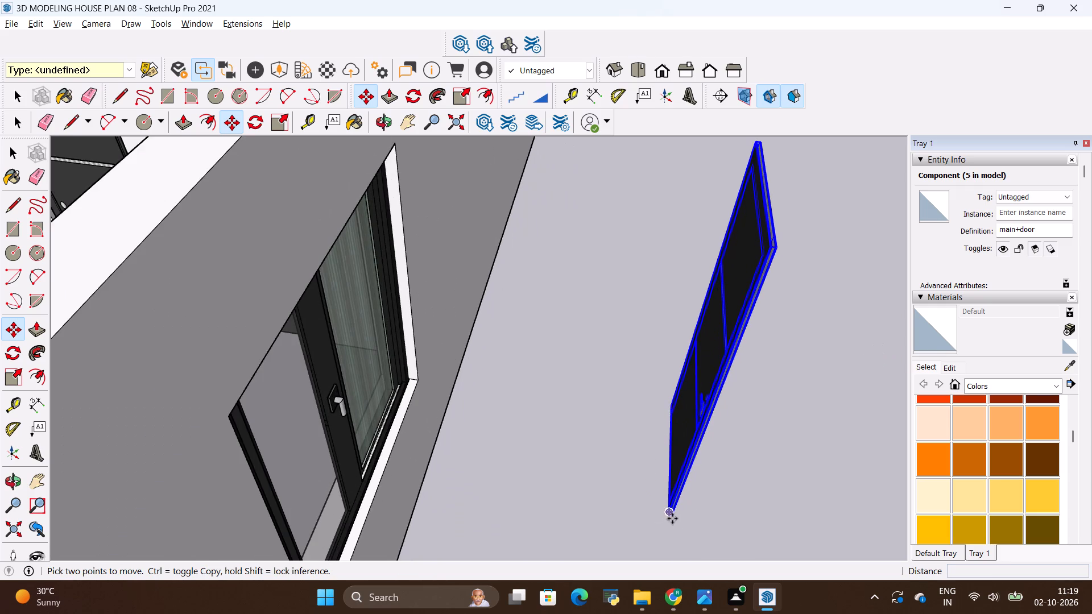
{"action": "scroll", "coordinate": [679, 524], "scroll_direction": "up", "scroll_amount": 6}
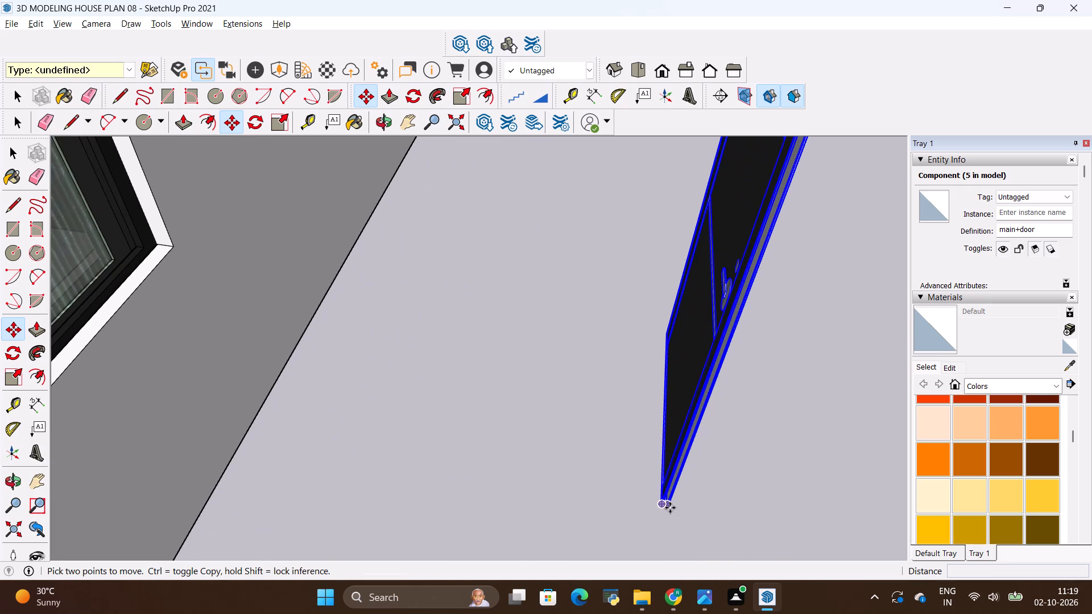
{"action": "left_click", "coordinate": [670, 508]}
{"action": "scroll", "coordinate": [650, 480], "scroll_direction": "down", "scroll_amount": 19}
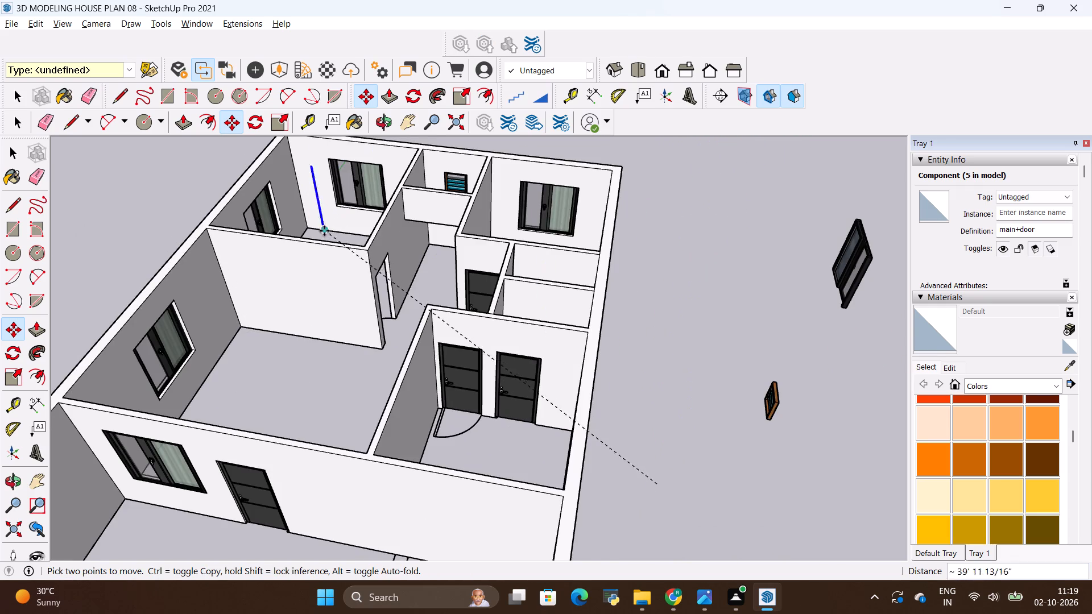
{"action": "scroll", "coordinate": [332, 234], "scroll_direction": "up", "scroll_amount": 9}
{"action": "scroll", "coordinate": [445, 420], "scroll_direction": "up", "scroll_amount": 4}
{"action": "scroll", "coordinate": [447, 478], "scroll_direction": "up", "scroll_amount": 8}
{"action": "scroll", "coordinate": [420, 534], "scroll_direction": "up", "scroll_amount": 3}
{"action": "left_click", "coordinate": [389, 513]}
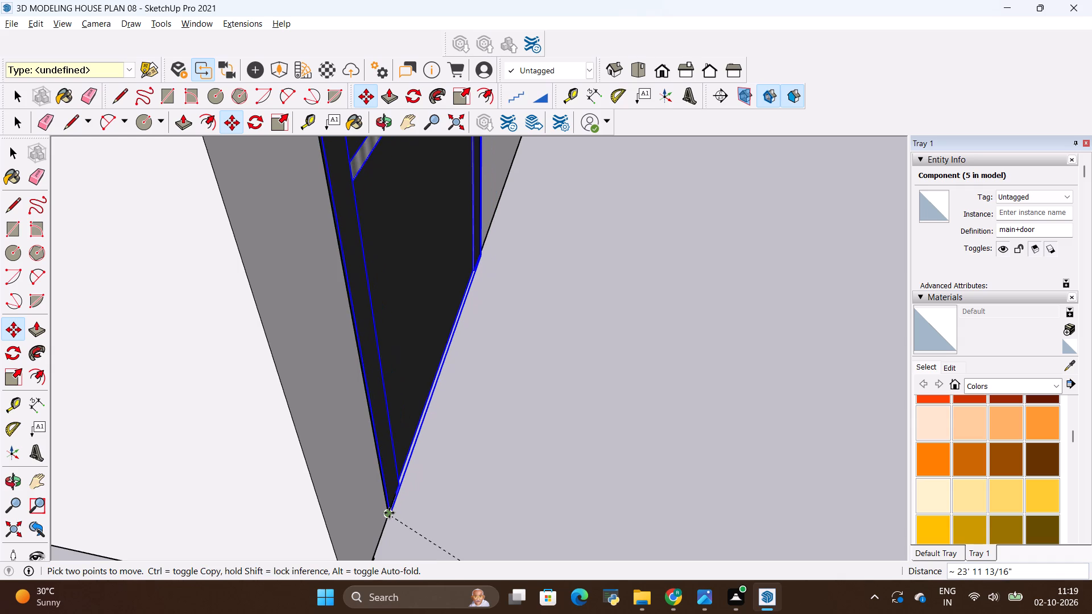
{"action": "scroll", "coordinate": [301, 511], "scroll_direction": "down", "scroll_amount": 13}
{"action": "scroll", "coordinate": [369, 472], "scroll_direction": "down", "scroll_amount": 6}
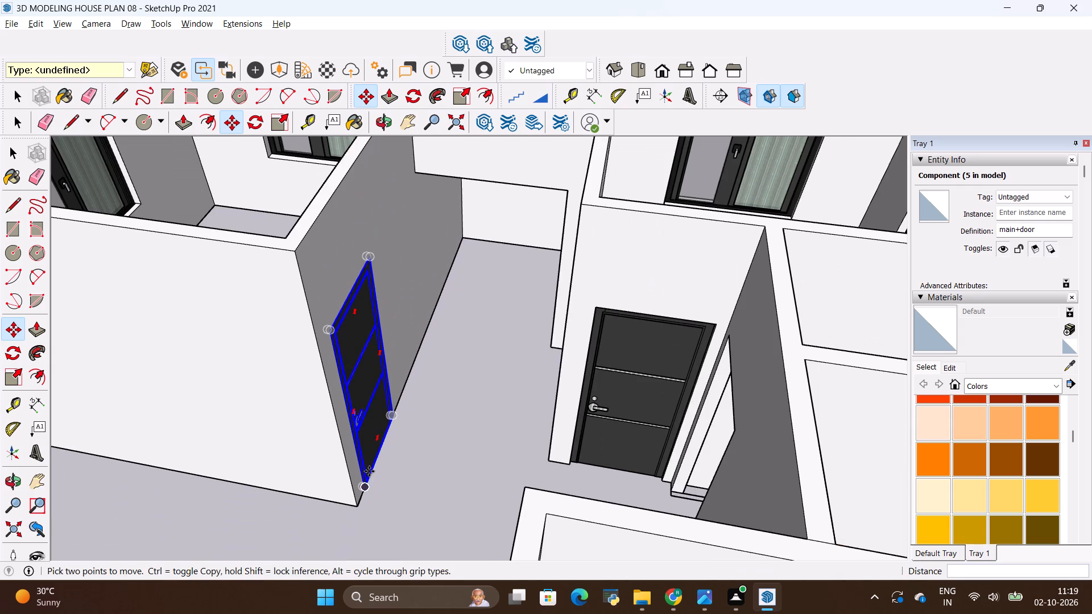
{"action": "scroll", "coordinate": [369, 471], "scroll_direction": "down", "scroll_amount": 10}
{"action": "scroll", "coordinate": [378, 421], "scroll_direction": "down", "scroll_amount": 6}
{"action": "scroll", "coordinate": [450, 313], "scroll_direction": "down", "scroll_amount": 5}
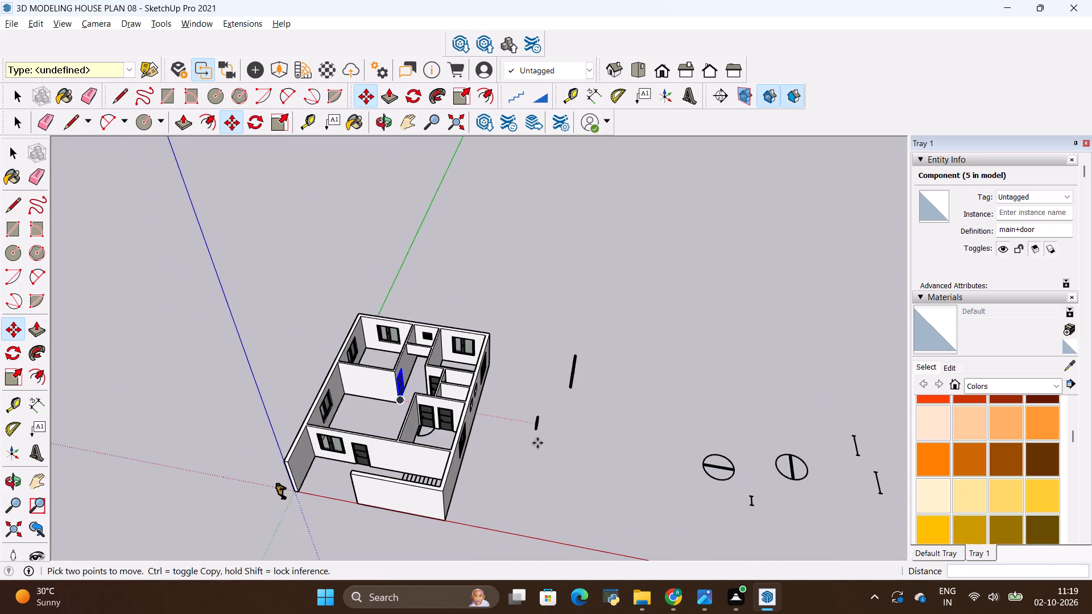
{"action": "middle_click_drag", "start_coordinate": [536, 449], "coordinate": [483, 444]}
{"action": "key", "text": "space"}
{"action": "left_click", "coordinate": [469, 445]}
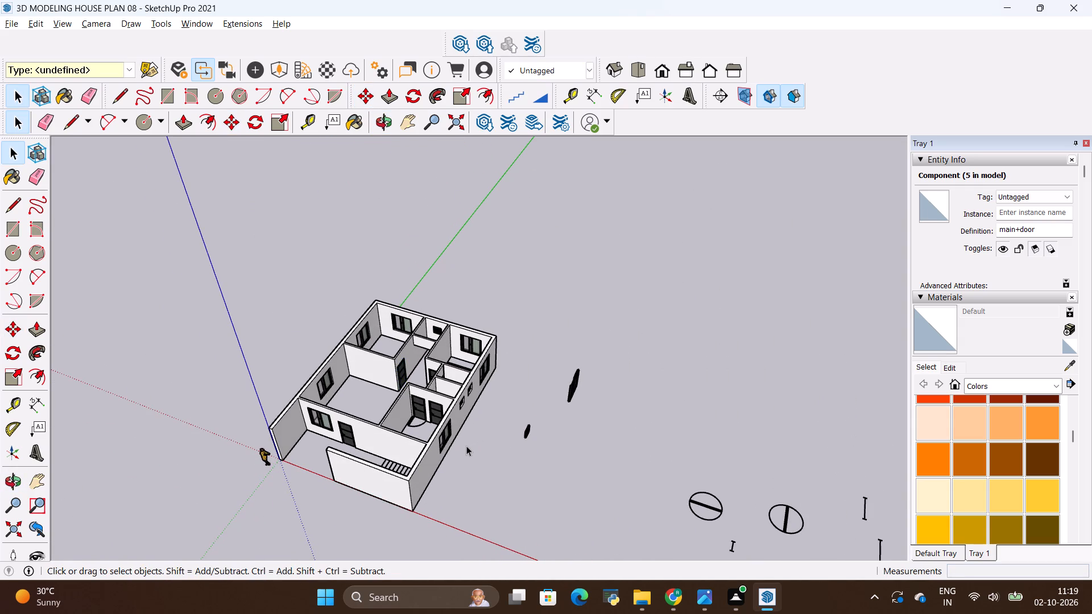
Examine the house from both sides for interior doorways that still have no door.
{"action": "scroll", "coordinate": [316, 388], "scroll_direction": "up", "scroll_amount": 4}
{"action": "scroll", "coordinate": [449, 262], "scroll_direction": "up", "scroll_amount": 8}
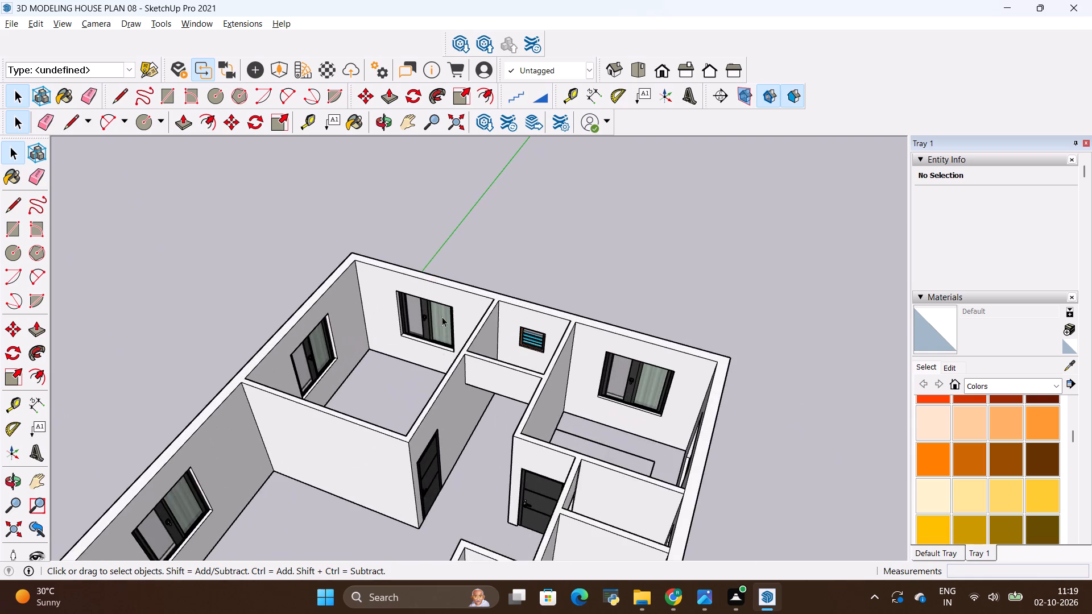
{"action": "scroll", "coordinate": [435, 339], "scroll_direction": "down", "scroll_amount": 9}
{"action": "scroll", "coordinate": [407, 533], "scroll_direction": "up", "scroll_amount": 5}
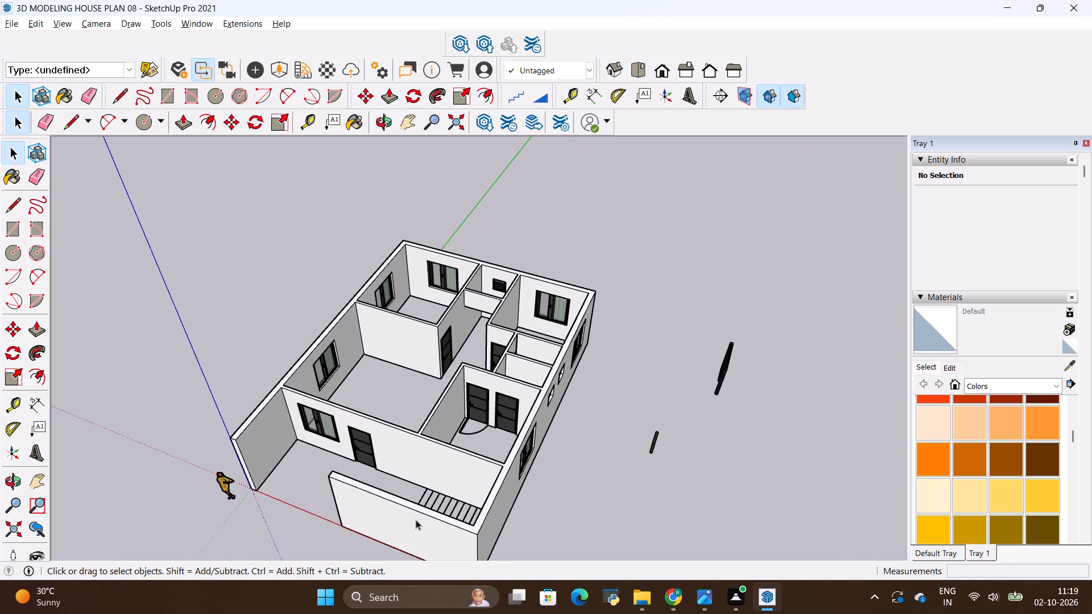
{"action": "scroll", "coordinate": [416, 520], "scroll_direction": "up", "scroll_amount": 11}
{"action": "scroll", "coordinate": [458, 433], "scroll_direction": "down", "scroll_amount": 10}
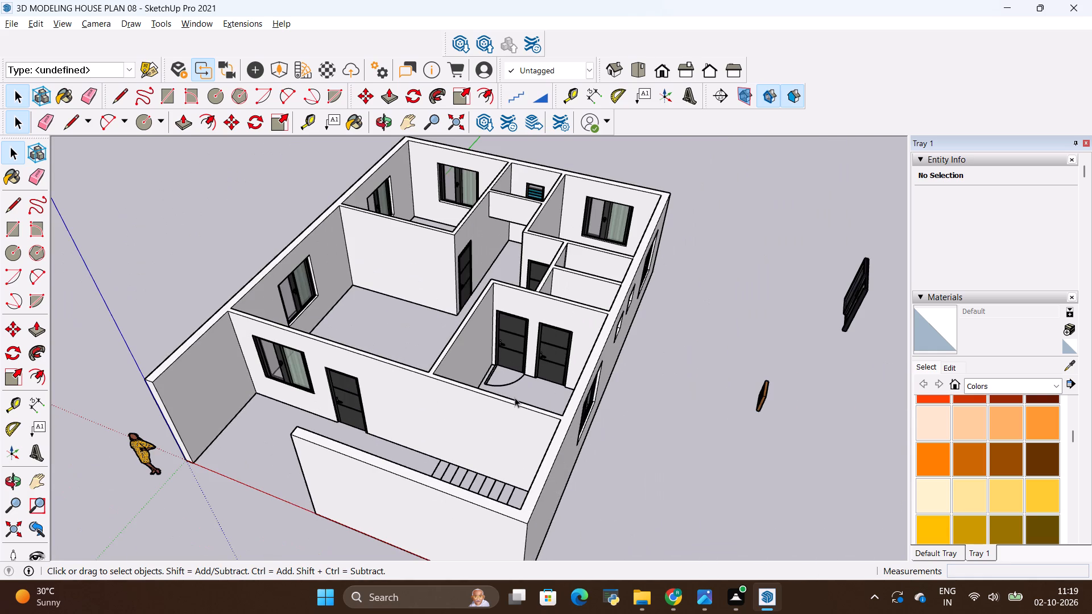
{"action": "middle_click_drag", "start_coordinate": [362, 395], "coordinate": [766, 346]}
{"action": "scroll", "coordinate": [565, 434], "scroll_direction": "down", "scroll_amount": 1}
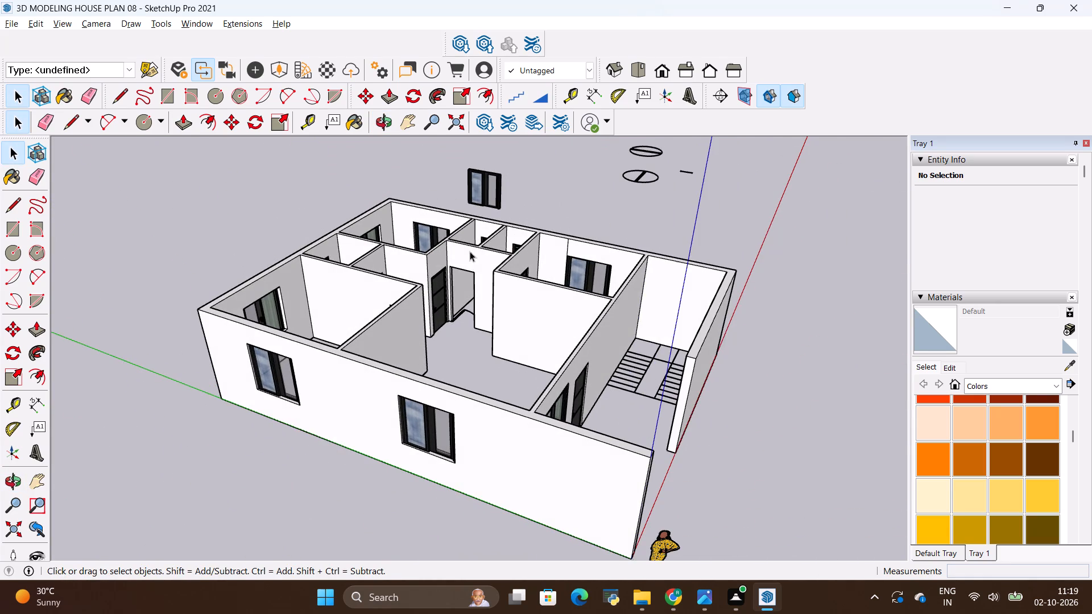
{"action": "scroll", "coordinate": [457, 257], "scroll_direction": "up", "scroll_amount": 9}
{"action": "scroll", "coordinate": [420, 346], "scroll_direction": "down", "scroll_amount": 6}
{"action": "scroll", "coordinate": [269, 406], "scroll_direction": "up", "scroll_amount": 1}
Copy the interior room's door by its bottom corner about 9' 10 9/16" into the open doorway facing the passage, and clear the selection.
{"action": "middle_click_drag", "start_coordinate": [269, 407], "coordinate": [428, 432]}
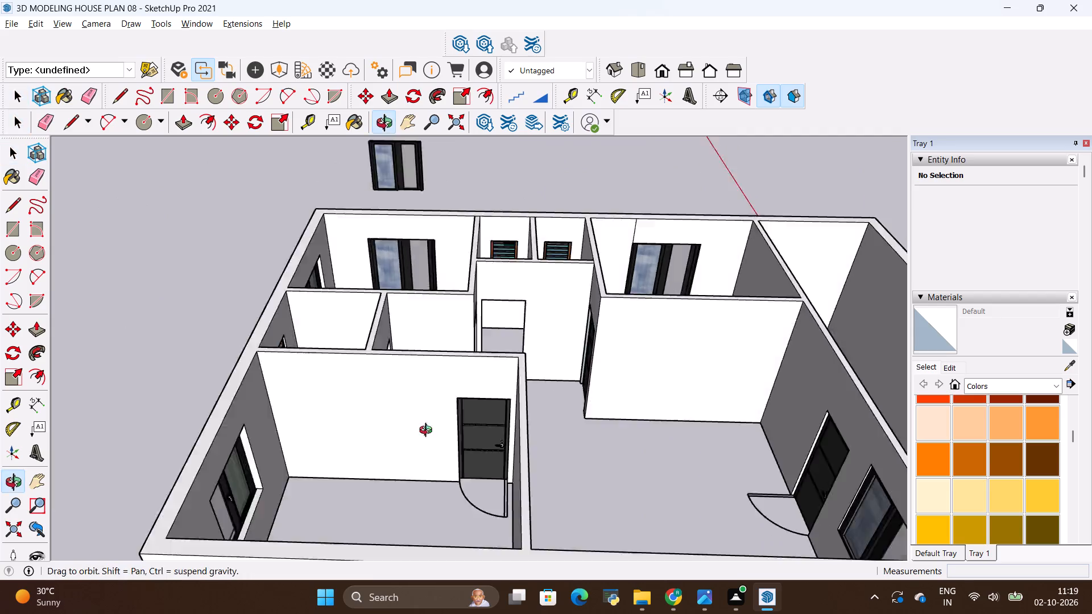
{"action": "middle_click_drag", "start_coordinate": [428, 432], "coordinate": [431, 432]}
{"action": "scroll", "coordinate": [473, 459], "scroll_direction": "up", "scroll_amount": 3}
{"action": "scroll", "coordinate": [523, 496], "scroll_direction": "up", "scroll_amount": 12}
{"action": "middle_click_drag", "start_coordinate": [486, 498], "coordinate": [427, 493]}
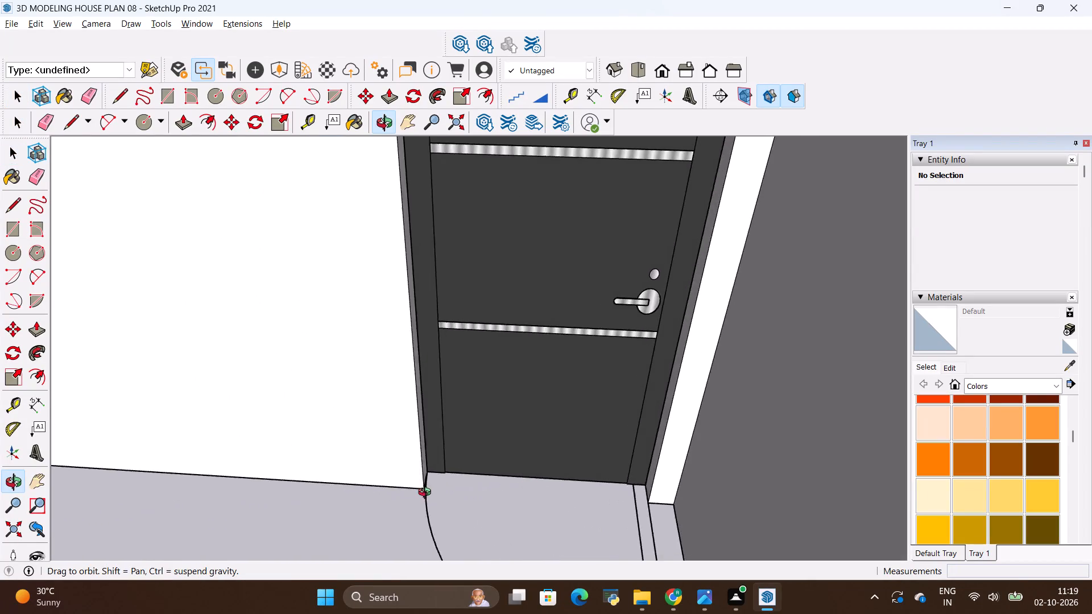
{"action": "middle_click_drag", "start_coordinate": [427, 493], "coordinate": [405, 489]}
{"action": "scroll", "coordinate": [408, 472], "scroll_direction": "up", "scroll_amount": 5}
{"action": "left_click", "coordinate": [436, 415]}
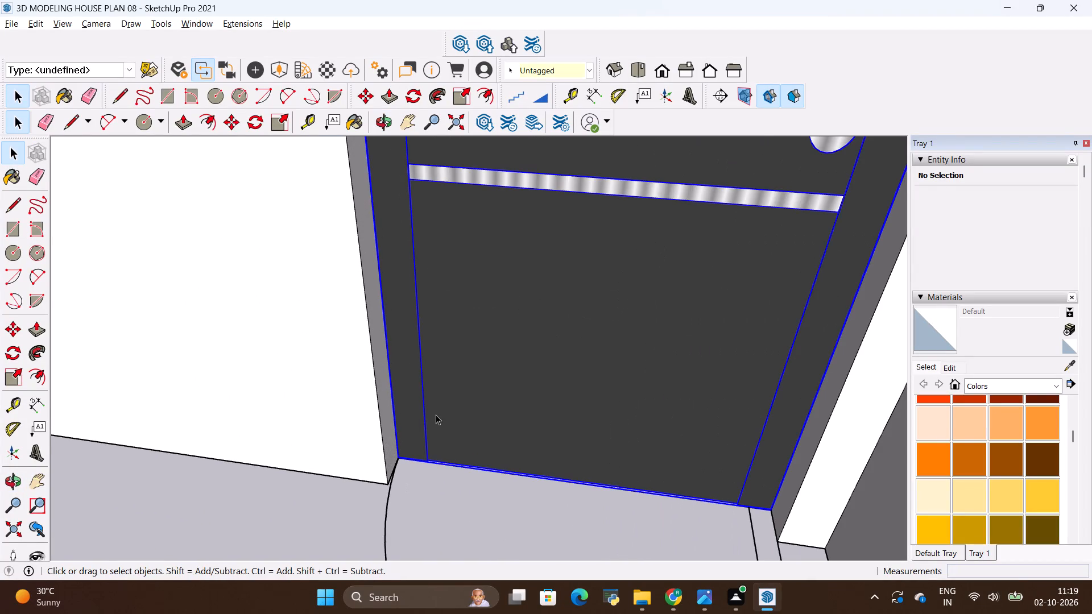
{"action": "key", "text": "m"}
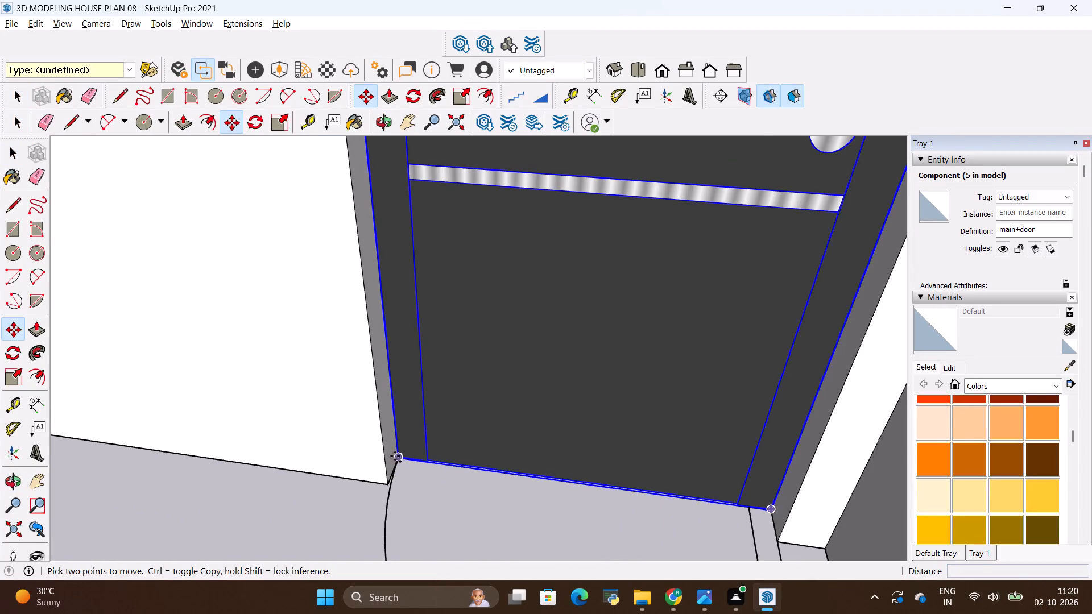
{"action": "left_click", "coordinate": [395, 454]}
{"action": "scroll", "coordinate": [399, 529], "scroll_direction": "down", "scroll_amount": 20}
{"action": "scroll", "coordinate": [399, 529], "scroll_direction": "down", "scroll_amount": 6}
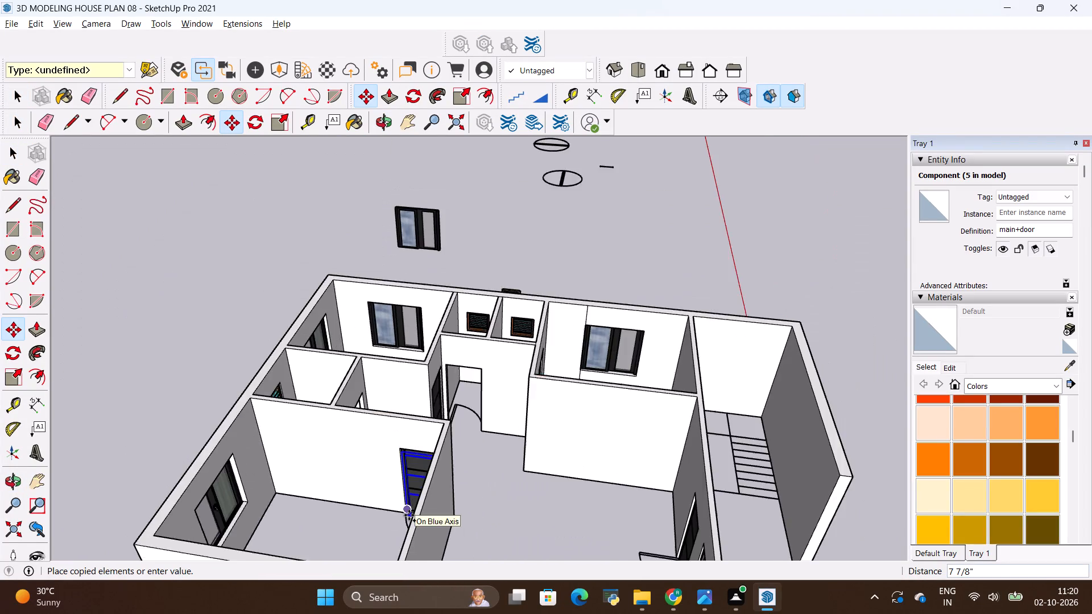
{"action": "scroll", "coordinate": [475, 439], "scroll_direction": "up", "scroll_amount": 20}
{"action": "scroll", "coordinate": [475, 439], "scroll_direction": "up", "scroll_amount": 5}
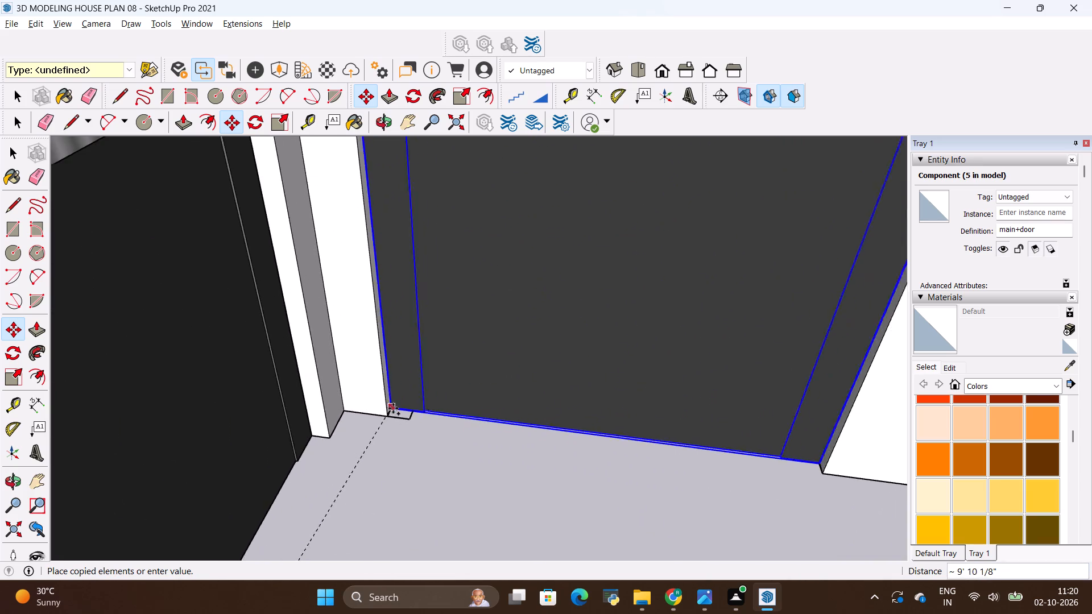
{"action": "scroll", "coordinate": [393, 408], "scroll_direction": "up", "scroll_amount": 8}
{"action": "left_click", "coordinate": [391, 403]}
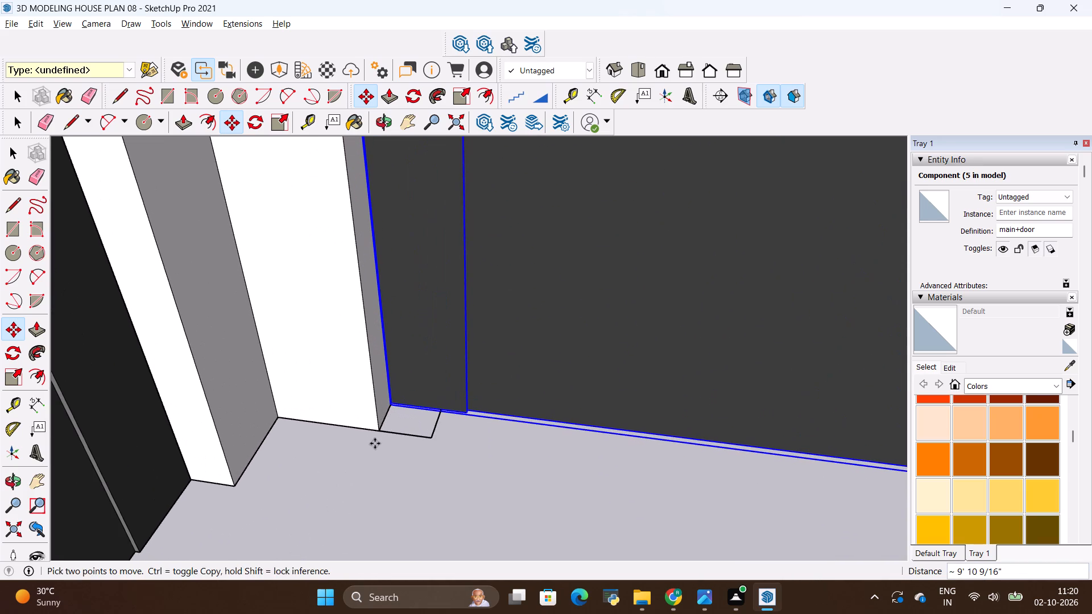
{"action": "key", "text": "space"}
{"action": "scroll", "coordinate": [397, 467], "scroll_direction": "down", "scroll_amount": 18}
{"action": "scroll", "coordinate": [399, 464], "scroll_direction": "down", "scroll_amount": 4}
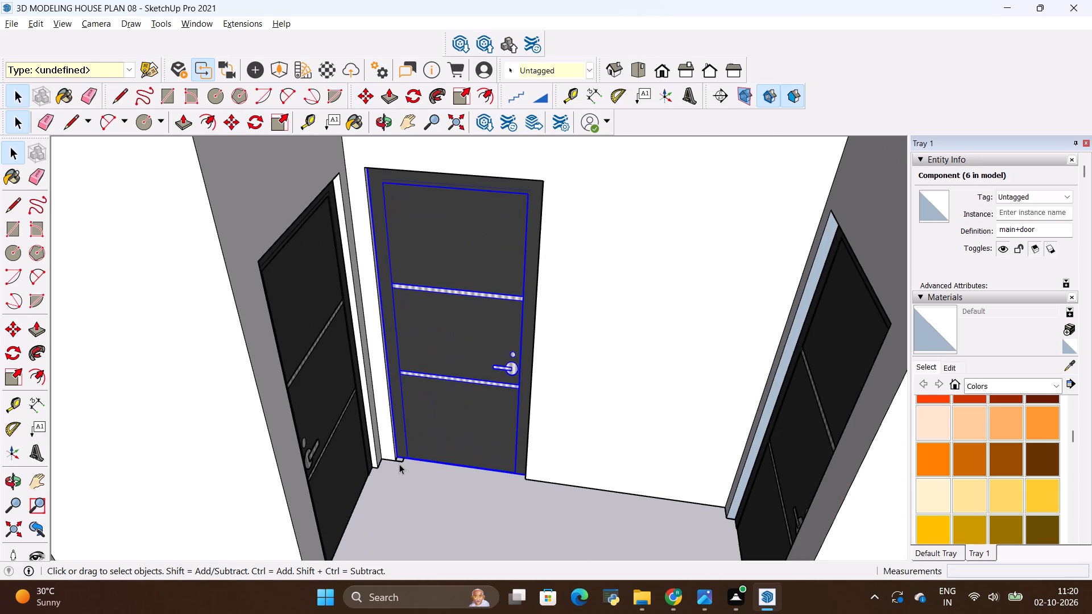
{"action": "scroll", "coordinate": [399, 463], "scroll_direction": "down", "scroll_amount": 11}
{"action": "key", "text": "space"}
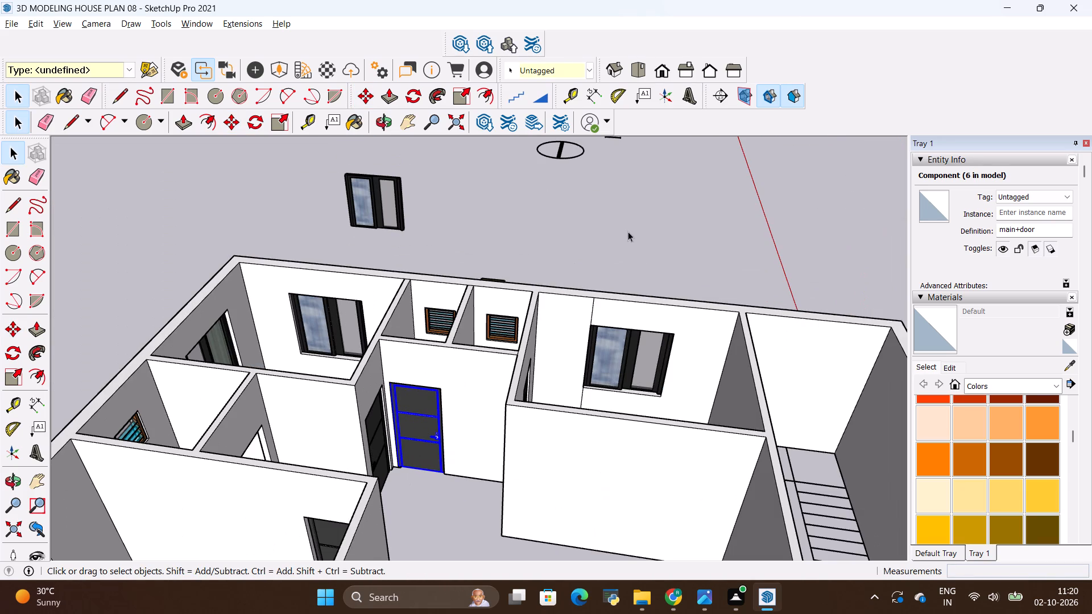
{"action": "left_click", "coordinate": [628, 231]}
{"action": "left_click", "coordinate": [623, 233]}
Group the house's connected wall geometry together with six fitted windows, the two rear ventilators and four doors.
{"action": "scroll", "coordinate": [450, 209], "scroll_direction": "down", "scroll_amount": 7}
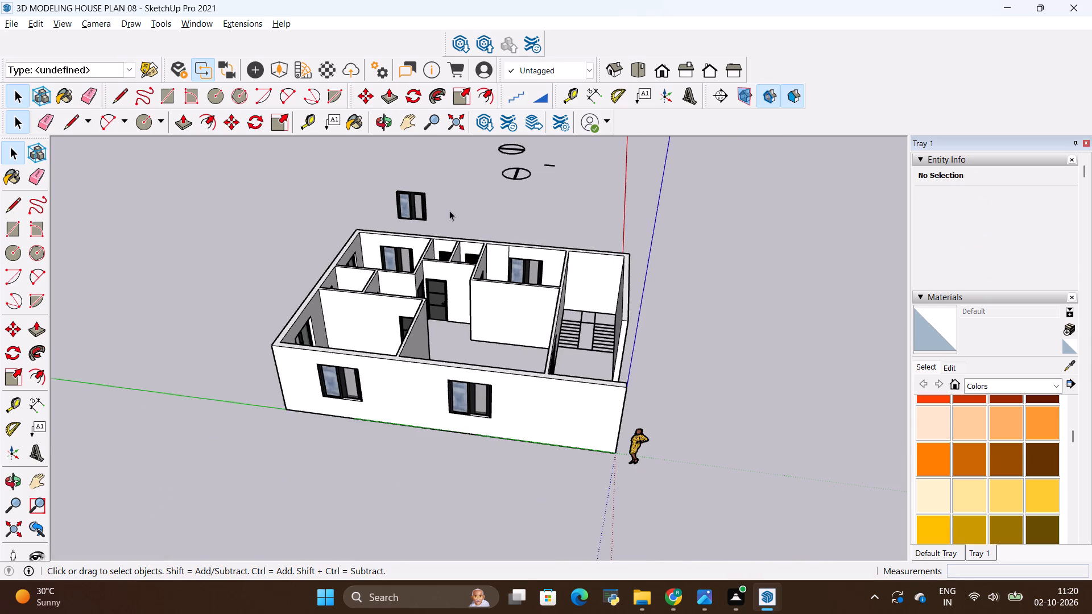
{"action": "scroll", "coordinate": [539, 267], "scroll_direction": "up", "scroll_amount": 3}
{"action": "triple_click", "coordinate": [401, 435]}
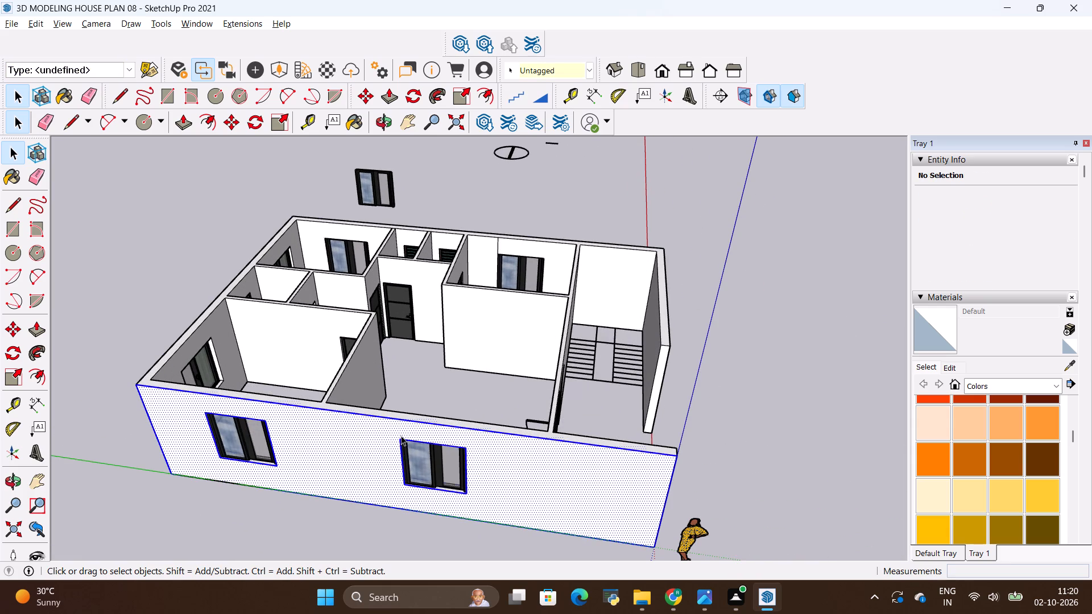
{"action": "left_click", "coordinate": [401, 435]}
{"action": "triple_click", "coordinate": [401, 435]}
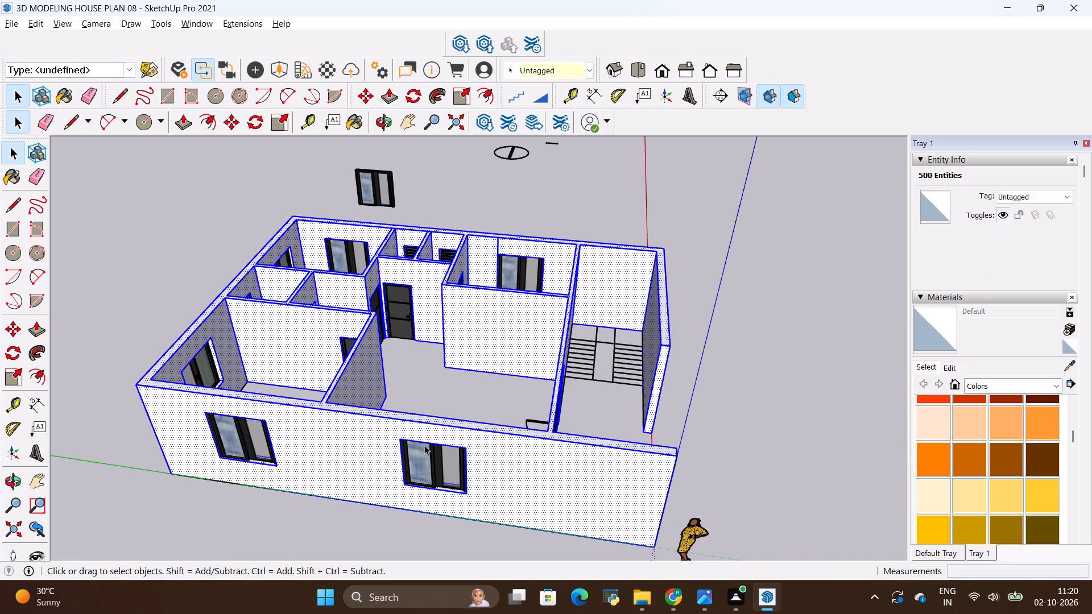
{"action": "scroll", "coordinate": [260, 456], "scroll_direction": "up", "scroll_amount": 5}
{"action": "left_click", "coordinate": [234, 436], "text": "ctrl"}
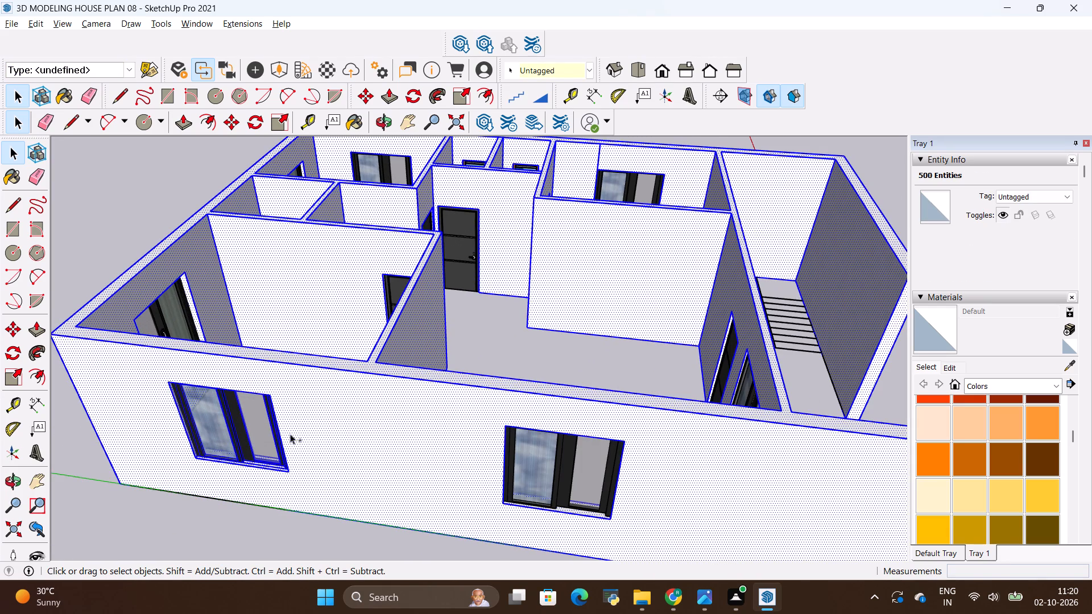
{"action": "left_click", "coordinate": [532, 457], "text": "ctrl"}
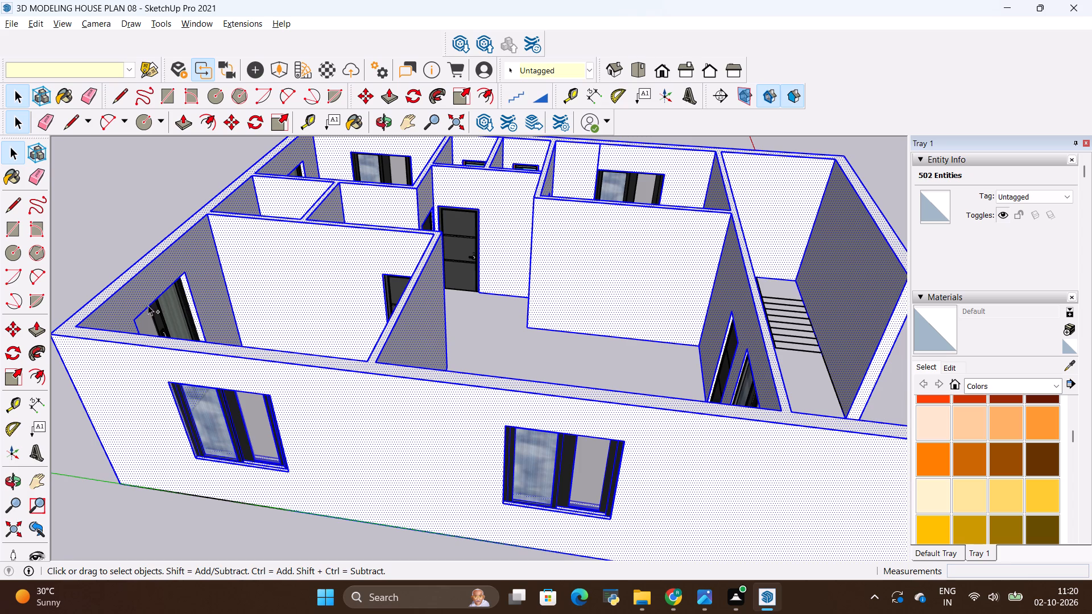
{"action": "left_click", "coordinate": [157, 306], "text": "ctrl"}
{"action": "middle_click_drag", "start_coordinate": [267, 324], "coordinate": [395, 382], "text": "ctrl"}
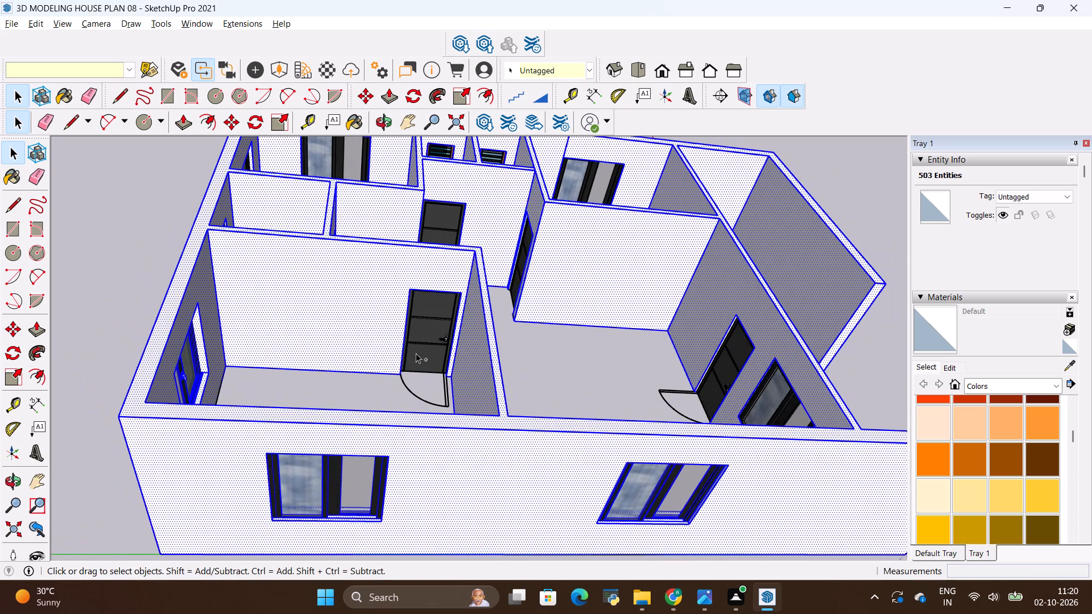
{"action": "left_click", "coordinate": [416, 337], "text": "ctrl"}
{"action": "scroll", "coordinate": [437, 211], "scroll_direction": "up", "scroll_amount": 2, "text": "ctrl"}
{"action": "left_click", "coordinate": [438, 218], "text": "ctrl"}
{"action": "scroll", "coordinate": [383, 362], "scroll_direction": "down", "scroll_amount": 6, "text": "ctrl"}
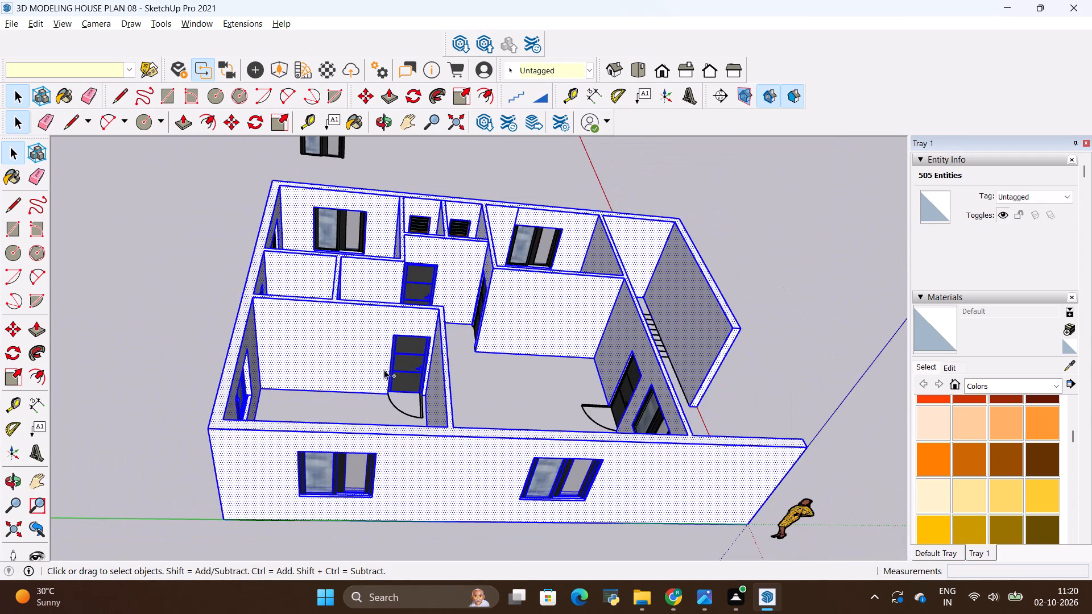
{"action": "left_click", "coordinate": [338, 229], "text": "ctrl"}
{"action": "scroll", "coordinate": [452, 210], "scroll_direction": "up", "scroll_amount": 1, "text": "ctrl"}
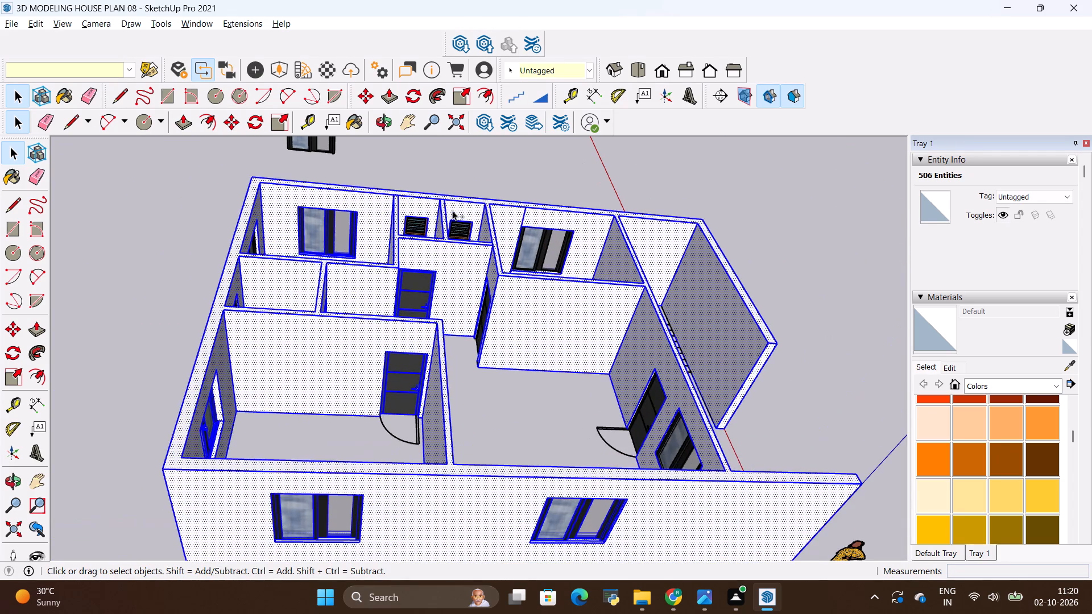
{"action": "scroll", "coordinate": [440, 210], "scroll_direction": "up", "scroll_amount": 8, "text": "ctrl"}
{"action": "left_click", "coordinate": [392, 245], "text": "ctrl"}
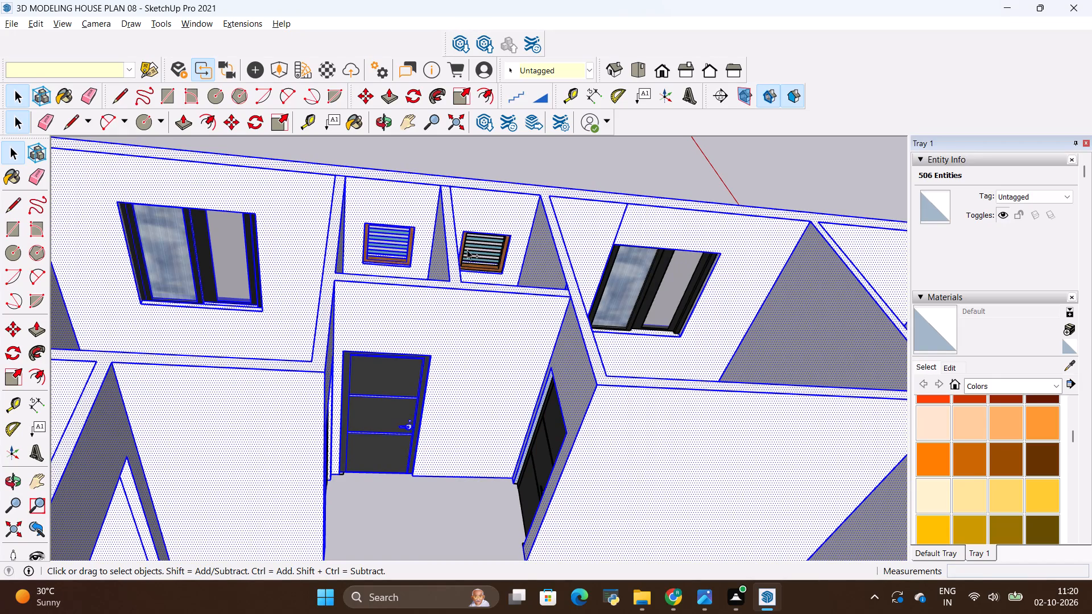
{"action": "left_click", "coordinate": [471, 250], "text": "ctrl"}
{"action": "left_click", "coordinate": [627, 281], "text": "ctrl"}
{"action": "scroll", "coordinate": [497, 267], "scroll_direction": "down", "scroll_amount": 5, "text": "ctrl"}
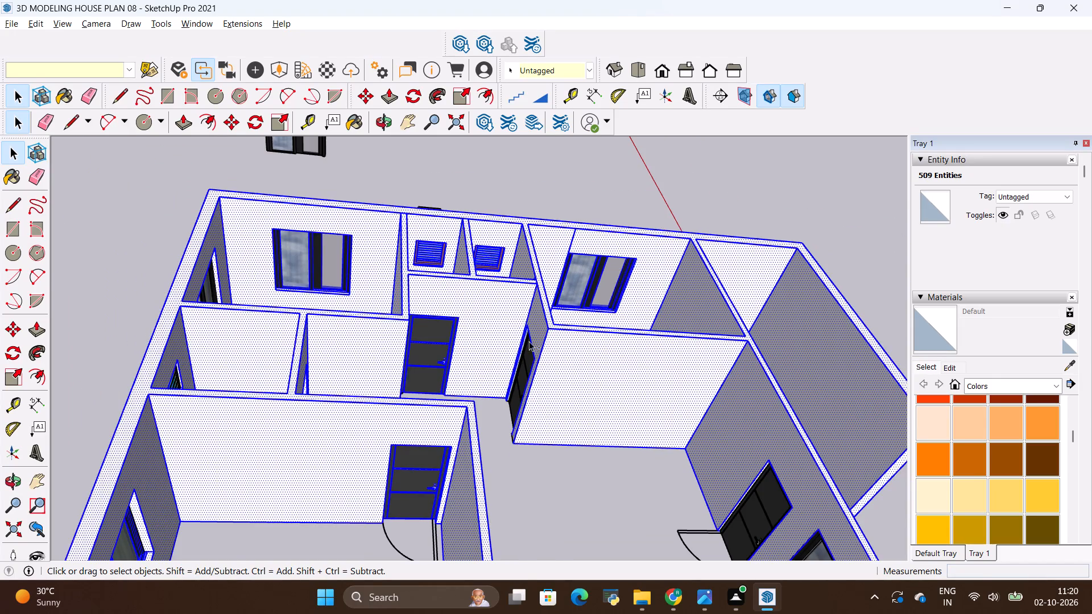
{"action": "scroll", "coordinate": [533, 354], "scroll_direction": "up", "scroll_amount": 7, "text": "ctrl"}
{"action": "left_click", "coordinate": [532, 379], "text": "ctrl"}
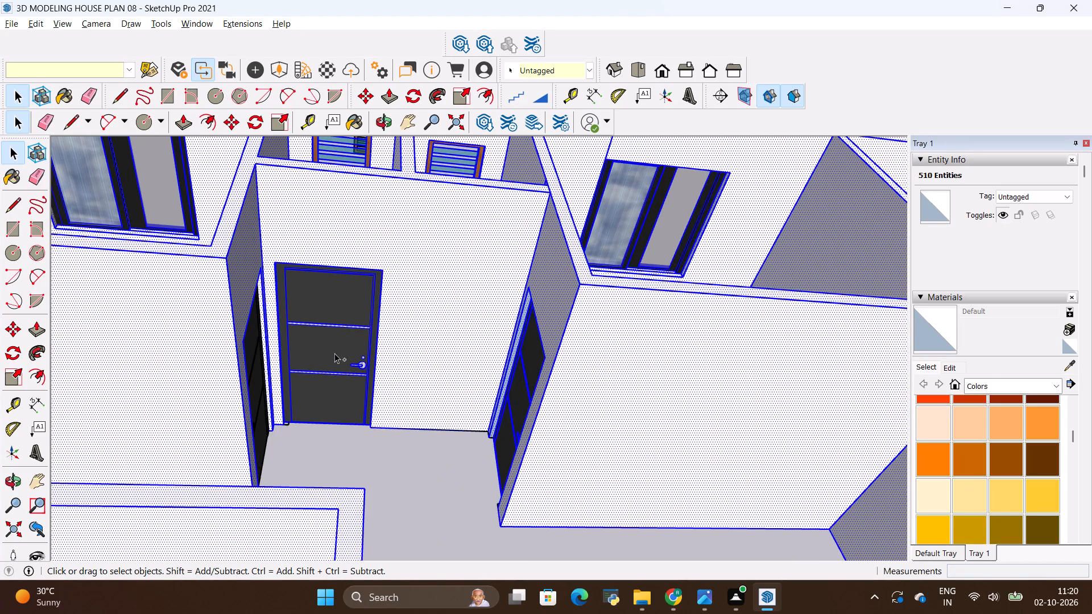
{"action": "scroll", "coordinate": [295, 326], "scroll_direction": "down", "scroll_amount": 9, "text": "ctrl"}
{"action": "left_click", "coordinate": [619, 479], "text": "ctrl"}
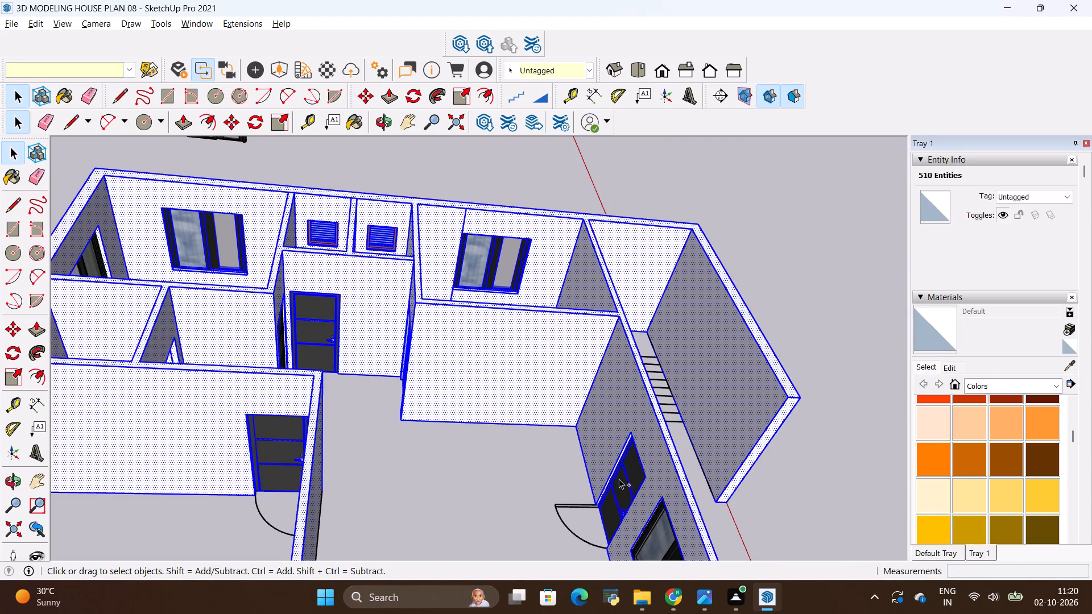
{"action": "scroll", "coordinate": [647, 434], "scroll_direction": "down", "scroll_amount": 4, "text": "ctrl"}
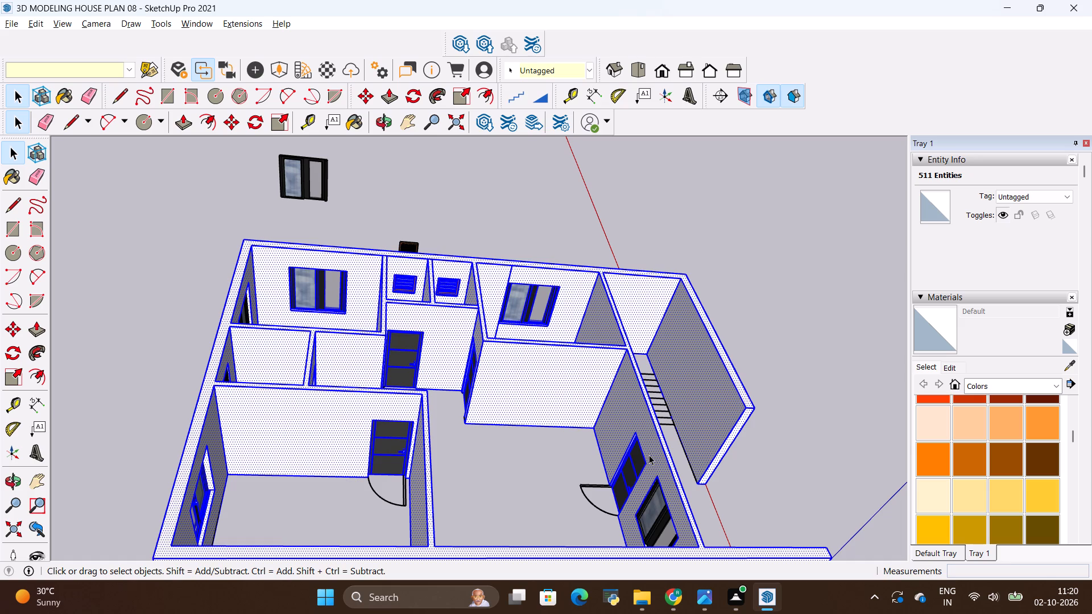
{"action": "scroll", "coordinate": [610, 493], "scroll_direction": "down", "scroll_amount": 3}
{"action": "scroll", "coordinate": [547, 442], "scroll_direction": "down", "scroll_amount": 4}
{"action": "scroll", "coordinate": [590, 528], "scroll_direction": "up", "scroll_amount": 4}
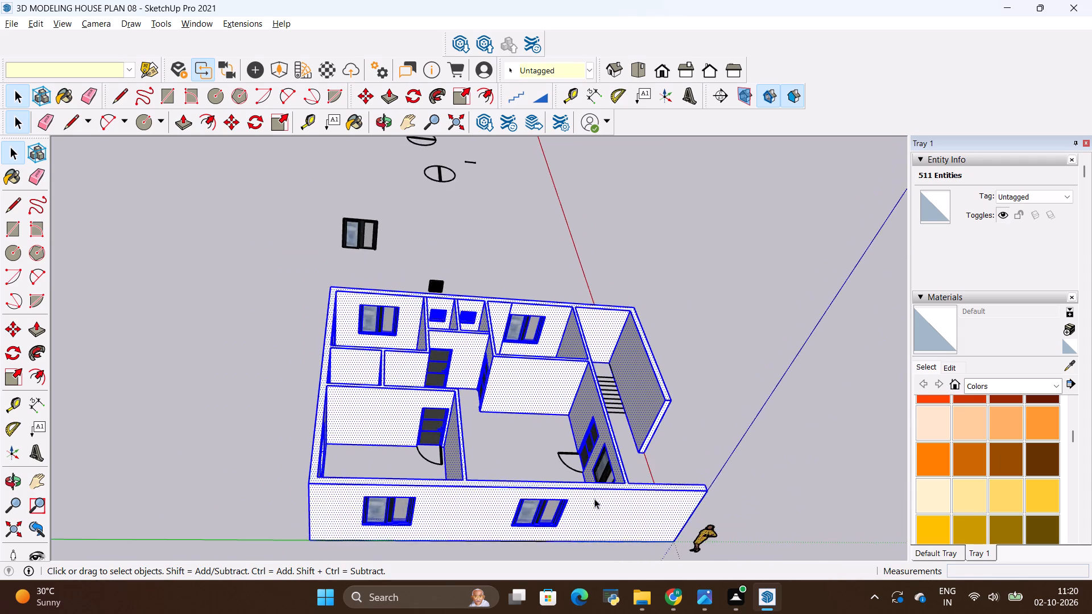
{"action": "scroll", "coordinate": [594, 499], "scroll_direction": "up", "scroll_amount": 8}
{"action": "middle_click_drag", "start_coordinate": [578, 493], "coordinate": [648, 518]}
{"action": "scroll", "coordinate": [648, 422], "scroll_direction": "up", "scroll_amount": 4}
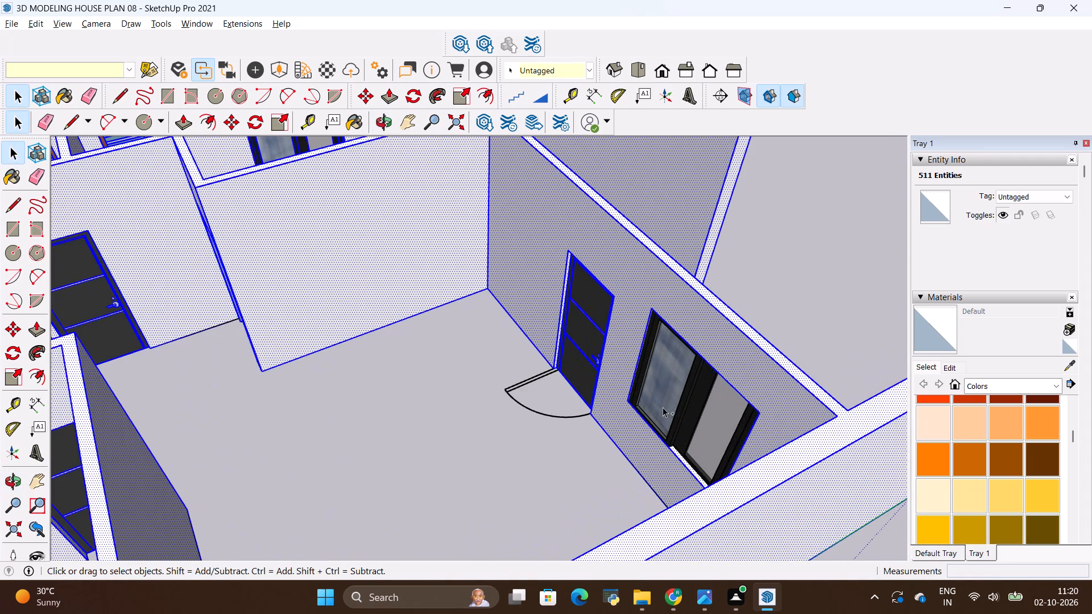
{"action": "left_click", "coordinate": [665, 404], "text": "ctrl"}
{"action": "scroll", "coordinate": [318, 381], "scroll_direction": "down", "scroll_amount": 5}
{"action": "scroll", "coordinate": [387, 351], "scroll_direction": "down", "scroll_amount": 4}
{"action": "middle_click_drag", "start_coordinate": [620, 434], "coordinate": [614, 439]}
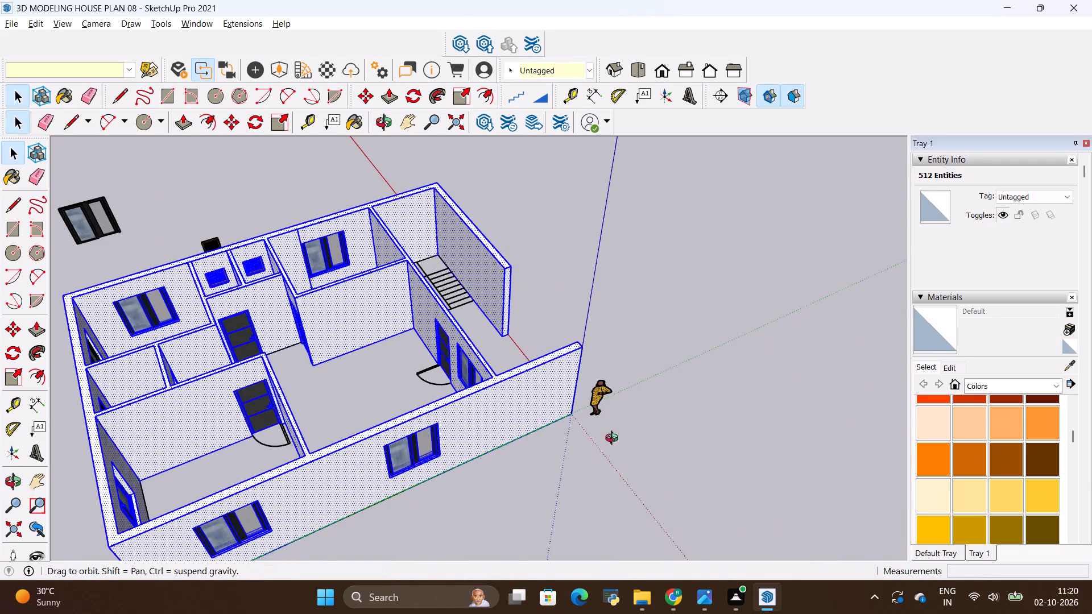
{"action": "middle_click_drag", "start_coordinate": [614, 439], "coordinate": [442, 486]}
{"action": "scroll", "coordinate": [435, 474], "scroll_direction": "down", "scroll_amount": 5}
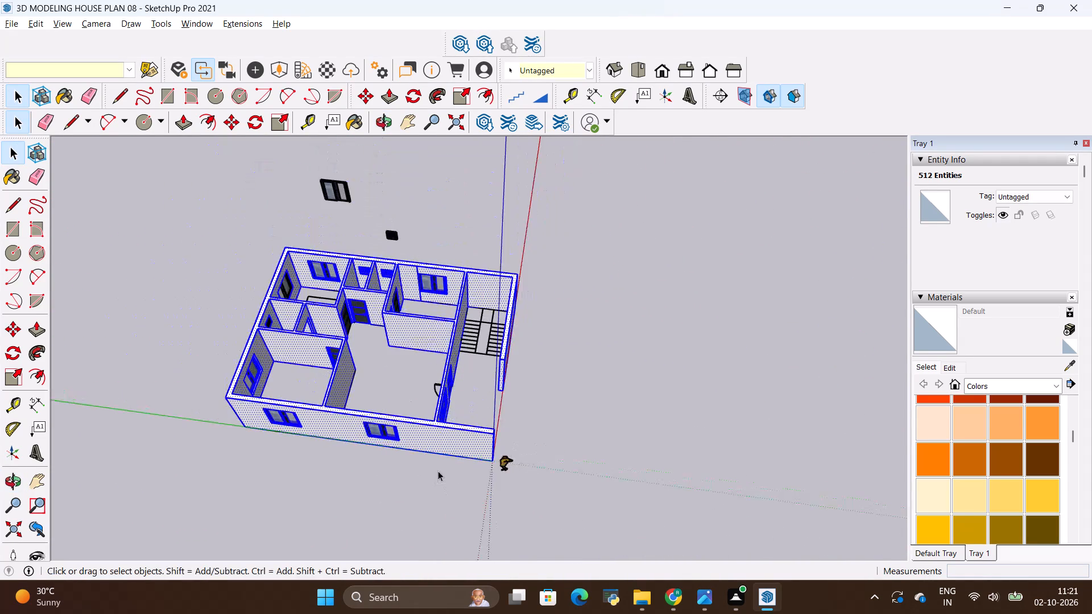
{"action": "scroll", "coordinate": [361, 271], "scroll_direction": "up", "scroll_amount": 11}
{"action": "scroll", "coordinate": [393, 248], "scroll_direction": "down", "scroll_amount": 5}
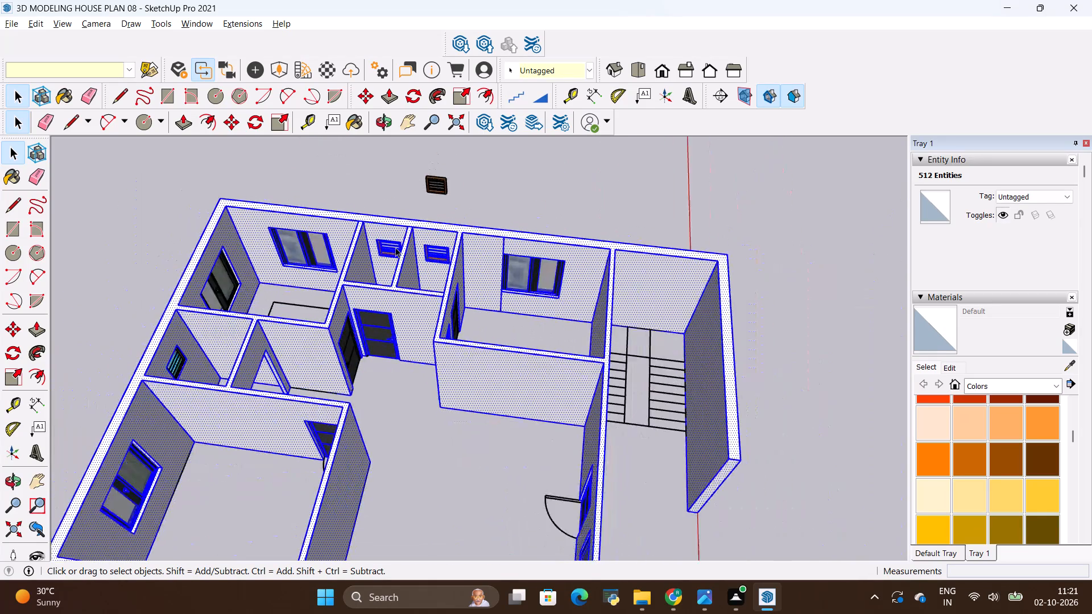
{"action": "scroll", "coordinate": [394, 239], "scroll_direction": "down", "scroll_amount": 4}
{"action": "middle_click_drag", "start_coordinate": [313, 400], "coordinate": [367, 304]}
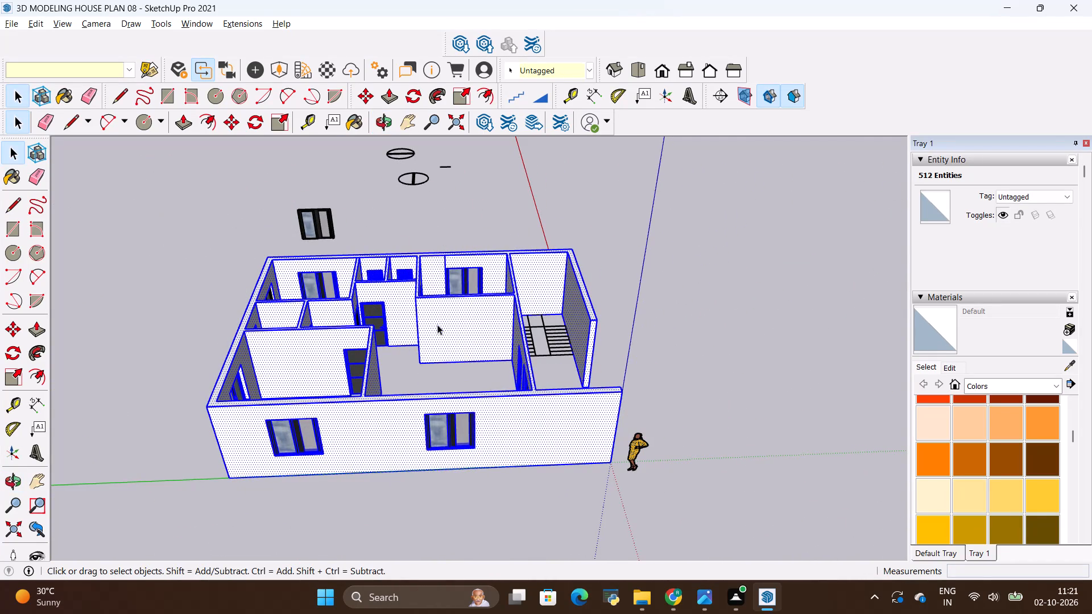
{"action": "right_click", "coordinate": [438, 325]}
{"action": "left_click", "coordinate": [514, 455]}
Examine the grouped house from the staircase side and from above, and clear the selection.
{"action": "scroll", "coordinate": [427, 393], "scroll_direction": "down", "scroll_amount": 2}
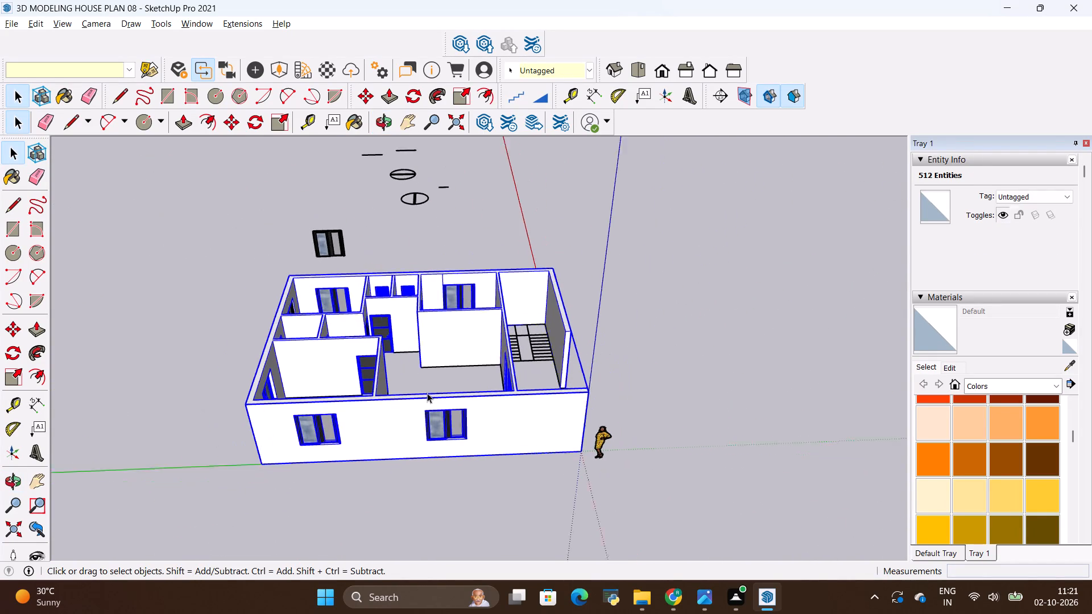
{"action": "scroll", "coordinate": [427, 393], "scroll_direction": "down", "scroll_amount": 1}
{"action": "scroll", "coordinate": [626, 454], "scroll_direction": "down", "scroll_amount": 1}
{"action": "middle_click_drag", "start_coordinate": [653, 443], "coordinate": [342, 404]}
{"action": "scroll", "coordinate": [822, 435], "scroll_direction": "down", "scroll_amount": 5}
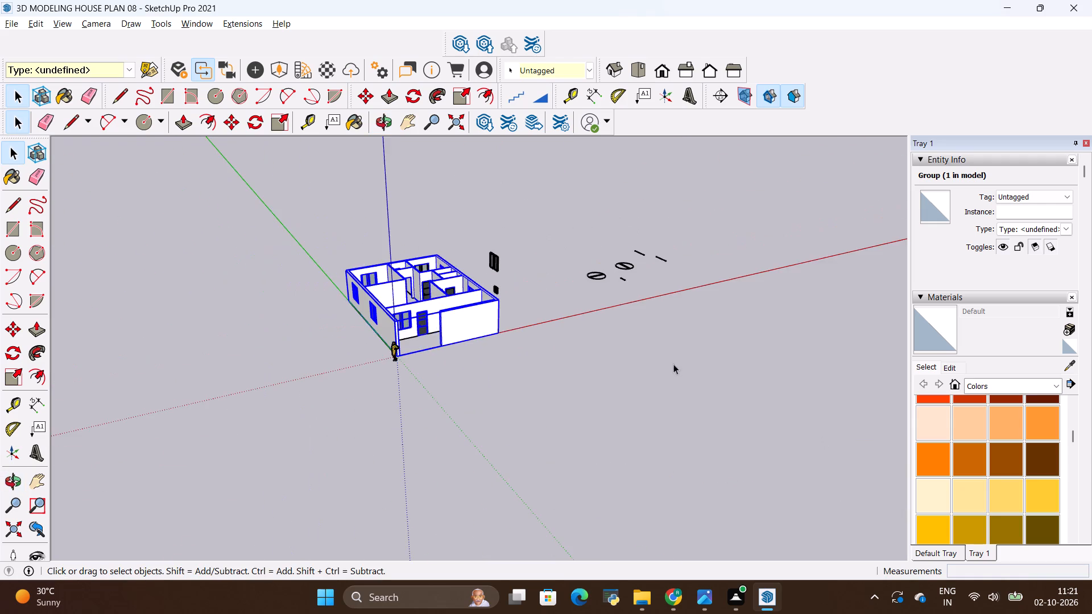
{"action": "scroll", "coordinate": [436, 247], "scroll_direction": "up", "scroll_amount": 10}
{"action": "scroll", "coordinate": [523, 379], "scroll_direction": "down", "scroll_amount": 3}
{"action": "middle_click_drag", "start_coordinate": [606, 417], "coordinate": [582, 414]}
{"action": "scroll", "coordinate": [606, 417], "scroll_direction": "up", "scroll_amount": 1}
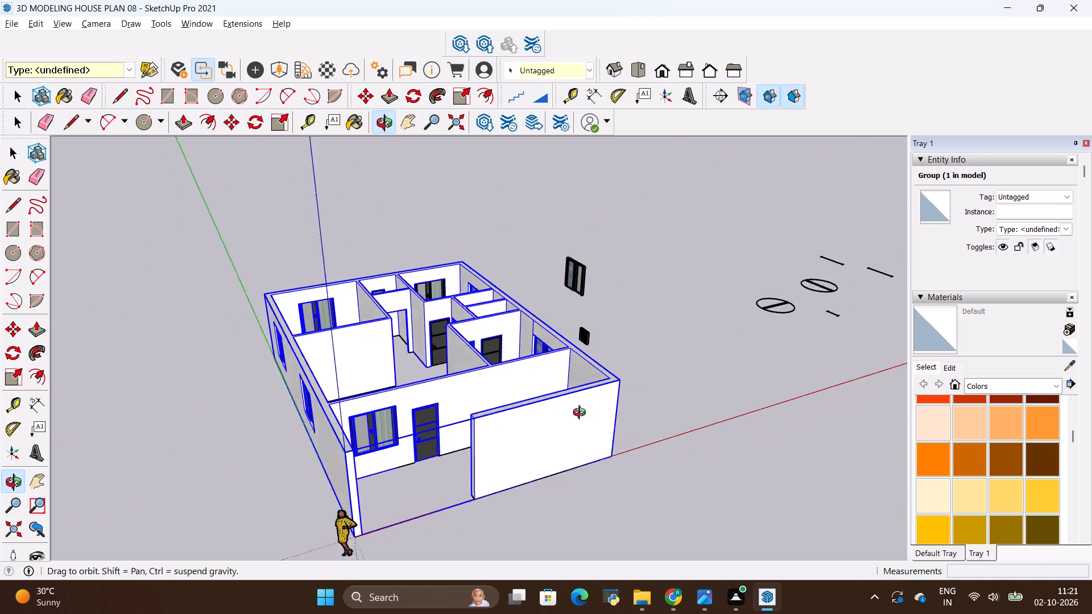
{"action": "middle_click_drag", "start_coordinate": [582, 414], "coordinate": [514, 409]}
{"action": "scroll", "coordinate": [334, 326], "scroll_direction": "up", "scroll_amount": 4}
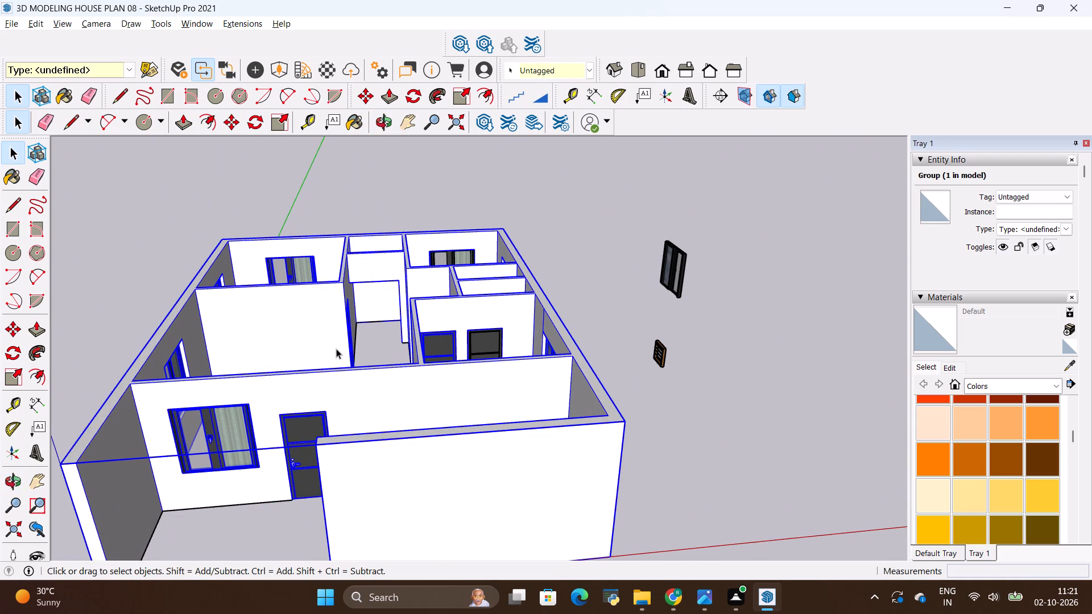
{"action": "scroll", "coordinate": [336, 349], "scroll_direction": "down", "scroll_amount": 6}
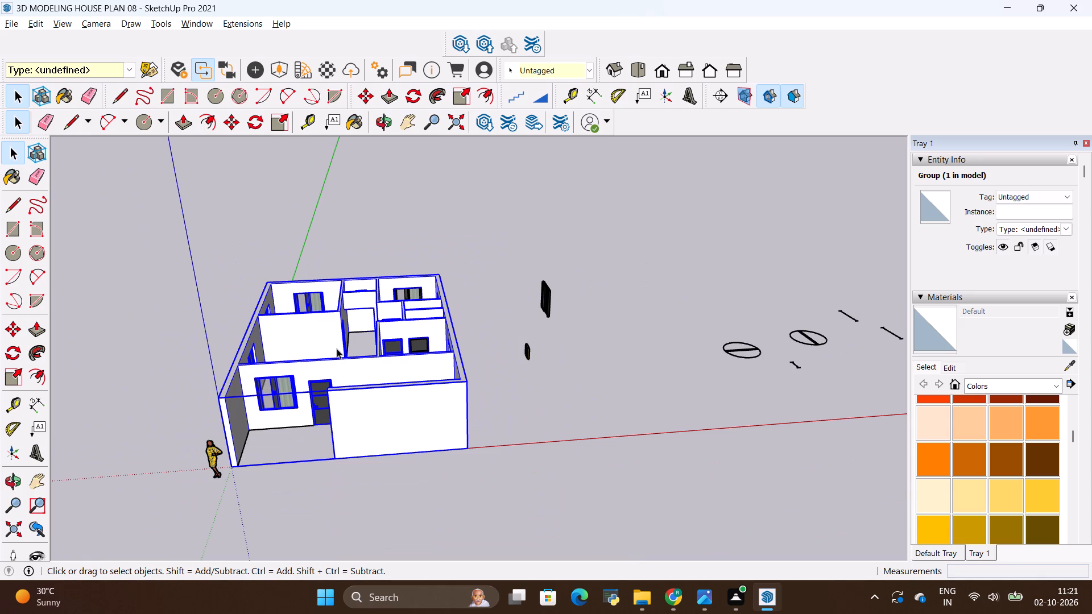
{"action": "scroll", "coordinate": [225, 369], "scroll_direction": "up", "scroll_amount": 2}
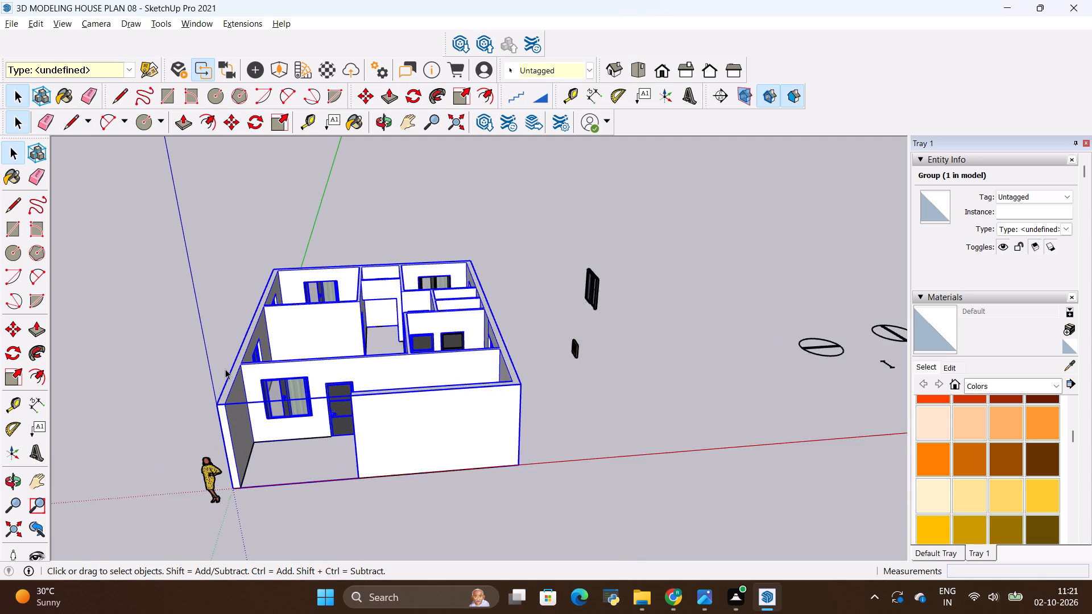
{"action": "scroll", "coordinate": [225, 369], "scroll_direction": "up", "scroll_amount": 2}
{"action": "scroll", "coordinate": [218, 429], "scroll_direction": "up", "scroll_amount": 3}
{"action": "key", "text": "r"}
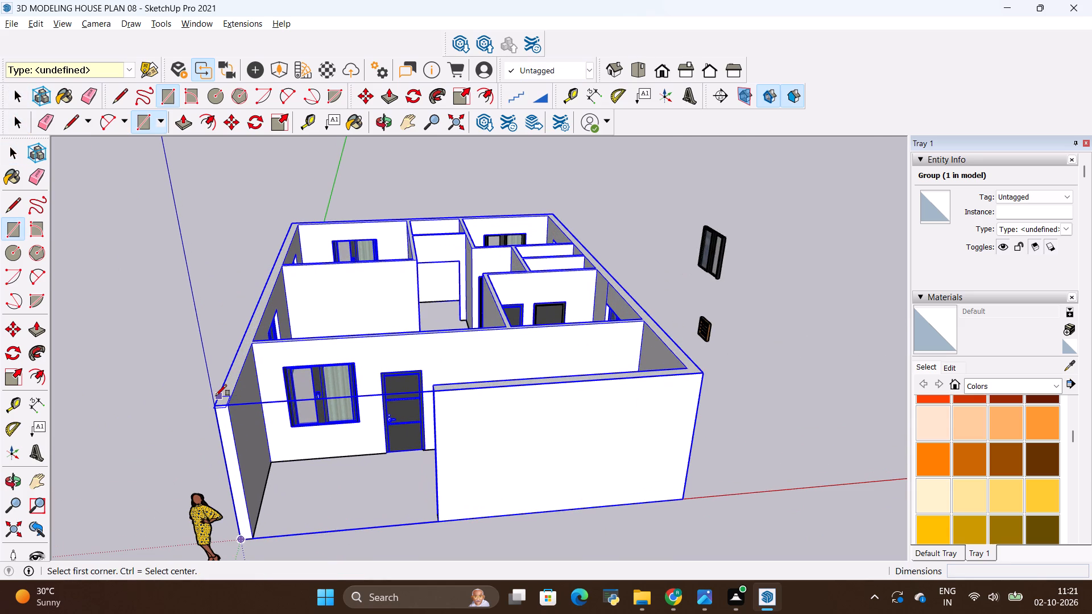
{"action": "key", "text": "space"}
{"action": "left_click", "coordinate": [168, 399]}
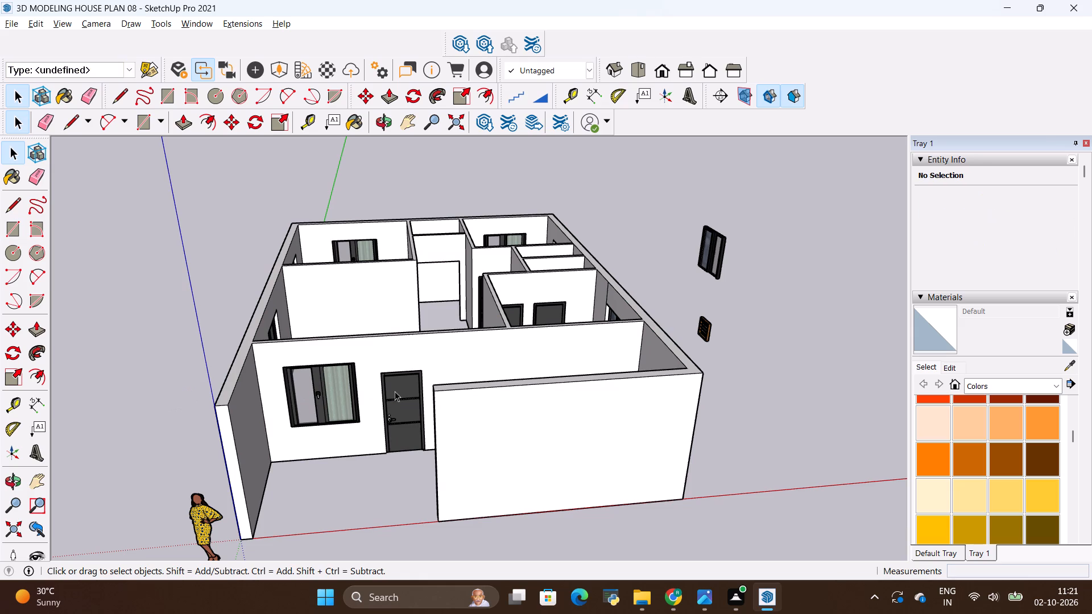
Draw a 40' 9" by 30' rectangle over the wall tops between diagonally opposite outer corners of the house.
{"action": "middle_click_drag", "start_coordinate": [511, 389], "coordinate": [483, 451]}
{"action": "scroll", "coordinate": [483, 358], "scroll_direction": "down", "scroll_amount": 5}
{"action": "middle_click_drag", "start_coordinate": [535, 446], "coordinate": [519, 504]}
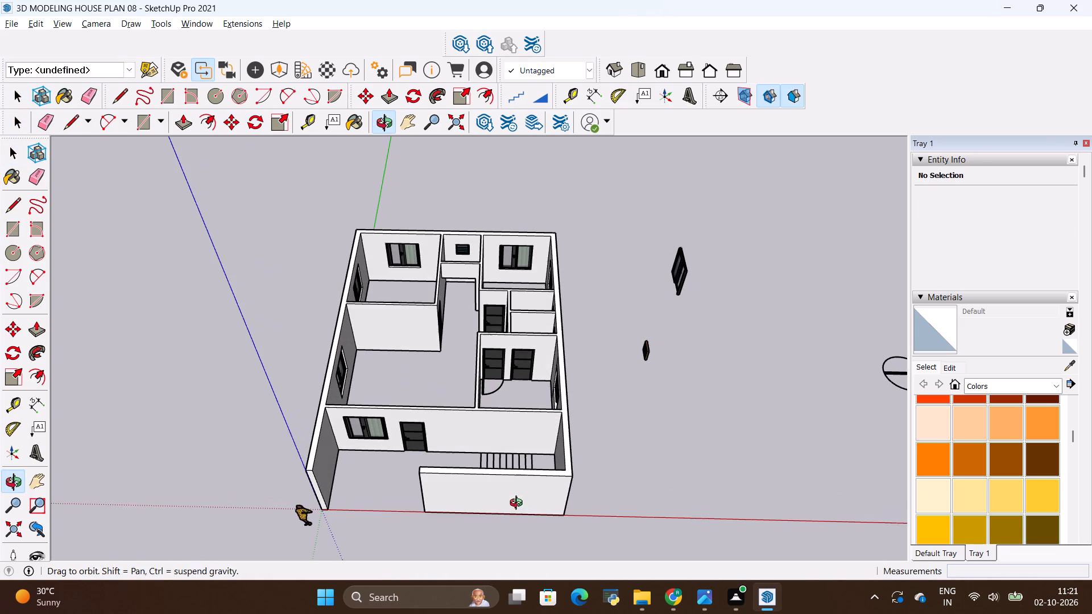
{"action": "middle_click_drag", "start_coordinate": [519, 504], "coordinate": [518, 504]}
{"action": "scroll", "coordinate": [299, 457], "scroll_direction": "up", "scroll_amount": 3}
{"action": "key", "text": "r"}
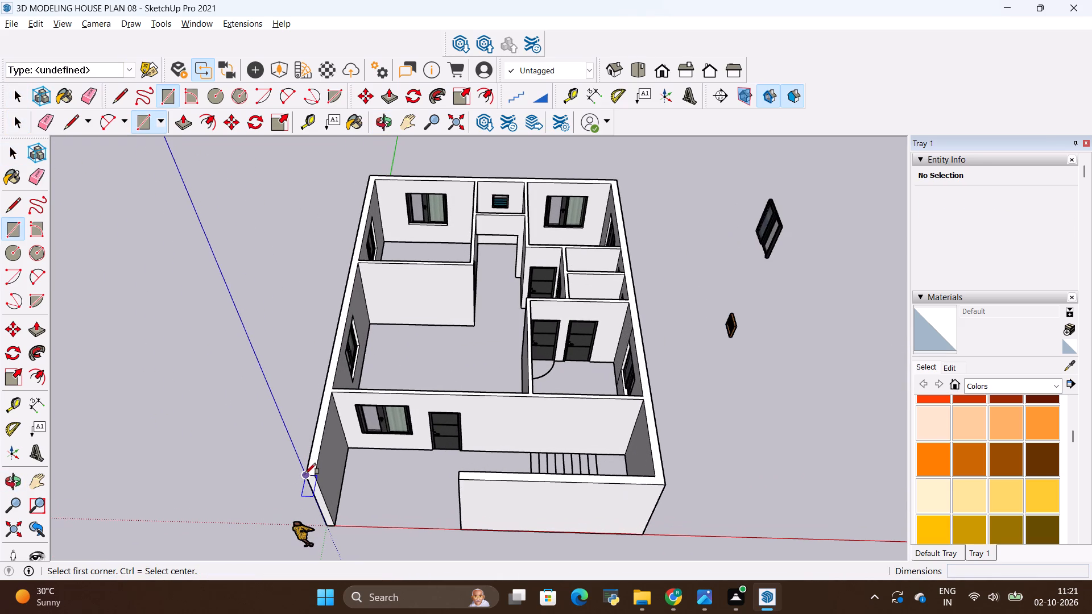
{"action": "left_click", "coordinate": [305, 473]}
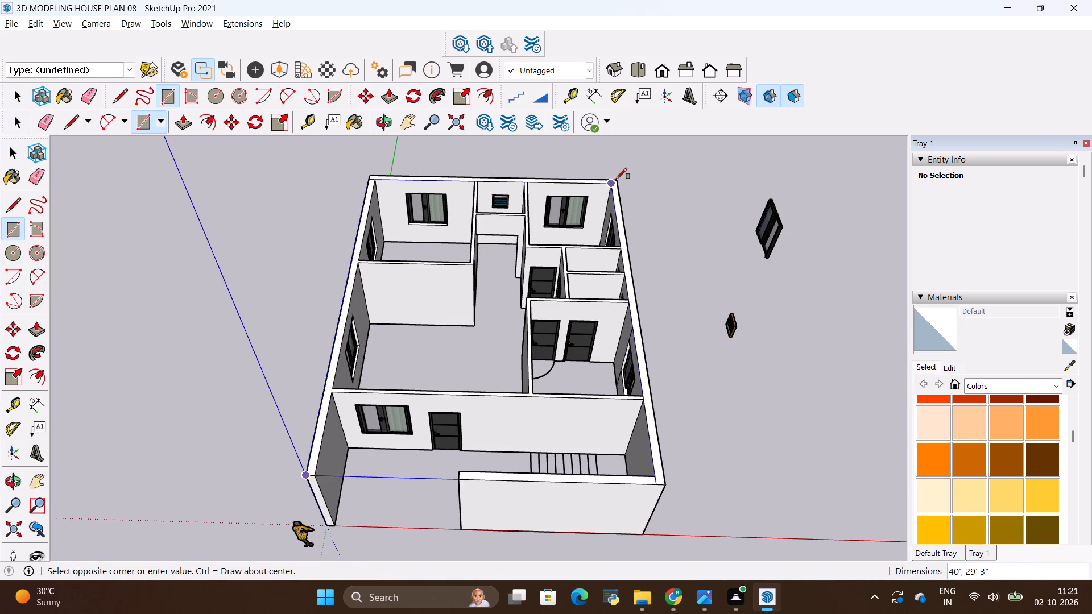
{"action": "left_click", "coordinate": [613, 177]}
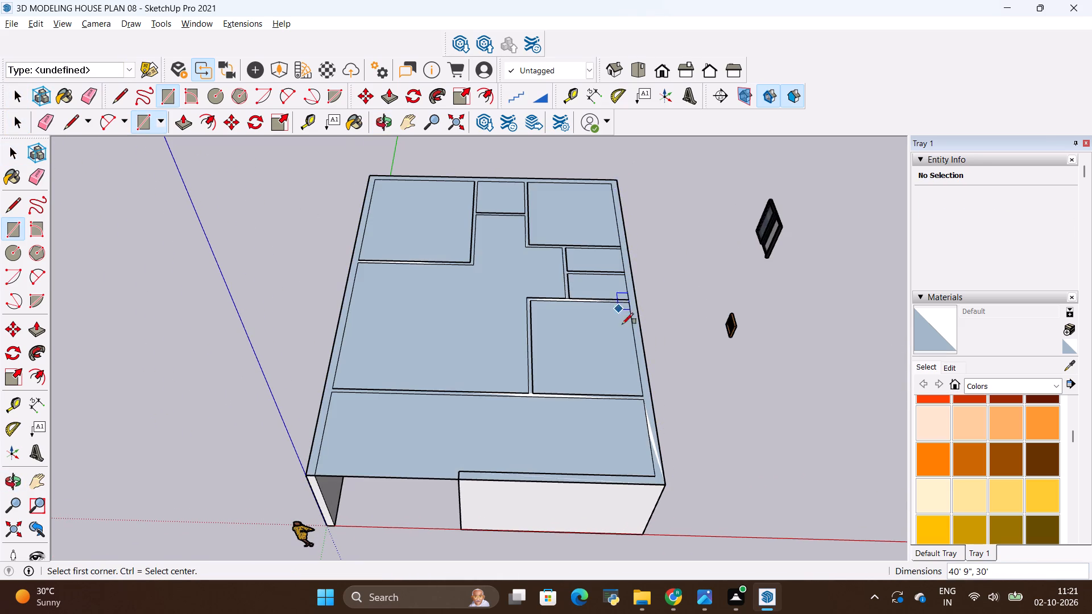
Push/Pull the rectangle on the wall tops upward by 9" as the roof slab.
{"action": "key", "text": "p"}
{"action": "left_click", "coordinate": [598, 426]}
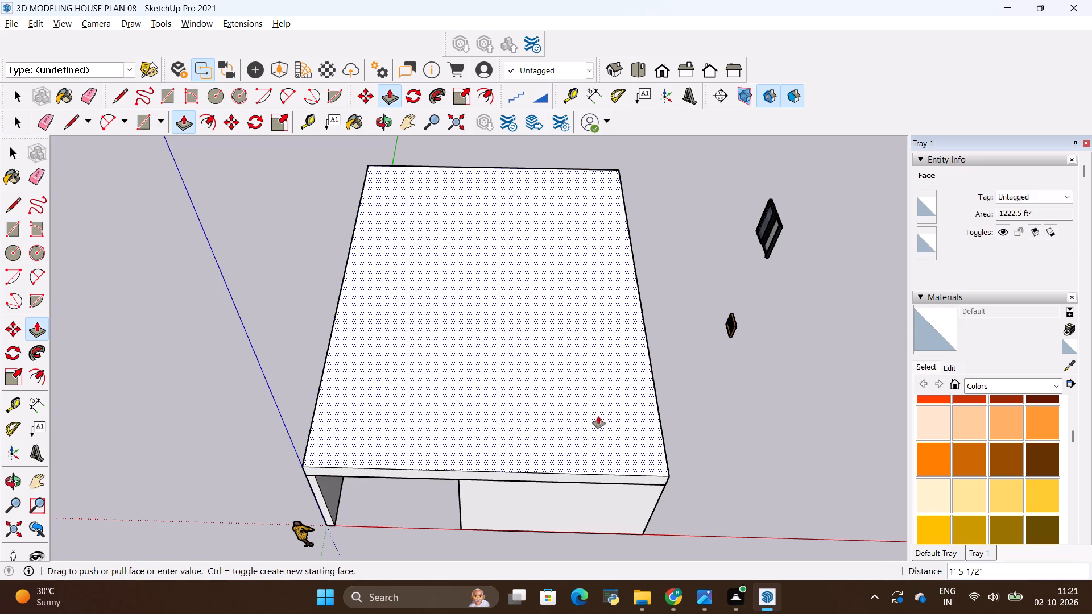
{"action": "key", "text": "BackSpace"}
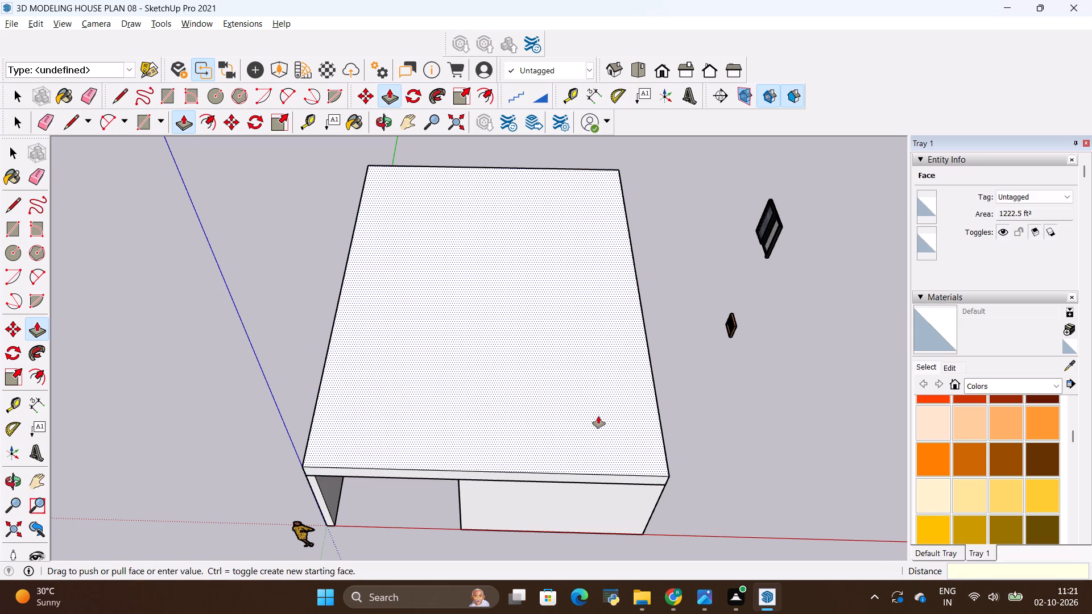
{"action": "key", "text": "9"}
{"action": "key", "text": "shift+quotedbl"}
{"action": "key", "text": "Return"}
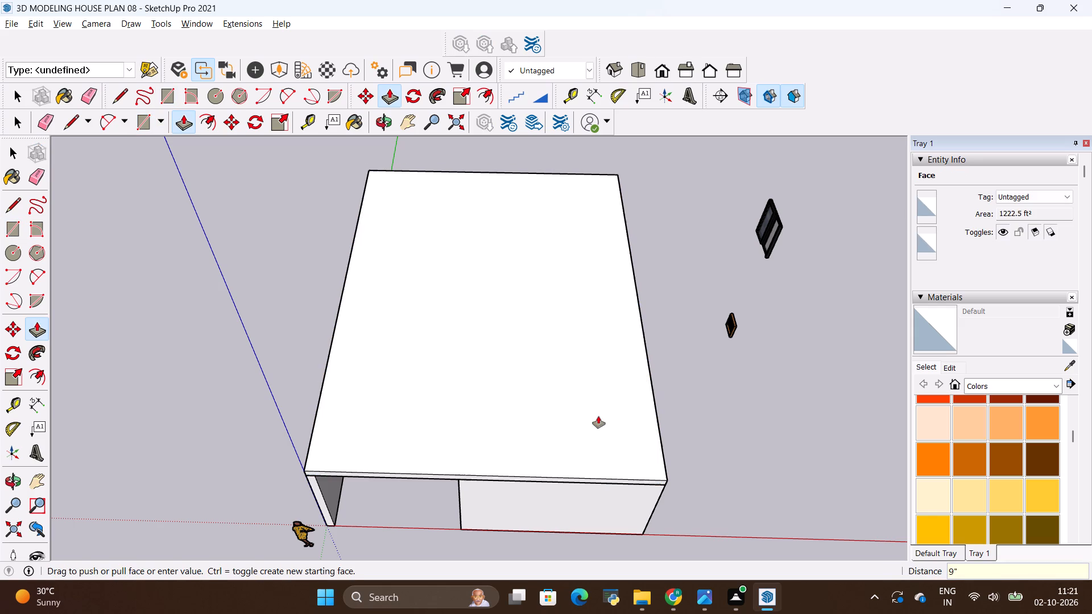
{"action": "key", "text": "space"}
Select all the connected geometry of the roof slab and make it a group.
{"action": "triple_click", "coordinate": [591, 399]}
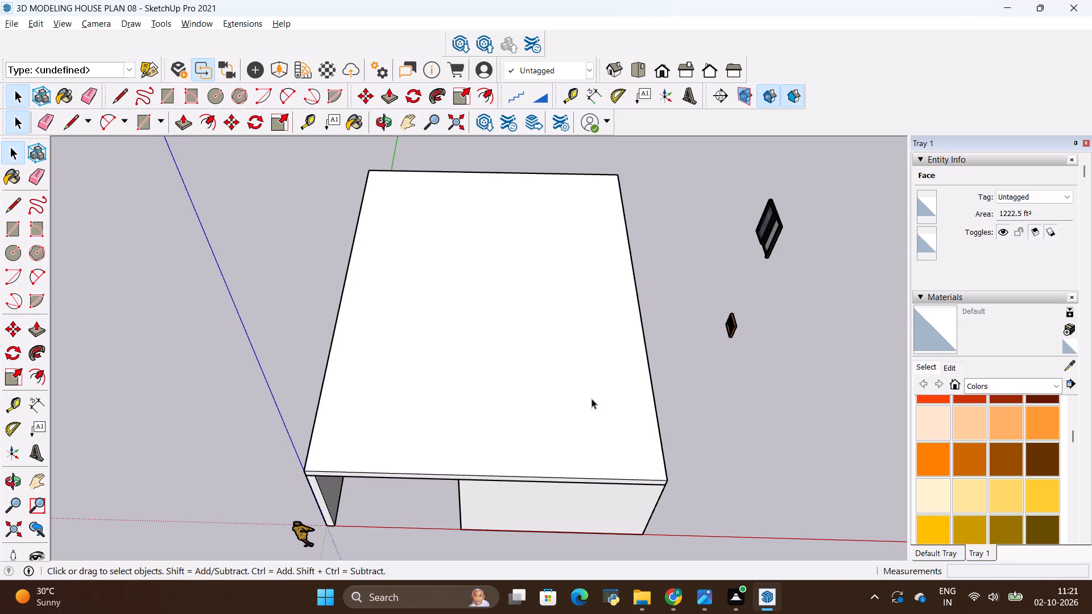
{"action": "triple_click", "coordinate": [590, 399]}
{"action": "double_click", "coordinate": [590, 399]}
{"action": "middle_click_drag", "start_coordinate": [591, 467], "coordinate": [591, 468]}
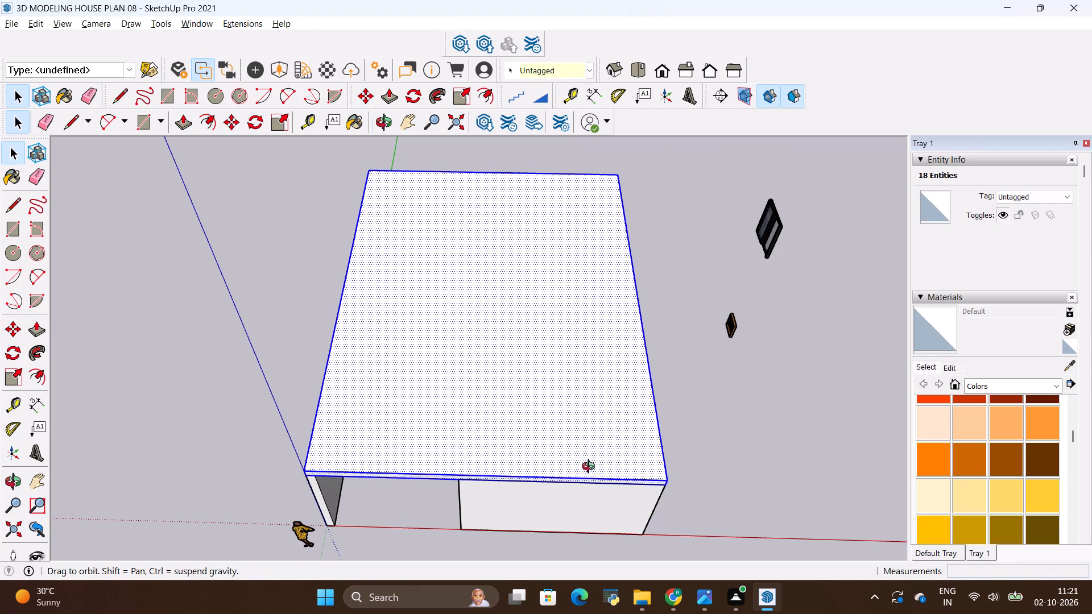
{"action": "middle_click_drag", "start_coordinate": [591, 468], "coordinate": [456, 282]}
{"action": "middle_click_drag", "start_coordinate": [438, 277], "coordinate": [473, 330]}
{"action": "right_click", "coordinate": [474, 330]}
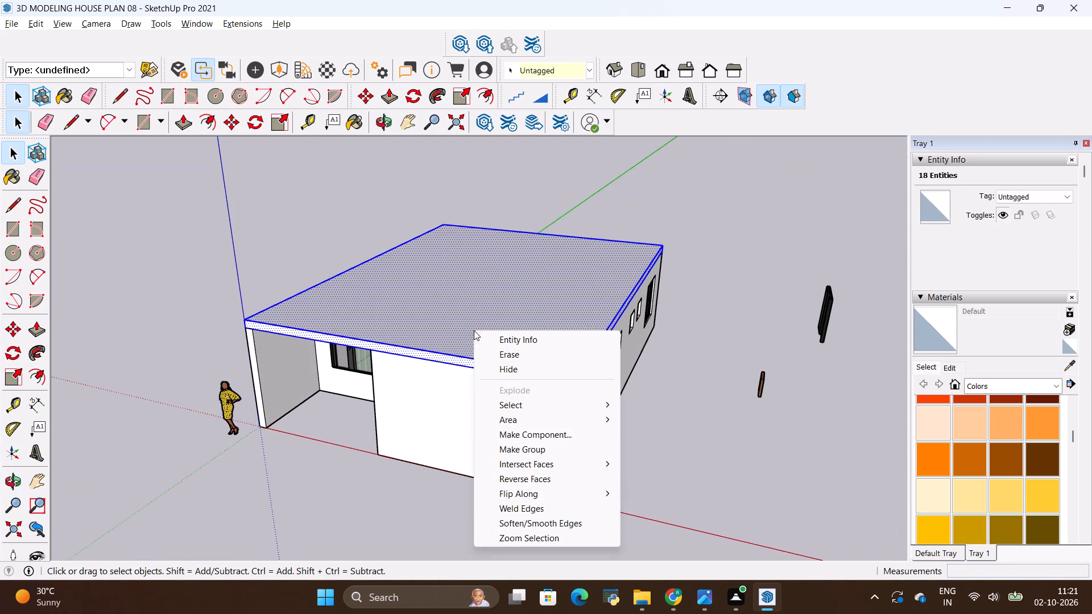
{"action": "left_click", "coordinate": [520, 446]}
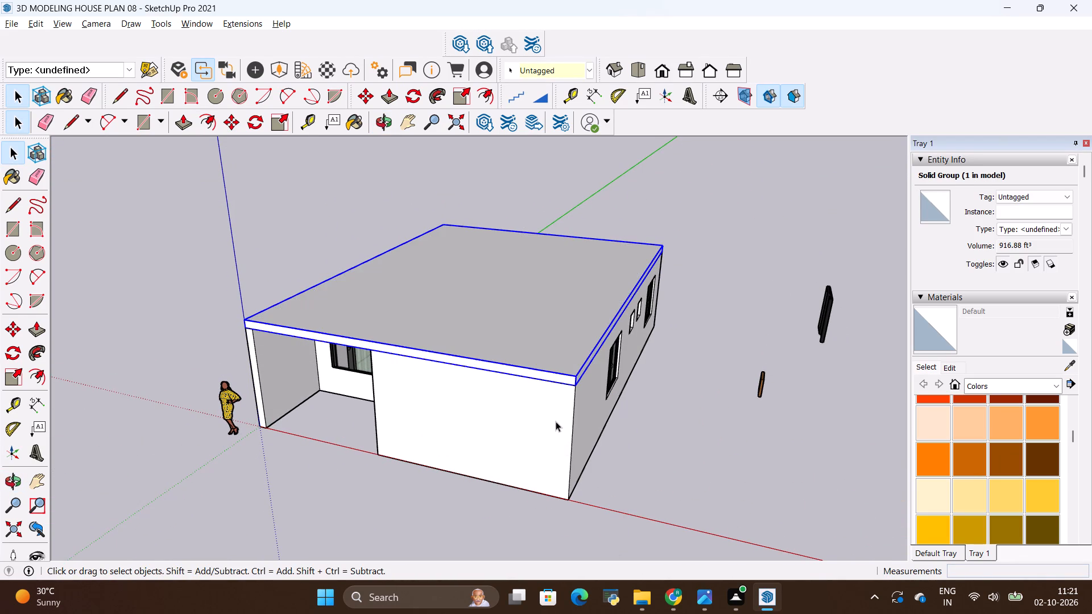
Copy the roof slab group straight down to the house's base, with its top corner meeting the bottom corner of the walls.
{"action": "key", "text": "m"}
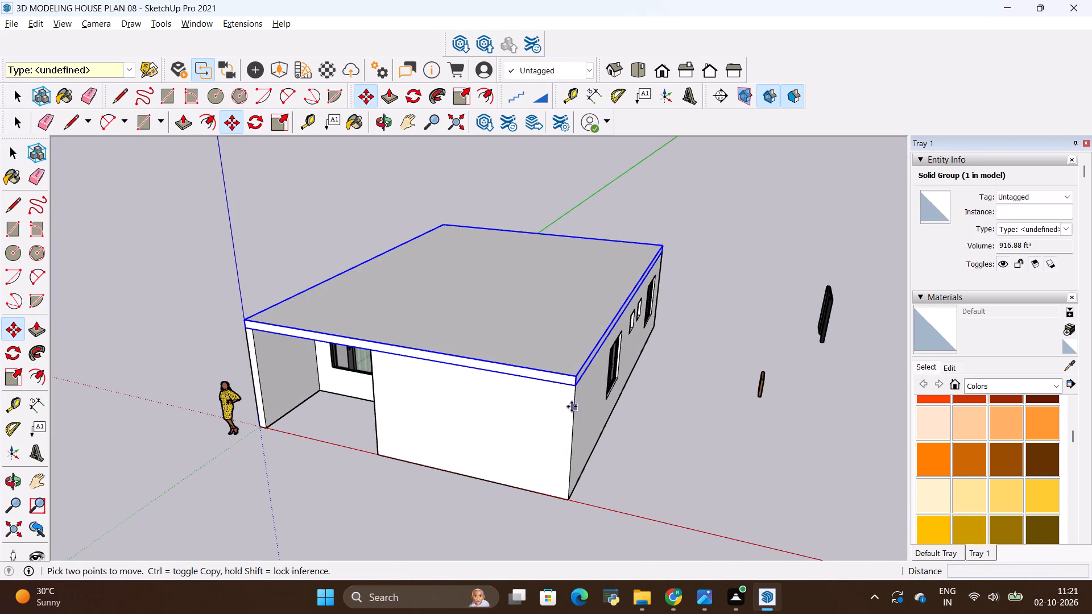
{"action": "left_click", "coordinate": [575, 389]}
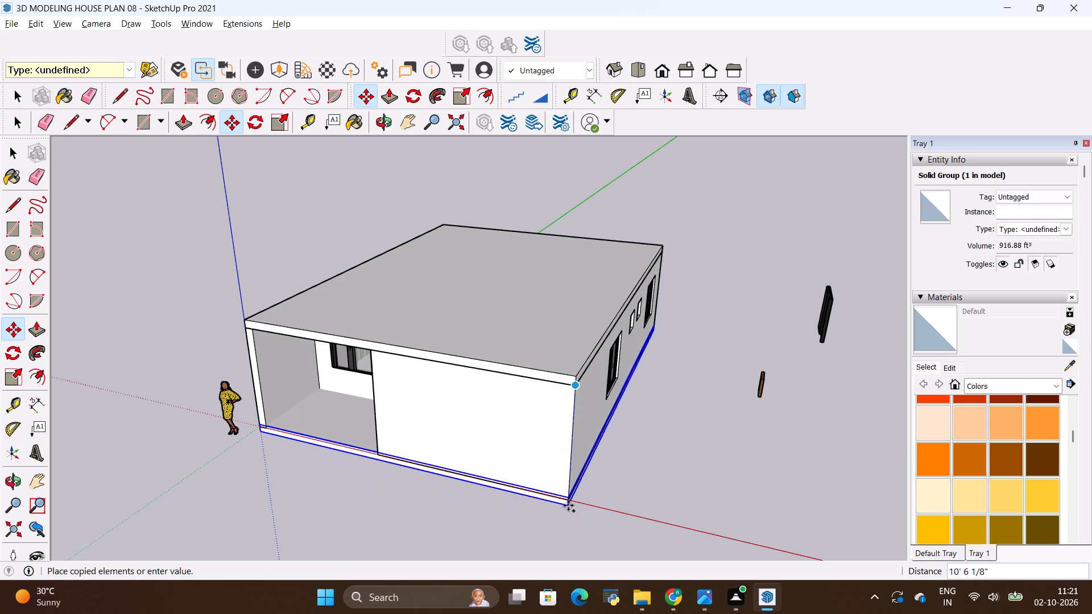
{"action": "scroll", "coordinate": [562, 503], "scroll_direction": "up", "scroll_amount": 8}
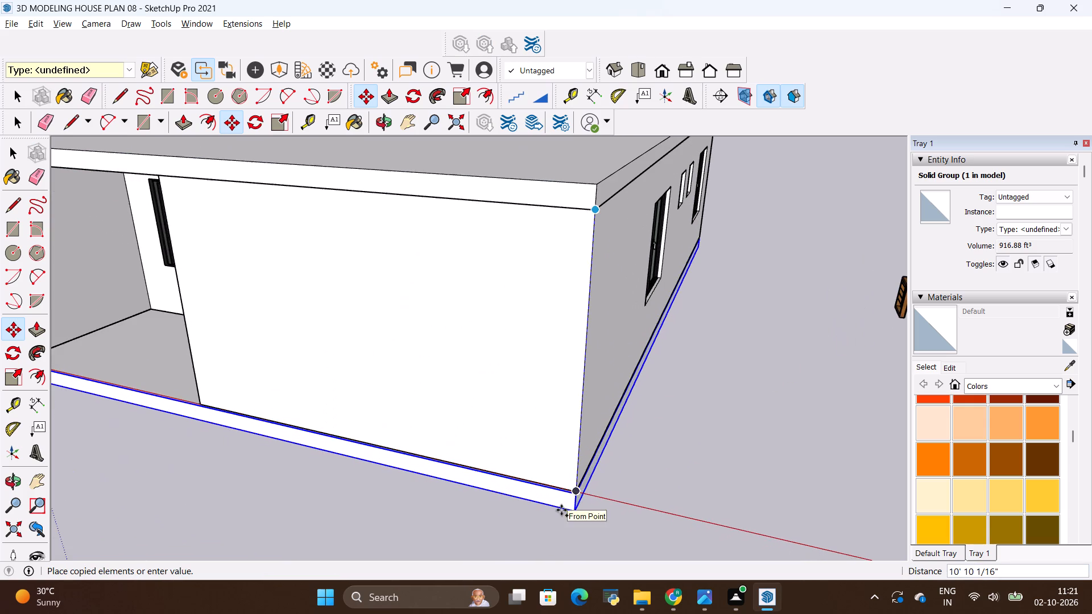
{"action": "left_click", "coordinate": [565, 525]}
{"action": "left_click", "coordinate": [575, 513]}
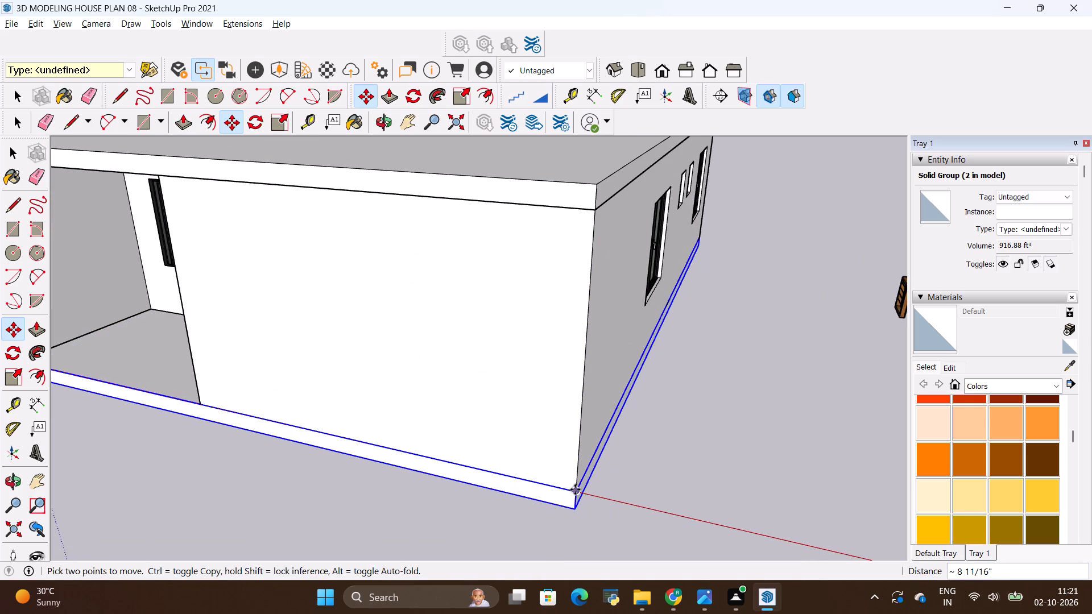
{"action": "left_click", "coordinate": [575, 489]}
{"action": "scroll", "coordinate": [642, 513], "scroll_direction": "down", "scroll_amount": 10}
{"action": "middle_click_drag", "start_coordinate": [510, 466], "coordinate": [553, 507]}
{"action": "key", "text": "space"}
Remove the roof slab group on the wall tops from view to expose the rooms.
{"action": "left_click", "coordinate": [549, 388]}
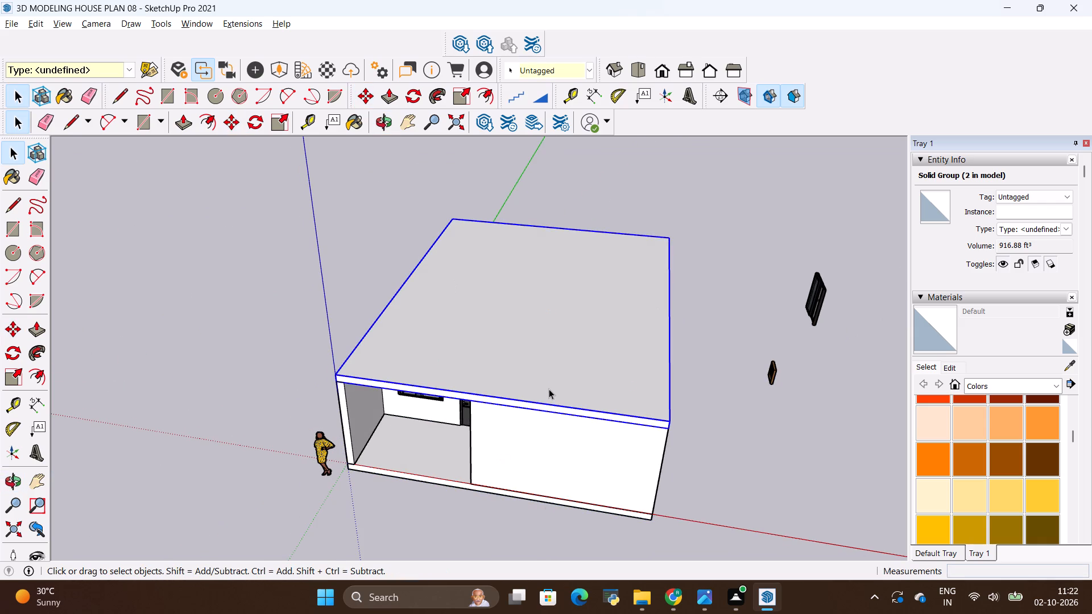
{"action": "right_click", "coordinate": [549, 389]}
{"action": "left_click", "coordinate": [608, 164]}
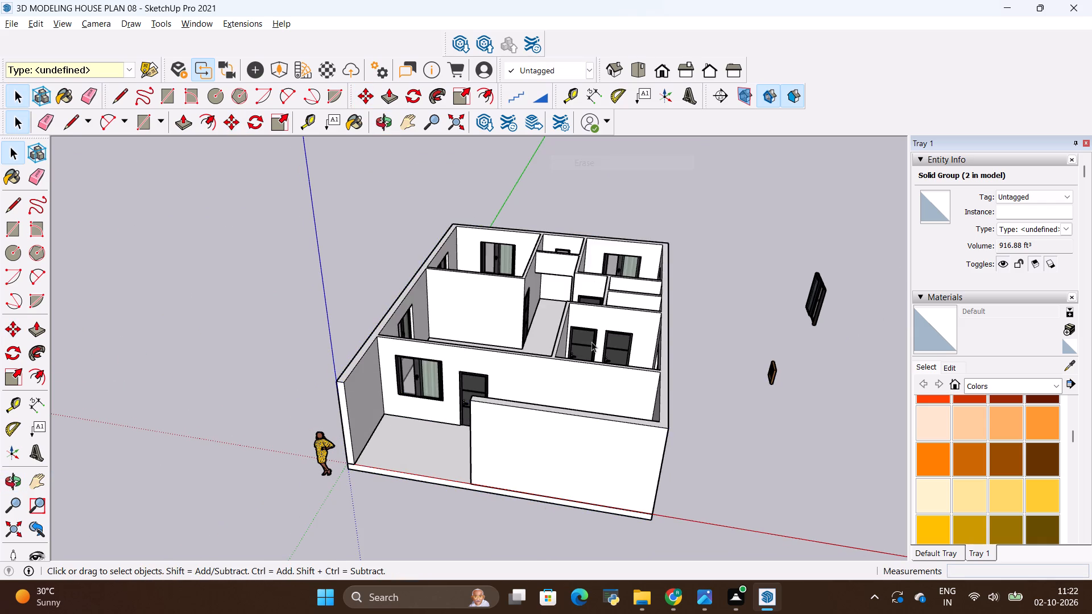
Examine the open house interior from above, including the rear rooms, the passage, the fitted windows, ventilators and doors.
{"action": "scroll", "coordinate": [591, 342], "scroll_direction": "down", "scroll_amount": 4}
{"action": "scroll", "coordinate": [514, 309], "scroll_direction": "up", "scroll_amount": 3}
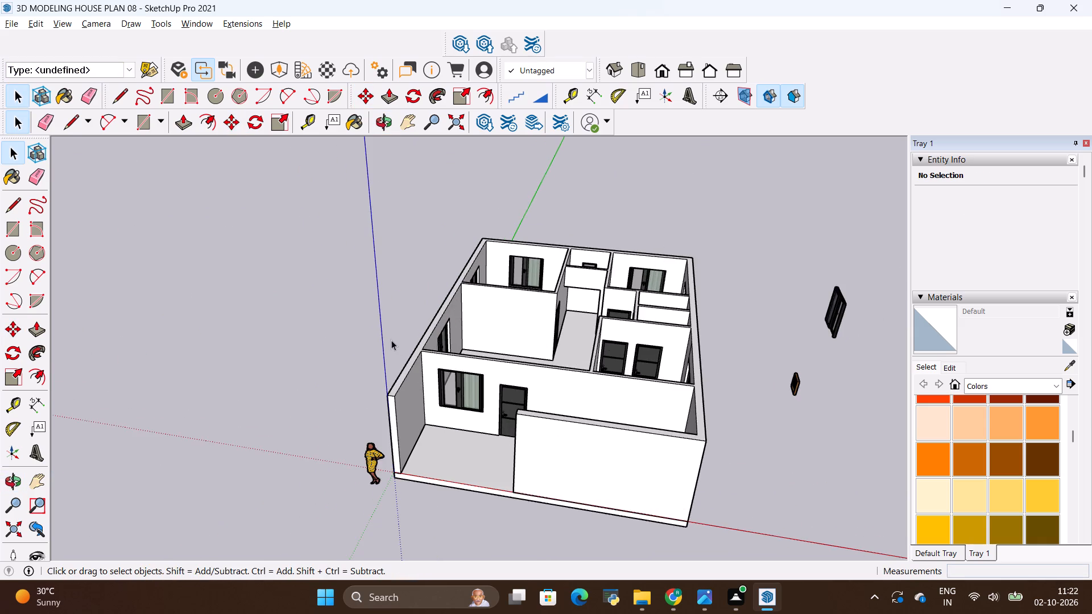
{"action": "scroll", "coordinate": [390, 341], "scroll_direction": "down", "scroll_amount": 3}
{"action": "middle_click_drag", "start_coordinate": [343, 383], "coordinate": [444, 496]}
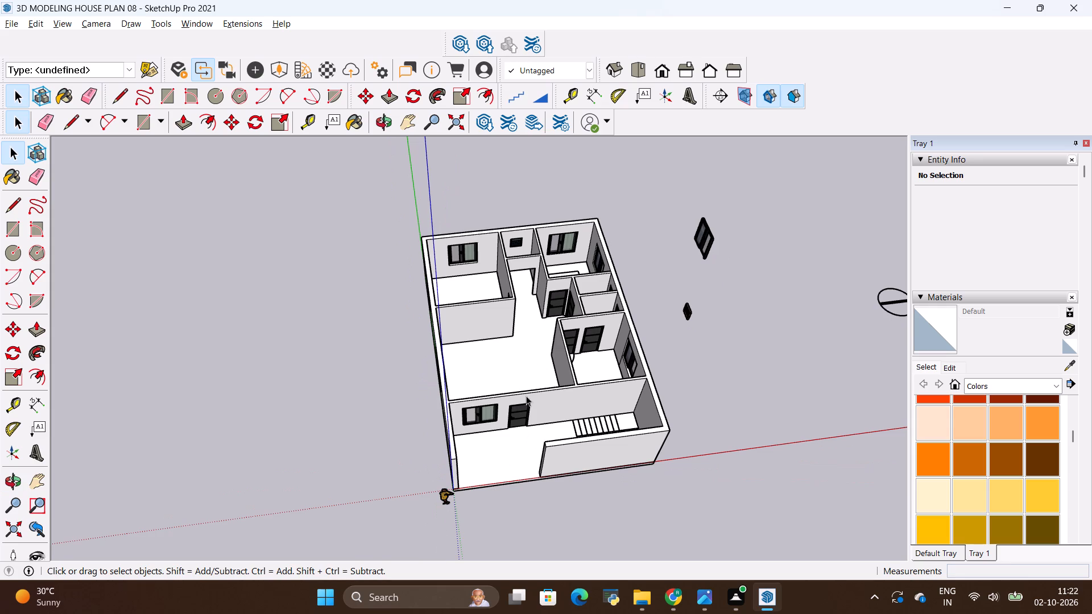
{"action": "scroll", "coordinate": [504, 389], "scroll_direction": "up", "scroll_amount": 4}
{"action": "scroll", "coordinate": [410, 341], "scroll_direction": "up", "scroll_amount": 3}
{"action": "scroll", "coordinate": [410, 341], "scroll_direction": "down", "scroll_amount": 8}
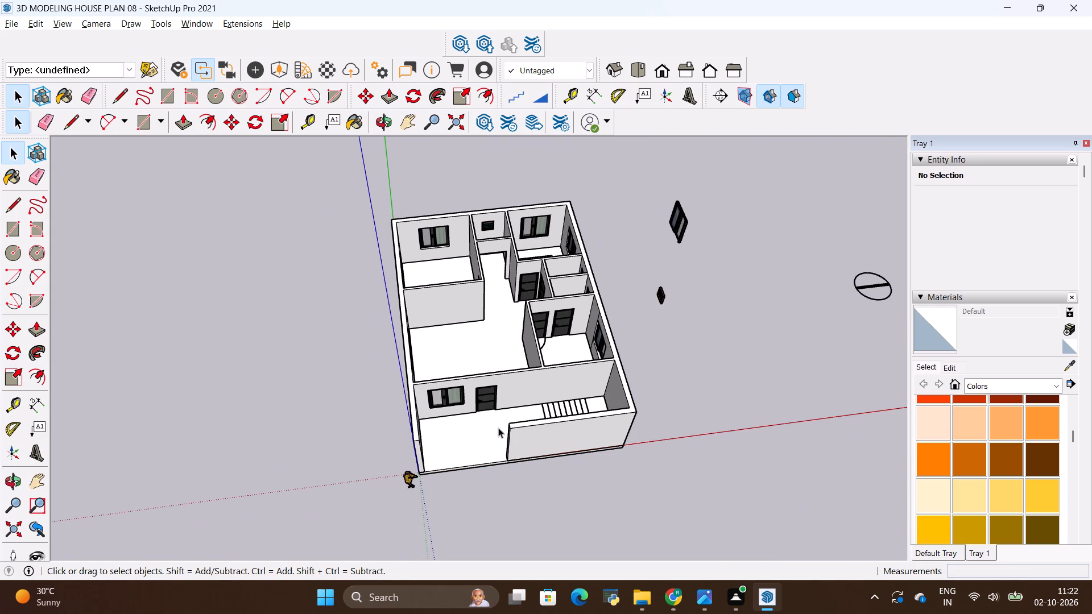
{"action": "middle_click_drag", "start_coordinate": [498, 428], "coordinate": [392, 347]}
{"action": "middle_click_drag", "start_coordinate": [367, 330], "coordinate": [426, 401]}
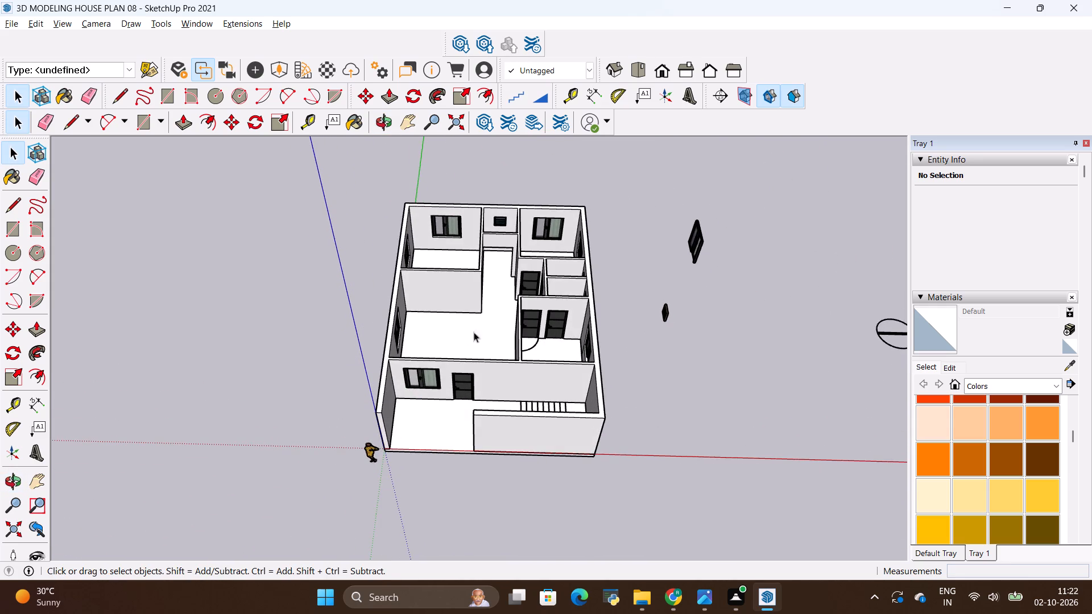
{"action": "scroll", "coordinate": [482, 322], "scroll_direction": "down", "scroll_amount": 4}
{"action": "scroll", "coordinate": [491, 264], "scroll_direction": "up", "scroll_amount": 16}
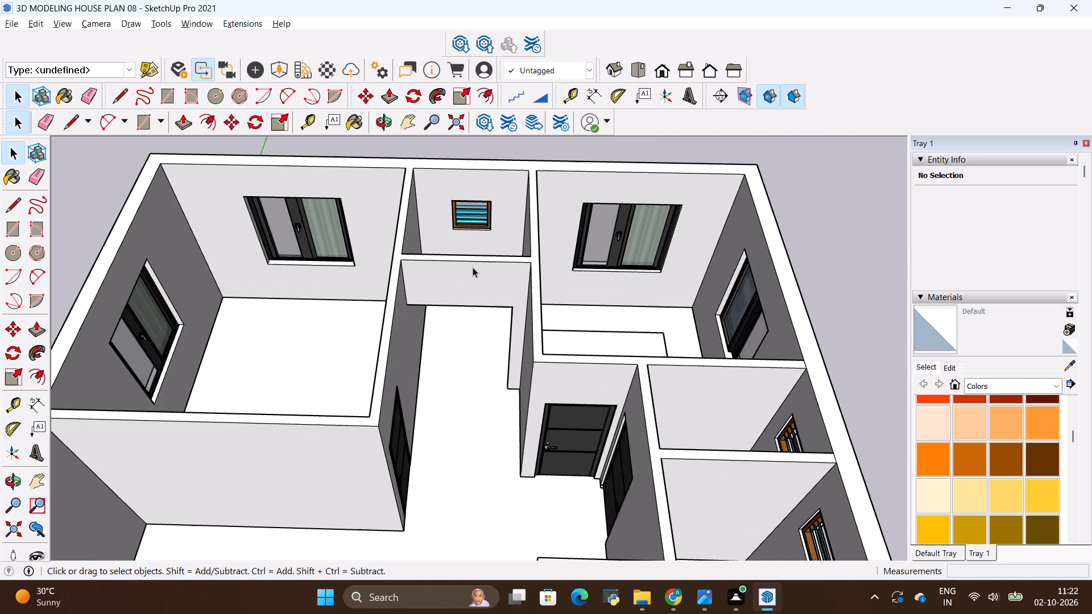
{"action": "scroll", "coordinate": [471, 269], "scroll_direction": "down", "scroll_amount": 7}
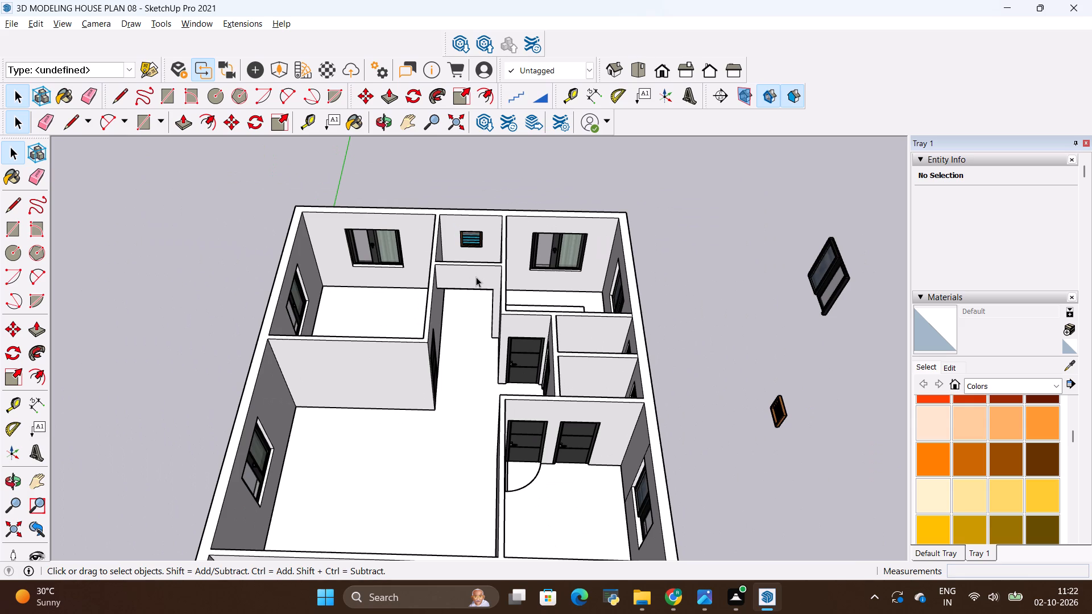
{"action": "scroll", "coordinate": [516, 246], "scroll_direction": "up", "scroll_amount": 11}
{"action": "scroll", "coordinate": [403, 241], "scroll_direction": "down", "scroll_amount": 4}
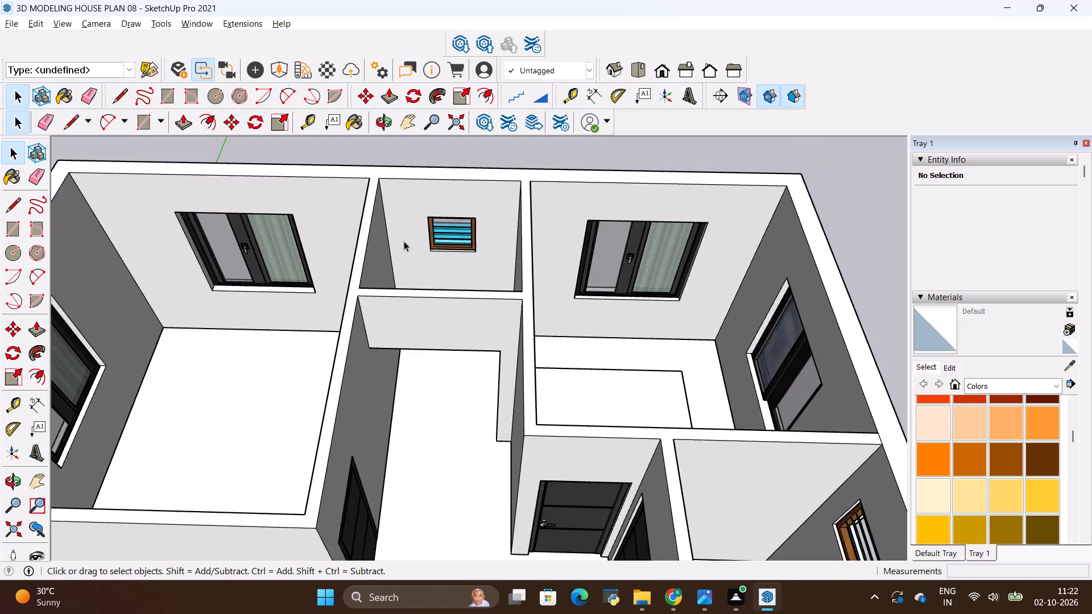
{"action": "scroll", "coordinate": [404, 241], "scroll_direction": "down", "scroll_amount": 5}
{"action": "scroll", "coordinate": [483, 295], "scroll_direction": "up", "scroll_amount": 3}
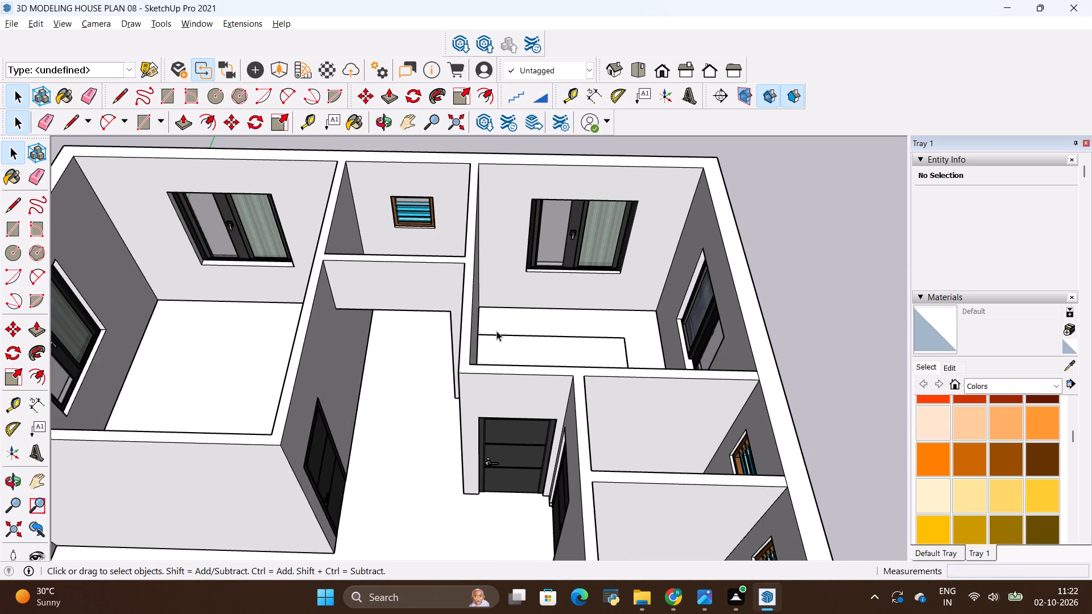
{"action": "scroll", "coordinate": [445, 316], "scroll_direction": "down", "scroll_amount": 3}
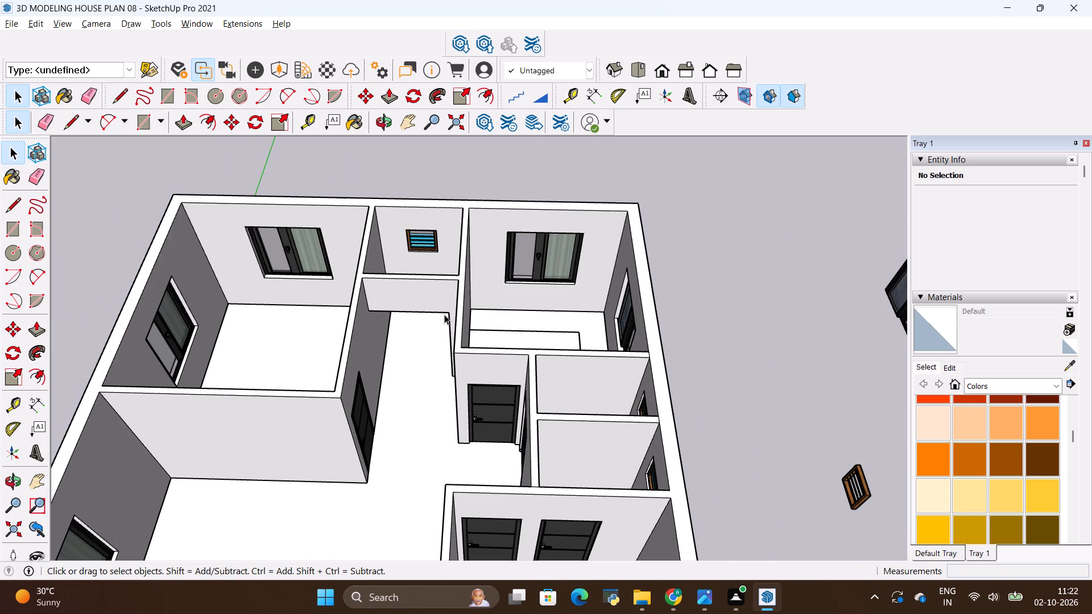
{"action": "scroll", "coordinate": [430, 403], "scroll_direction": "down", "scroll_amount": 5}
{"action": "scroll", "coordinate": [441, 353], "scroll_direction": "down", "scroll_amount": 10}
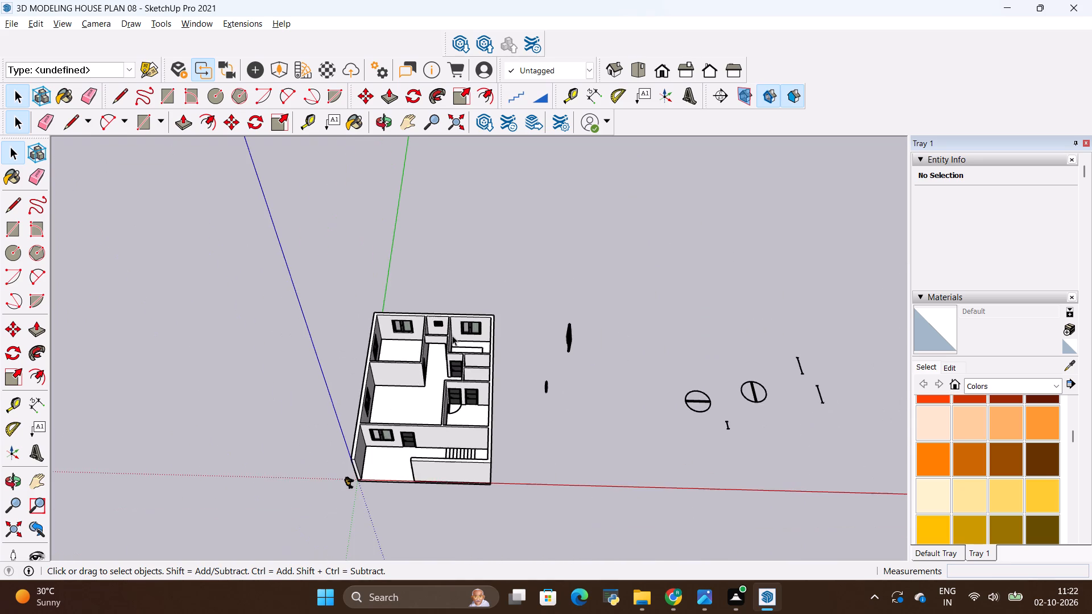
{"action": "scroll", "coordinate": [410, 505], "scroll_direction": "up", "scroll_amount": 3}
{"action": "scroll", "coordinate": [412, 372], "scroll_direction": "up", "scroll_amount": 3}
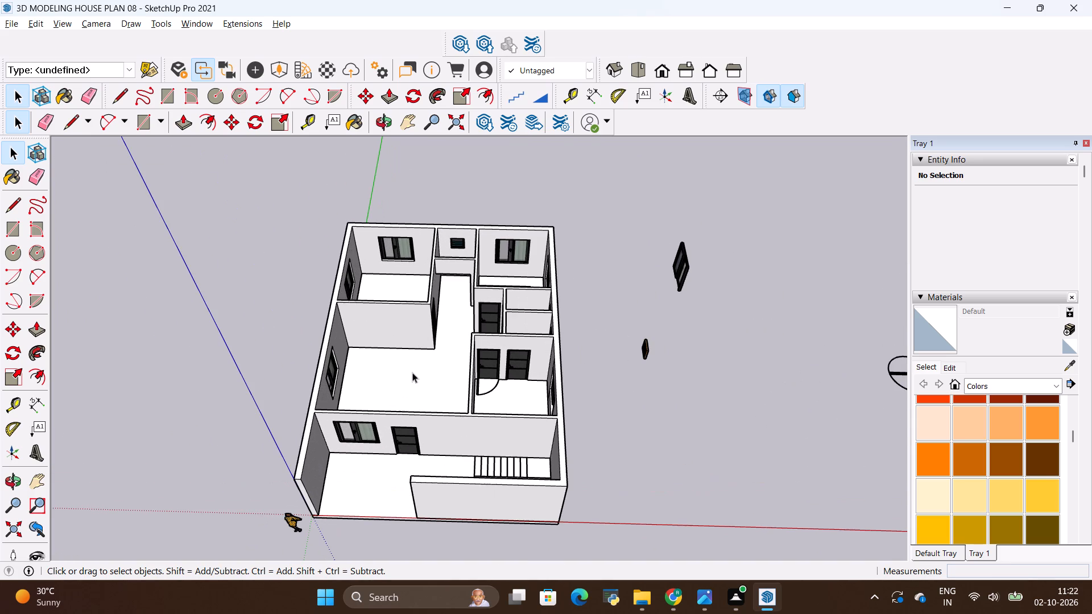
{"action": "scroll", "coordinate": [217, 458], "scroll_direction": "down", "scroll_amount": 3}
Draw a rectangle over the staircase plan's landing section in the inner corner, beside the wall shared with the rooms.
{"action": "middle_click_drag", "start_coordinate": [206, 461], "coordinate": [620, 430]}
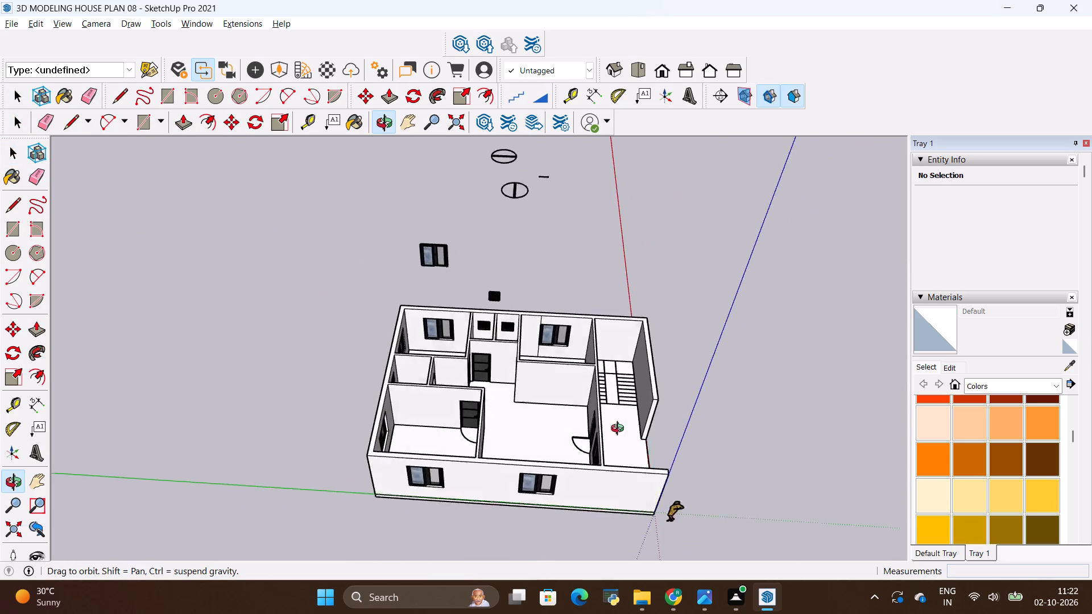
{"action": "middle_click_drag", "start_coordinate": [620, 430], "coordinate": [533, 419]}
{"action": "scroll", "coordinate": [594, 405], "scroll_direction": "up", "scroll_amount": 11}
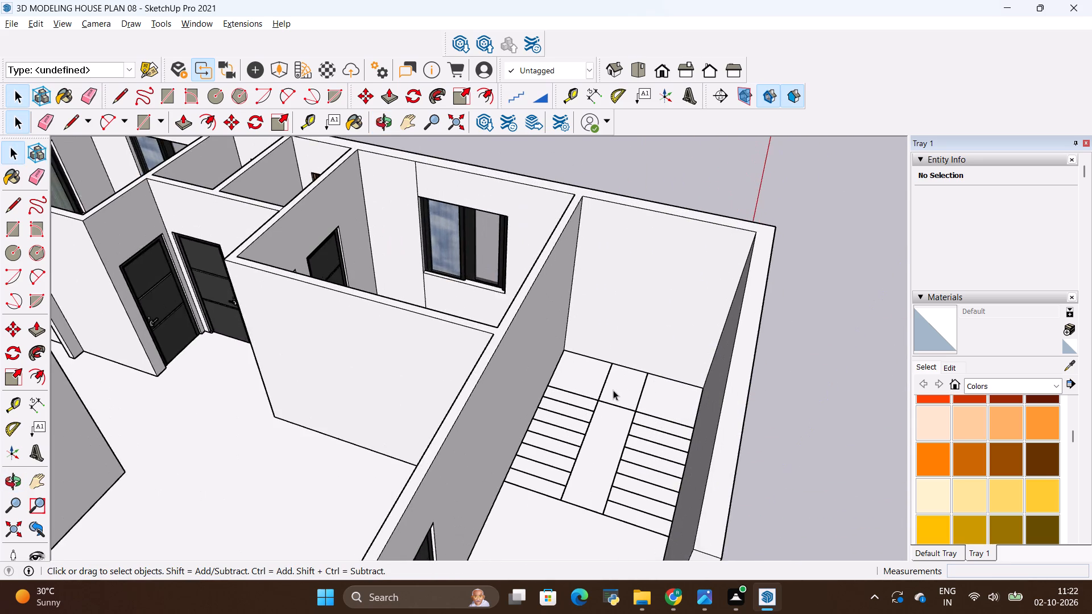
{"action": "scroll", "coordinate": [609, 391], "scroll_direction": "up", "scroll_amount": 5}
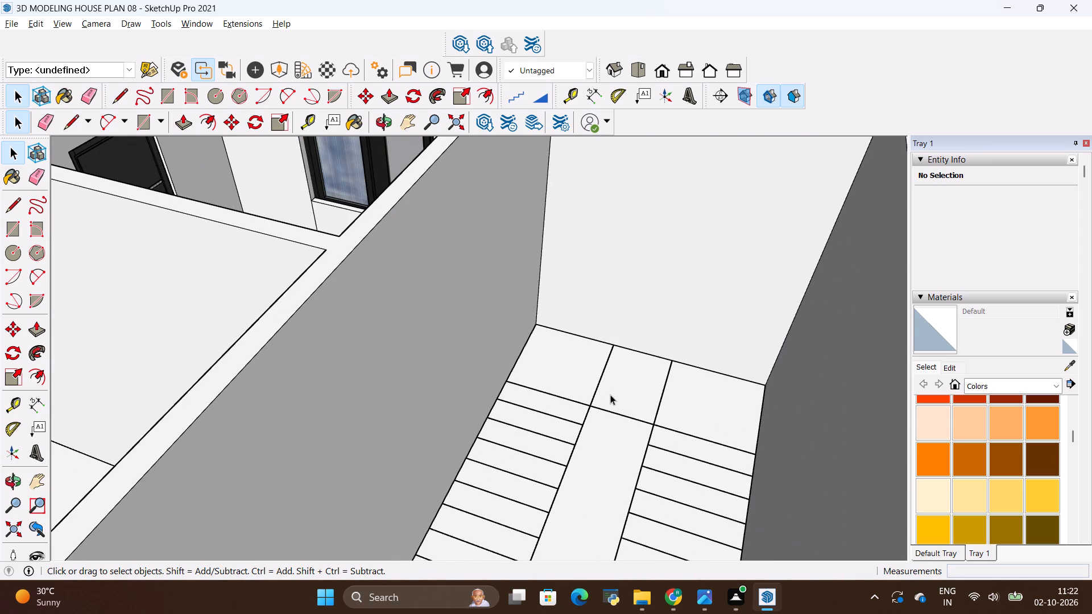
{"action": "scroll", "coordinate": [610, 395], "scroll_direction": "down", "scroll_amount": 5}
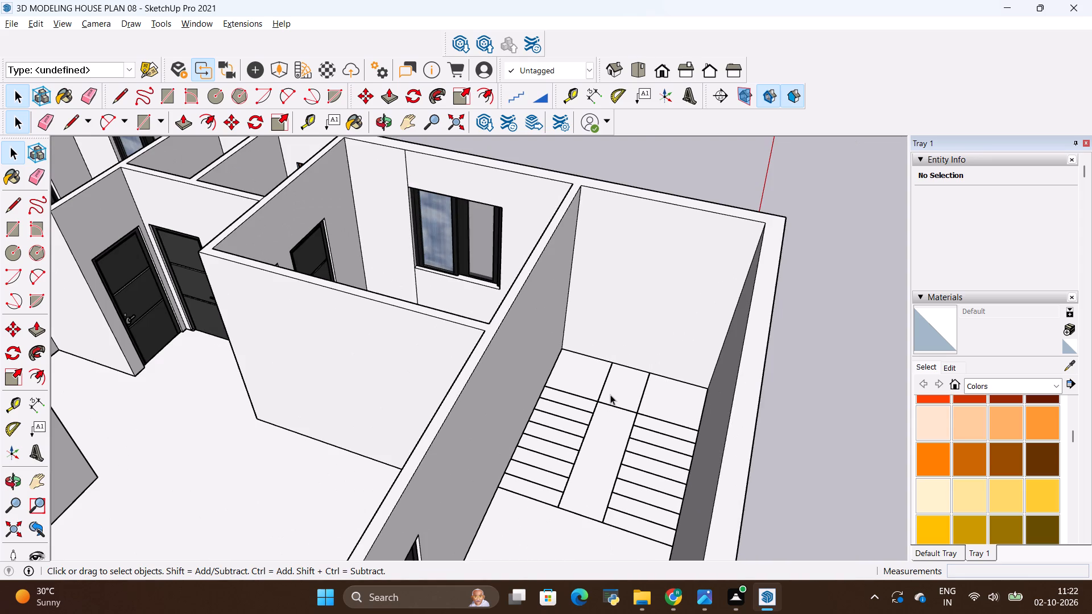
{"action": "key", "text": "r"}
{"action": "left_click", "coordinate": [565, 354]}
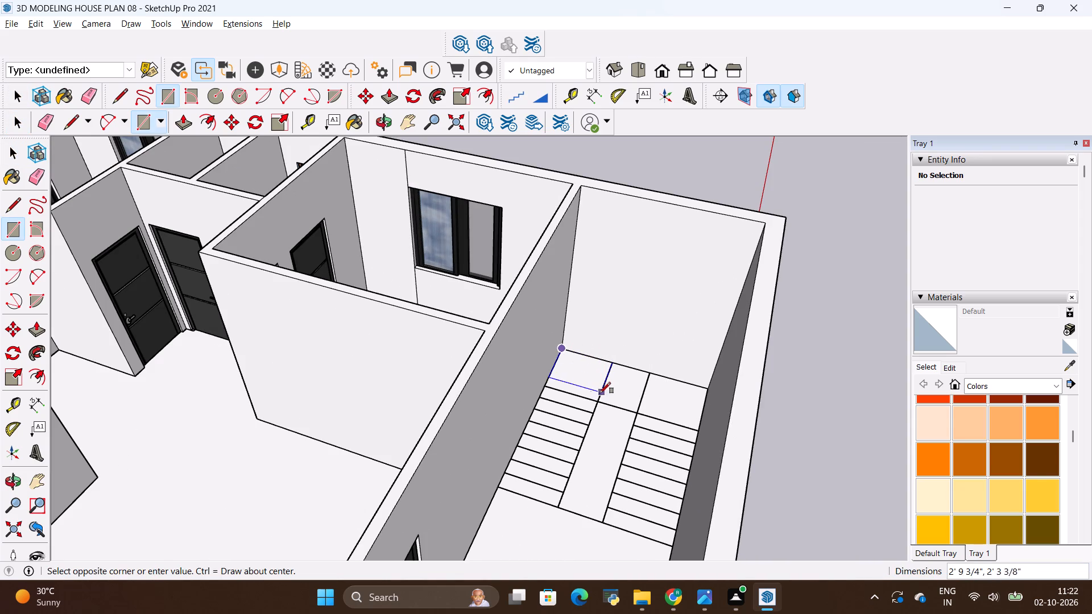
{"action": "left_click", "coordinate": [599, 399]}
Draw 2' 9 3/4" by 10" rectangles over the first four treads below the landing, in the flight beside the rooms' shared wall.
{"action": "left_click", "coordinate": [543, 385]}
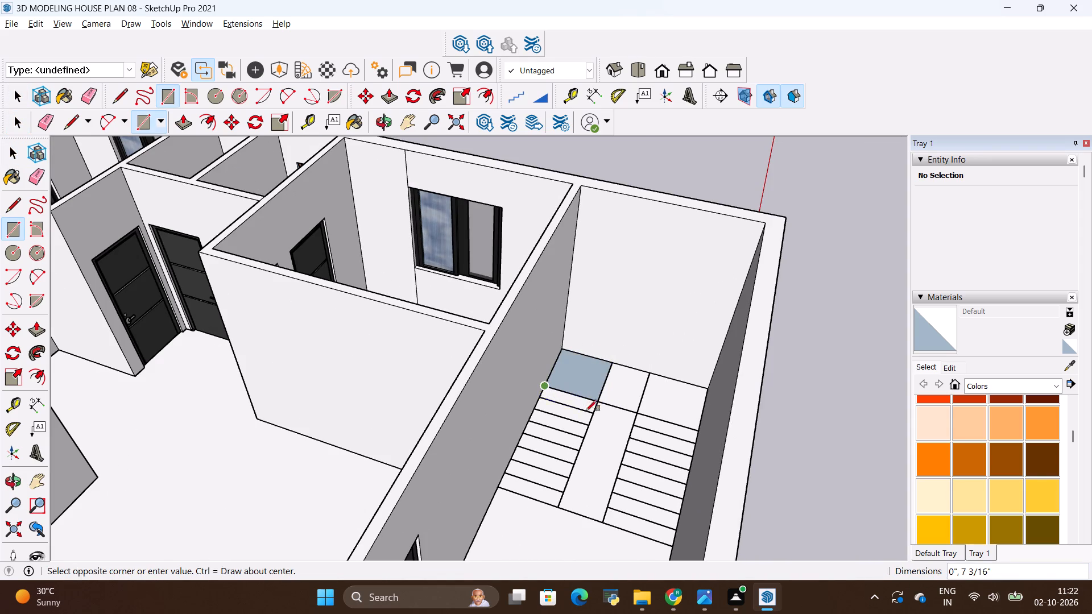
{"action": "left_click", "coordinate": [595, 412]}
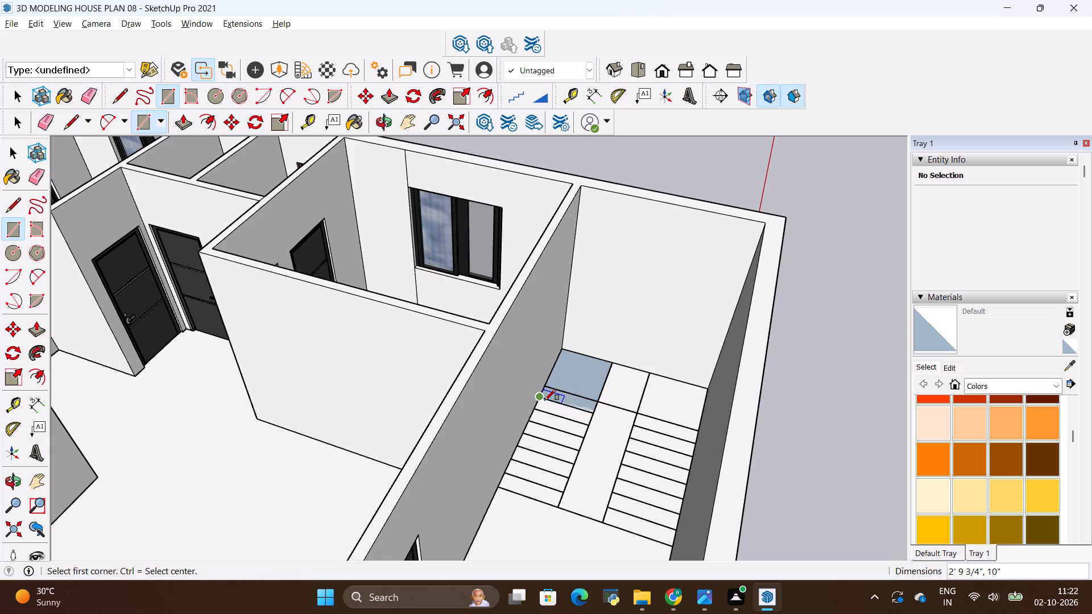
{"action": "left_click", "coordinate": [541, 399]}
{"action": "left_click", "coordinate": [590, 425]}
{"action": "left_click", "coordinate": [533, 407]}
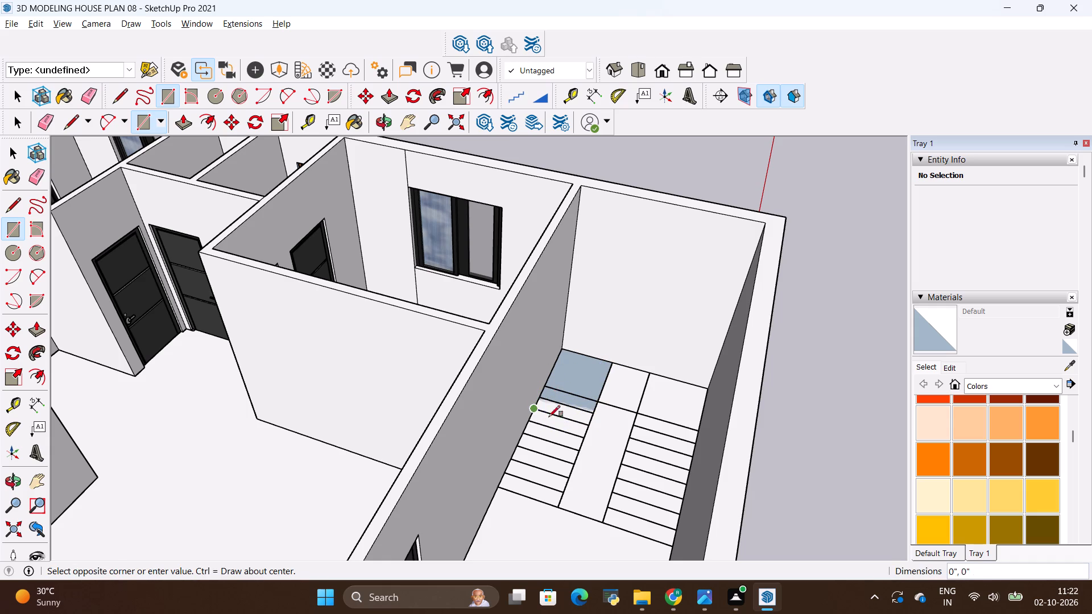
{"action": "left_click", "coordinate": [584, 437]}
{"action": "scroll", "coordinate": [544, 441], "scroll_direction": "up", "scroll_amount": 2}
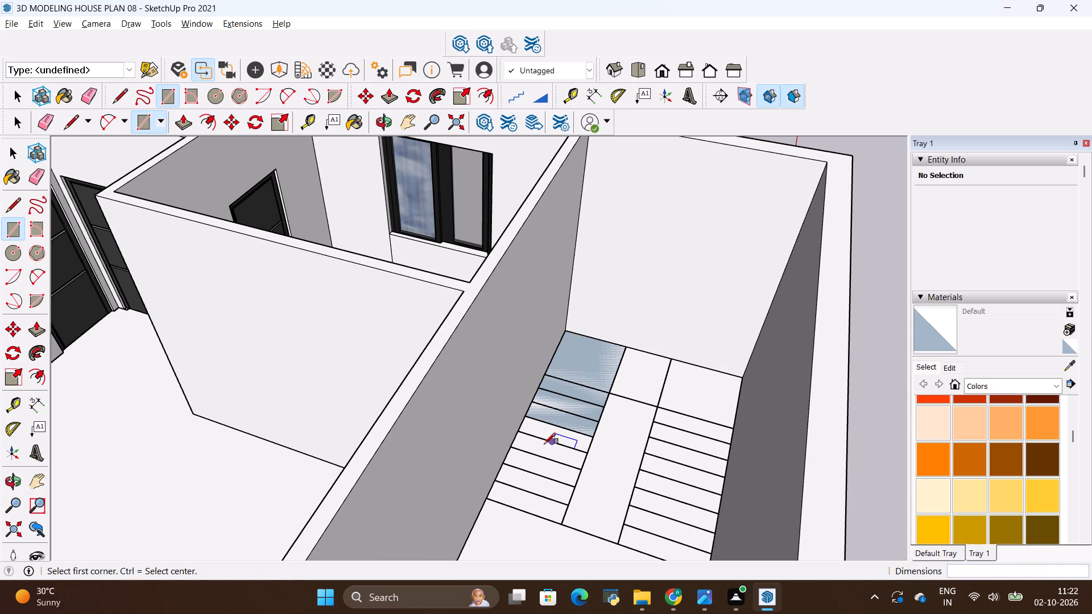
{"action": "left_click", "coordinate": [527, 416]}
{"action": "left_click", "coordinate": [587, 453]}
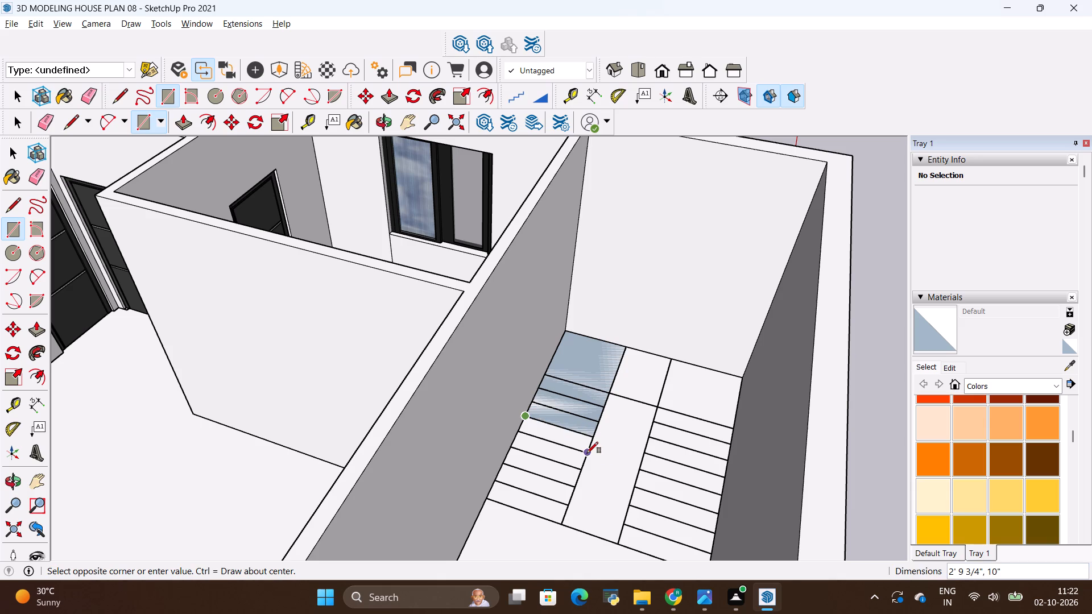
{"action": "key", "text": "space"}
{"action": "triple_click", "coordinate": [593, 372]}
{"action": "left_click", "coordinate": [593, 372]}
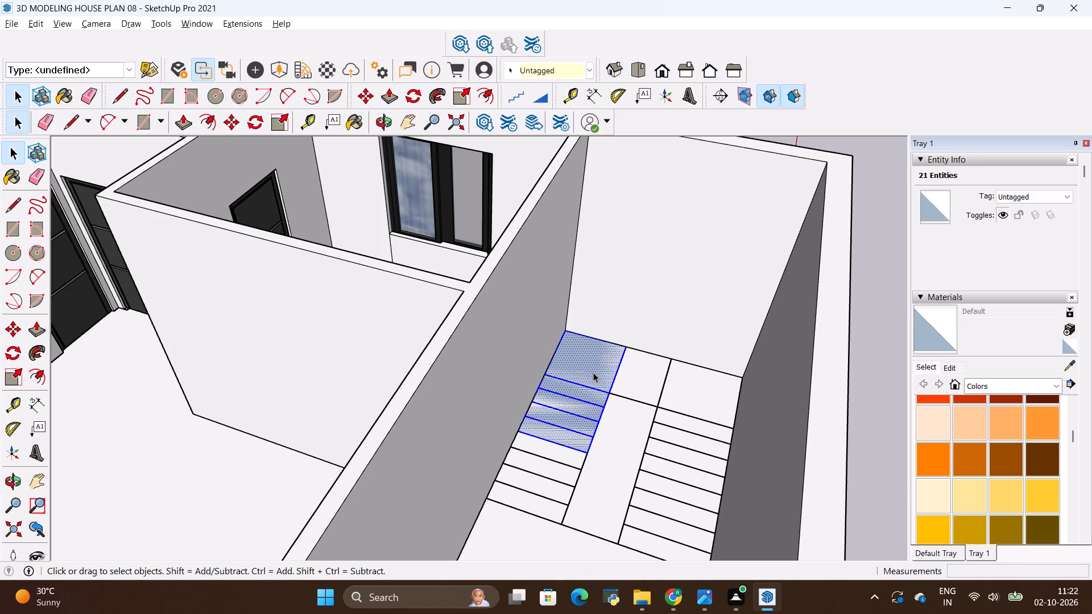
Draw 2' 9 3/4" by 10" rectangles over the remaining four treads of the flight beside the rooms' shared wall.
{"action": "key", "text": "r"}
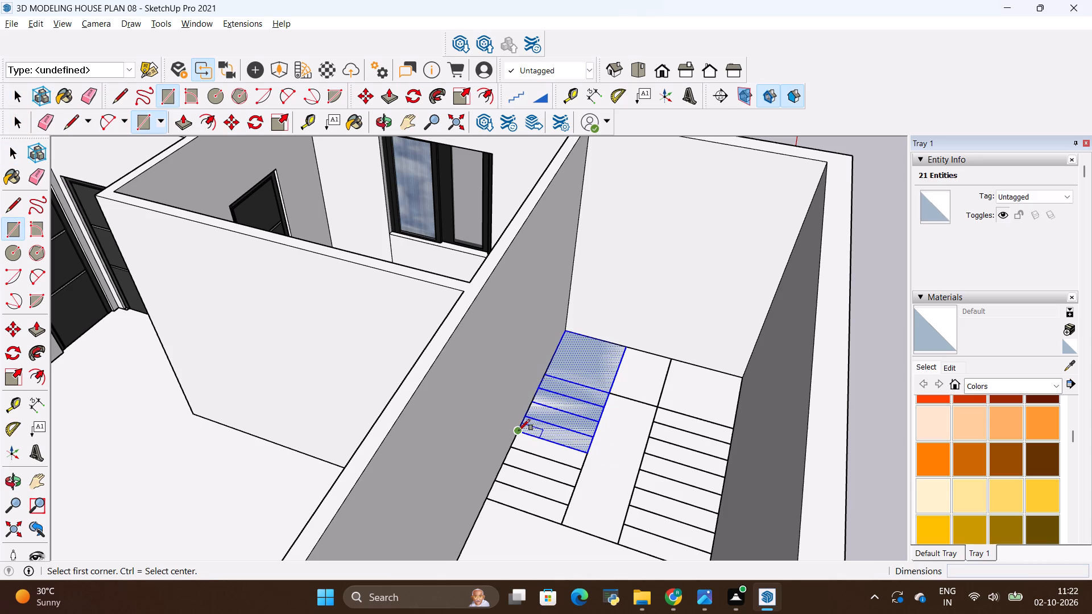
{"action": "left_click", "coordinate": [519, 430]}
{"action": "left_click", "coordinate": [584, 468]}
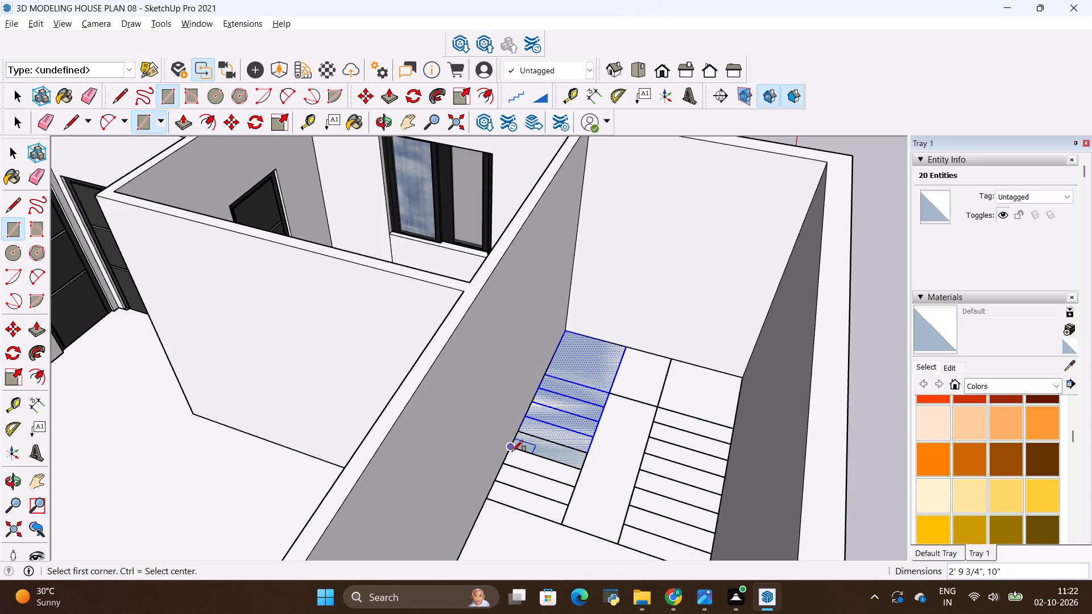
{"action": "left_click", "coordinate": [512, 451]}
{"action": "left_click", "coordinate": [574, 485]}
{"action": "left_click", "coordinate": [504, 468]}
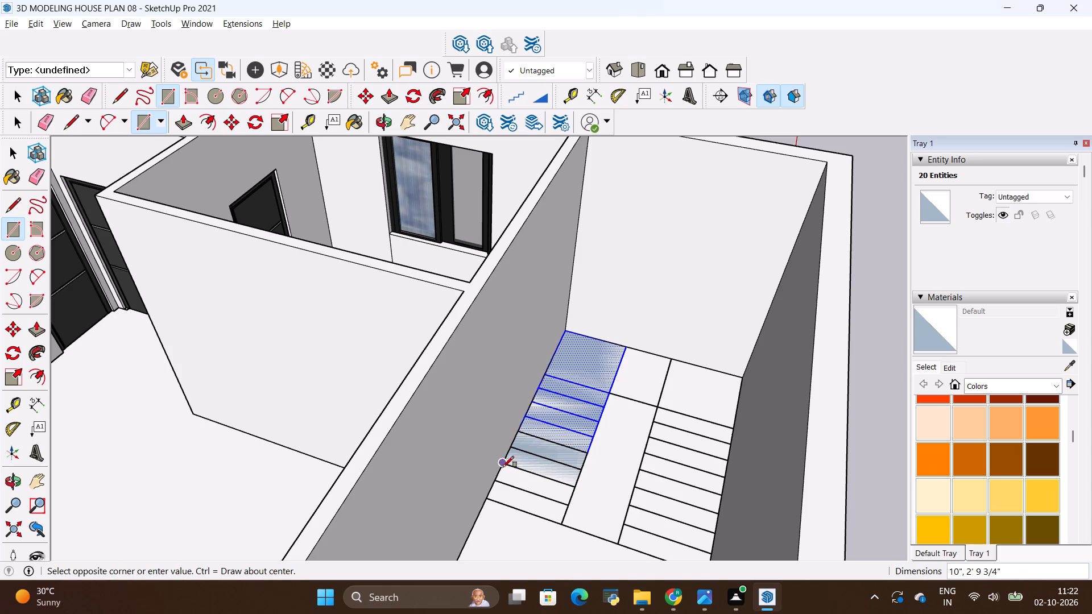
{"action": "left_click", "coordinate": [565, 501]}
{"action": "left_click", "coordinate": [500, 476]}
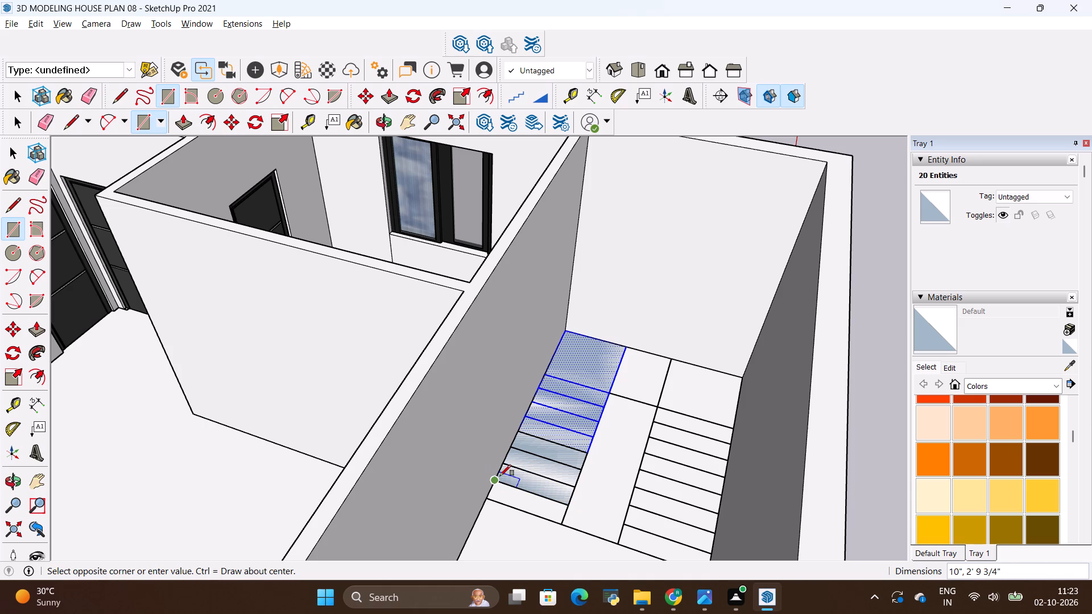
{"action": "left_click", "coordinate": [557, 521]}
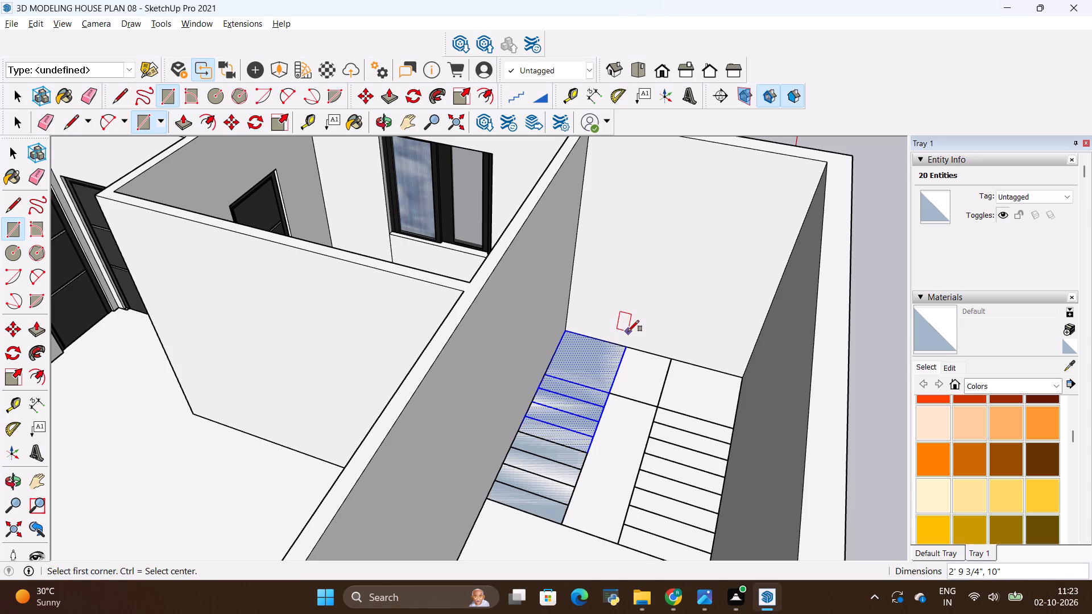
Draw rectangles over the landing's middle section, 3' by 2', and its outer-wall section, 3' by 3'.
{"action": "left_click", "coordinate": [630, 343]}
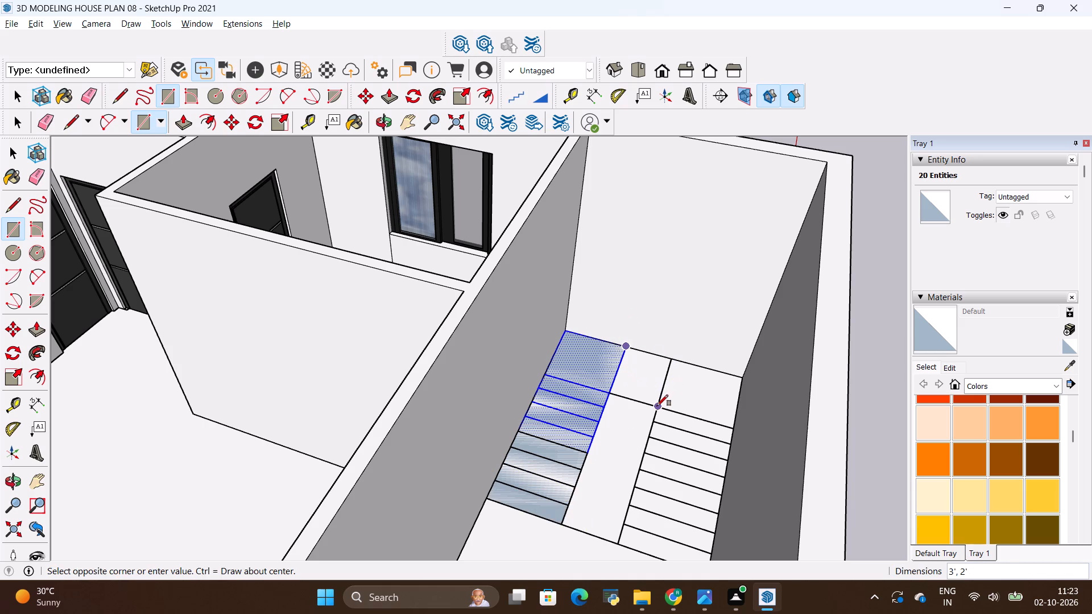
{"action": "left_click", "coordinate": [657, 406]}
{"action": "left_click", "coordinate": [675, 358]}
{"action": "left_click", "coordinate": [734, 424]}
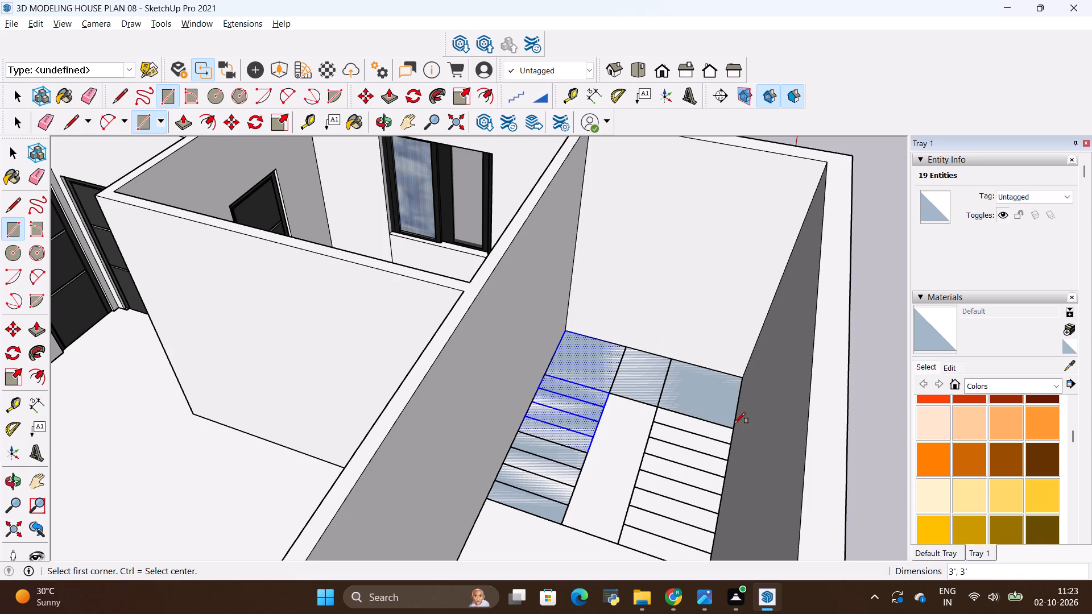
Draw 3' by 10" rectangles over the first four treads below the landing, in the flight along the outer wall.
{"action": "left_click", "coordinate": [658, 410]}
{"action": "left_click", "coordinate": [734, 442]}
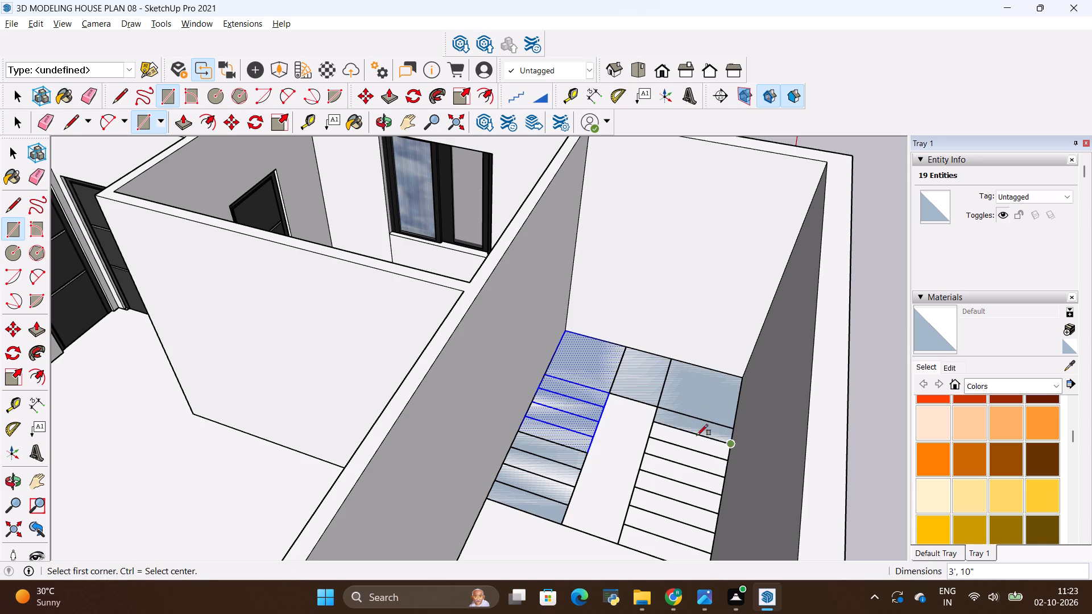
{"action": "left_click", "coordinate": [653, 424]}
{"action": "left_click", "coordinate": [726, 457]}
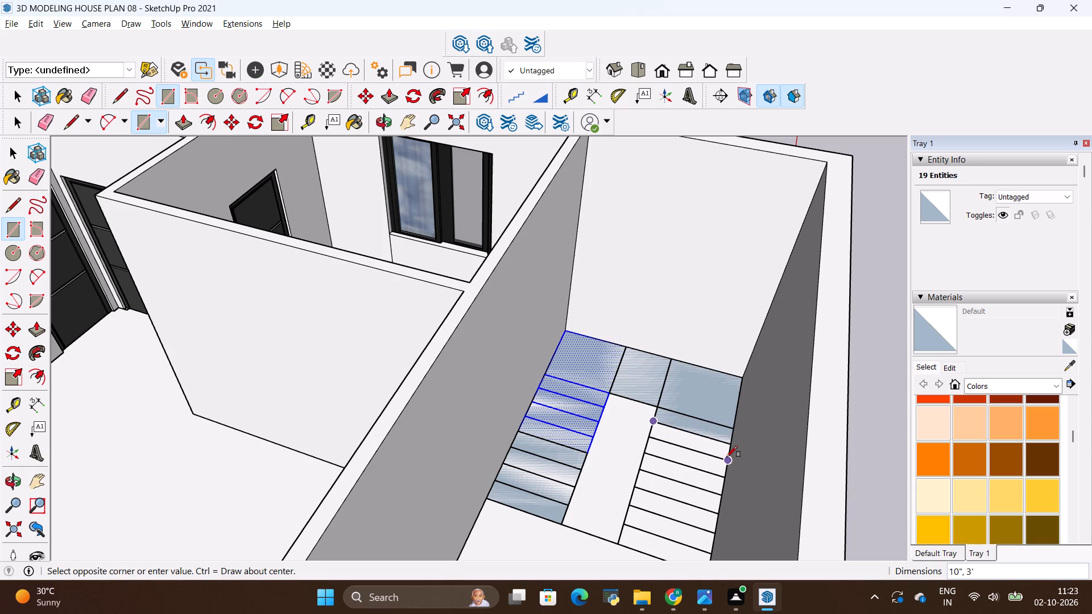
{"action": "left_click", "coordinate": [651, 441]}
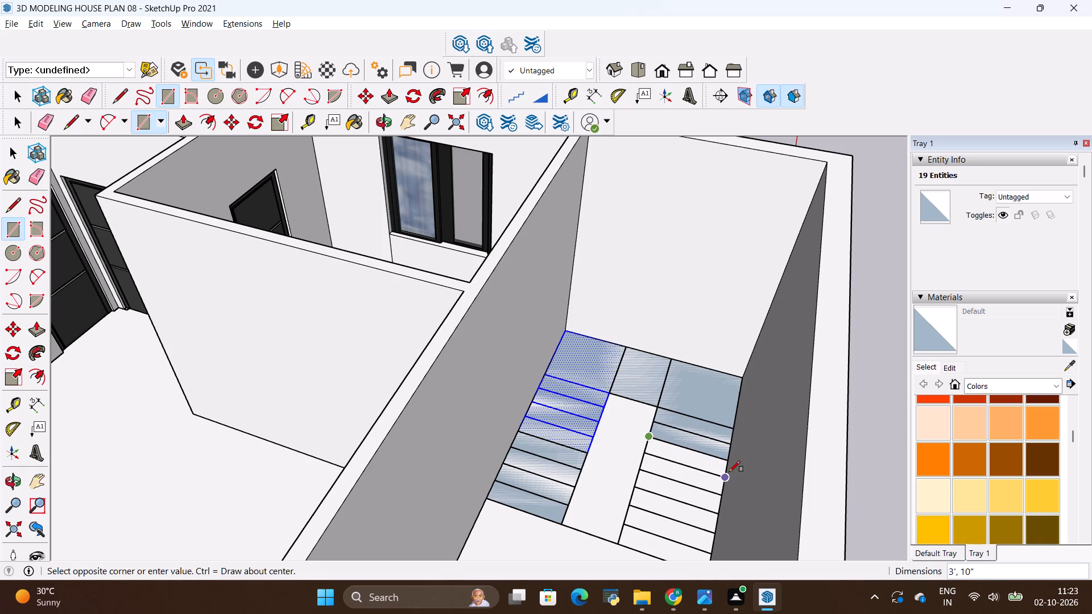
{"action": "left_click", "coordinate": [729, 472]}
{"action": "left_click", "coordinate": [646, 457]}
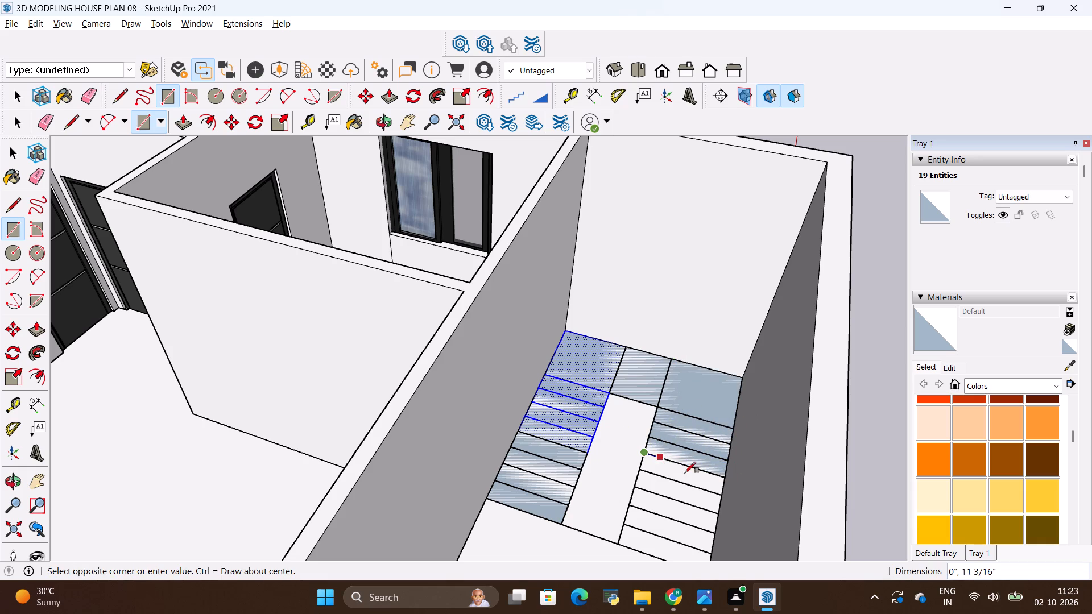
{"action": "left_click", "coordinate": [722, 491]}
Draw 3' by 10" rectangles over the fifth and sixth treads of the flight along the outer wall.
{"action": "scroll", "coordinate": [680, 392], "scroll_direction": "down", "scroll_amount": 2}
{"action": "scroll", "coordinate": [688, 493], "scroll_direction": "up", "scroll_amount": 3}
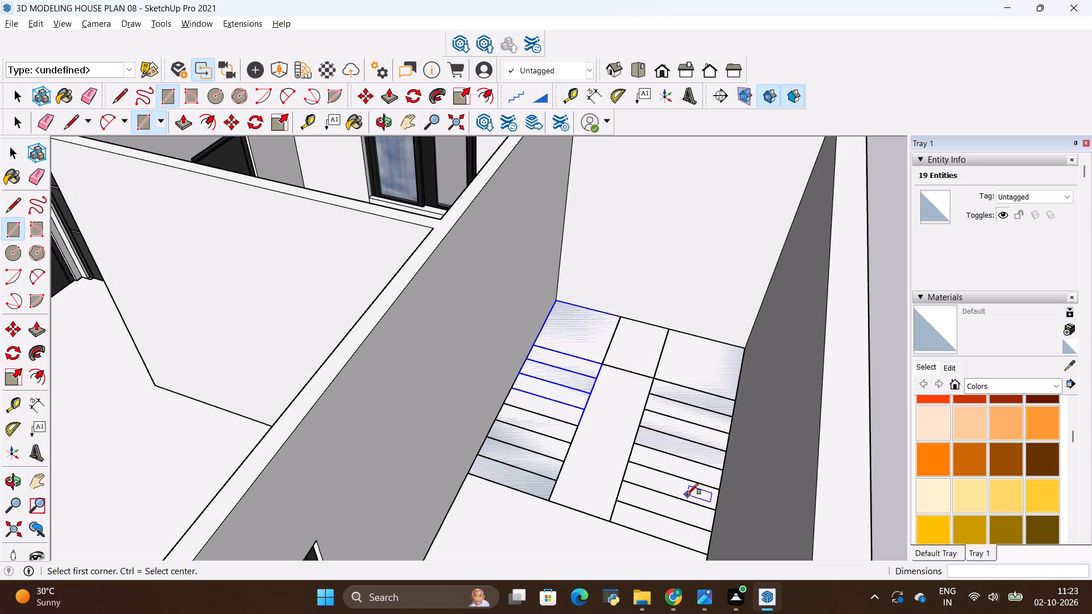
{"action": "scroll", "coordinate": [643, 468], "scroll_direction": "up", "scroll_amount": 2}
{"action": "left_click", "coordinate": [632, 438]}
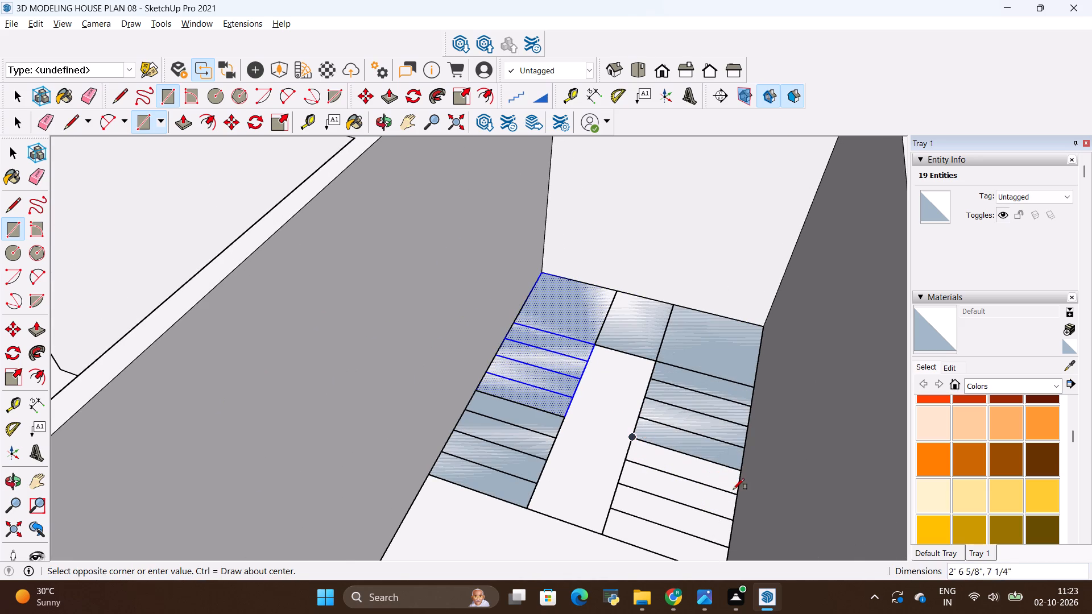
{"action": "left_click", "coordinate": [738, 494]}
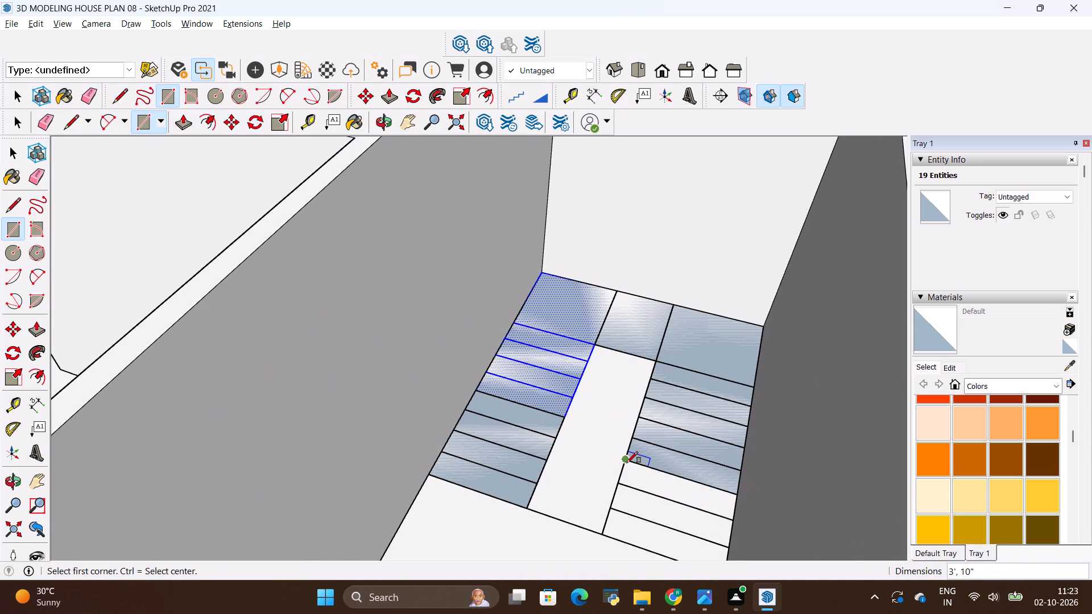
{"action": "left_click", "coordinate": [627, 463]}
{"action": "left_click", "coordinate": [734, 518]}
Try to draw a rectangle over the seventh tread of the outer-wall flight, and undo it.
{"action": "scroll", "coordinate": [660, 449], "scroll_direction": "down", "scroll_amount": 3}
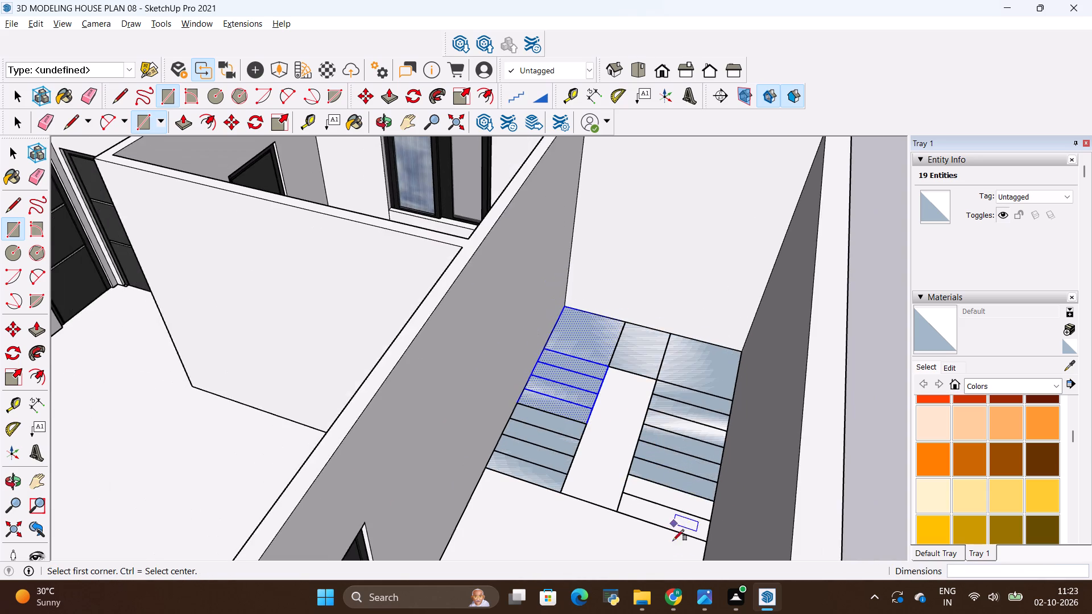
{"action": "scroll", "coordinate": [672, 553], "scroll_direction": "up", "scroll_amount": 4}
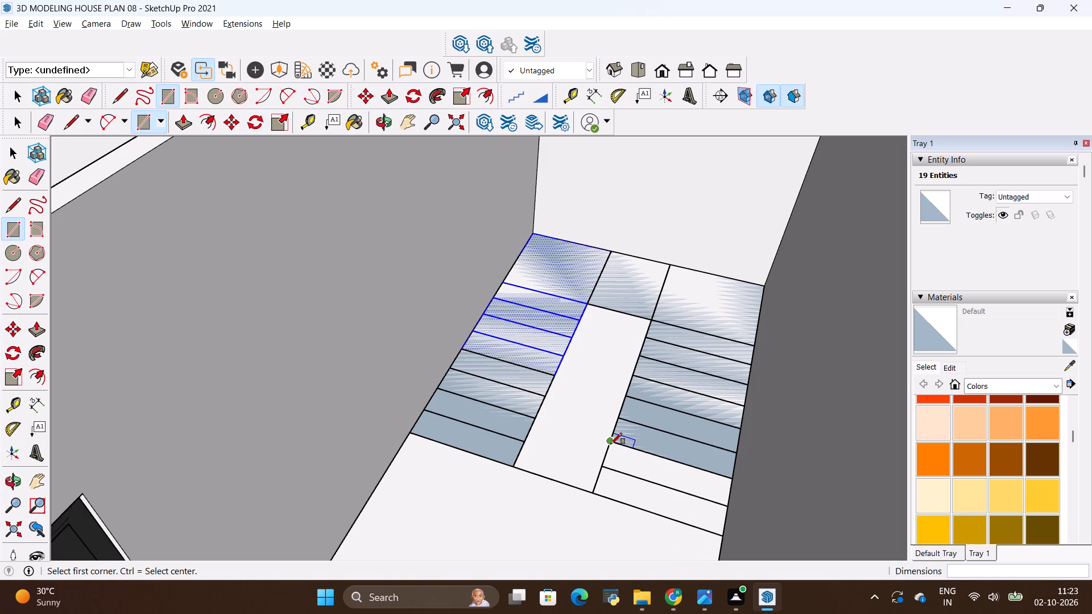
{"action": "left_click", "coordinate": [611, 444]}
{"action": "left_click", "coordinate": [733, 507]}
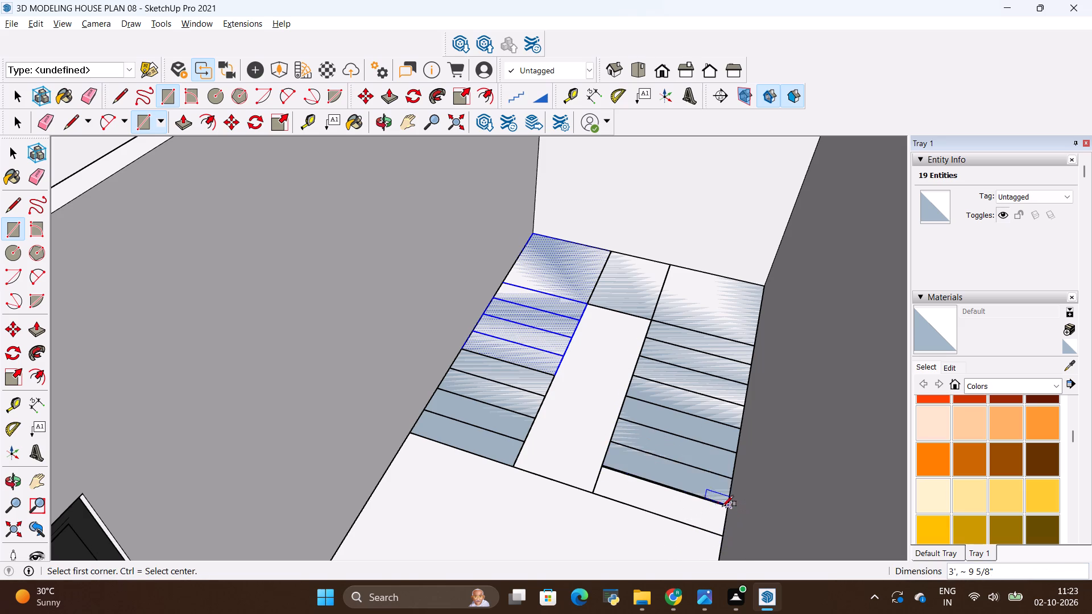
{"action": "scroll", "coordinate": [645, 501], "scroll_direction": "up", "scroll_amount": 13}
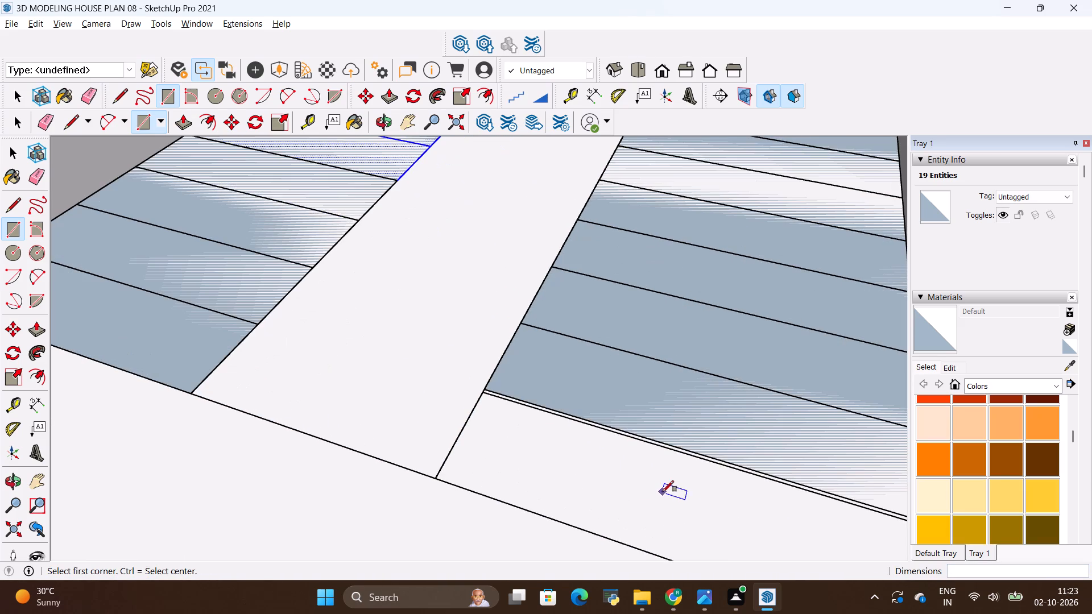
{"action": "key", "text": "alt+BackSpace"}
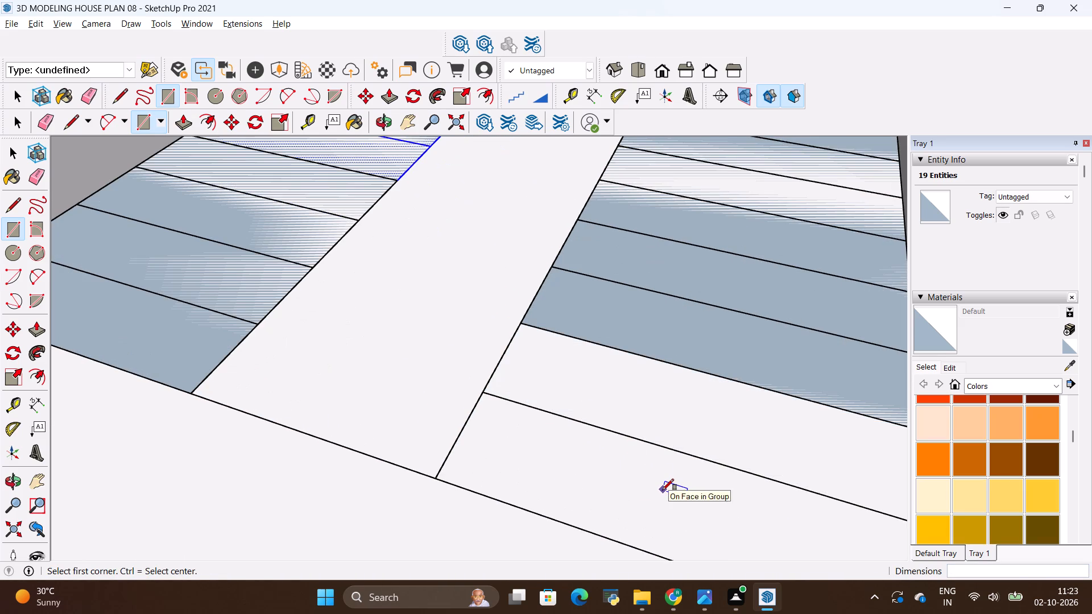
Draw 3' by 10" rectangles over the seventh and eighth treads, completing the flight along the outer wall.
{"action": "left_click", "coordinate": [520, 322]}
{"action": "scroll", "coordinate": [515, 321], "scroll_direction": "down", "scroll_amount": 3}
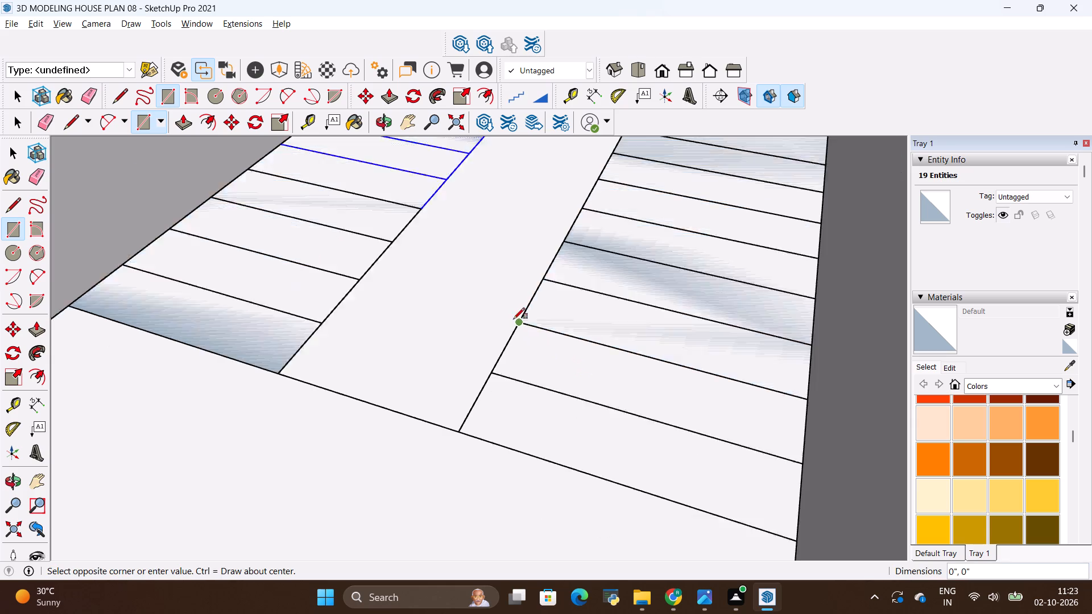
{"action": "scroll", "coordinate": [514, 319], "scroll_direction": "down", "scroll_amount": 2}
{"action": "left_click", "coordinate": [744, 432]}
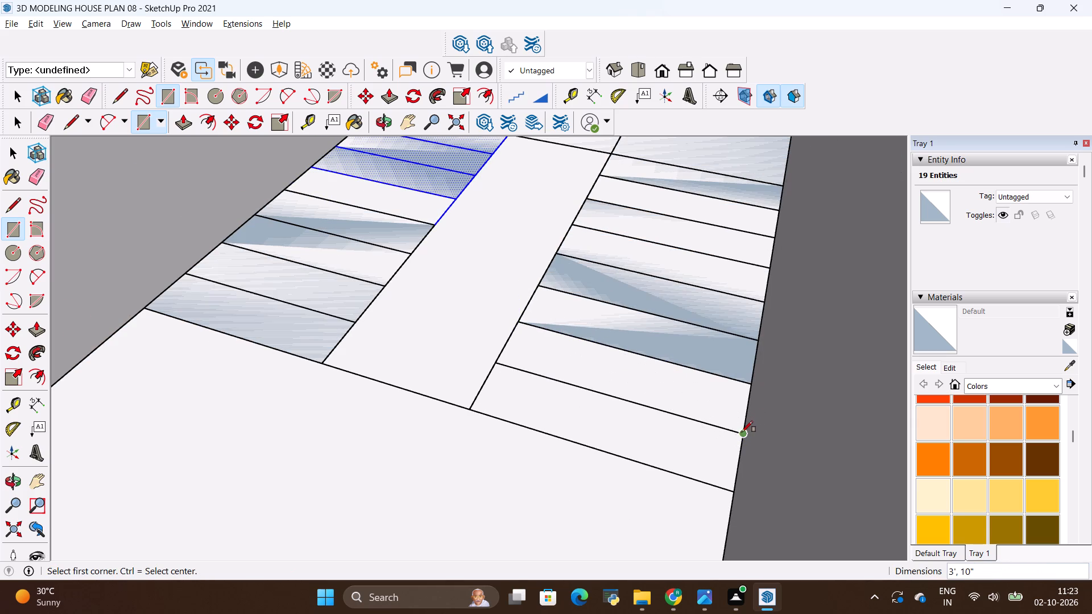
{"action": "left_click", "coordinate": [495, 364]}
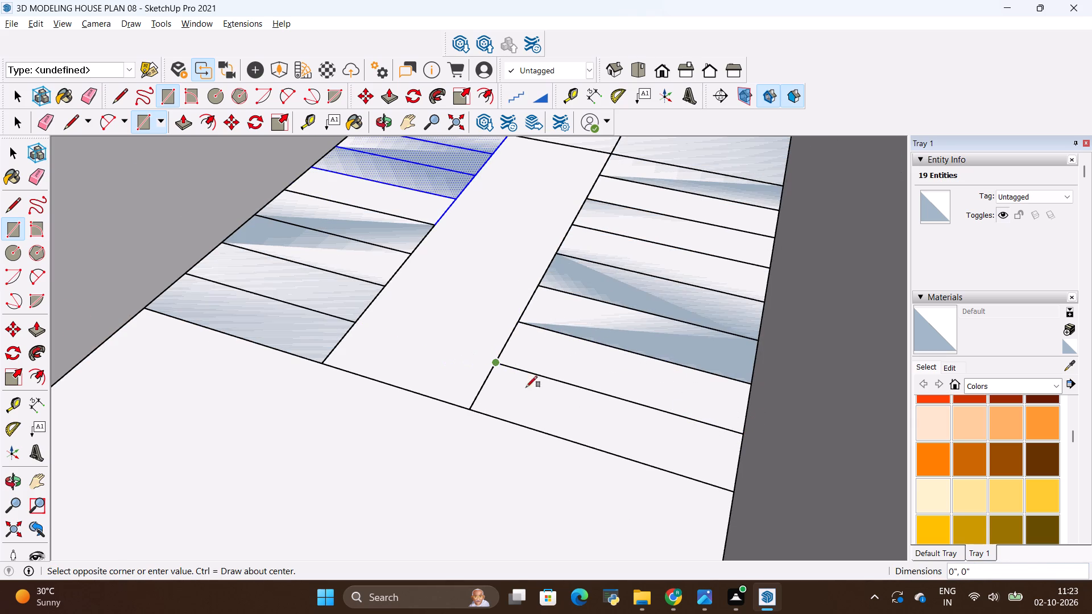
{"action": "left_click", "coordinate": [730, 488]}
Select all the connected landing and tread faces of the staircase and make them a group.
{"action": "scroll", "coordinate": [608, 434], "scroll_direction": "down", "scroll_amount": 4}
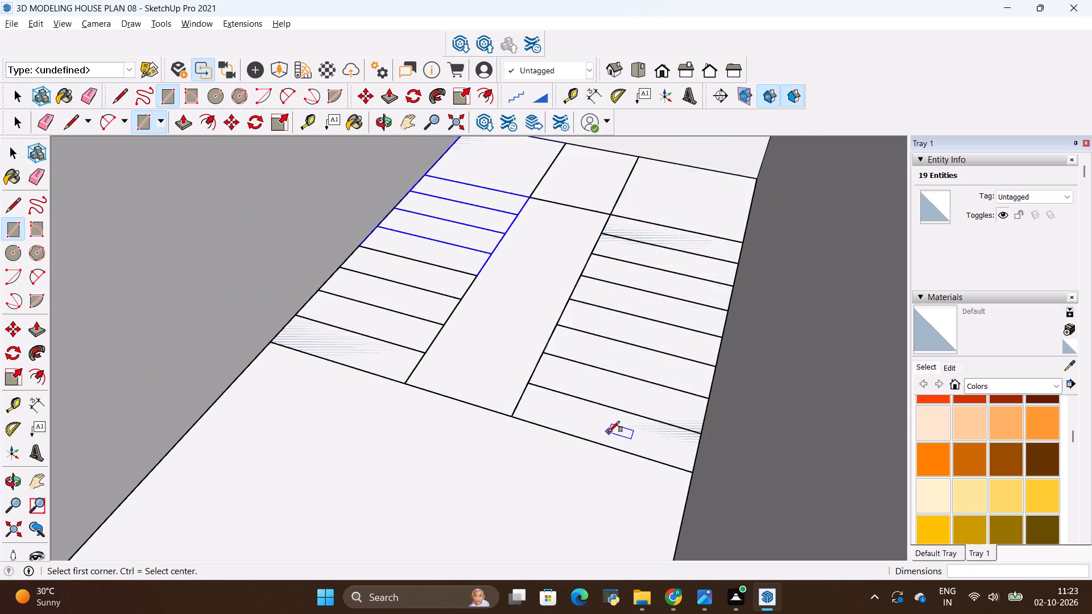
{"action": "middle_click_drag", "start_coordinate": [609, 432], "coordinate": [631, 514]}
{"action": "scroll", "coordinate": [631, 514], "scroll_direction": "down", "scroll_amount": 4}
{"action": "key", "text": "space"}
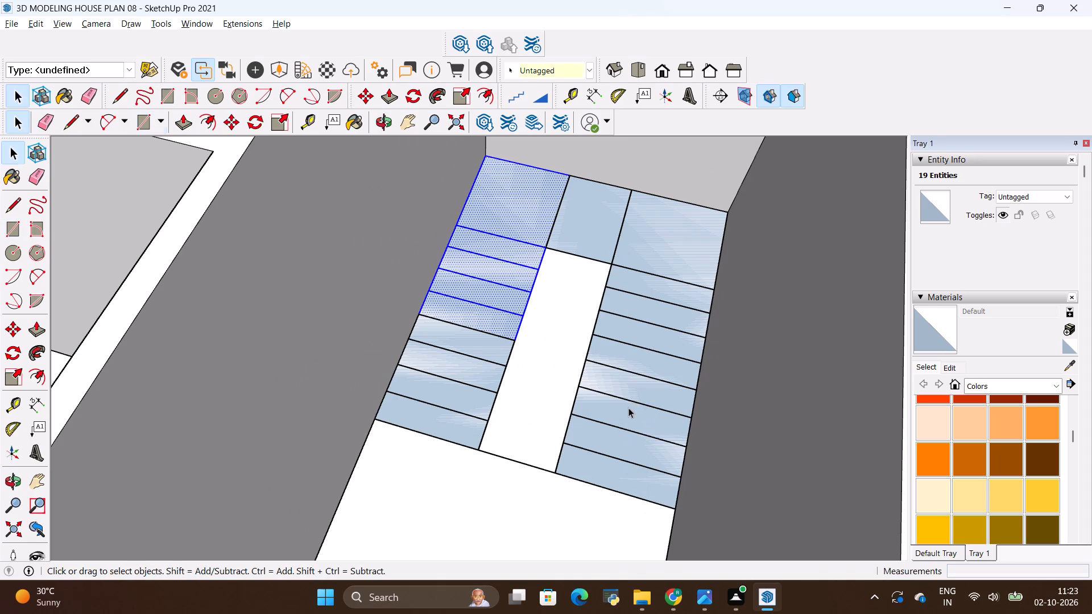
{"action": "triple_click", "coordinate": [625, 403]}
{"action": "left_click", "coordinate": [625, 402]}
{"action": "right_click", "coordinate": [625, 402]}
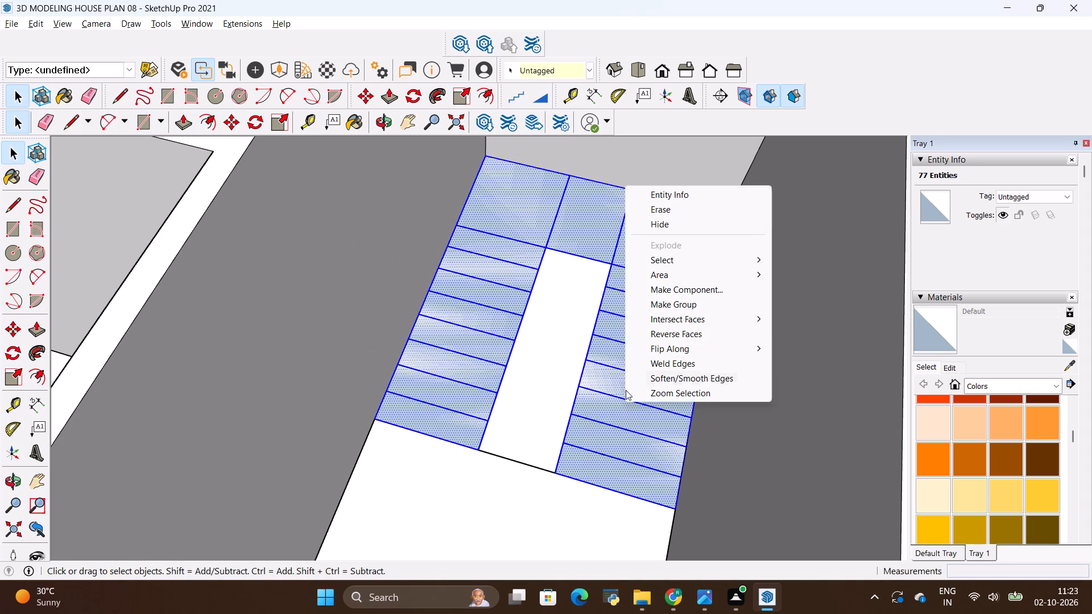
{"action": "left_click", "coordinate": [659, 300]}
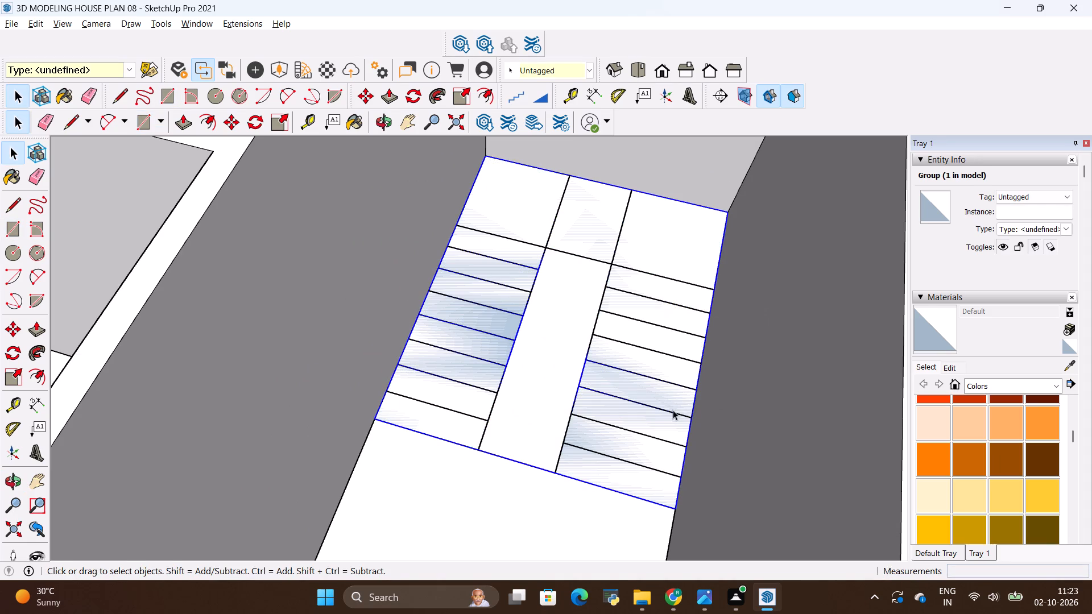
Move the staircase group about 12' 6" out of the house, onto the open area beyond the outer wall.
{"action": "key", "text": "m"}
{"action": "left_click", "coordinate": [676, 504]}
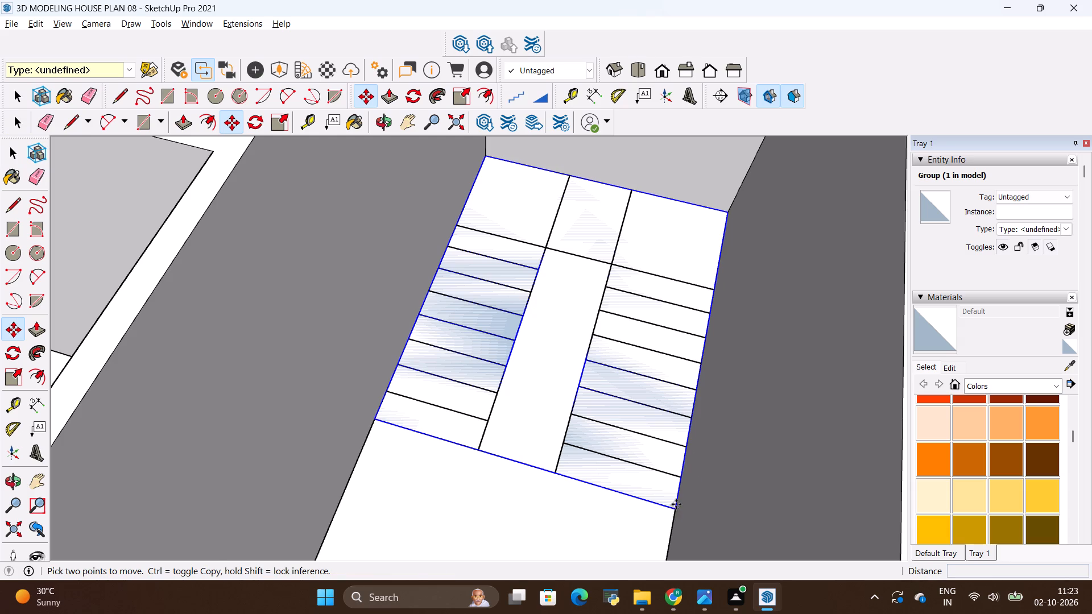
{"action": "scroll", "coordinate": [397, 417], "scroll_direction": "down", "scroll_amount": 9}
{"action": "left_click", "coordinate": [728, 482]}
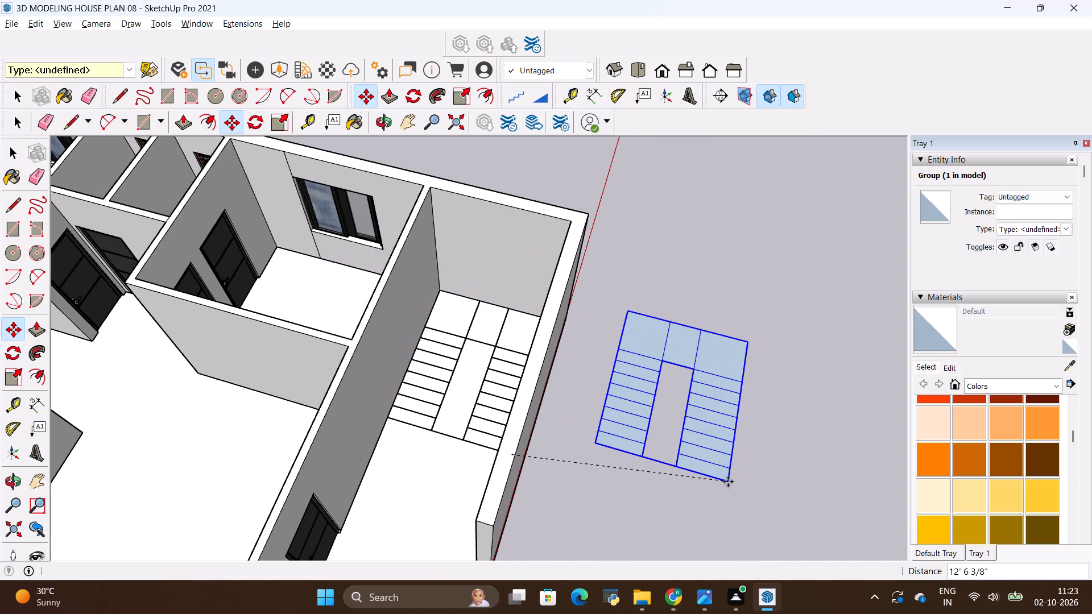
Open the moved staircase group, select all its connected tread and landing faces, and start the Make Stair-Slab command on them.
{"action": "scroll", "coordinate": [650, 476], "scroll_direction": "up", "scroll_amount": 2}
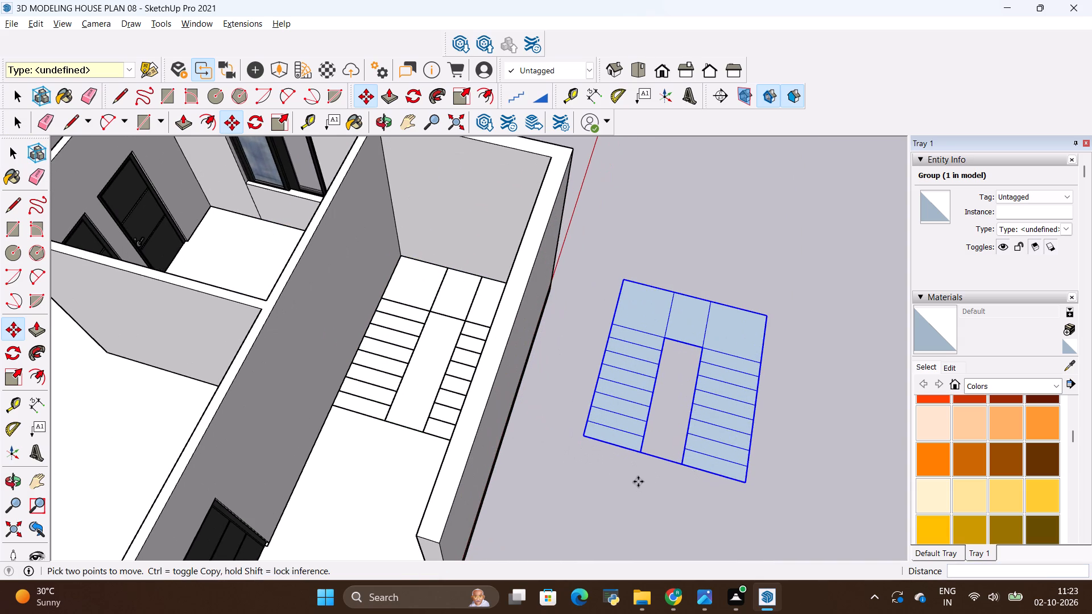
{"action": "key", "text": "space"}
{"action": "left_click", "coordinate": [638, 482]}
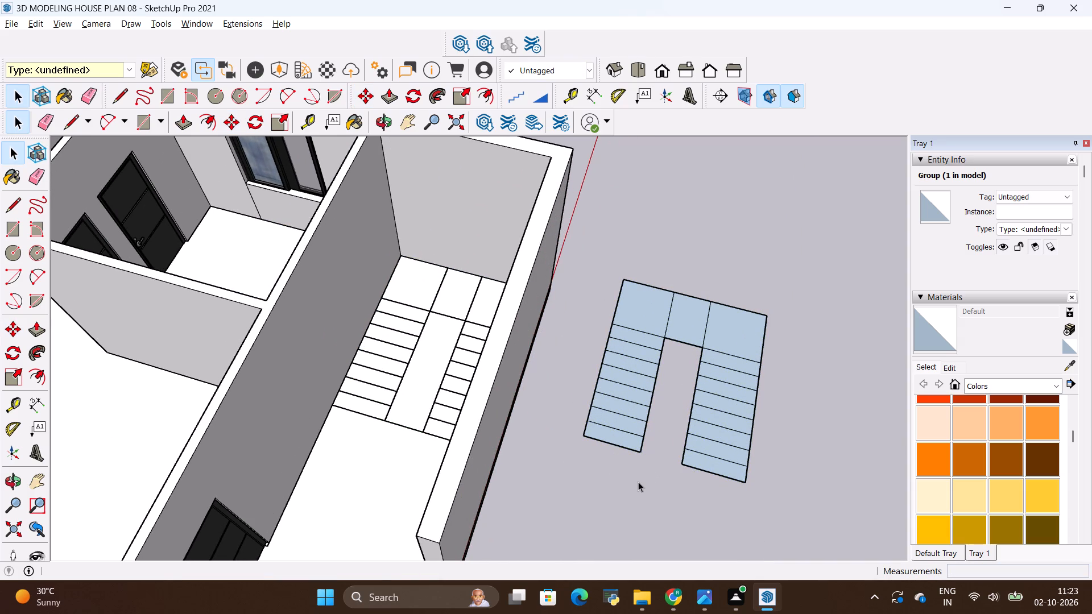
{"action": "double_click", "coordinate": [618, 409]}
{"action": "triple_click", "coordinate": [618, 408]}
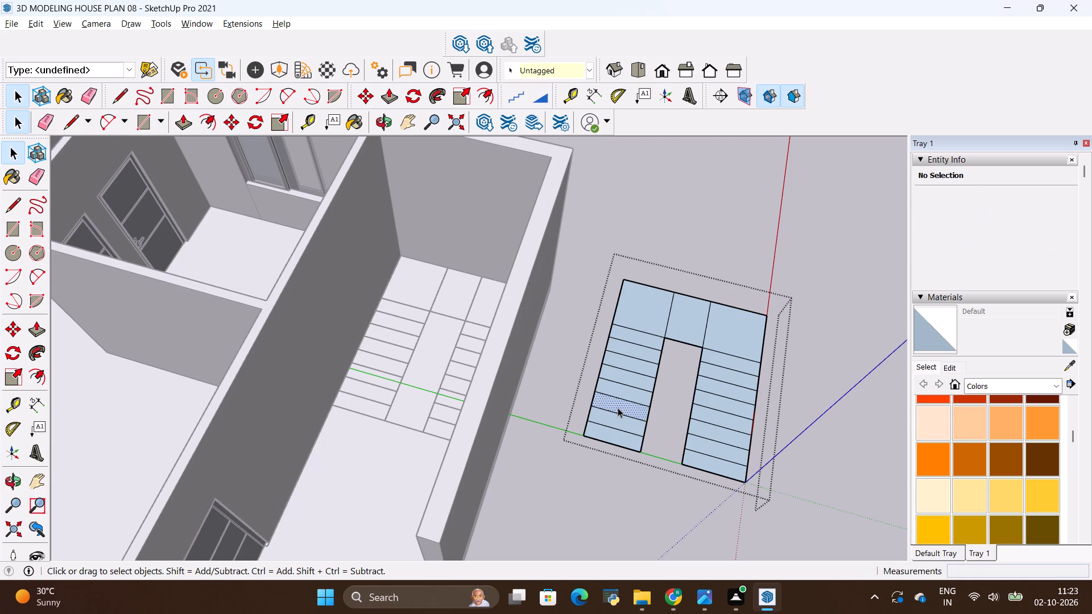
{"action": "scroll", "coordinate": [618, 408], "scroll_direction": "down", "scroll_amount": 3}
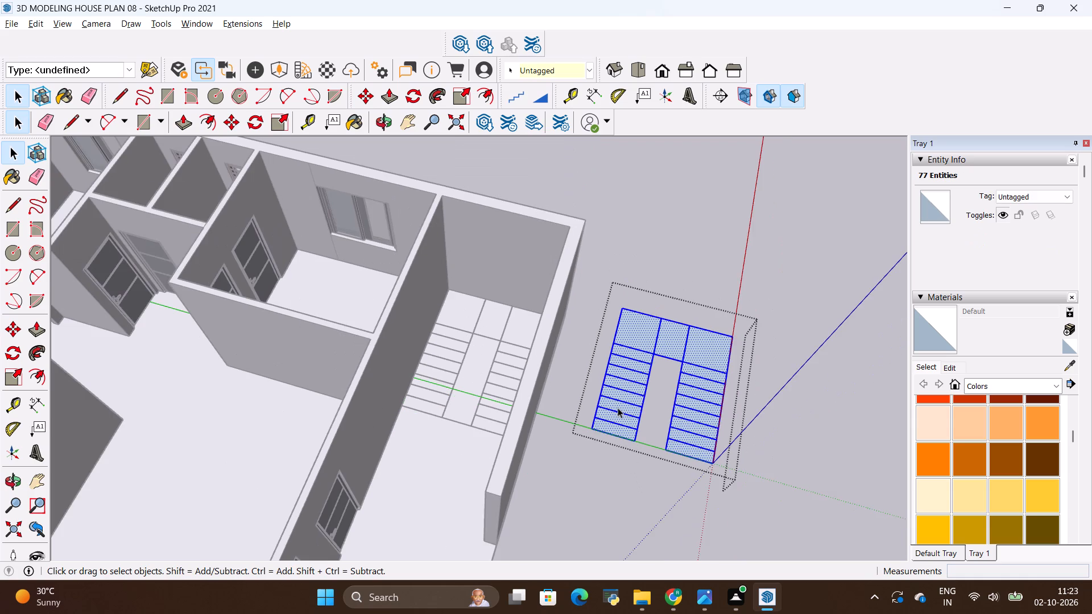
{"action": "scroll", "coordinate": [618, 408], "scroll_direction": "down", "scroll_amount": 4}
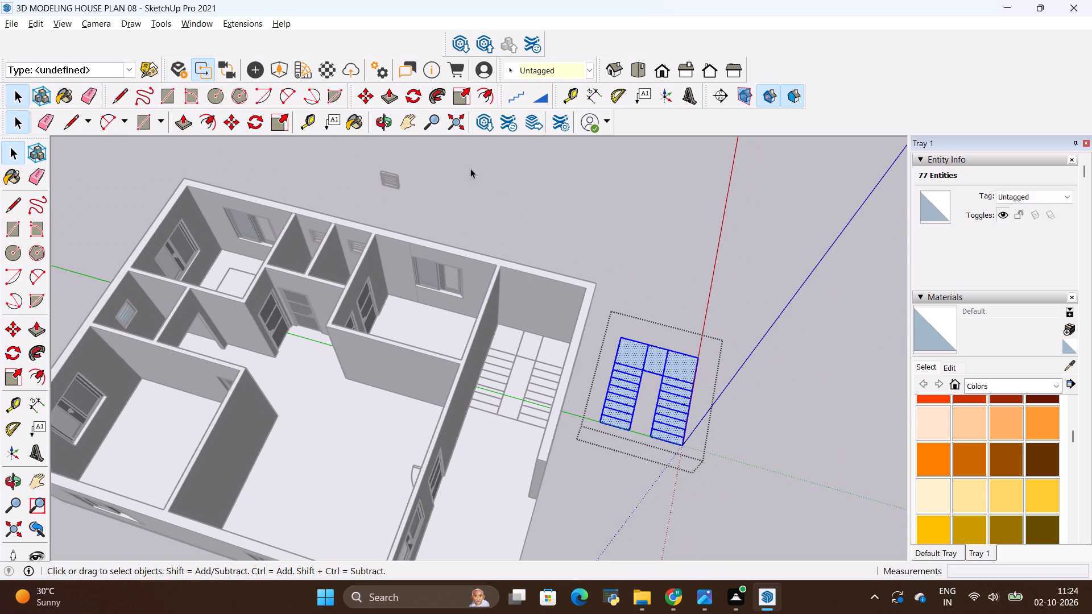
{"action": "left_click", "coordinate": [508, 101]}
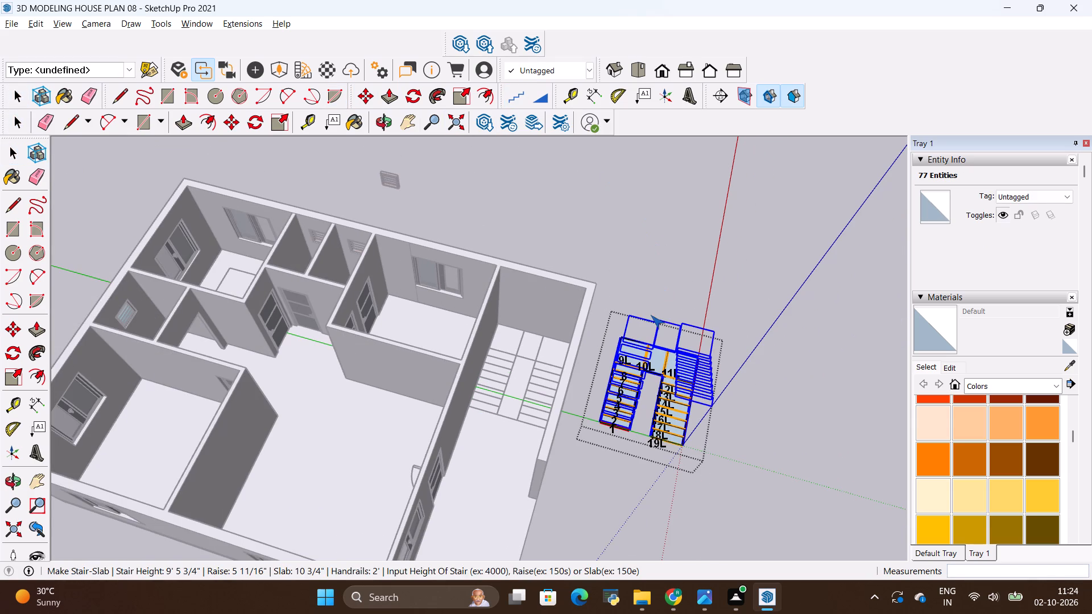
Examine the stair-slab preview from several sides, checking the step numbering, the direction of climb and its fit beside the house.
{"action": "scroll", "coordinate": [635, 426], "scroll_direction": "up", "scroll_amount": 4}
{"action": "scroll", "coordinate": [640, 426], "scroll_direction": "down", "scroll_amount": 5}
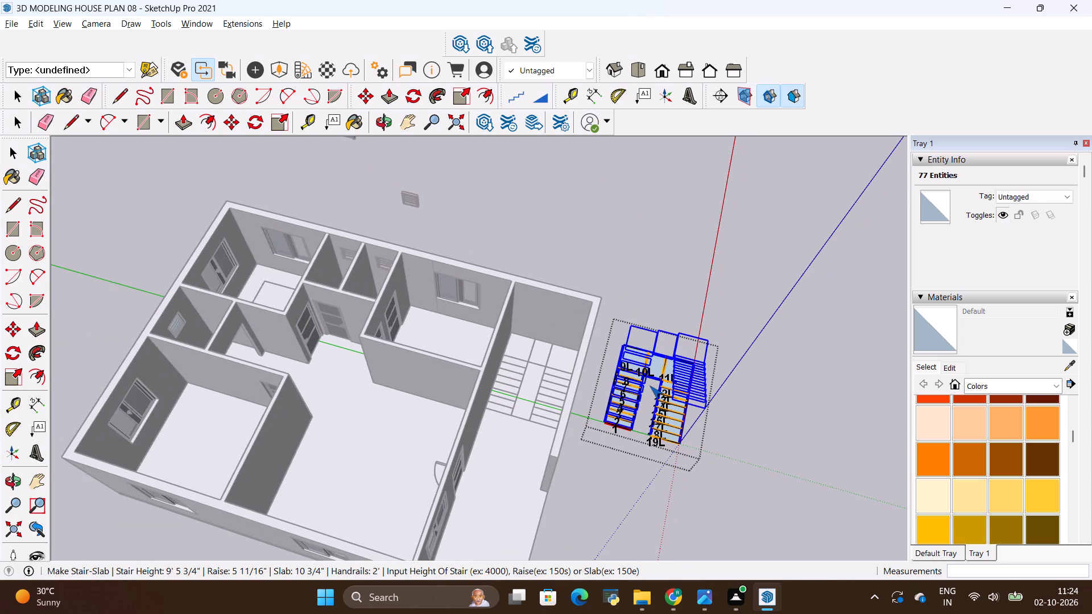
{"action": "scroll", "coordinate": [645, 413], "scroll_direction": "up", "scroll_amount": 4}
{"action": "middle_click_drag", "start_coordinate": [656, 451], "coordinate": [546, 341]}
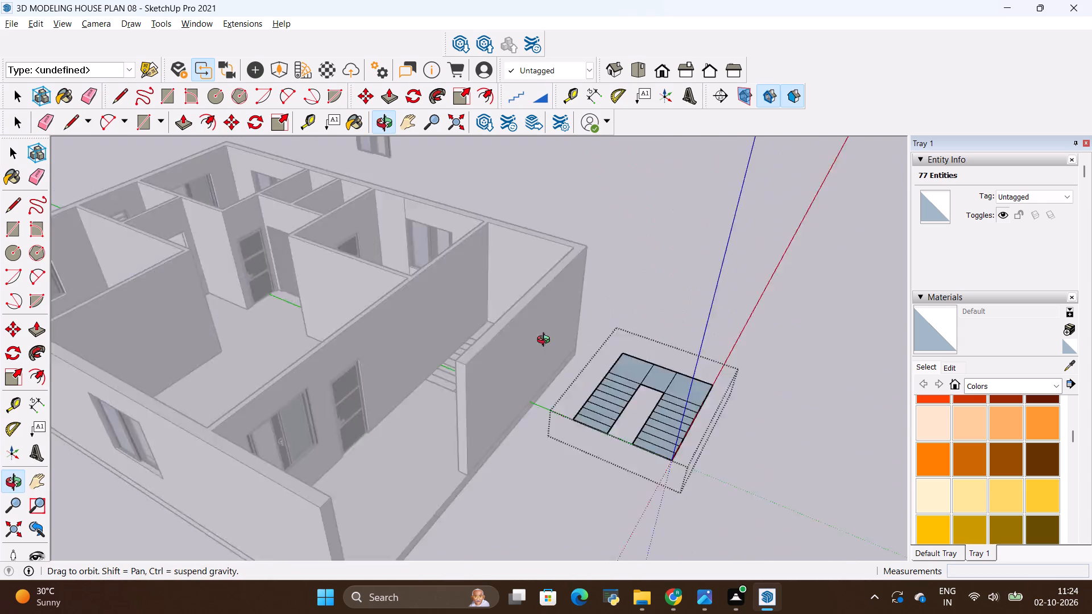
{"action": "middle_click_drag", "start_coordinate": [546, 341], "coordinate": [254, 311]}
{"action": "scroll", "coordinate": [472, 426], "scroll_direction": "up", "scroll_amount": 8}
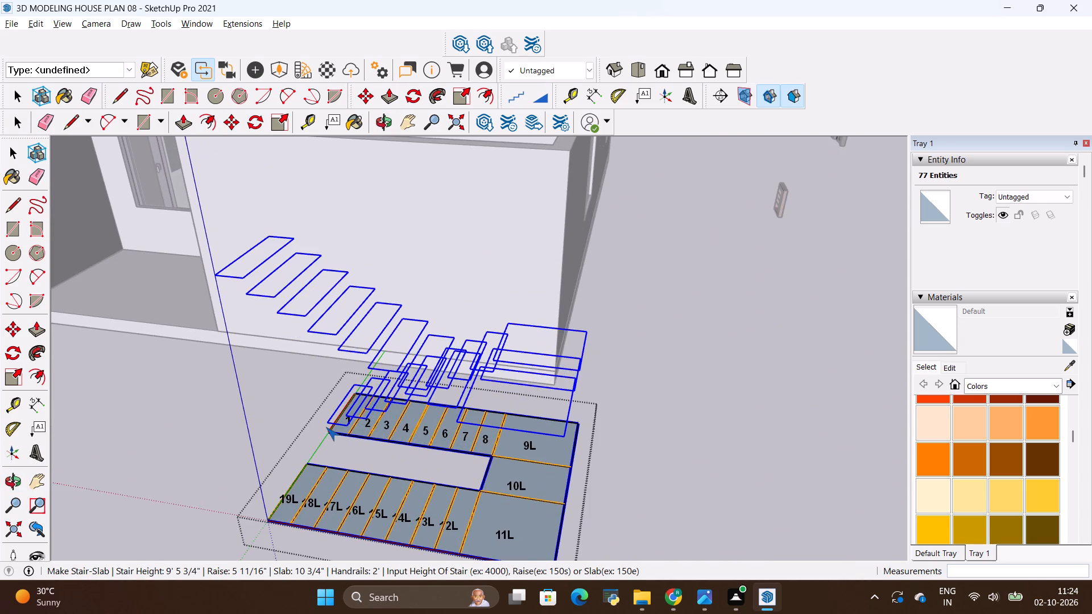
{"action": "scroll", "coordinate": [326, 427], "scroll_direction": "down", "scroll_amount": 5}
{"action": "middle_click_drag", "start_coordinate": [324, 426], "coordinate": [479, 417]}
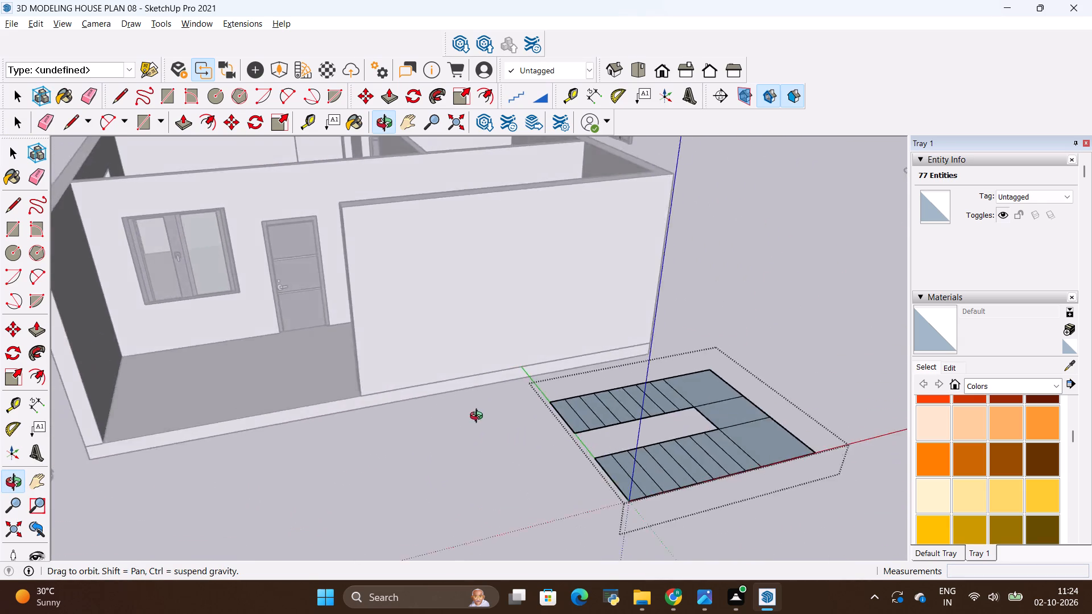
{"action": "middle_click_drag", "start_coordinate": [479, 417], "coordinate": [474, 359]}
{"action": "scroll", "coordinate": [453, 381], "scroll_direction": "down", "scroll_amount": 6}
{"action": "middle_click_drag", "start_coordinate": [447, 391], "coordinate": [446, 391]}
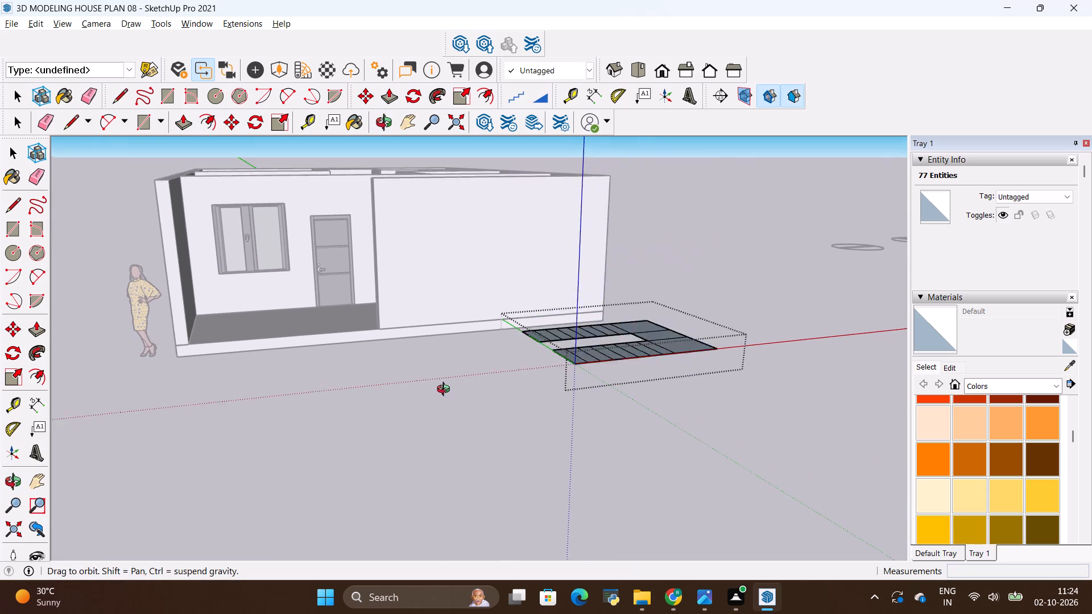
{"action": "middle_click_drag", "start_coordinate": [446, 391], "coordinate": [510, 524]}
{"action": "scroll", "coordinate": [463, 441], "scroll_direction": "down", "scroll_amount": 5}
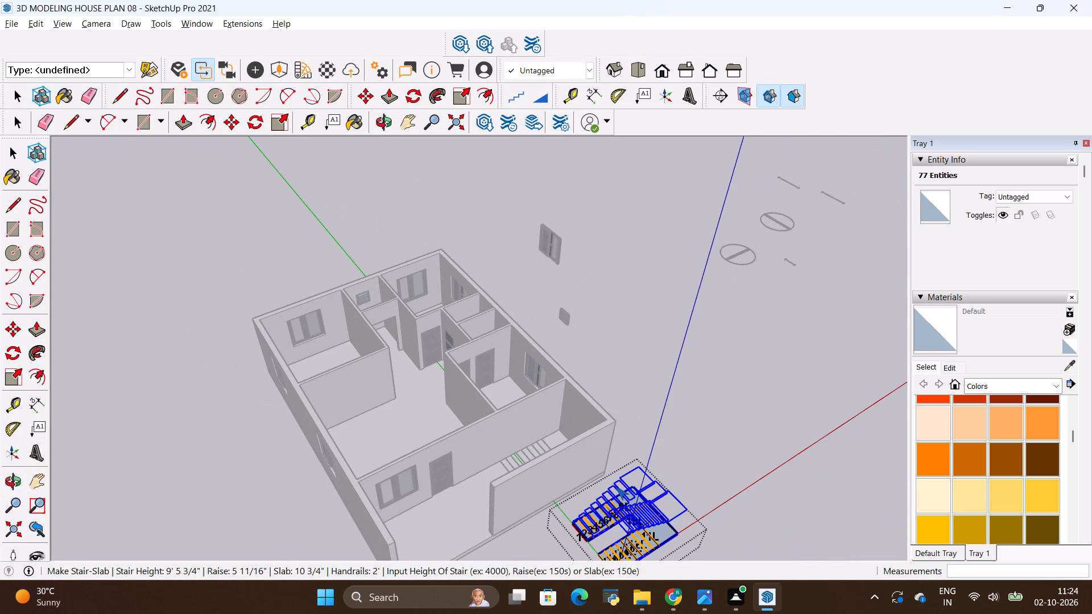
Generate the slab stair with 5 11/16" raise, 10 3/4" slab, 2' handrails, 1" treads, united steps and balusters 2 1/8" apart.
{"action": "right_click", "coordinate": [615, 486]}
{"action": "left_click", "coordinate": [655, 474]}
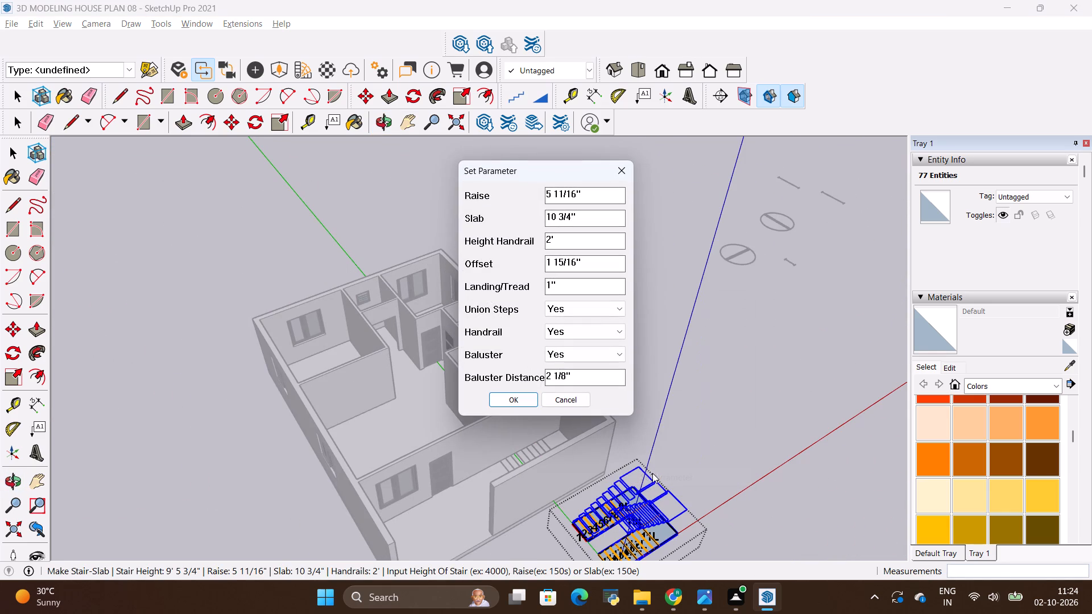
{"action": "left_click", "coordinate": [647, 497]}
{"action": "left_click", "coordinate": [630, 494]}
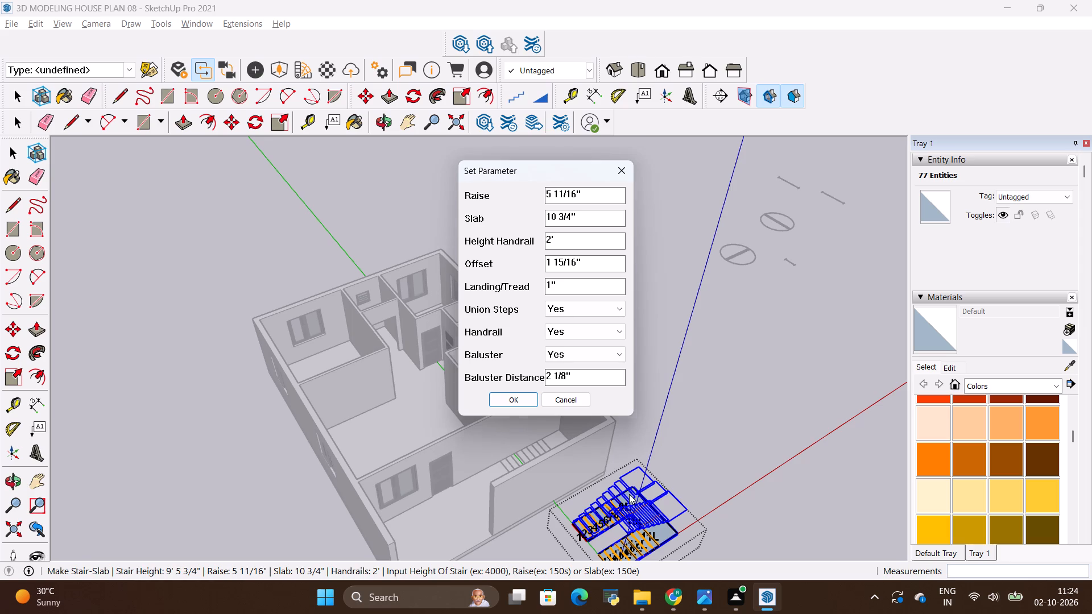
{"action": "key", "text": "Return"}
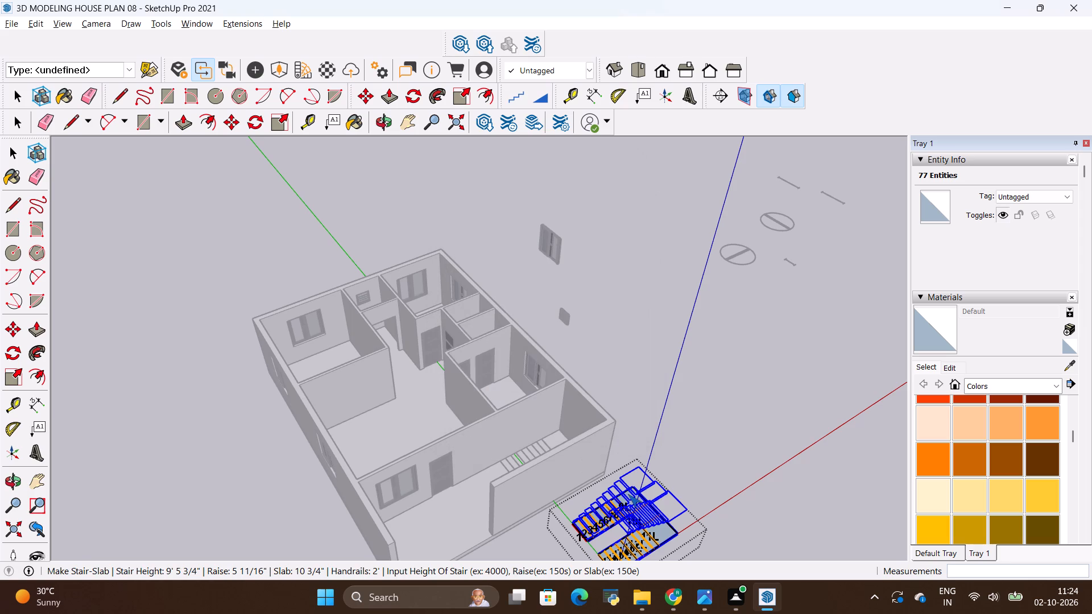
{"action": "key", "text": "Return"}
Examine the generated staircase, especially the slab end beneath the first step of the lower flight.
{"action": "scroll", "coordinate": [618, 439], "scroll_direction": "down", "scroll_amount": 5}
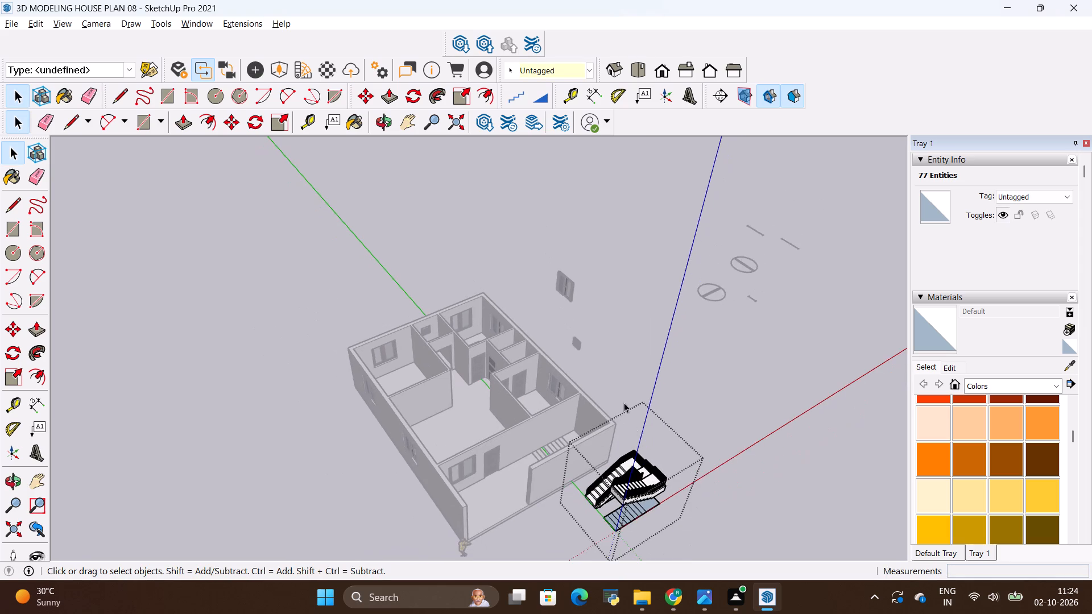
{"action": "scroll", "coordinate": [643, 518], "scroll_direction": "up", "scroll_amount": 18}
{"action": "scroll", "coordinate": [552, 470], "scroll_direction": "down", "scroll_amount": 4}
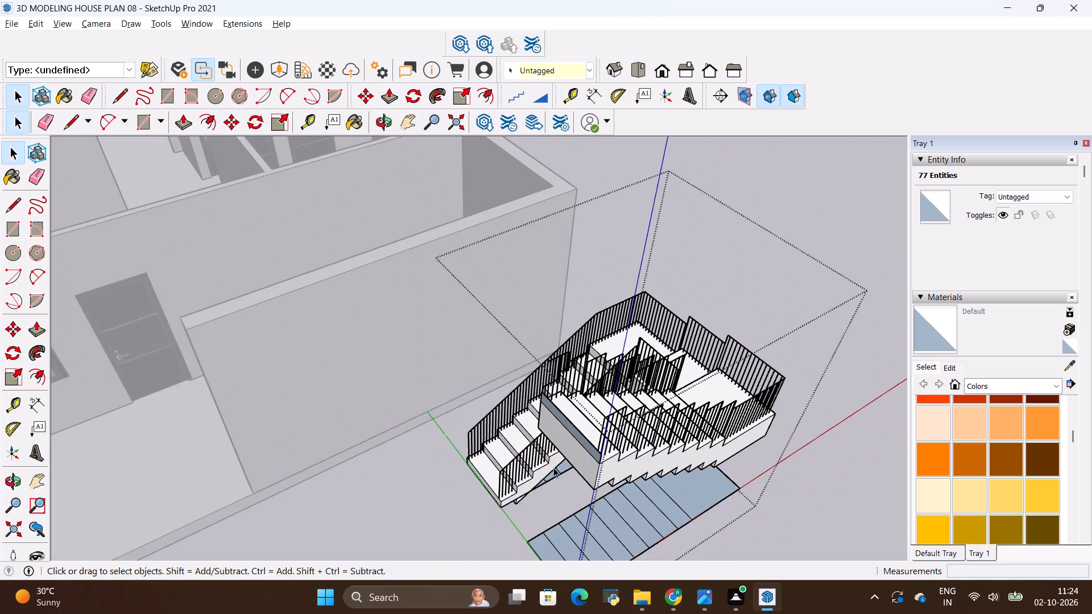
{"action": "scroll", "coordinate": [549, 481], "scroll_direction": "up", "scroll_amount": 15}
{"action": "scroll", "coordinate": [475, 484], "scroll_direction": "down", "scroll_amount": 6}
{"action": "middle_click_drag", "start_coordinate": [507, 533], "coordinate": [531, 413]}
{"action": "scroll", "coordinate": [504, 356], "scroll_direction": "up", "scroll_amount": 10}
{"action": "scroll", "coordinate": [525, 396], "scroll_direction": "down", "scroll_amount": 5}
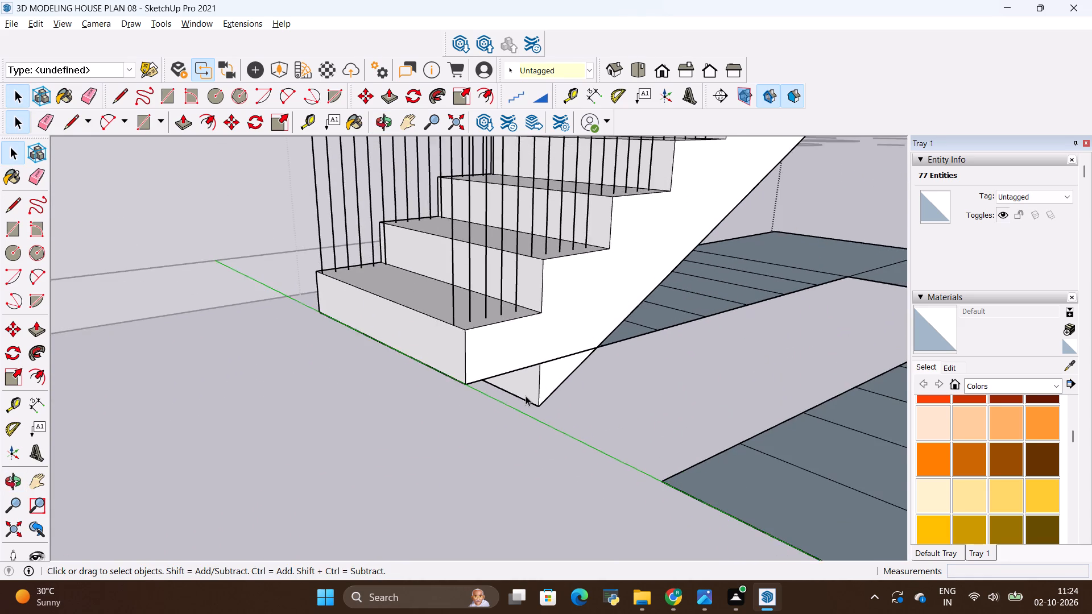
{"action": "scroll", "coordinate": [526, 396], "scroll_direction": "down", "scroll_amount": 16}
{"action": "scroll", "coordinate": [521, 383], "scroll_direction": "up", "scroll_amount": 6}
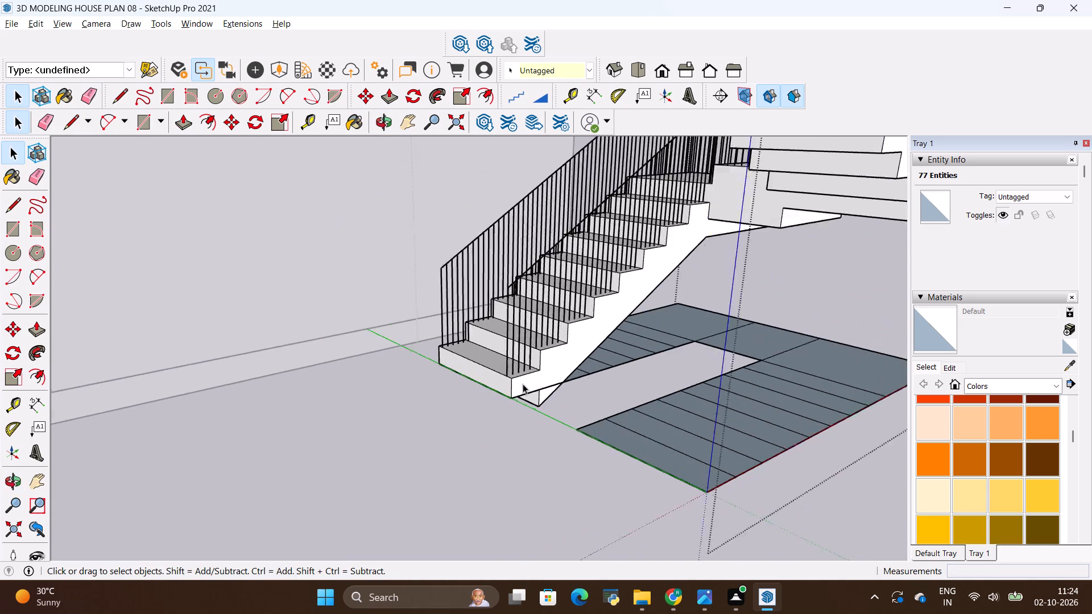
{"action": "scroll", "coordinate": [523, 384], "scroll_direction": "up", "scroll_amount": 5}
{"action": "middle_click_drag", "start_coordinate": [510, 420], "coordinate": [445, 355]}
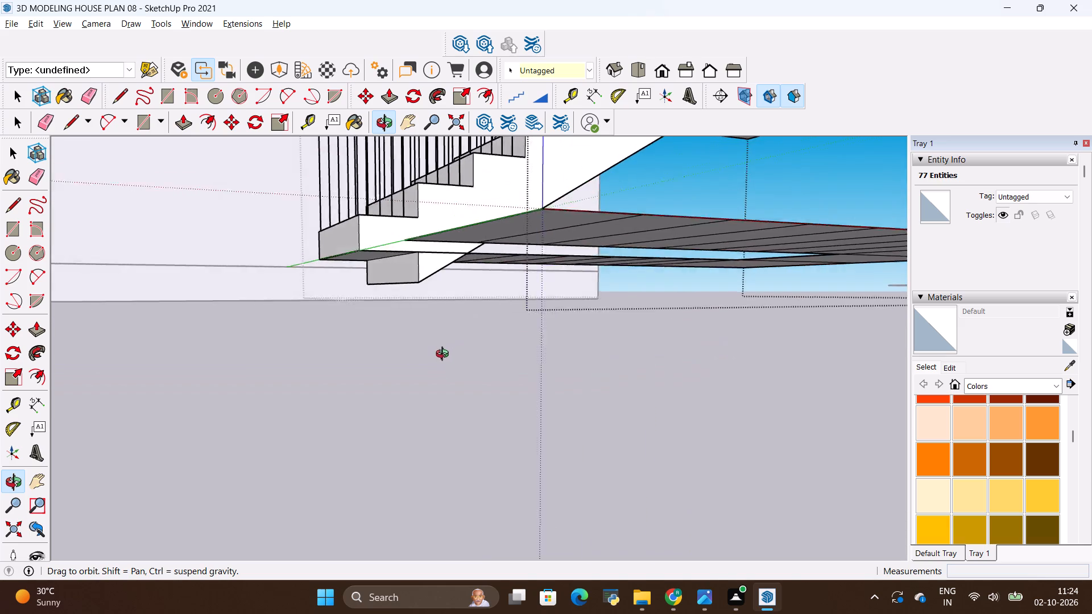
{"action": "middle_click_drag", "start_coordinate": [445, 355], "coordinate": [498, 383]}
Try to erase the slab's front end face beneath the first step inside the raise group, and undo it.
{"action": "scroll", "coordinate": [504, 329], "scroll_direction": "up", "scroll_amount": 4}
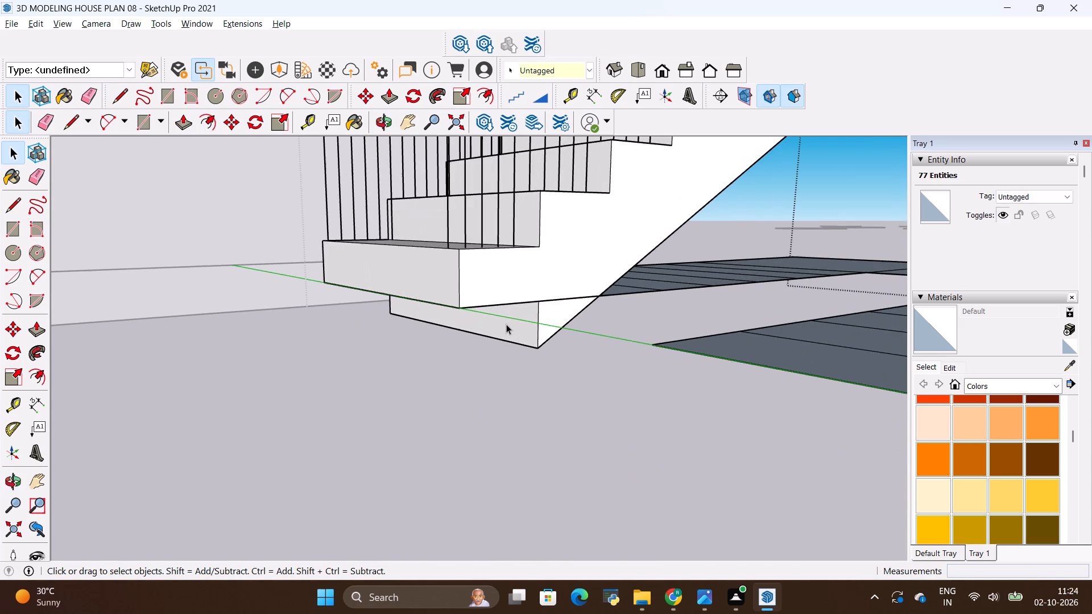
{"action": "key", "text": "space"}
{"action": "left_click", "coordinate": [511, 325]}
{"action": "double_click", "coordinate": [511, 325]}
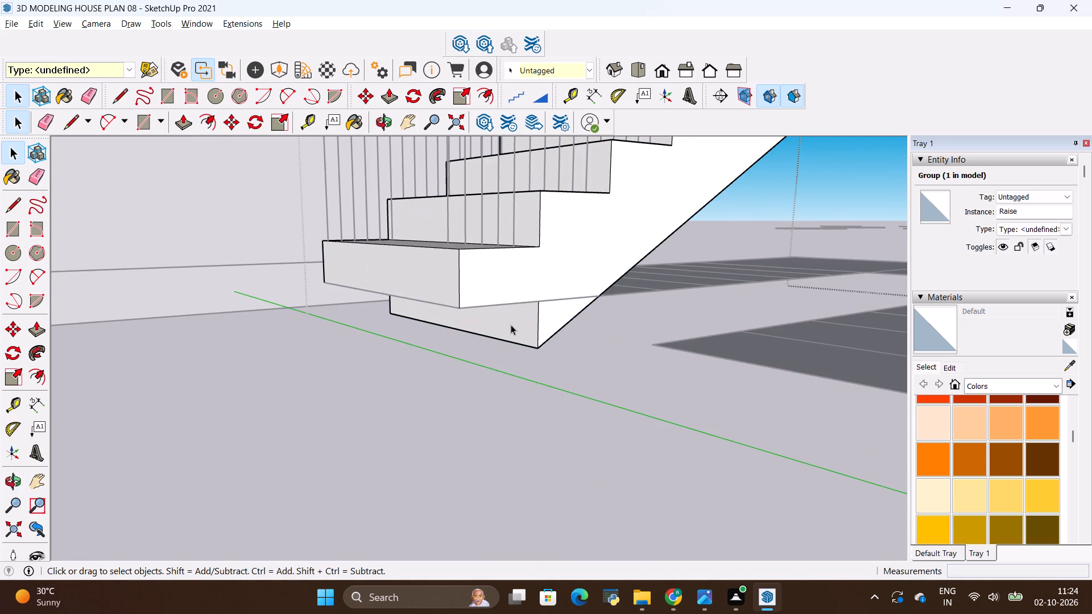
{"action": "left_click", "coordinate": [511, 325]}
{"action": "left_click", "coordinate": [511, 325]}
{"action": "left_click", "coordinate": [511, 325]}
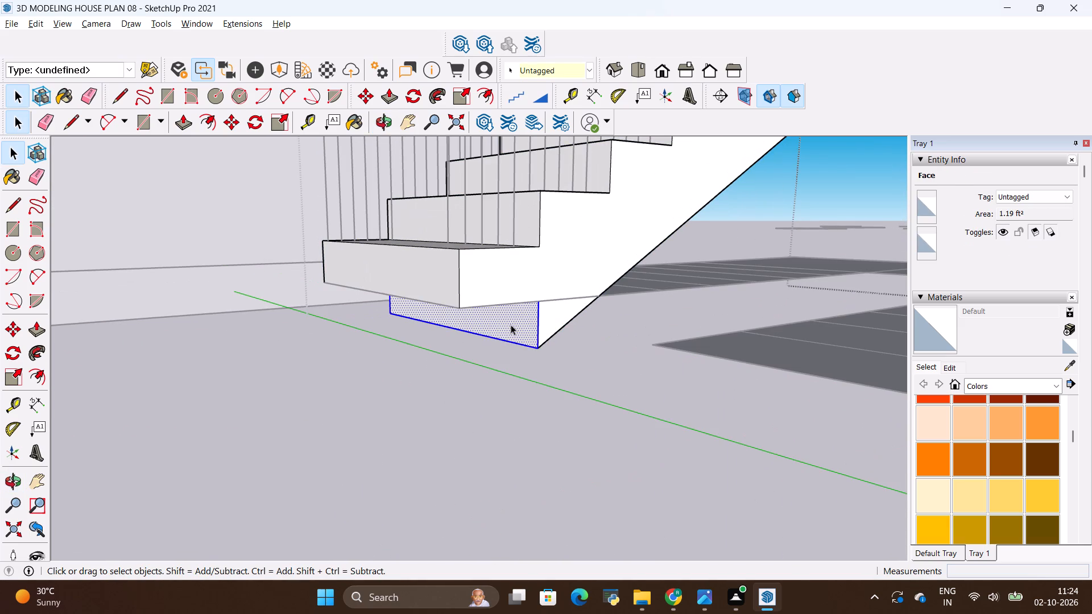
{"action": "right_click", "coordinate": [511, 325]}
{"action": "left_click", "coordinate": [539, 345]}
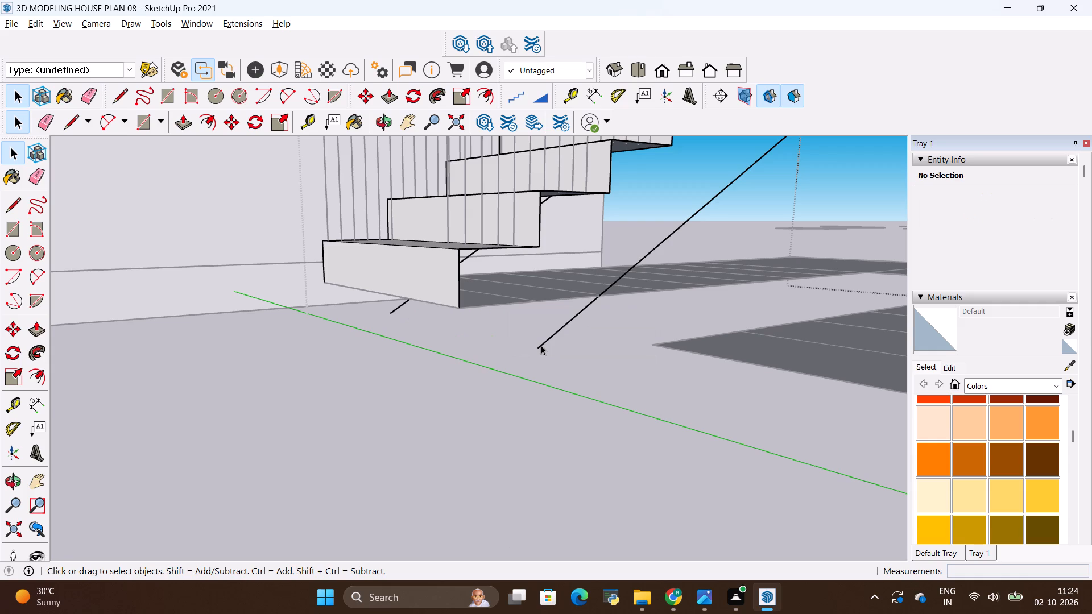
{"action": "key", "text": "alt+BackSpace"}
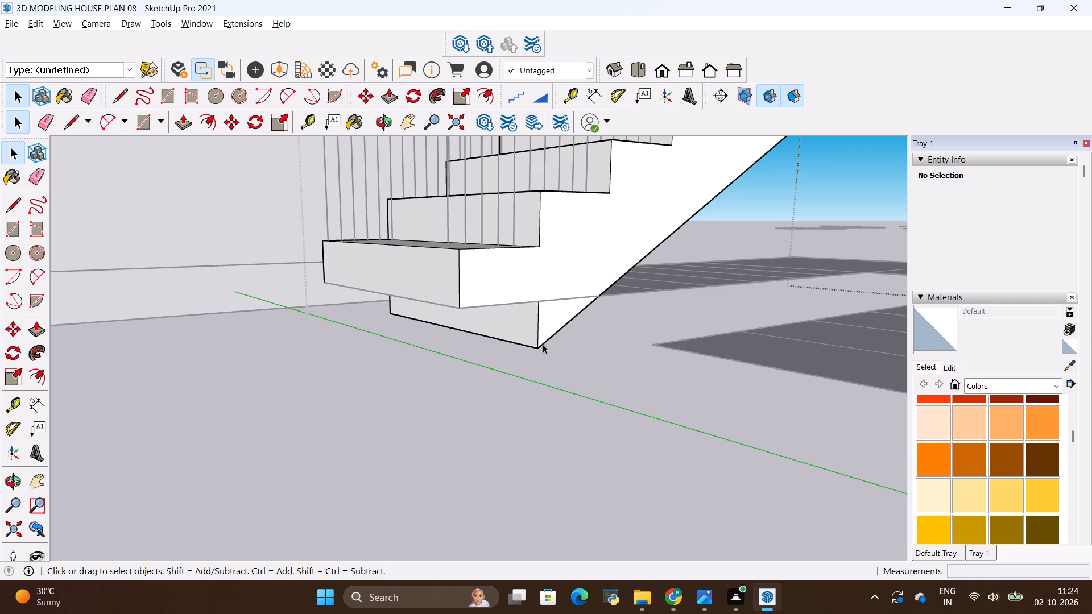
Examine the underside of the slab end below the first step and the whole staircase beside the house.
{"action": "scroll", "coordinate": [539, 327], "scroll_direction": "up", "scroll_amount": 9}
{"action": "middle_click_drag", "start_coordinate": [643, 283], "coordinate": [580, 276]}
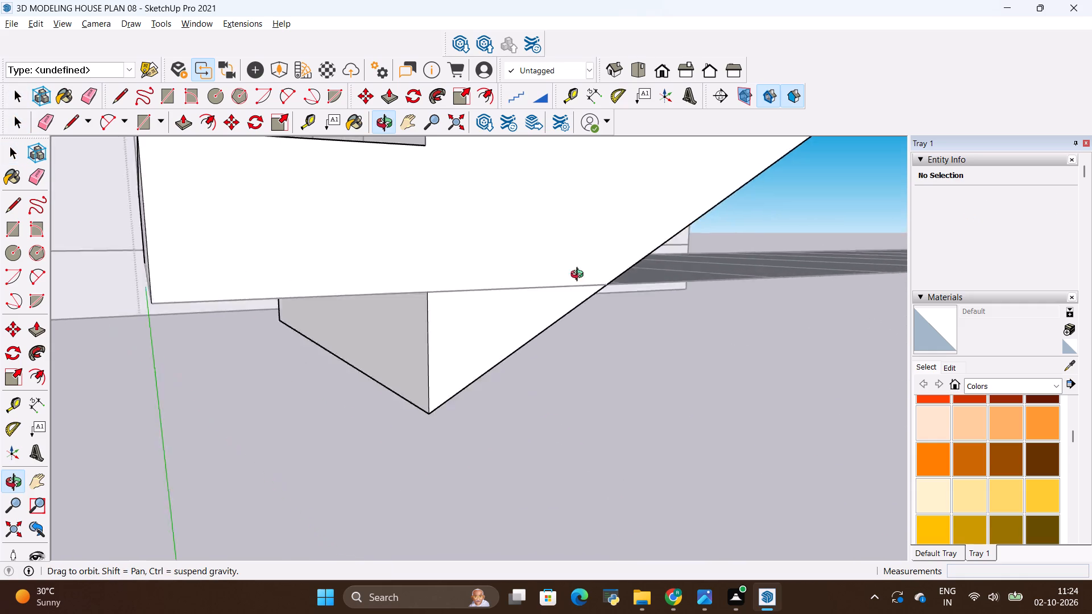
{"action": "middle_click_drag", "start_coordinate": [580, 276], "coordinate": [329, 169]}
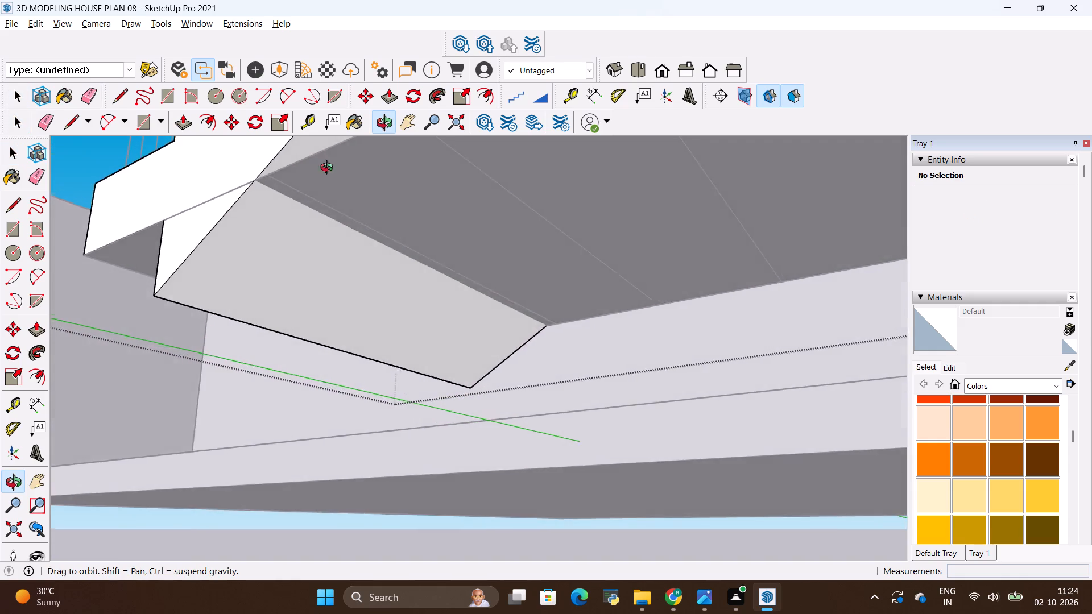
{"action": "middle_click_drag", "start_coordinate": [329, 169], "coordinate": [615, 354]}
{"action": "scroll", "coordinate": [531, 345], "scroll_direction": "down", "scroll_amount": 10}
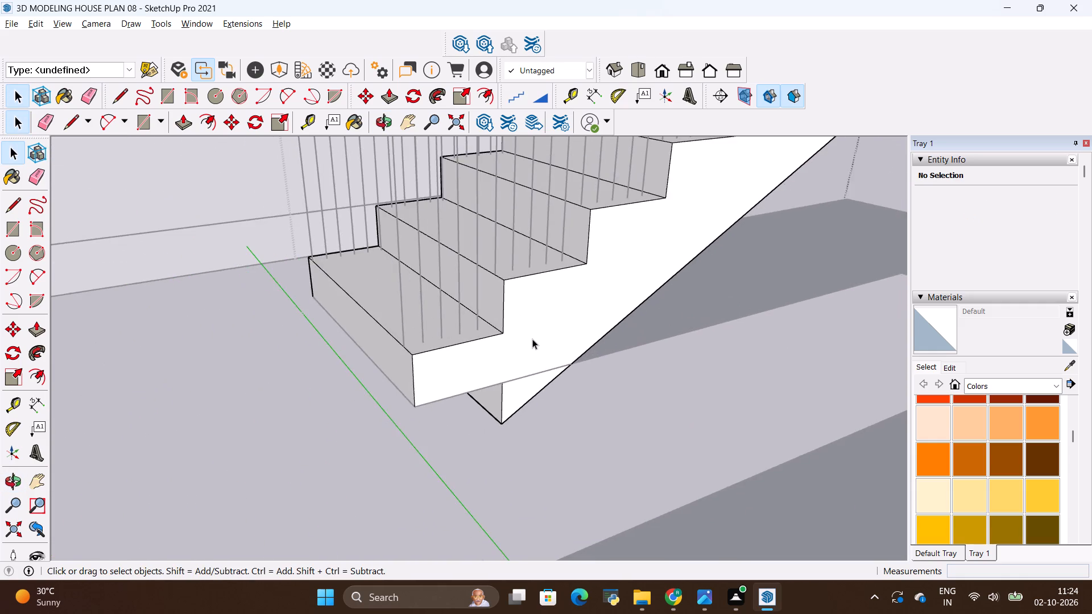
{"action": "scroll", "coordinate": [532, 339], "scroll_direction": "down", "scroll_amount": 17}
{"action": "scroll", "coordinate": [531, 339], "scroll_direction": "down", "scroll_amount": 6}
{"action": "middle_click_drag", "start_coordinate": [502, 326], "coordinate": [519, 346]}
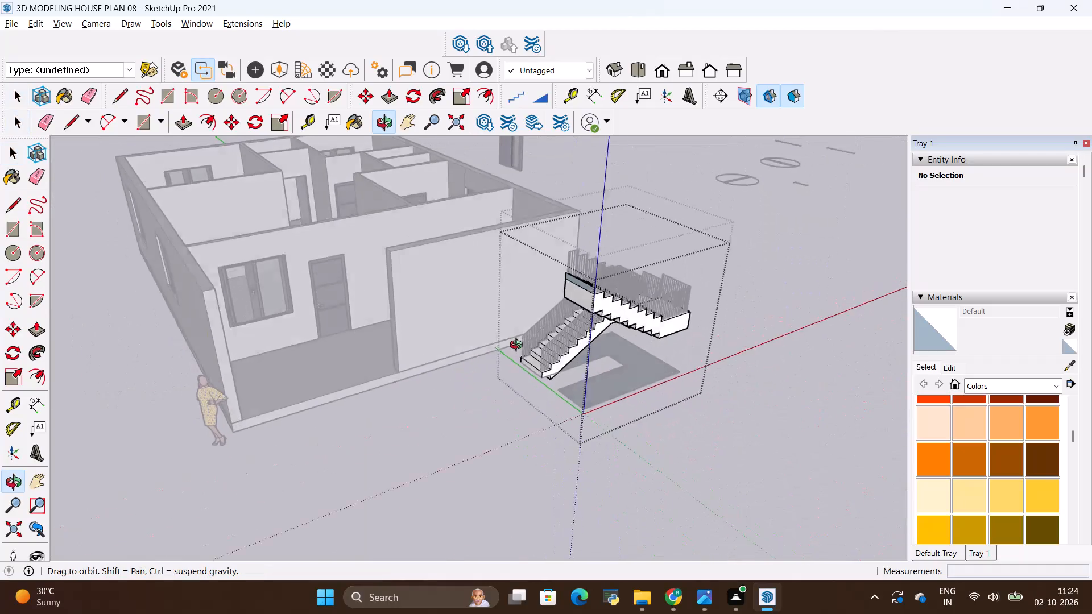
{"action": "middle_click_drag", "start_coordinate": [519, 346], "coordinate": [543, 371]}
Erase the riser face and its bounding edges at the top end of the upper flight inside the raise group.
{"action": "scroll", "coordinate": [617, 339], "scroll_direction": "up", "scroll_amount": 4}
{"action": "scroll", "coordinate": [723, 382], "scroll_direction": "up", "scroll_amount": 1}
{"action": "middle_click_drag", "start_coordinate": [731, 379], "coordinate": [444, 408]}
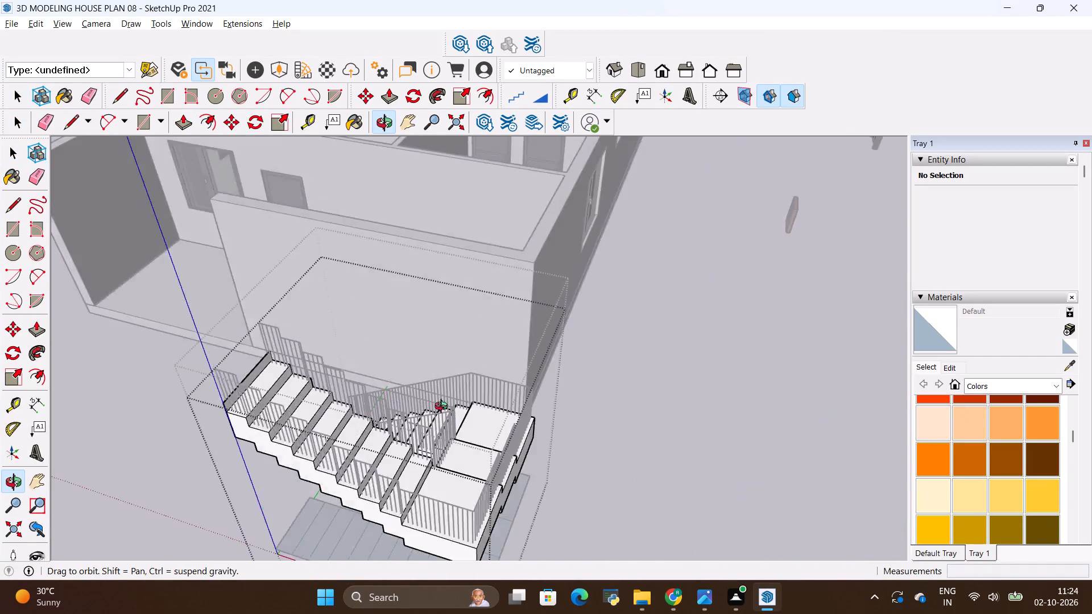
{"action": "middle_click_drag", "start_coordinate": [444, 408], "coordinate": [428, 388]}
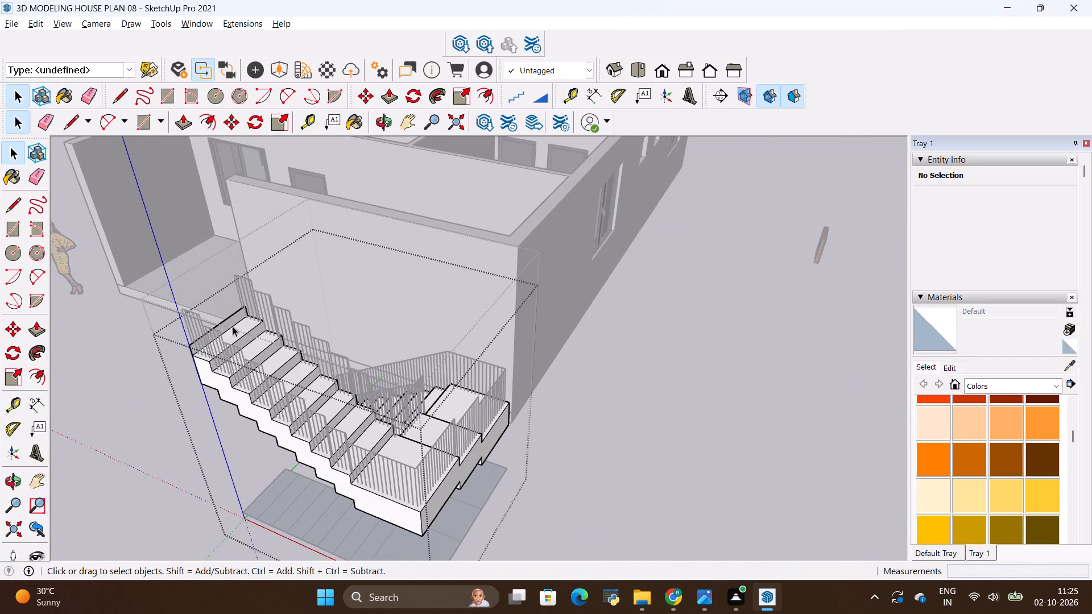
{"action": "scroll", "coordinate": [230, 326], "scroll_direction": "up", "scroll_amount": 10}
{"action": "scroll", "coordinate": [265, 314], "scroll_direction": "down", "scroll_amount": 12}
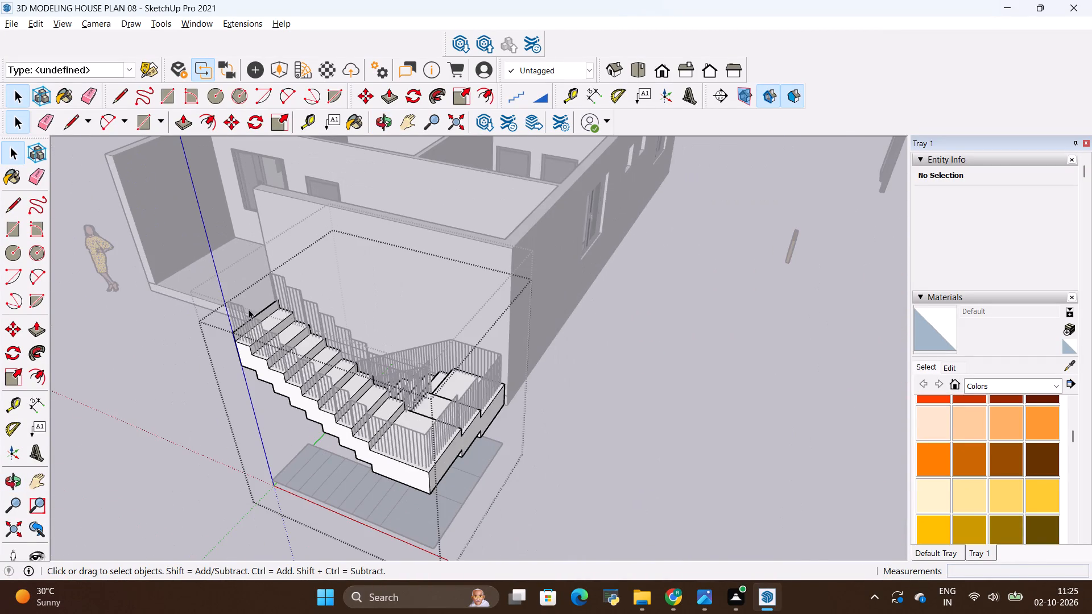
{"action": "scroll", "coordinate": [249, 309], "scroll_direction": "up", "scroll_amount": 9}
{"action": "key", "text": "e"}
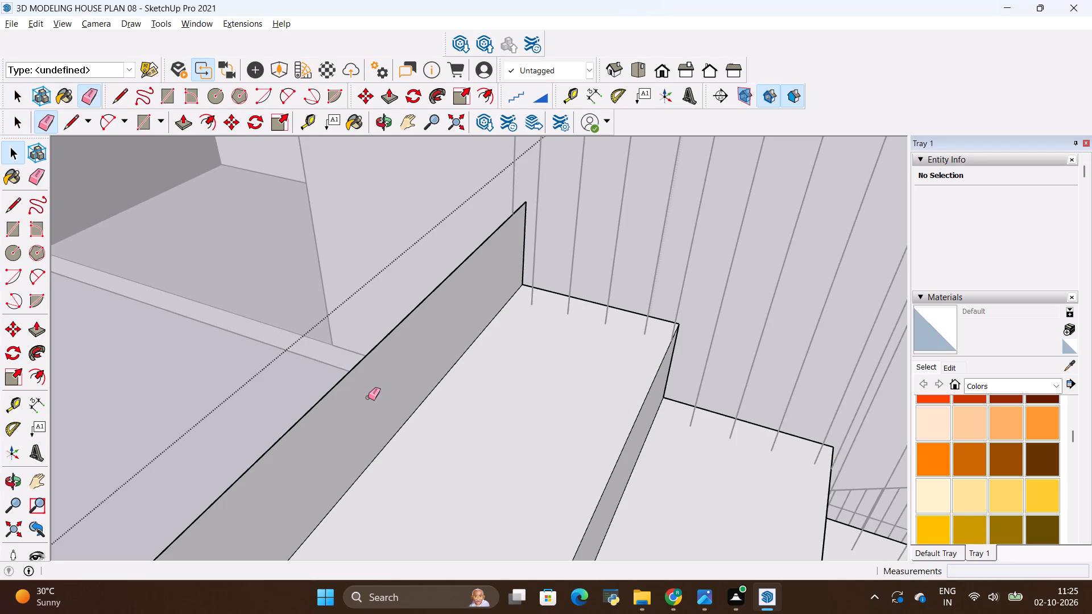
{"action": "key", "text": "space"}
{"action": "double_click", "coordinate": [362, 398]}
{"action": "right_click", "coordinate": [362, 398]}
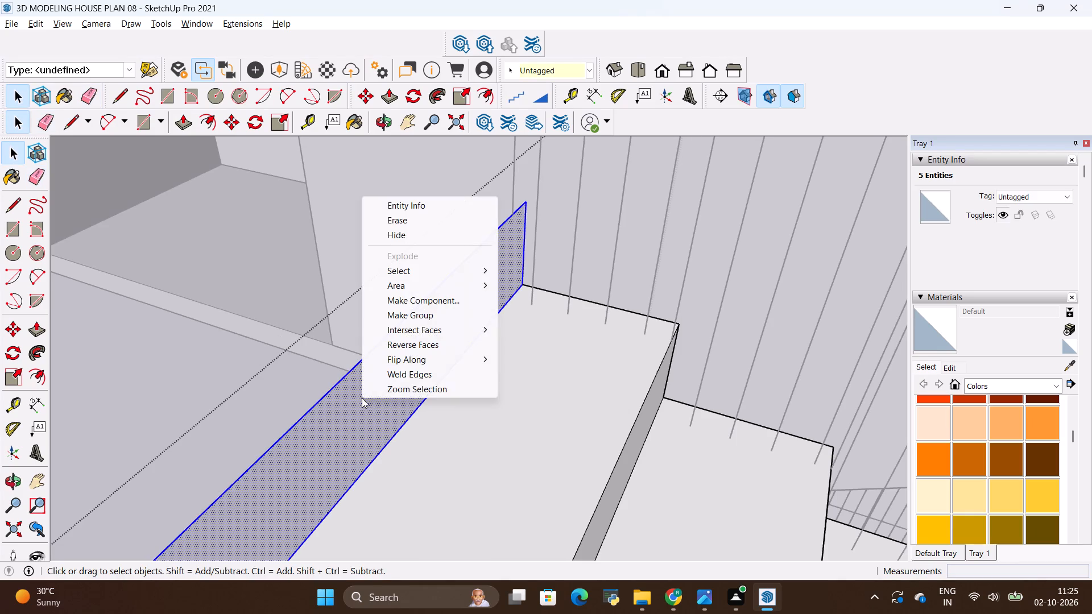
{"action": "left_click", "coordinate": [416, 223]}
Draw a 10" by 3' rectangle closing the top step of the upper flight, and leave the staircase's nested groups.
{"action": "scroll", "coordinate": [426, 297], "scroll_direction": "down", "scroll_amount": 7}
{"action": "scroll", "coordinate": [450, 345], "scroll_direction": "up", "scroll_amount": 4}
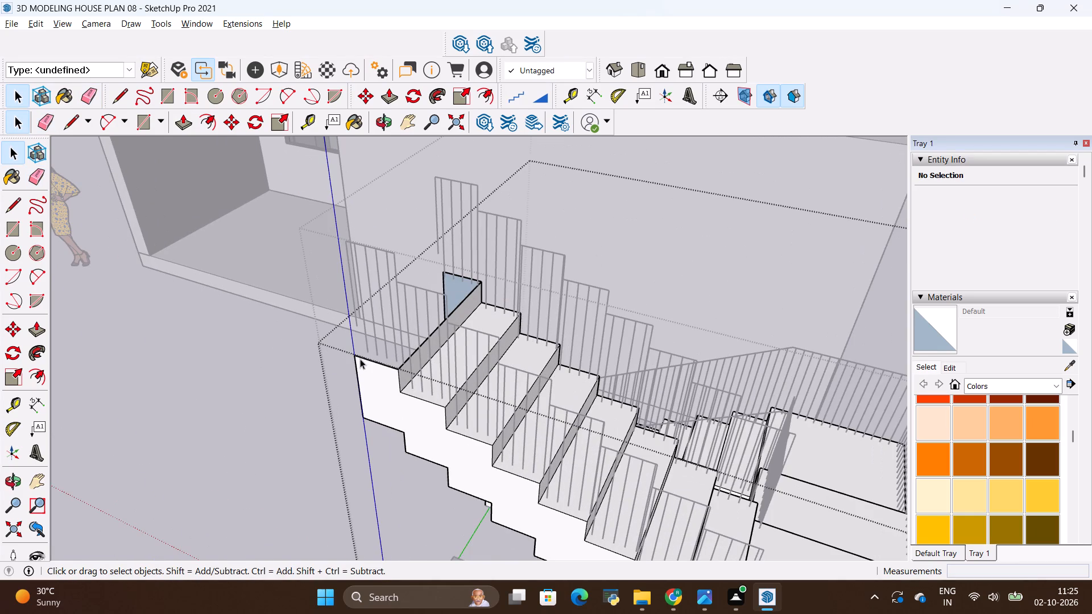
{"action": "key", "text": "r"}
{"action": "left_click", "coordinate": [360, 354]}
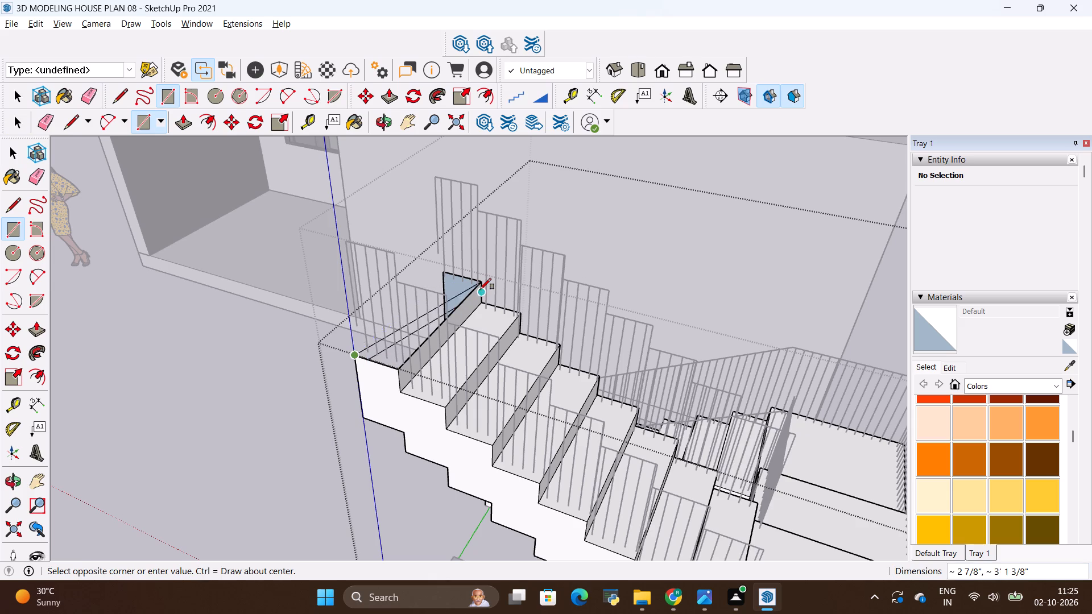
{"action": "scroll", "coordinate": [476, 285], "scroll_direction": "up", "scroll_amount": 4}
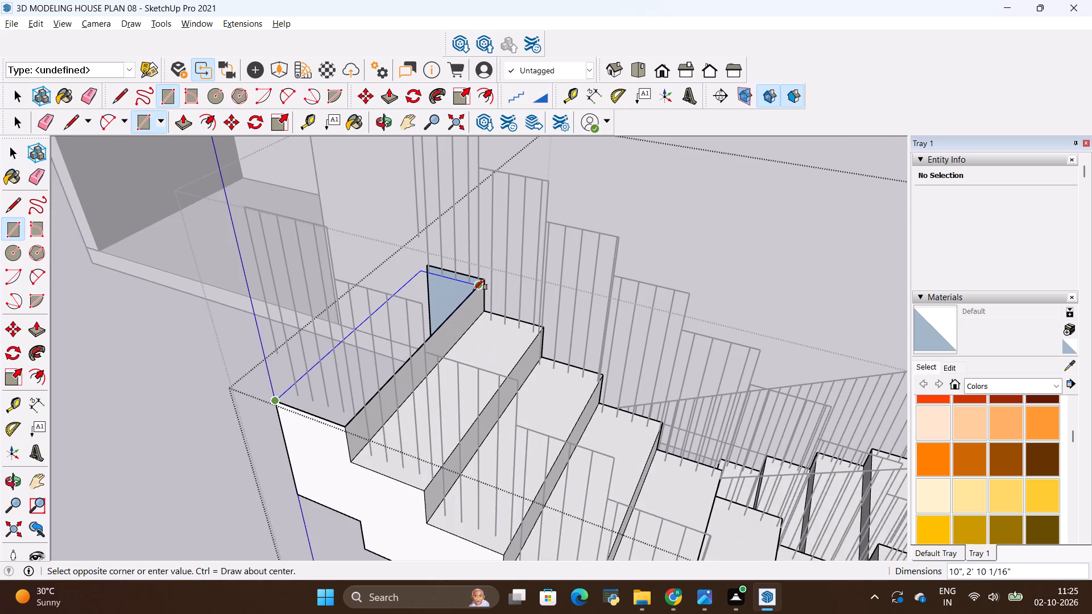
{"action": "scroll", "coordinate": [478, 283], "scroll_direction": "up", "scroll_amount": 4}
{"action": "left_click", "coordinate": [488, 277]}
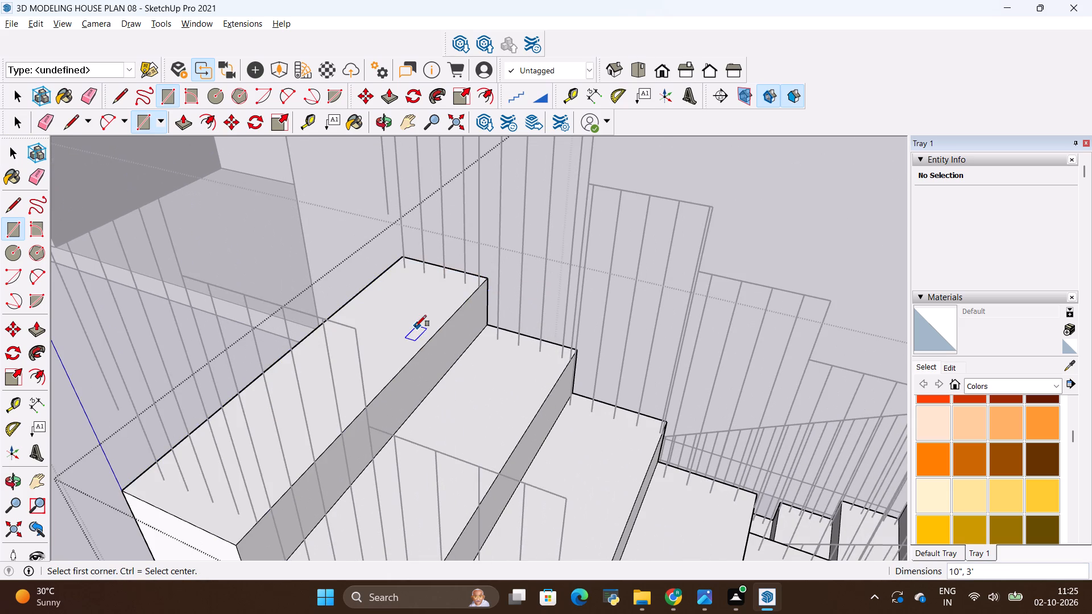
{"action": "scroll", "coordinate": [416, 325], "scroll_direction": "down", "scroll_amount": 11}
{"action": "middle_click_drag", "start_coordinate": [341, 412], "coordinate": [664, 420]}
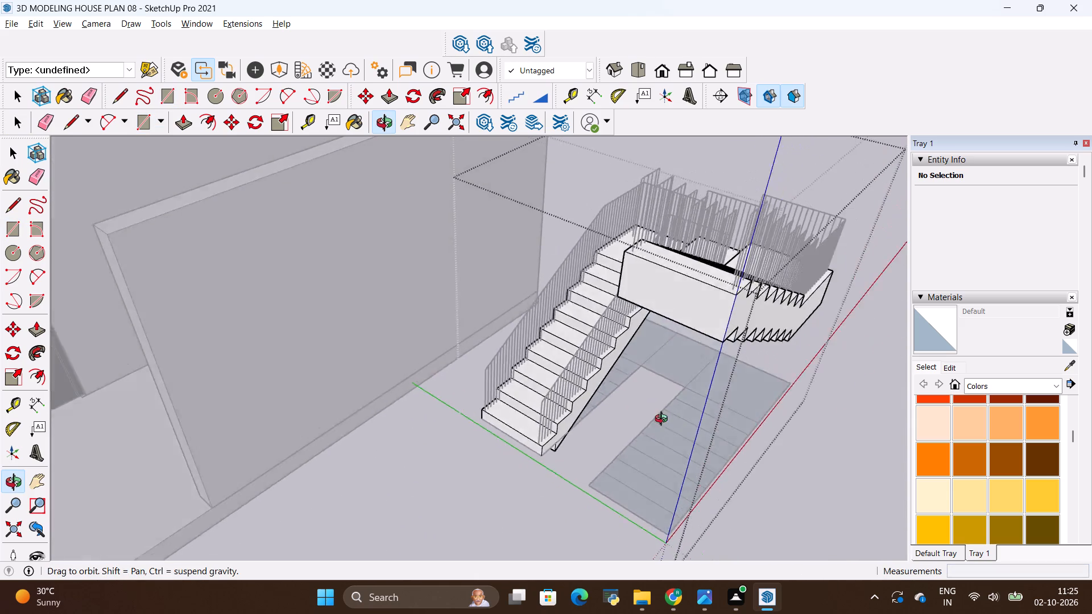
{"action": "middle_click_drag", "start_coordinate": [664, 420], "coordinate": [323, 410]}
{"action": "scroll", "coordinate": [350, 393], "scroll_direction": "down", "scroll_amount": 5}
{"action": "key", "text": "space"}
{"action": "left_click", "coordinate": [246, 426]}
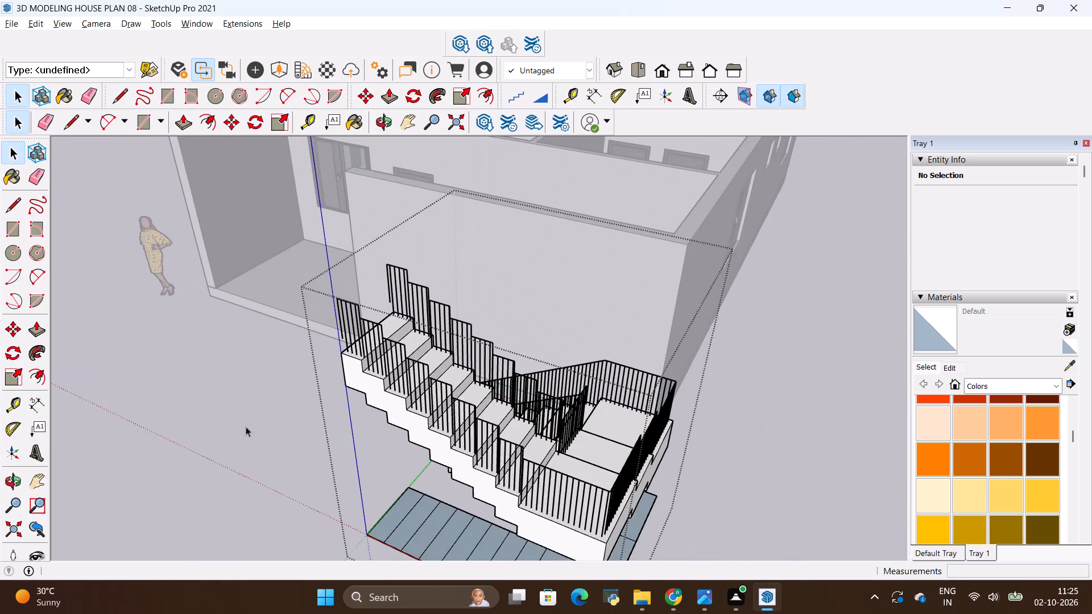
{"action": "scroll", "coordinate": [288, 414], "scroll_direction": "down", "scroll_amount": 4}
{"action": "scroll", "coordinate": [374, 450], "scroll_direction": "down", "scroll_amount": 5}
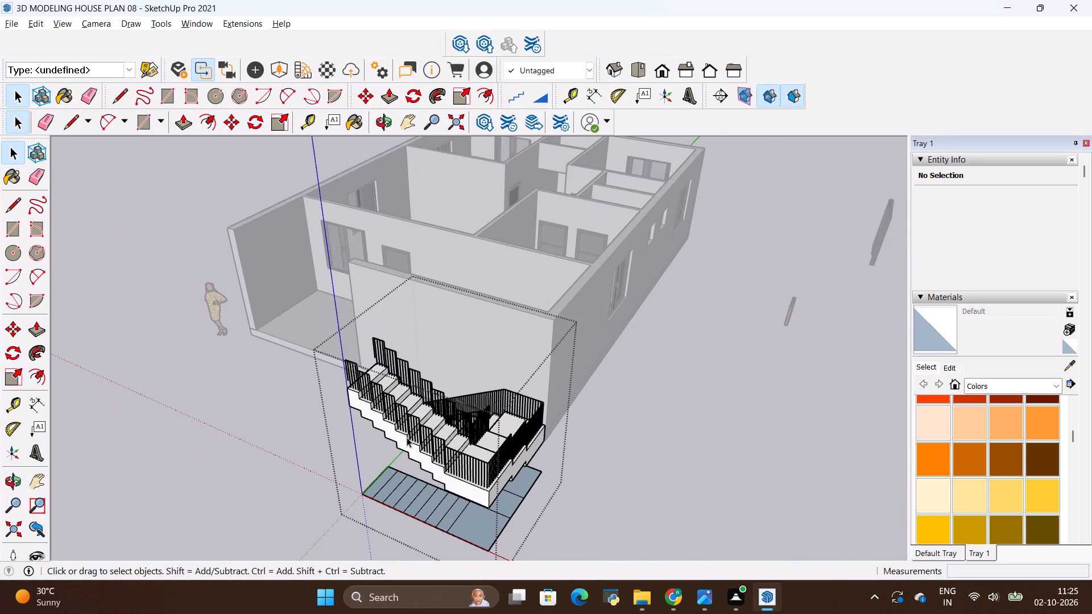
{"action": "left_click", "coordinate": [224, 499]}
Move the staircase group by its base plan's outer corner into the house, against the front wall's inner face.
{"action": "scroll", "coordinate": [444, 462], "scroll_direction": "down", "scroll_amount": 4}
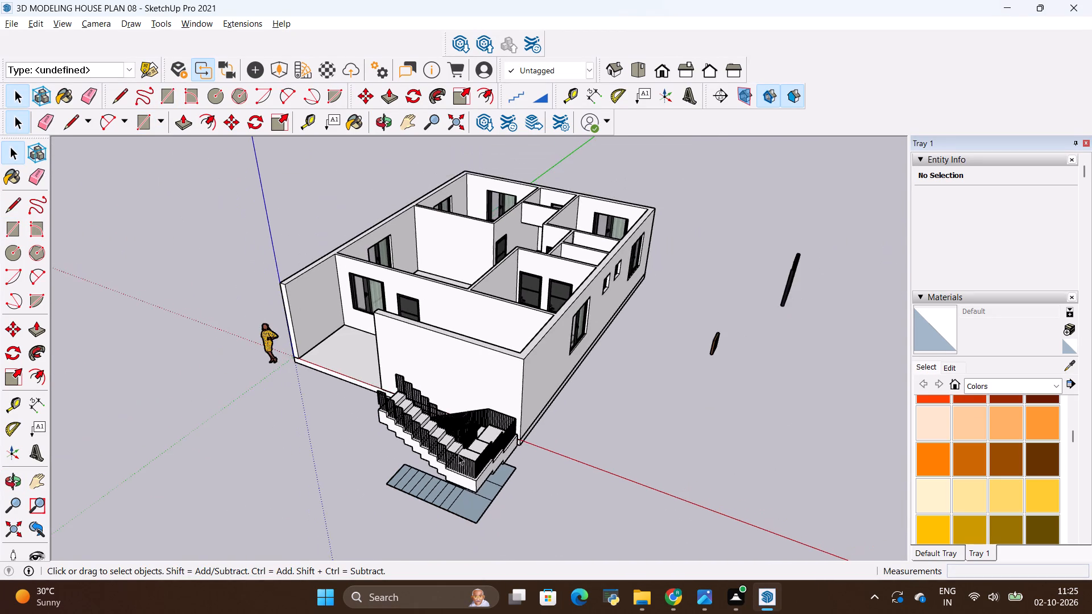
{"action": "middle_click_drag", "start_coordinate": [485, 503], "coordinate": [515, 407]}
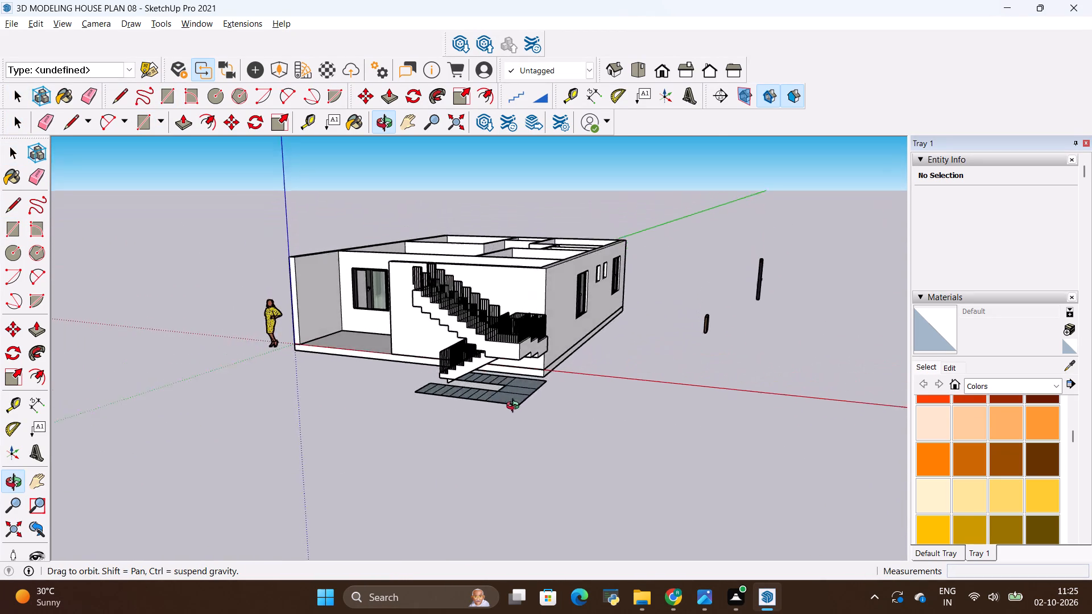
{"action": "middle_click_drag", "start_coordinate": [515, 407], "coordinate": [463, 538]}
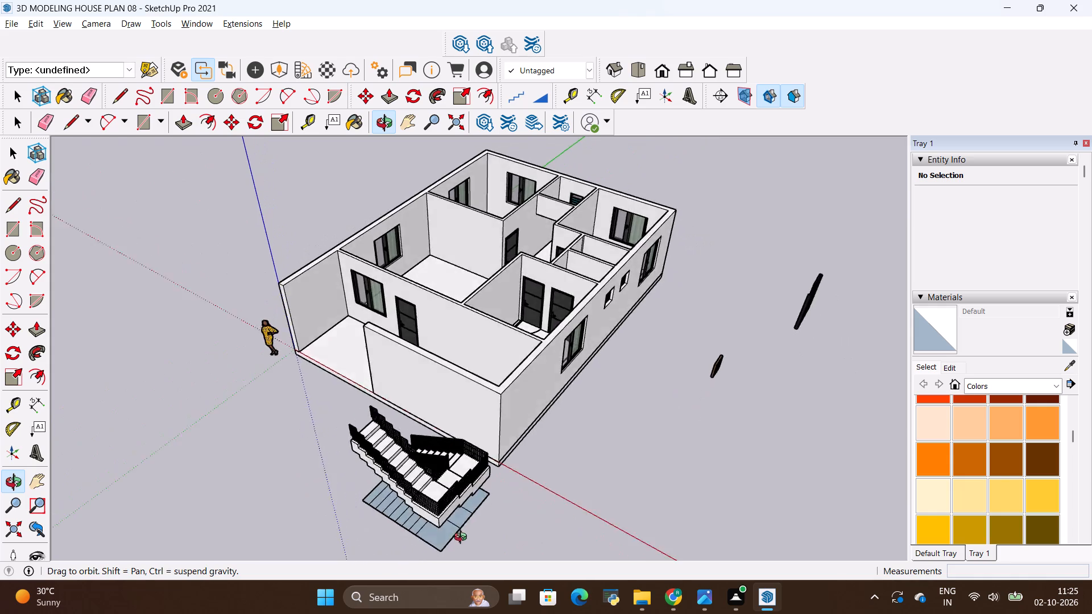
{"action": "middle_click_drag", "start_coordinate": [463, 538], "coordinate": [616, 526]}
{"action": "scroll", "coordinate": [521, 516], "scroll_direction": "up", "scroll_amount": 4}
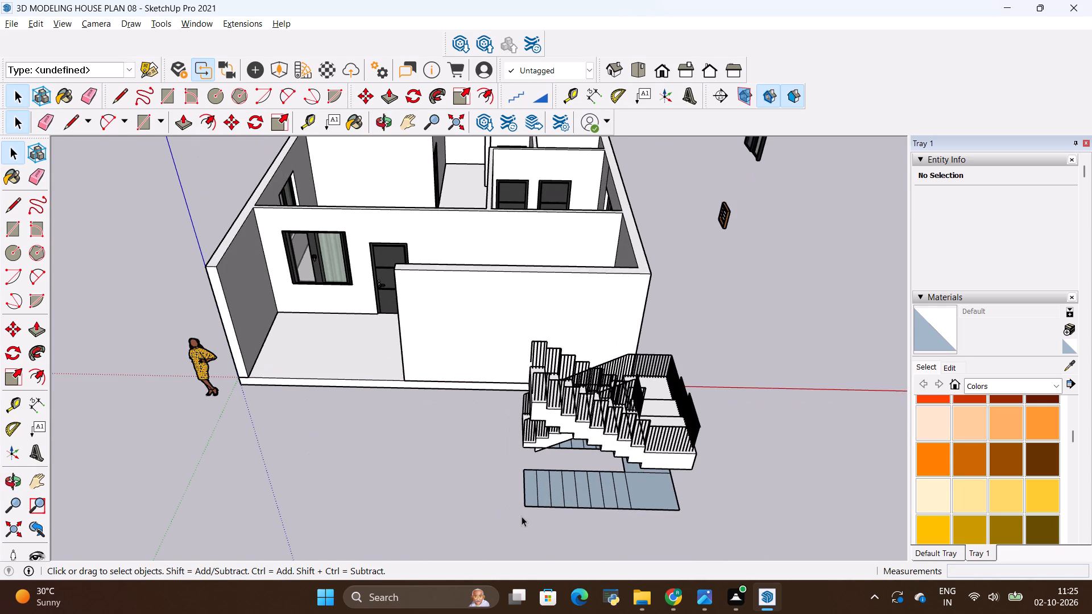
{"action": "key", "text": "m"}
{"action": "left_click", "coordinate": [527, 505]}
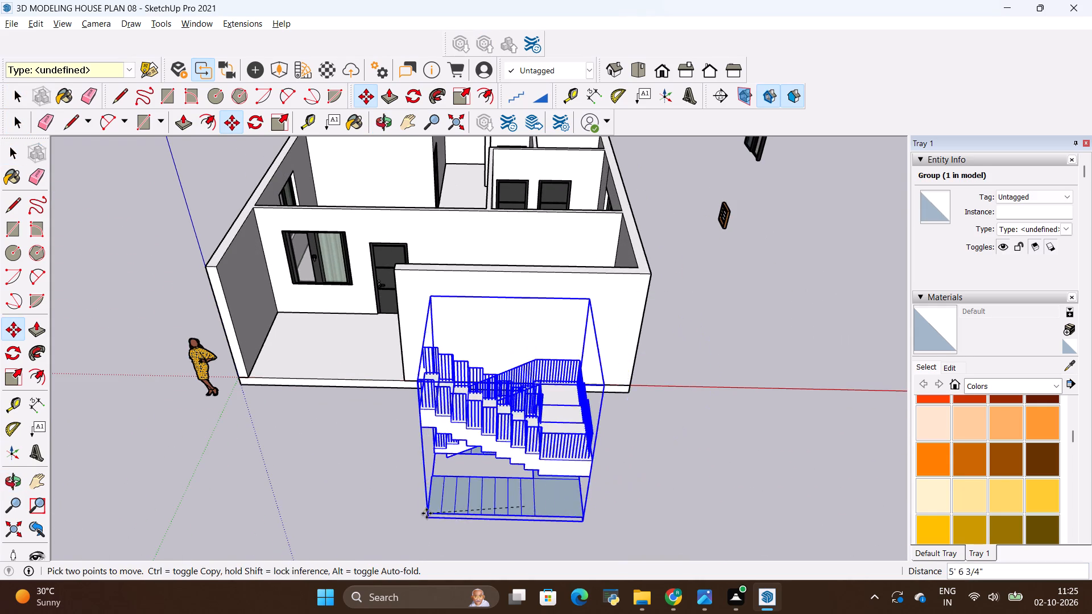
{"action": "scroll", "coordinate": [469, 503], "scroll_direction": "down", "scroll_amount": 5}
{"action": "scroll", "coordinate": [330, 328], "scroll_direction": "up", "scroll_amount": 2}
{"action": "middle_click_drag", "start_coordinate": [412, 356], "coordinate": [507, 540]}
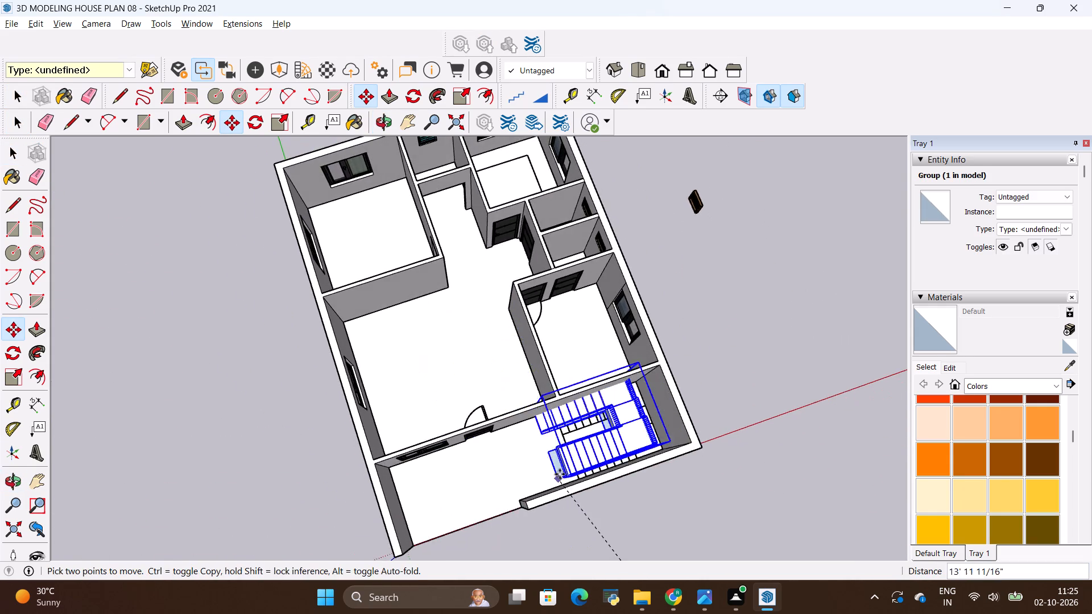
{"action": "scroll", "coordinate": [560, 473], "scroll_direction": "up", "scroll_amount": 9}
{"action": "left_click", "coordinate": [593, 488]}
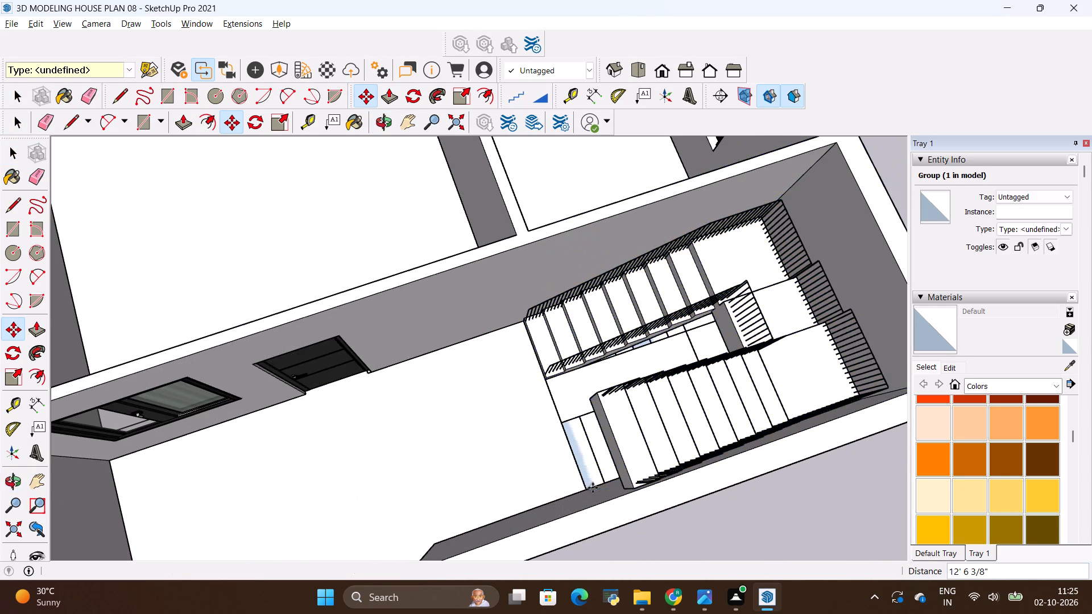
Examine the staircase's fit between the front wall, side wall and inner wall, including the top of its upper flight.
{"action": "scroll", "coordinate": [442, 491], "scroll_direction": "down", "scroll_amount": 5}
{"action": "middle_click_drag", "start_coordinate": [466, 497], "coordinate": [709, 317]}
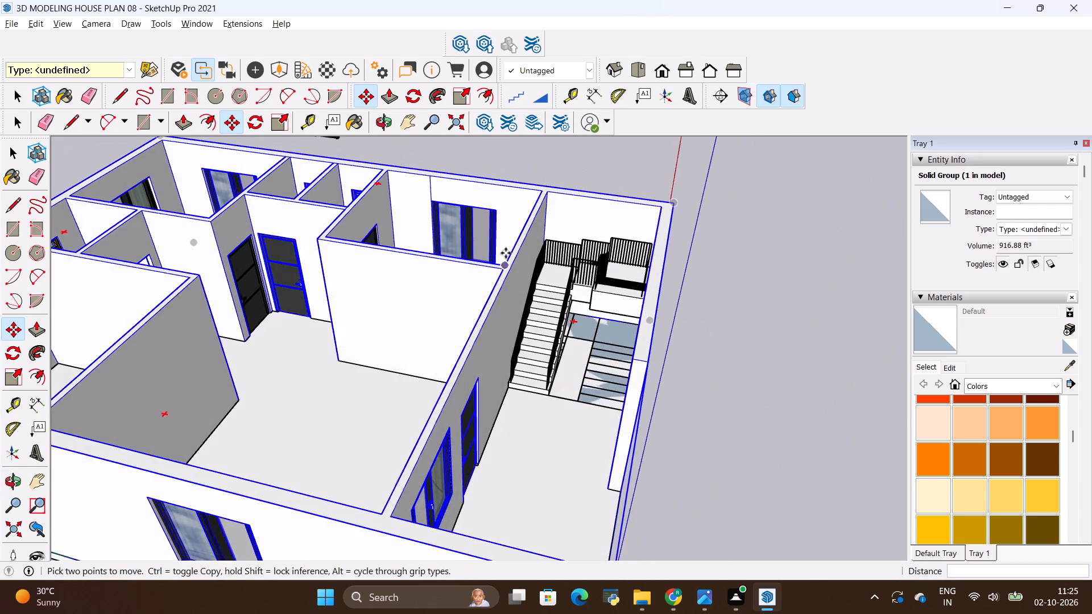
{"action": "scroll", "coordinate": [508, 250], "scroll_direction": "up", "scroll_amount": 17}
{"action": "scroll", "coordinate": [813, 360], "scroll_direction": "up", "scroll_amount": 1}
{"action": "middle_click_drag", "start_coordinate": [813, 360], "coordinate": [280, 337]}
{"action": "scroll", "coordinate": [277, 306], "scroll_direction": "down", "scroll_amount": 9}
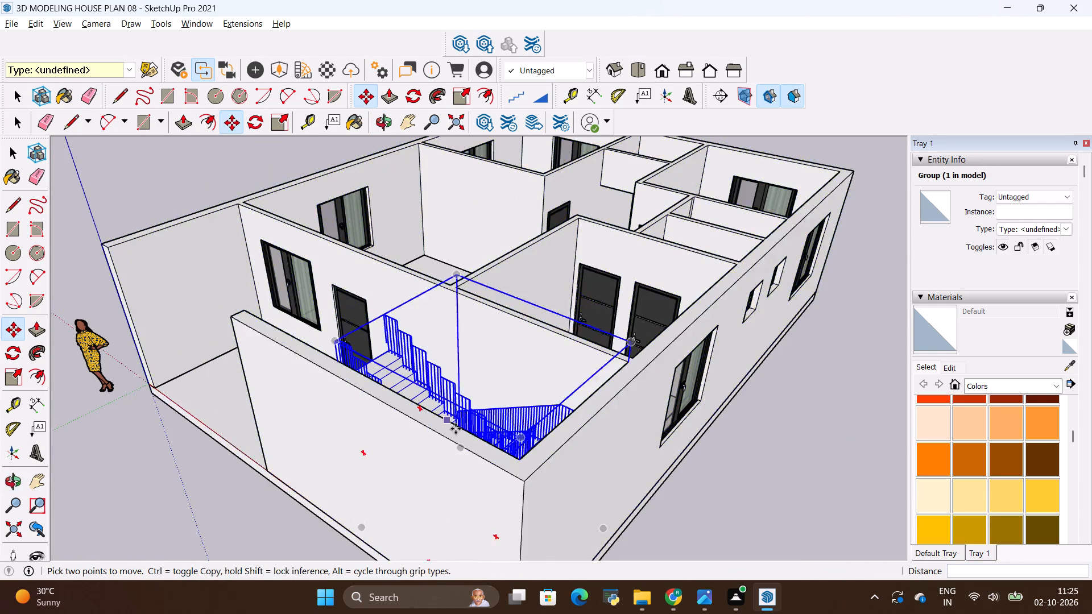
{"action": "middle_click_drag", "start_coordinate": [455, 437], "coordinate": [291, 451]}
{"action": "scroll", "coordinate": [300, 273], "scroll_direction": "up", "scroll_amount": 11}
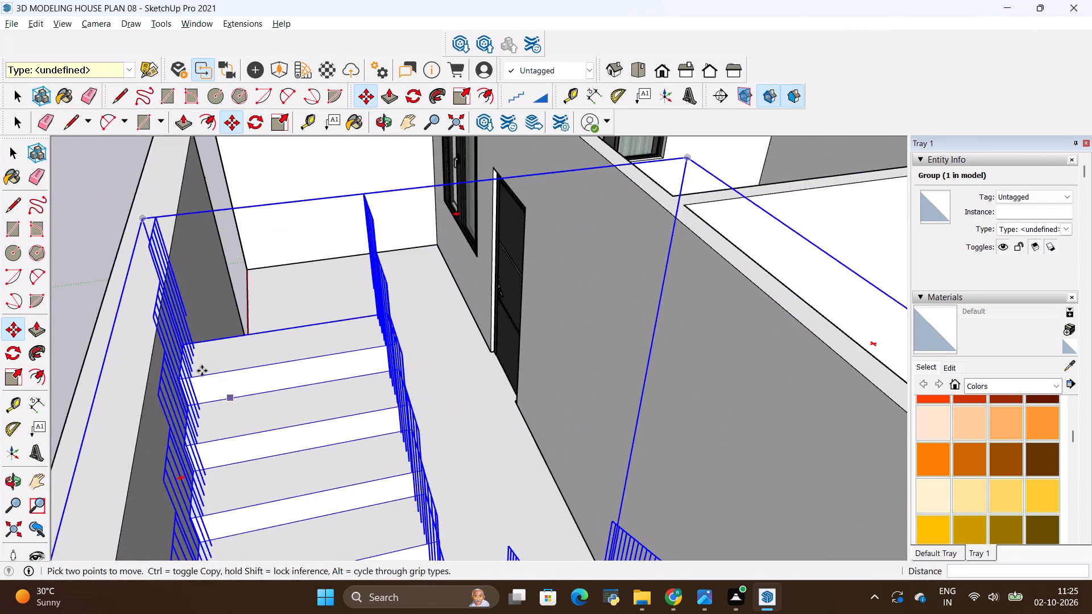
{"action": "scroll", "coordinate": [202, 371], "scroll_direction": "up", "scroll_amount": 6}
{"action": "scroll", "coordinate": [262, 355], "scroll_direction": "down", "scroll_amount": 1}
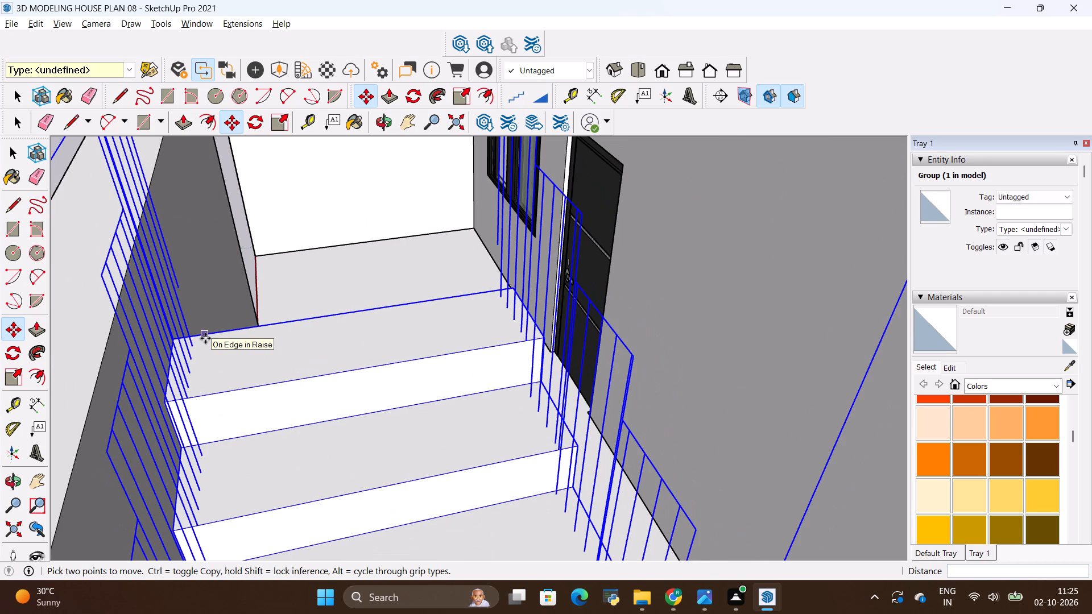
{"action": "scroll", "coordinate": [205, 338], "scroll_direction": "down", "scroll_amount": 17}
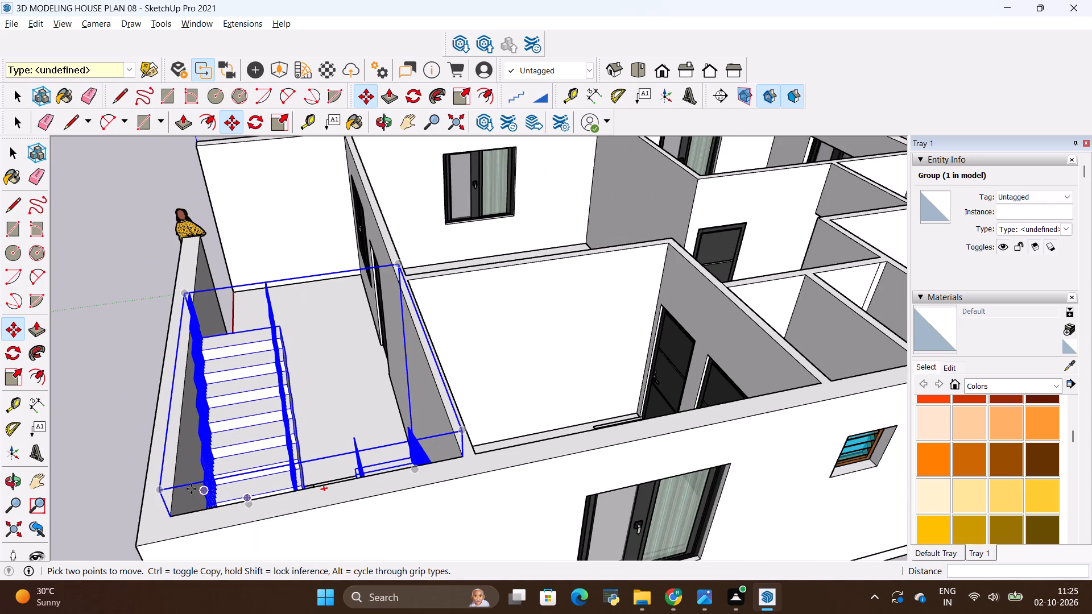
{"action": "middle_click_drag", "start_coordinate": [192, 488], "coordinate": [604, 529]}
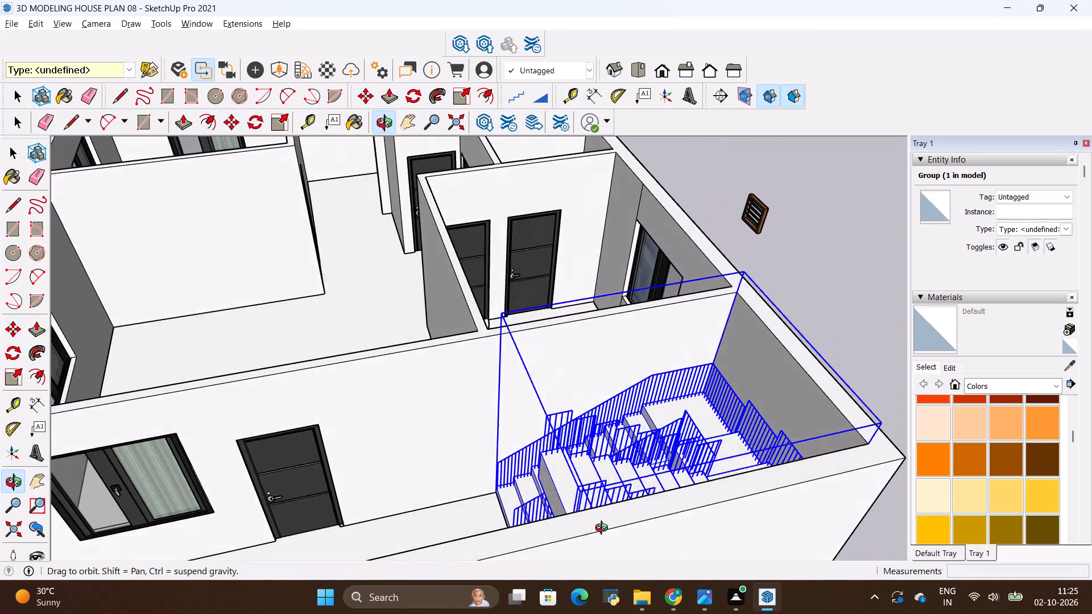
{"action": "middle_click_drag", "start_coordinate": [604, 529], "coordinate": [603, 530]}
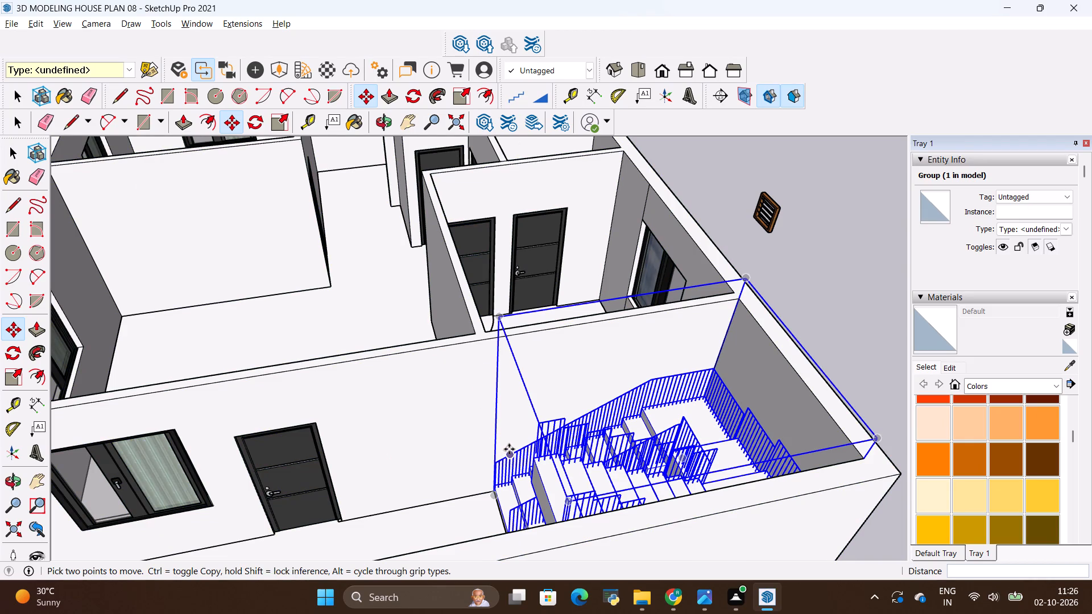
{"action": "scroll", "coordinate": [507, 428], "scroll_direction": "down", "scroll_amount": 8}
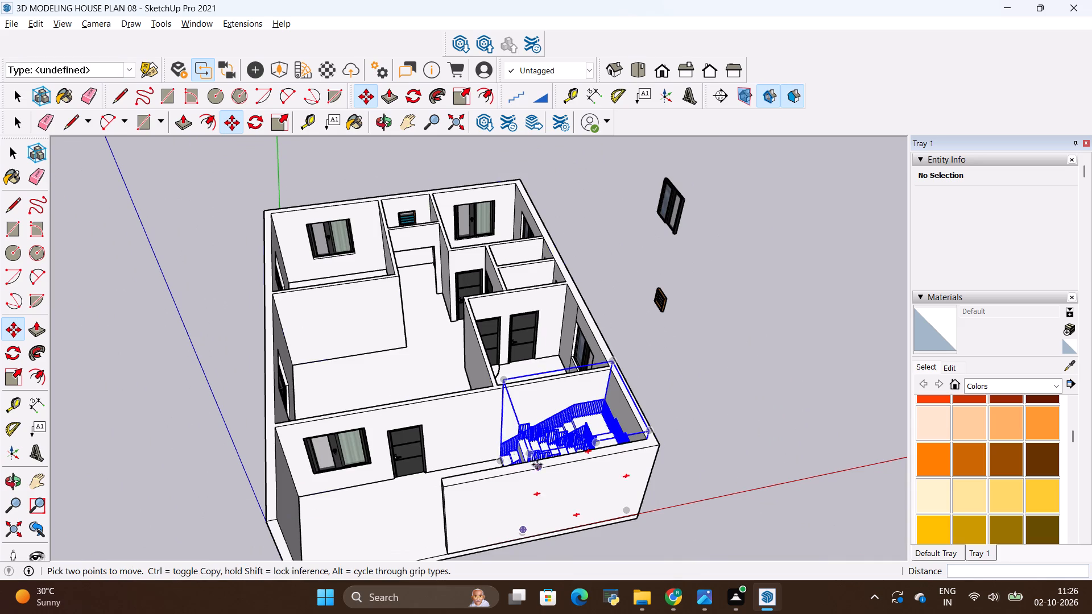
{"action": "scroll", "coordinate": [547, 464], "scroll_direction": "up", "scroll_amount": 3}
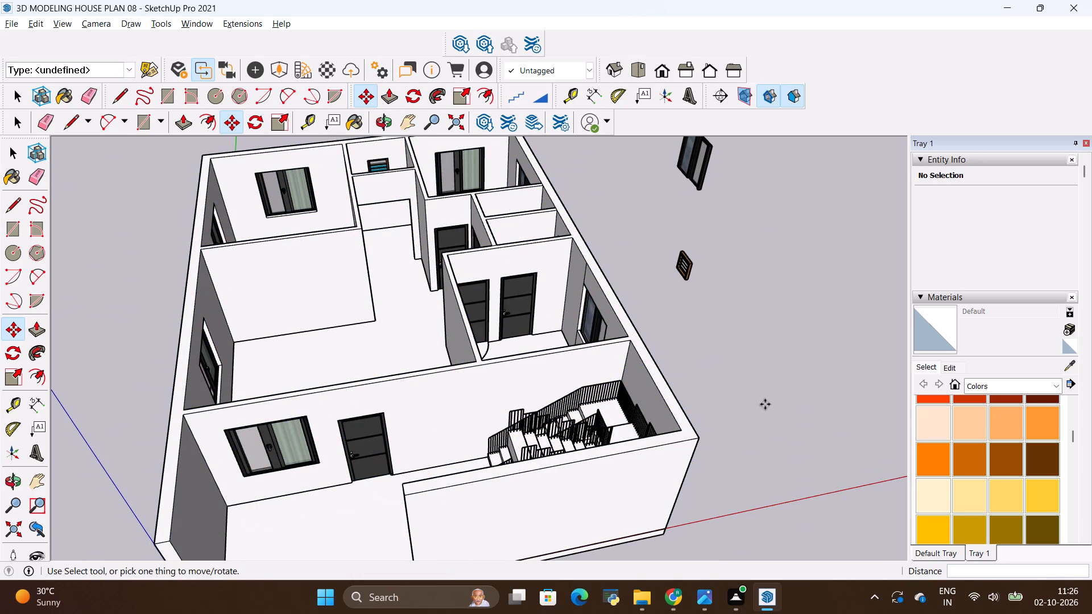
{"action": "key", "text": "space"}
{"action": "left_click", "coordinate": [762, 403]}
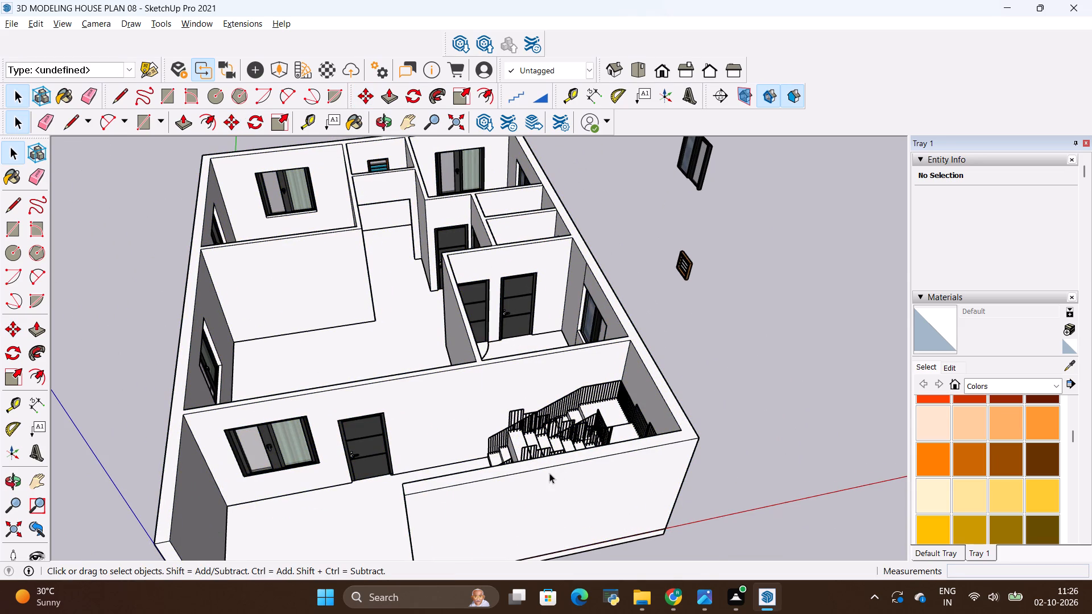
Draw a 40' 9" by 30' rectangle over the wall tops, between the house's opposite outer corners.
{"action": "scroll", "coordinate": [385, 459], "scroll_direction": "down", "scroll_amount": 5}
{"action": "middle_click_drag", "start_coordinate": [445, 509], "coordinate": [679, 467]}
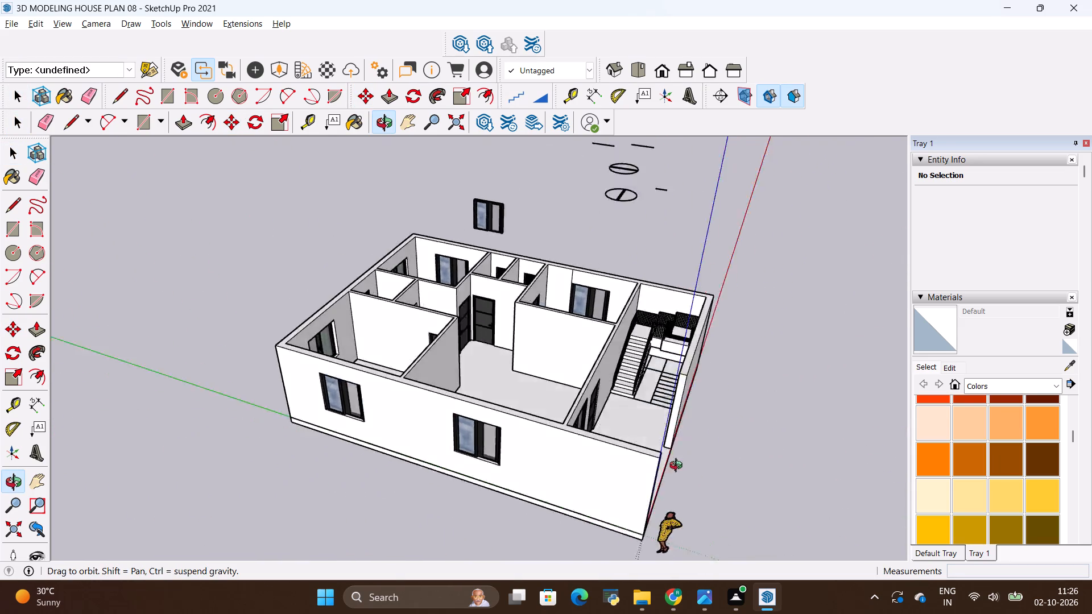
{"action": "middle_click_drag", "start_coordinate": [679, 467], "coordinate": [388, 493]}
{"action": "key", "text": "r"}
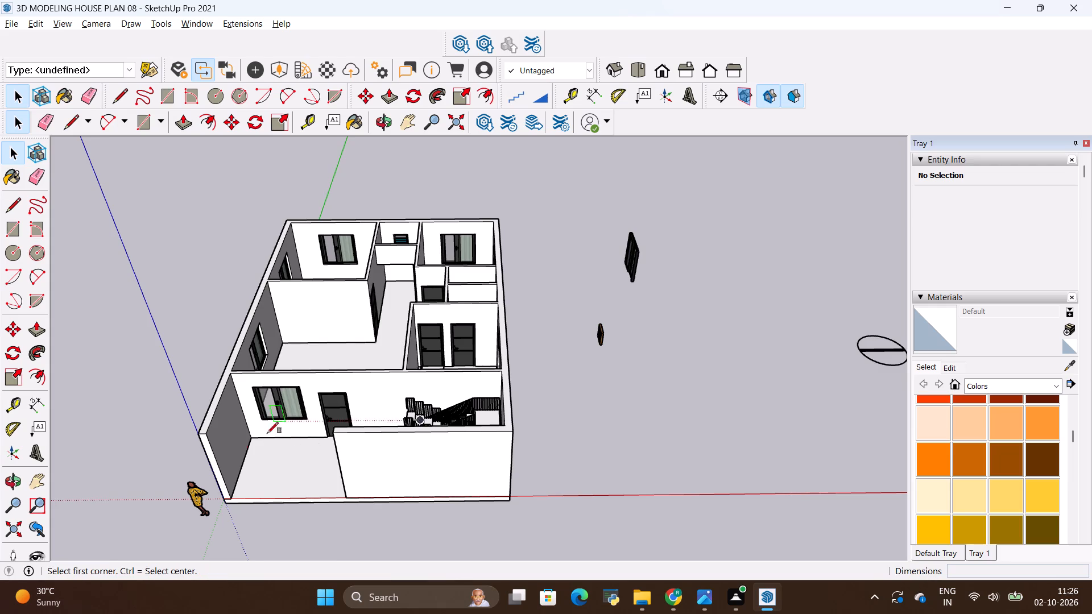
{"action": "scroll", "coordinate": [200, 425], "scroll_direction": "up", "scroll_amount": 5}
{"action": "left_click", "coordinate": [193, 435]}
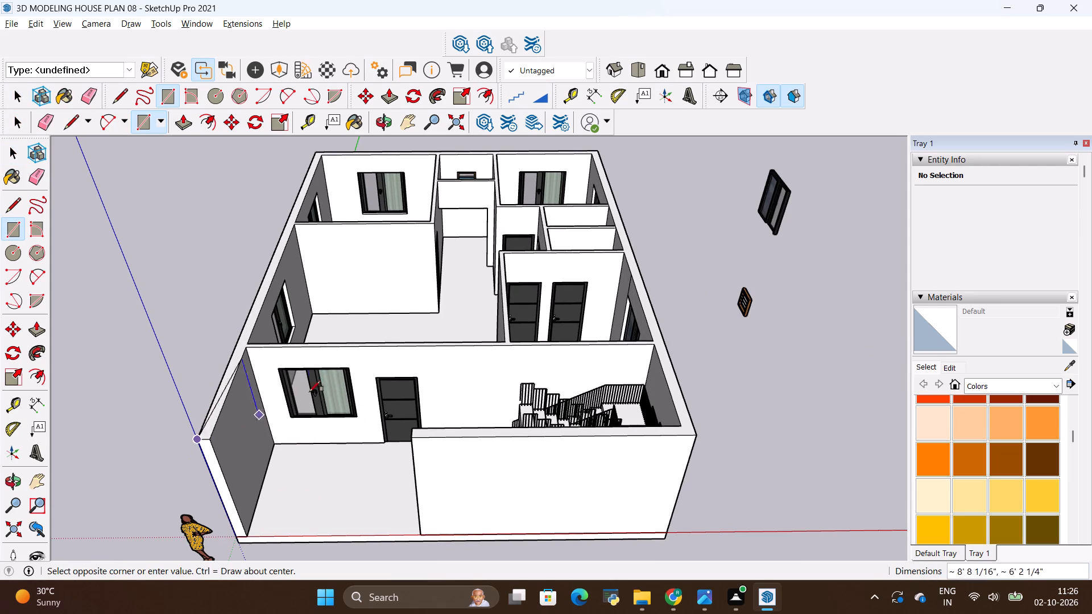
{"action": "left_click", "coordinate": [598, 150]}
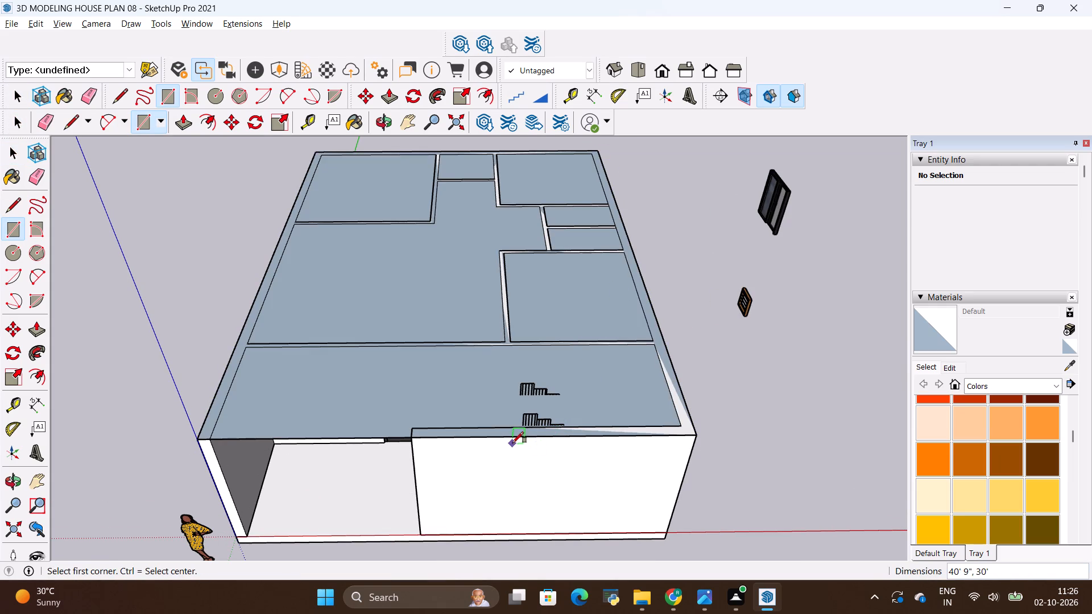
Draw a line across the roof face from the inner walls' junction corner to the front wall's outer edge, bounding the staircase bay.
{"action": "key", "text": "l"}
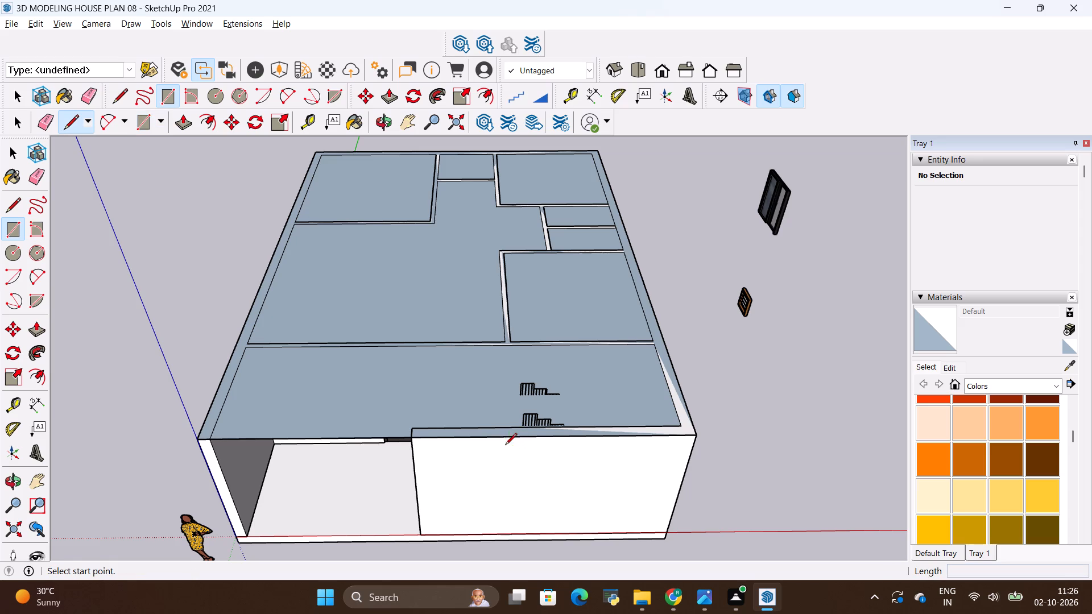
{"action": "scroll", "coordinate": [519, 345], "scroll_direction": "up", "scroll_amount": 7}
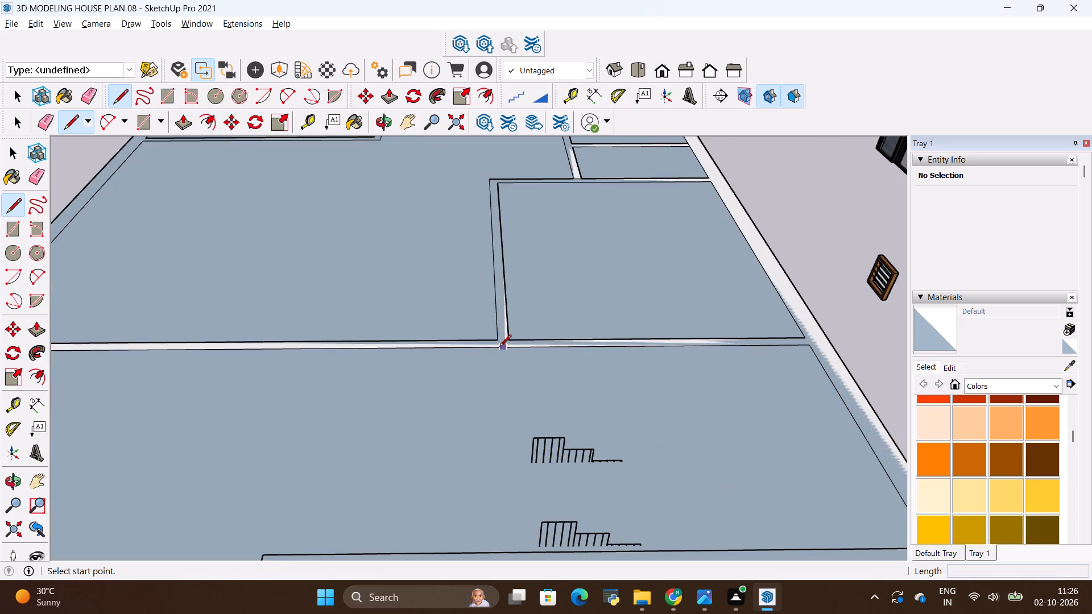
{"action": "scroll", "coordinate": [504, 341], "scroll_direction": "up", "scroll_amount": 4}
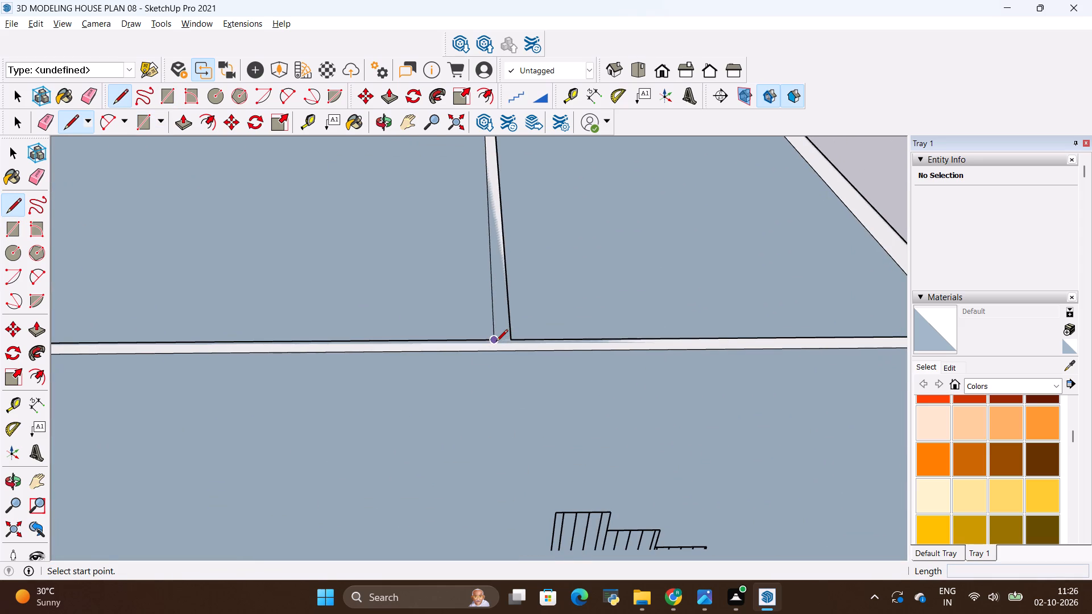
{"action": "left_click", "coordinate": [496, 342]}
{"action": "scroll", "coordinate": [498, 372], "scroll_direction": "down", "scroll_amount": 8}
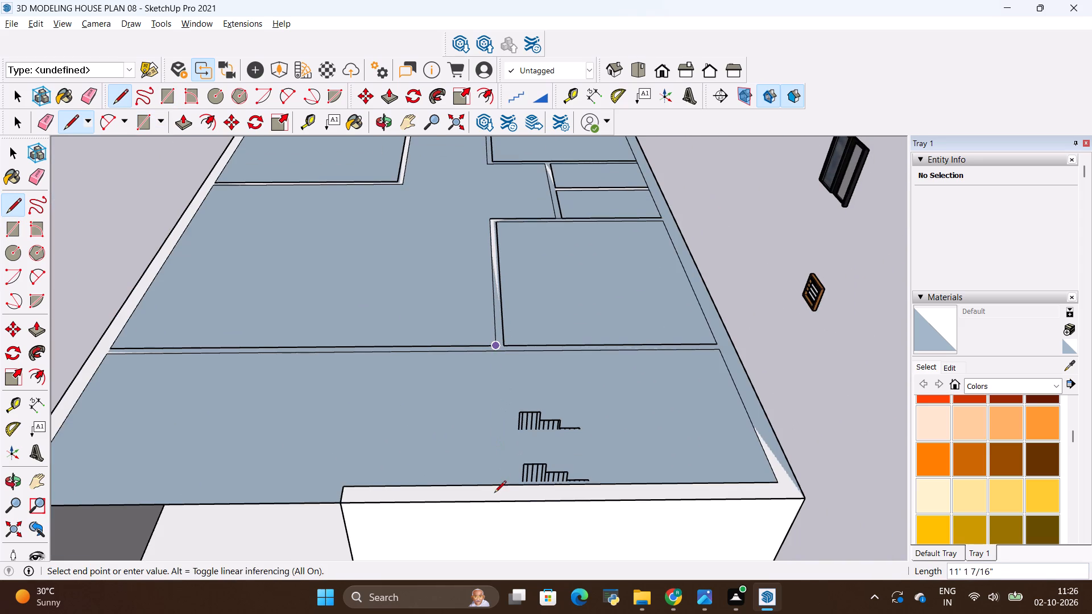
{"action": "left_click", "coordinate": [500, 505]}
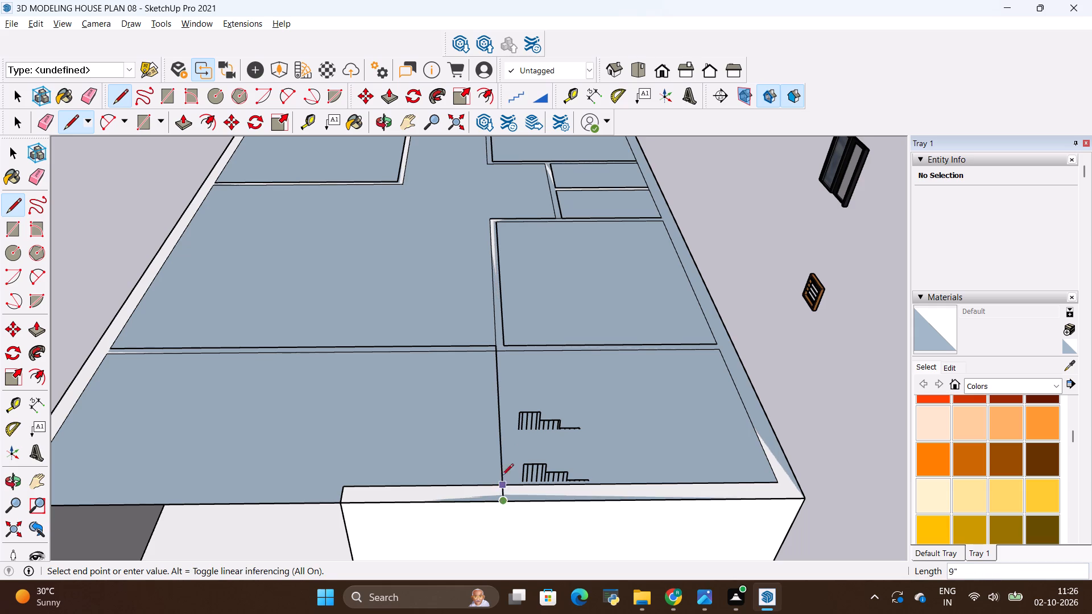
{"action": "key", "text": "Escape"}
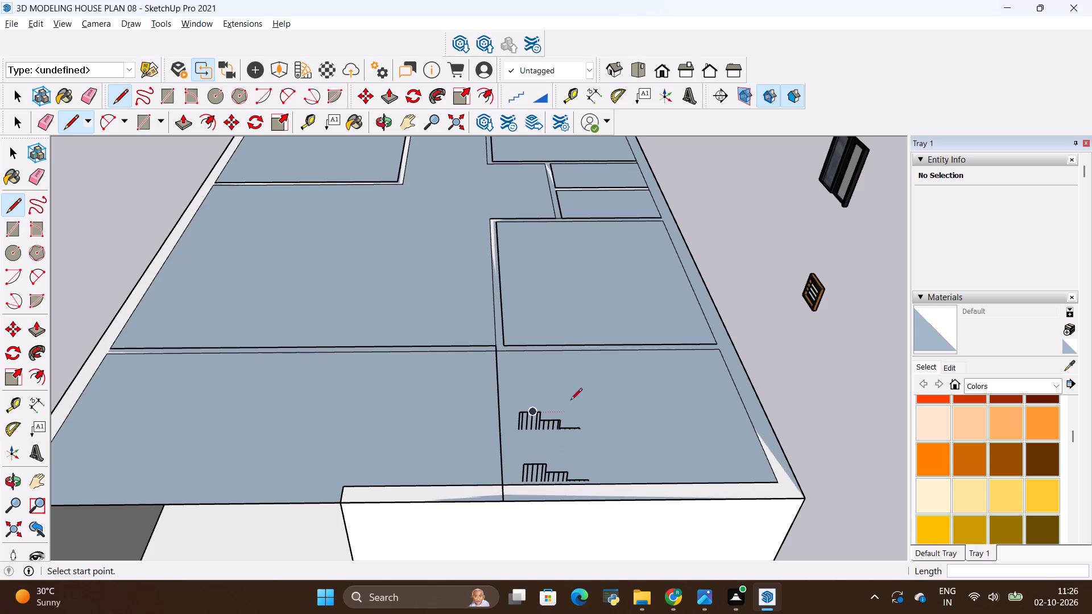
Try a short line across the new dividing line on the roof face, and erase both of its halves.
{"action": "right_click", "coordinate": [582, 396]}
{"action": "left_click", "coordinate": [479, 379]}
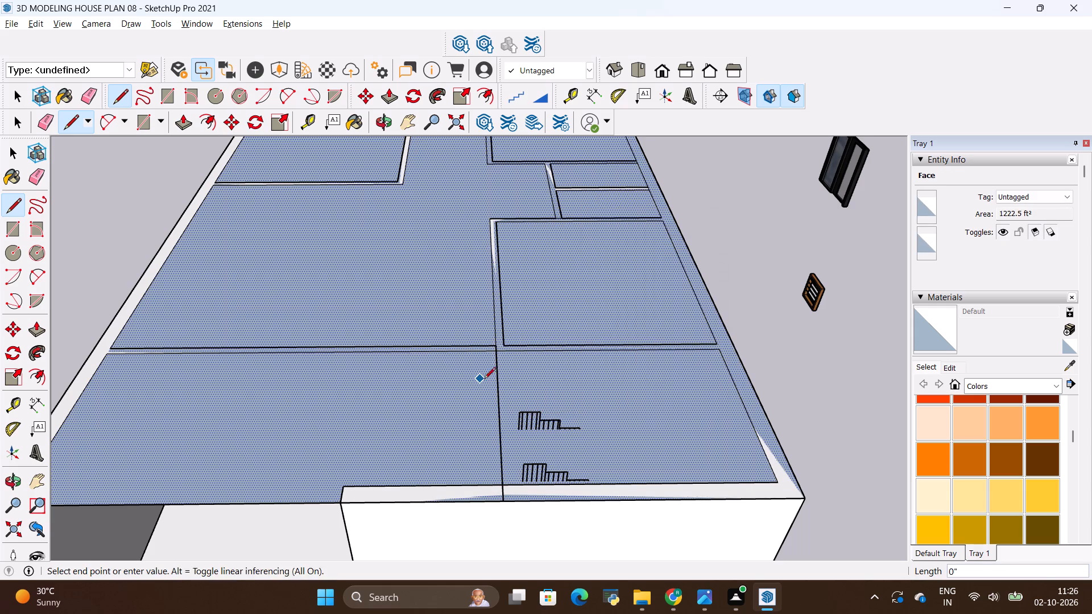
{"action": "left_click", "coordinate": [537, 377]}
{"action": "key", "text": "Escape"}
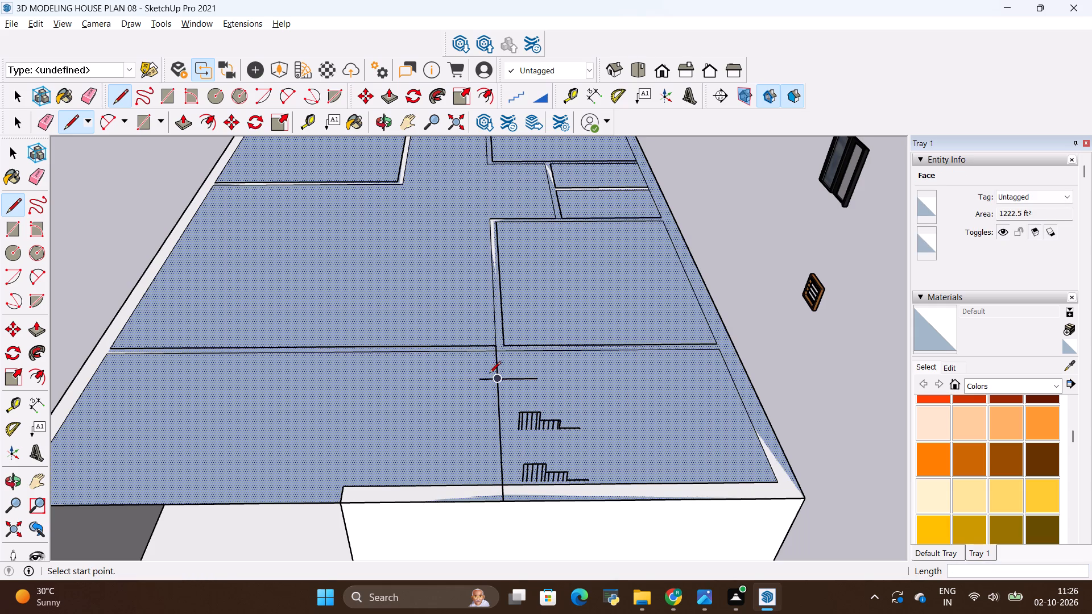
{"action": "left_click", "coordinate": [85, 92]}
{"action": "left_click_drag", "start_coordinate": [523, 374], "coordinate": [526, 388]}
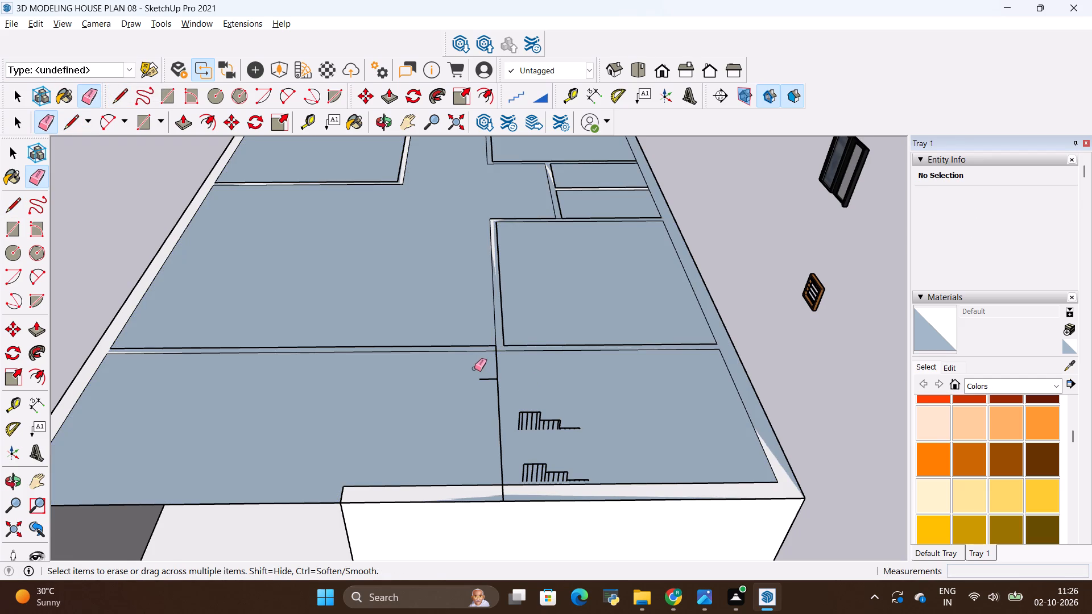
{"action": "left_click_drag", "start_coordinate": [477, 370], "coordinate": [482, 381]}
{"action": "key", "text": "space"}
Draw an 11' 2 1/4" line on the roof face along the inner wall, from the dividing line to the side wall's outer edge.
{"action": "left_click", "coordinate": [578, 392]}
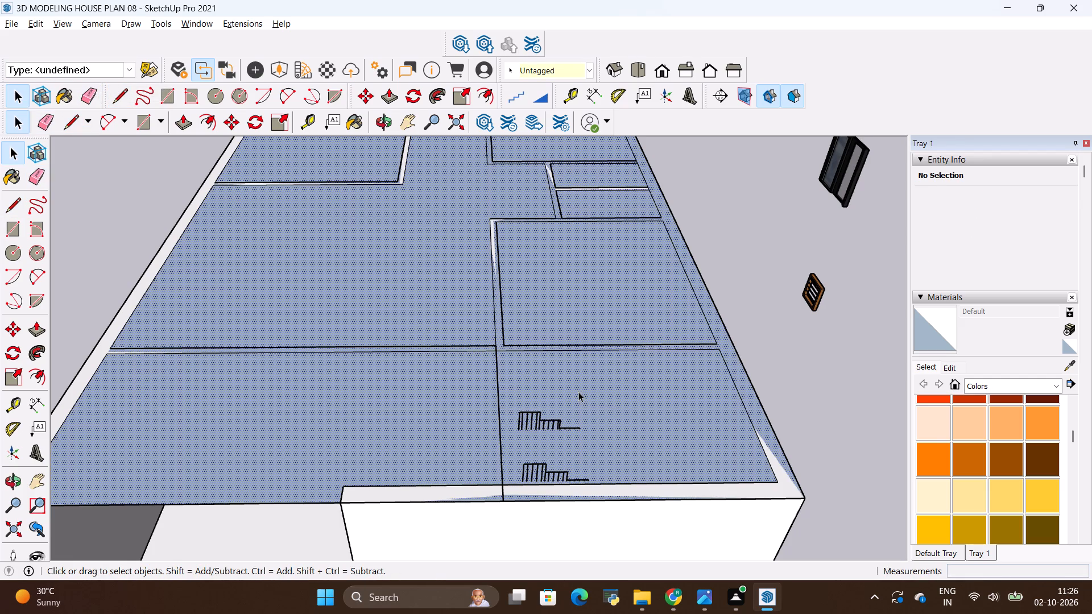
{"action": "left_click", "coordinate": [423, 378]}
{"action": "left_click", "coordinate": [438, 302]}
{"action": "triple_click", "coordinate": [578, 396]}
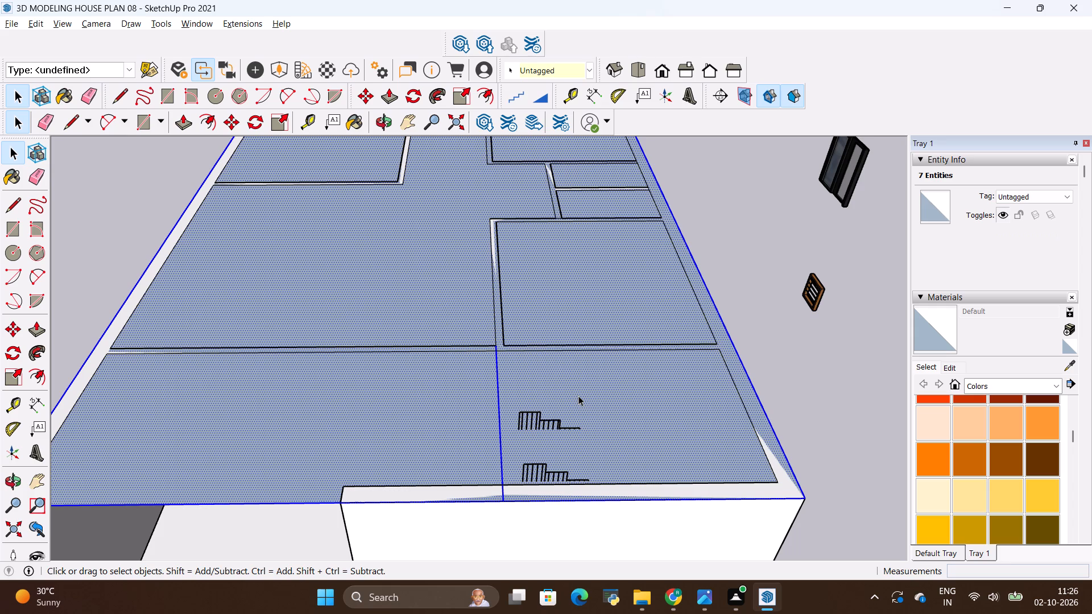
{"action": "key", "text": "l"}
{"action": "left_click", "coordinate": [497, 351]}
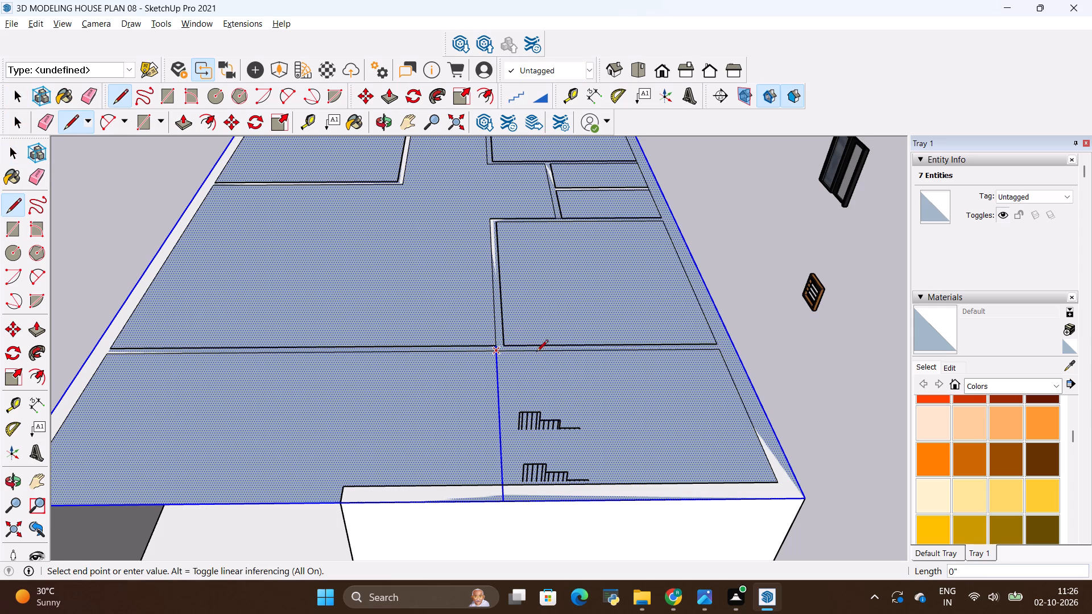
{"action": "left_click", "coordinate": [736, 350]}
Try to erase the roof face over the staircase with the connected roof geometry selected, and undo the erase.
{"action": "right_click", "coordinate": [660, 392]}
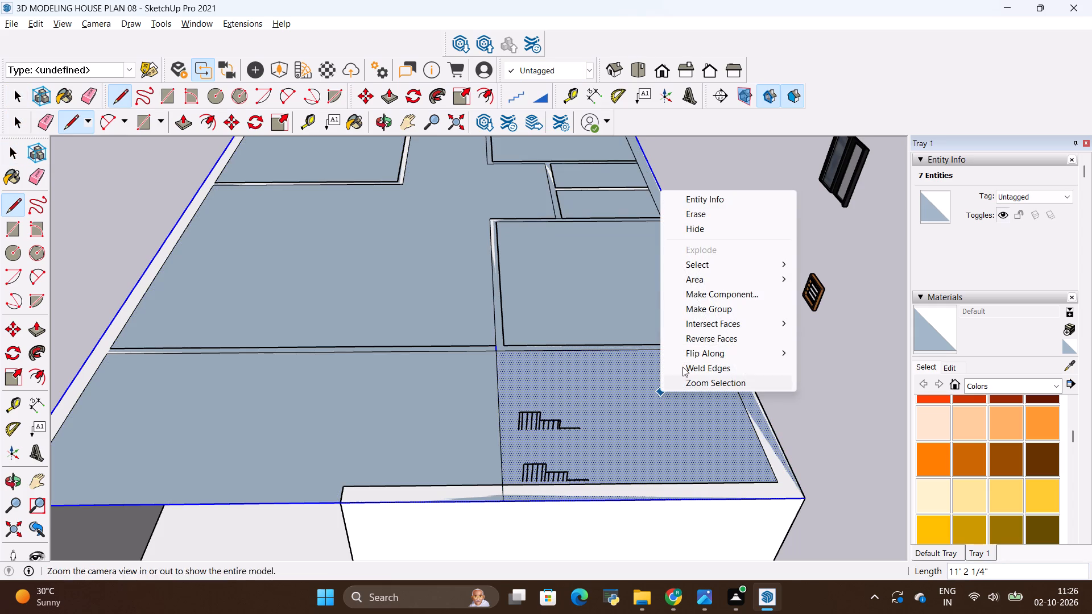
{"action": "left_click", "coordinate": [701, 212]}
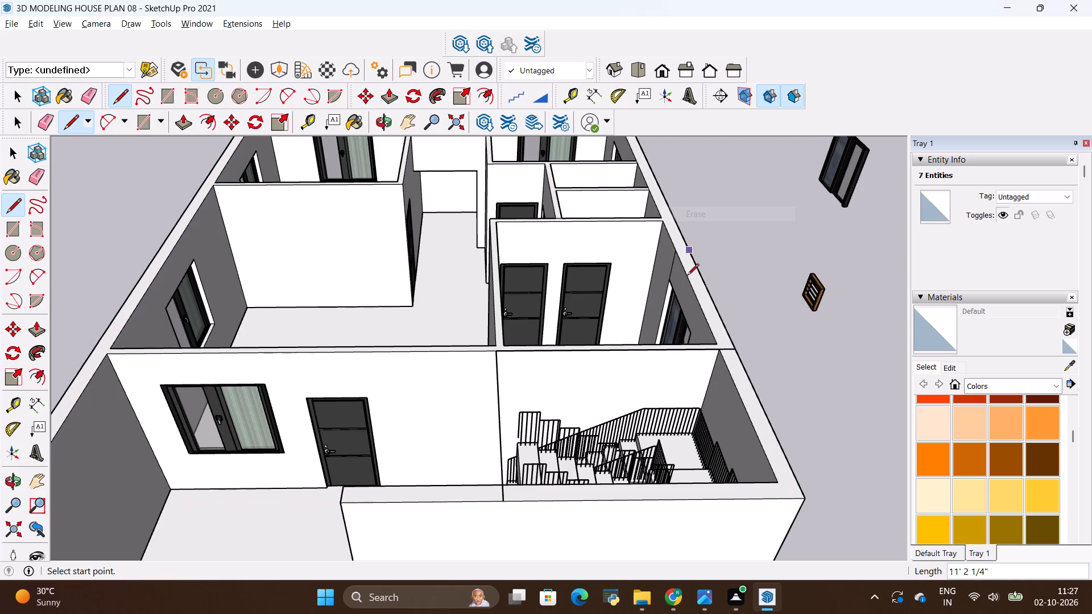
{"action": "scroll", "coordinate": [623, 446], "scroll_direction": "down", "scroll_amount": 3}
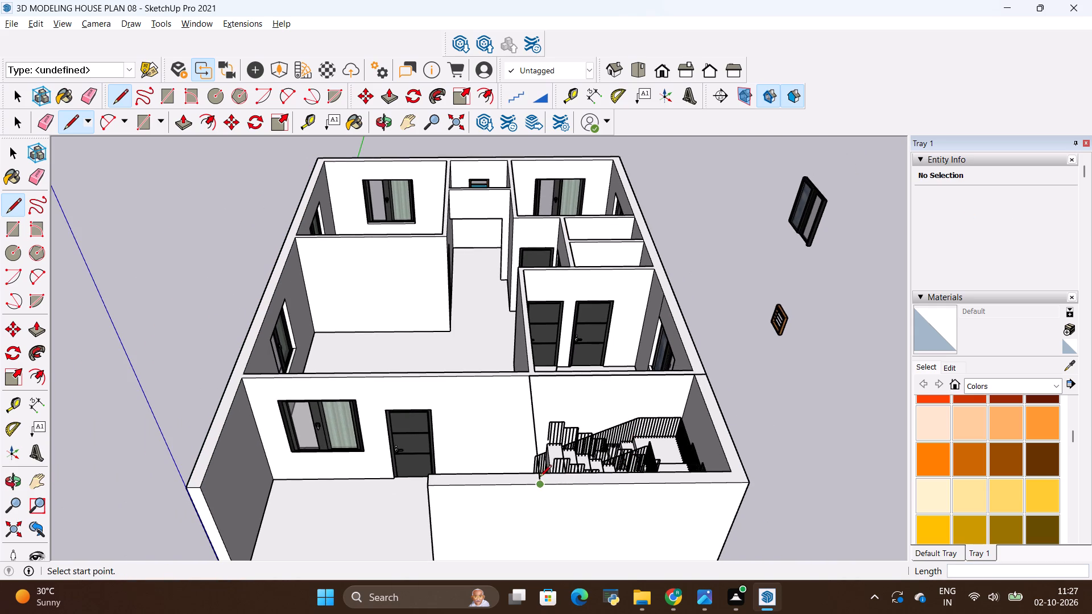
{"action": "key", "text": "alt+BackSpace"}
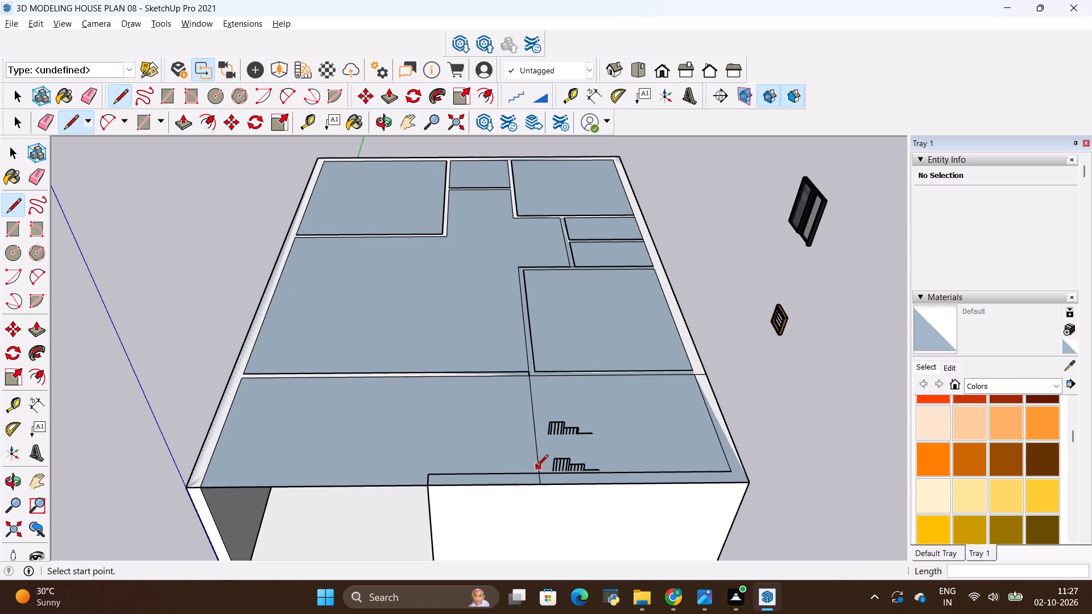
Cut the stairwell opening by drawing a 10' 5 1/4" by 7' 9 3/4" rectangle inside the staircase bay's walls and erasing its face.
{"action": "key", "text": "r"}
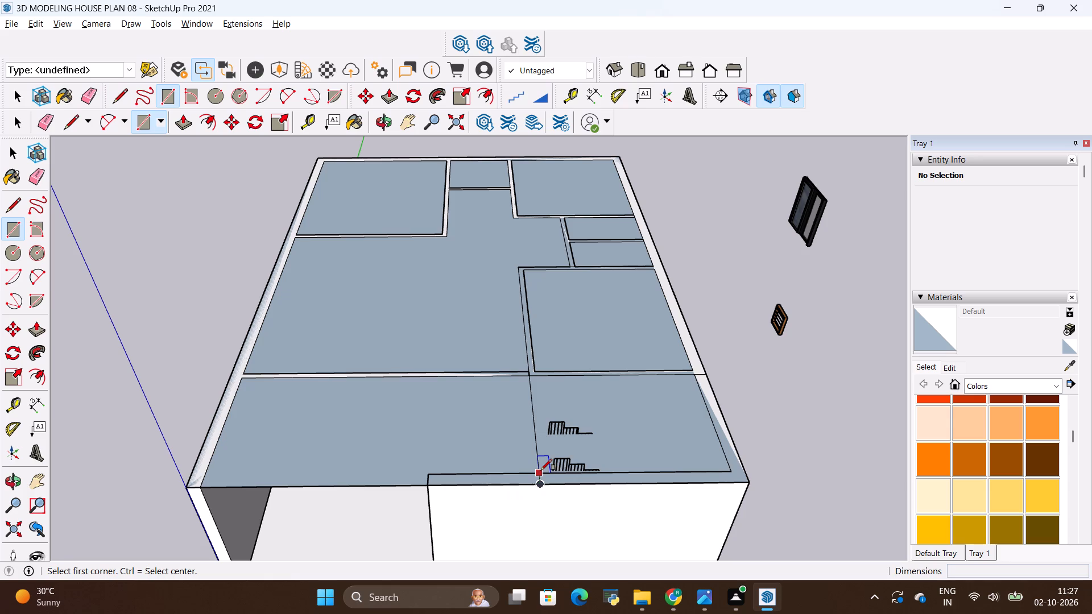
{"action": "left_click", "coordinate": [540, 472]}
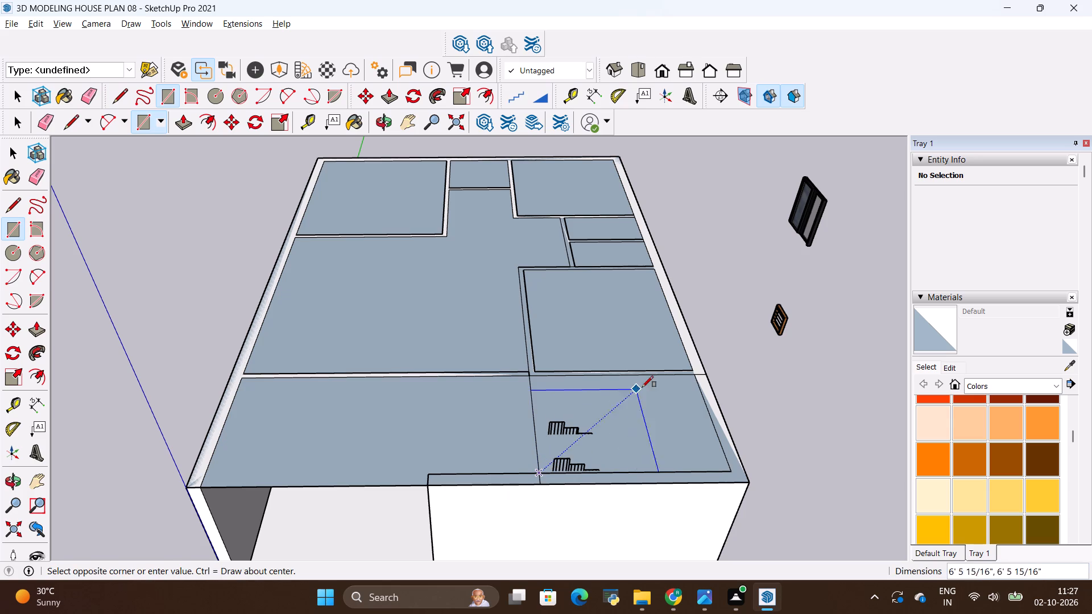
{"action": "left_click", "coordinate": [700, 374]}
{"action": "right_click", "coordinate": [618, 408]}
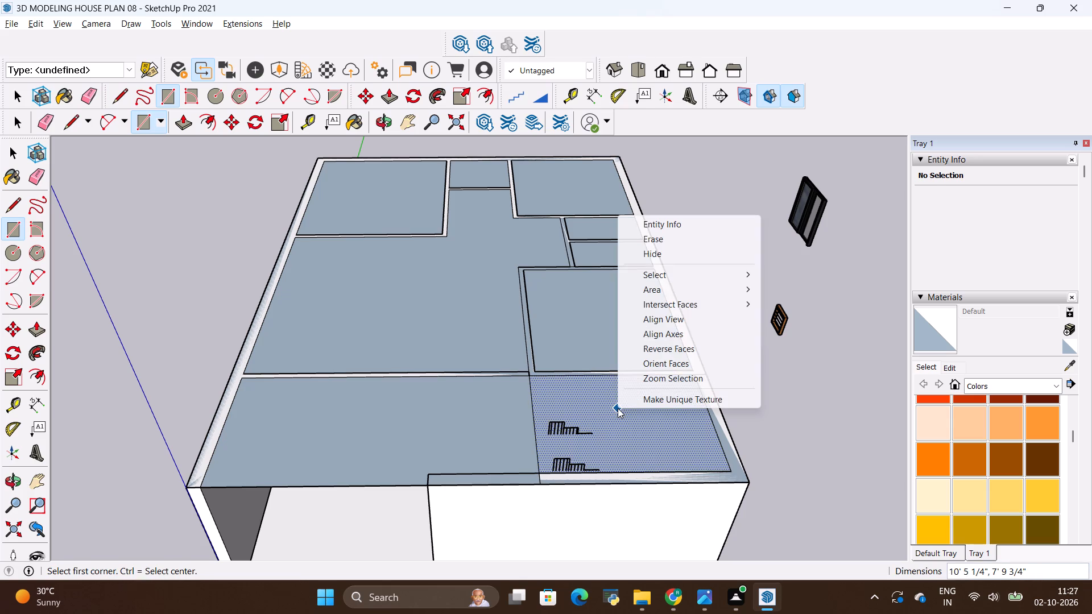
{"action": "left_click", "coordinate": [665, 243]}
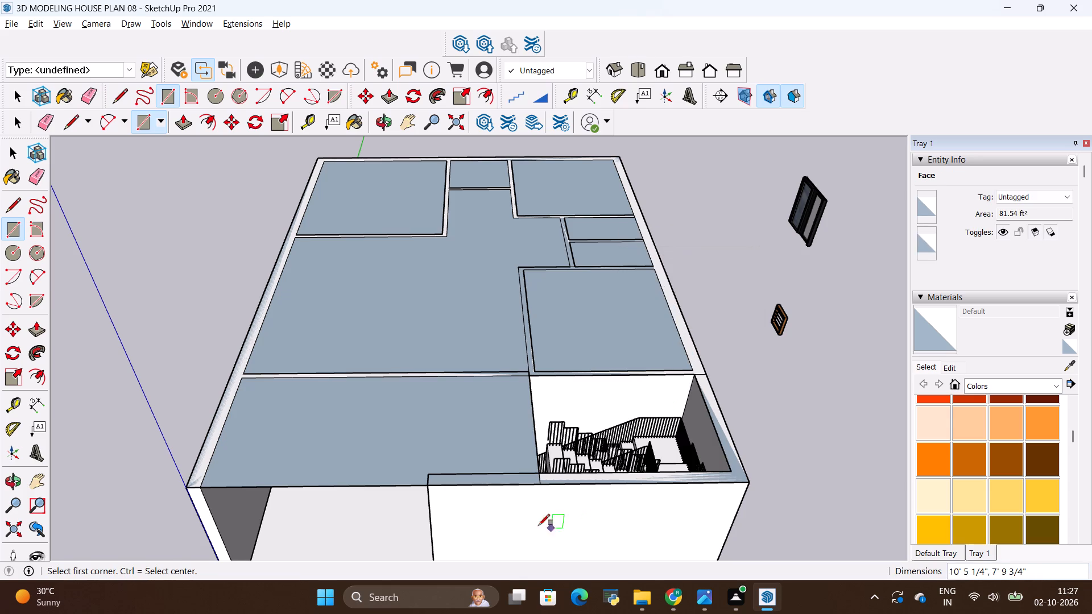
Push/Pull the remaining roof face upward 9" to form the roof slab.
{"action": "scroll", "coordinate": [527, 512], "scroll_direction": "down", "scroll_amount": 2}
{"action": "scroll", "coordinate": [542, 496], "scroll_direction": "up", "scroll_amount": 7}
{"action": "middle_click_drag", "start_coordinate": [603, 489], "coordinate": [468, 525]}
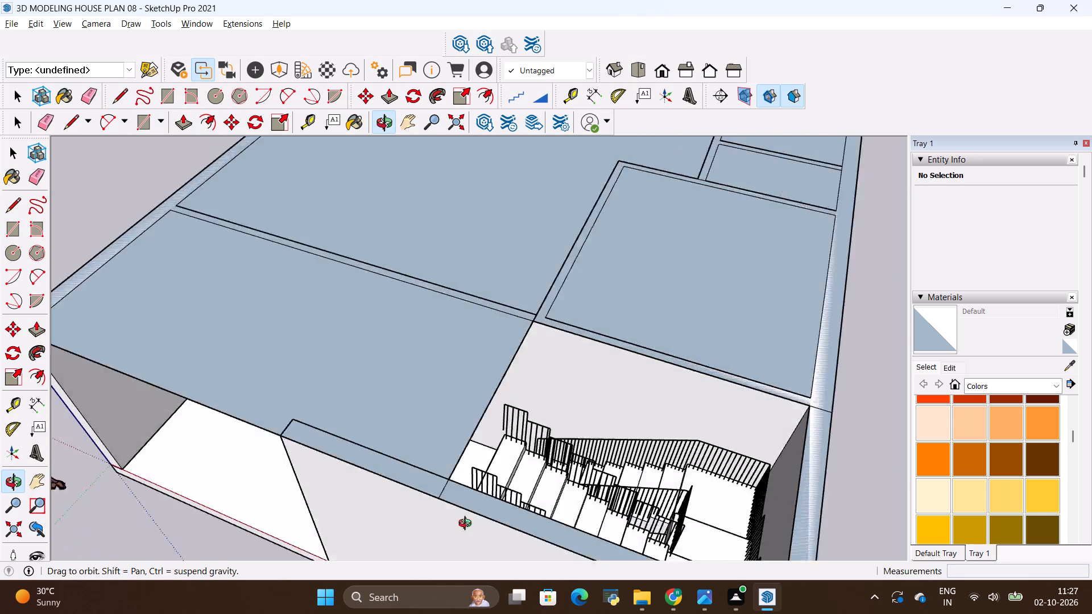
{"action": "middle_click_drag", "start_coordinate": [468, 525], "coordinate": [601, 464]}
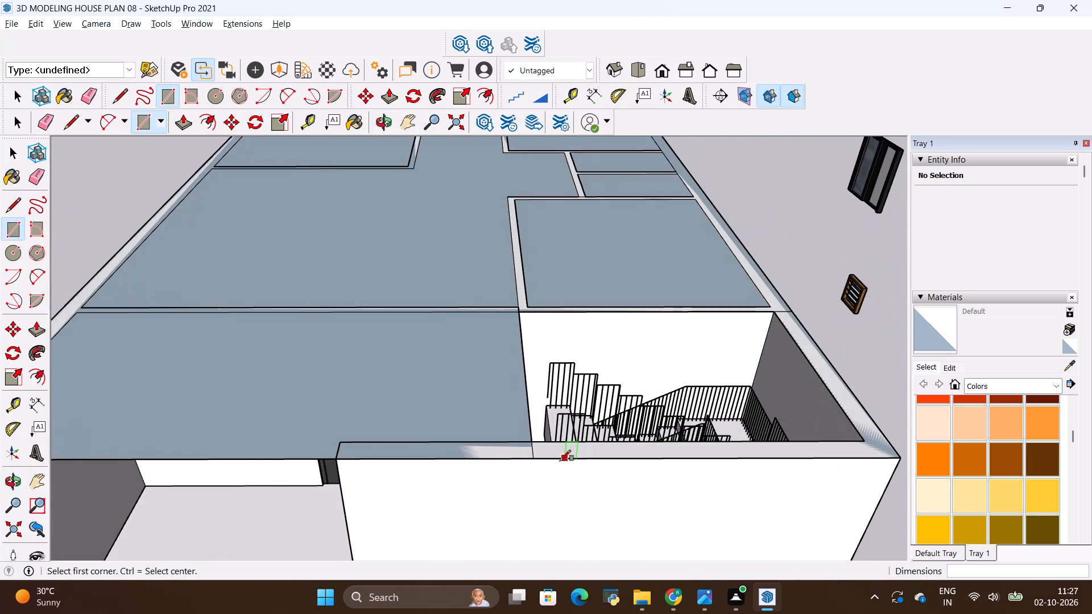
{"action": "key", "text": "p"}
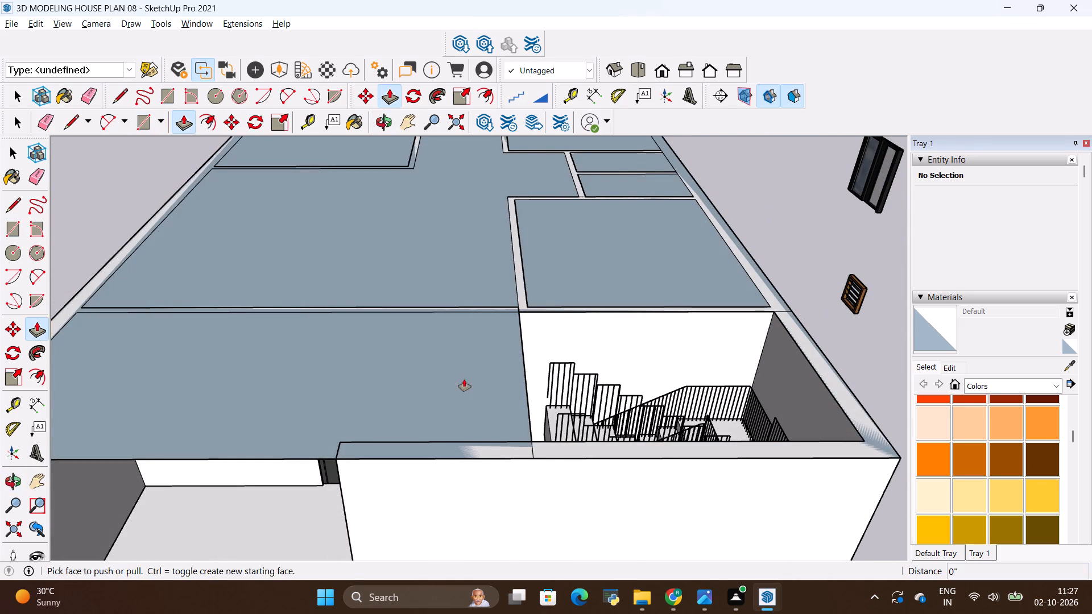
{"action": "left_click", "coordinate": [464, 379]}
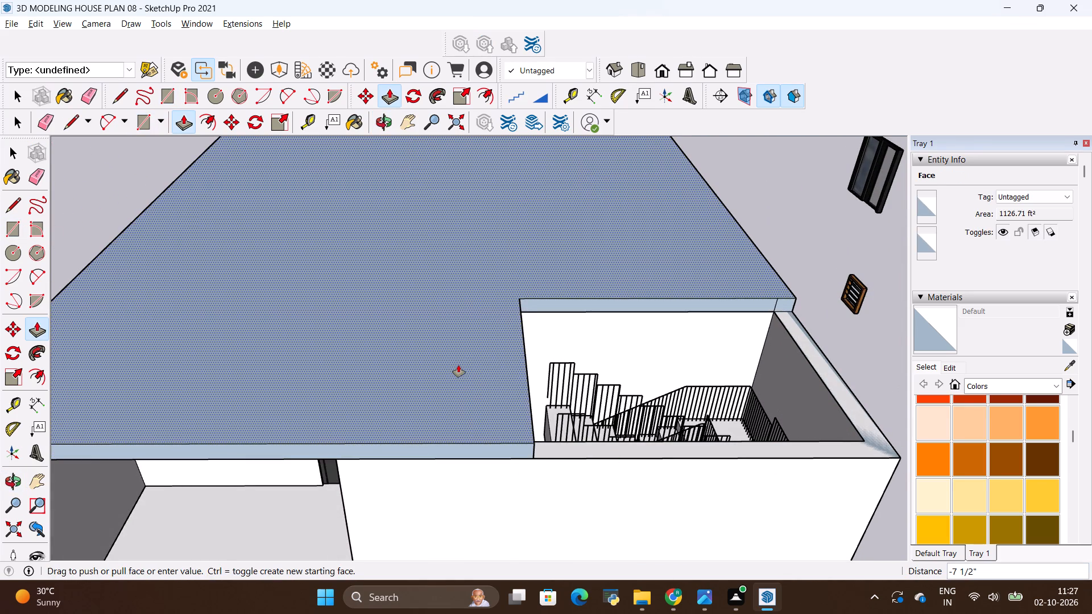
{"action": "key", "text": "BackSpace"}
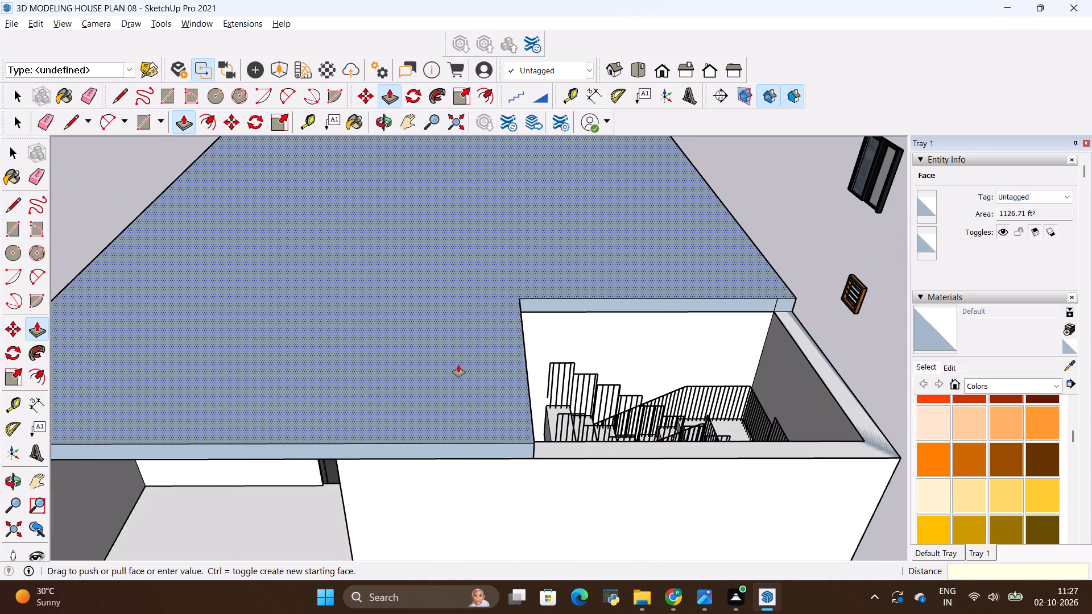
{"action": "key", "text": "9"}
{"action": "key", "text": "apostrophe"}
{"action": "key", "text": "BackSpace"}
{"action": "key", "text": "shift+quotedbl"}
{"action": "key", "text": "Return"}
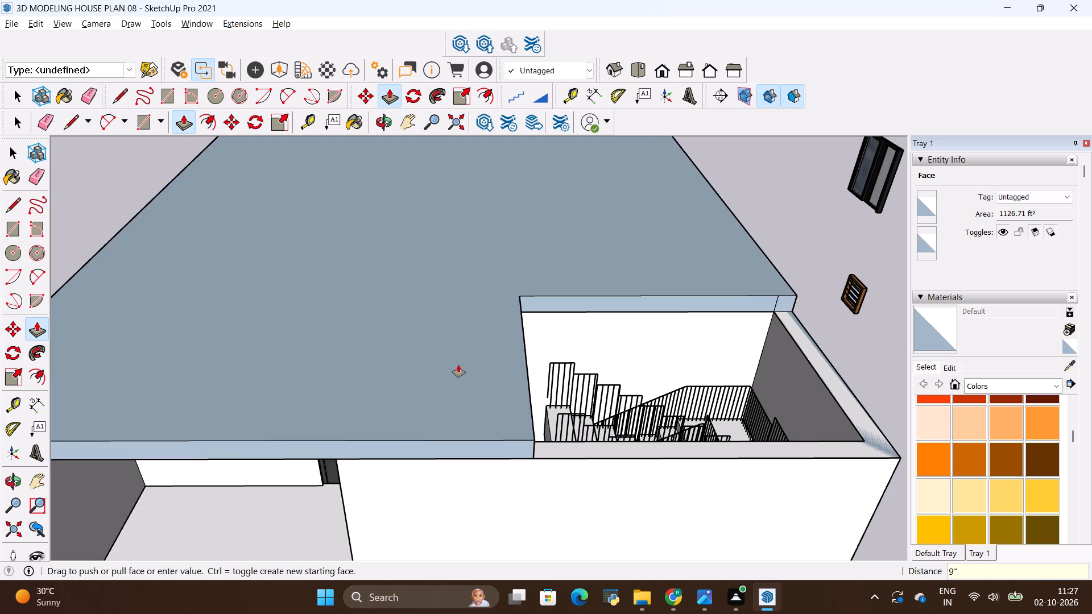
Examine the roof slab's edge around the stairwell opening and the staircase below it from several angles.
{"action": "scroll", "coordinate": [464, 370], "scroll_direction": "down", "scroll_amount": 4}
{"action": "scroll", "coordinate": [555, 371], "scroll_direction": "up", "scroll_amount": 2}
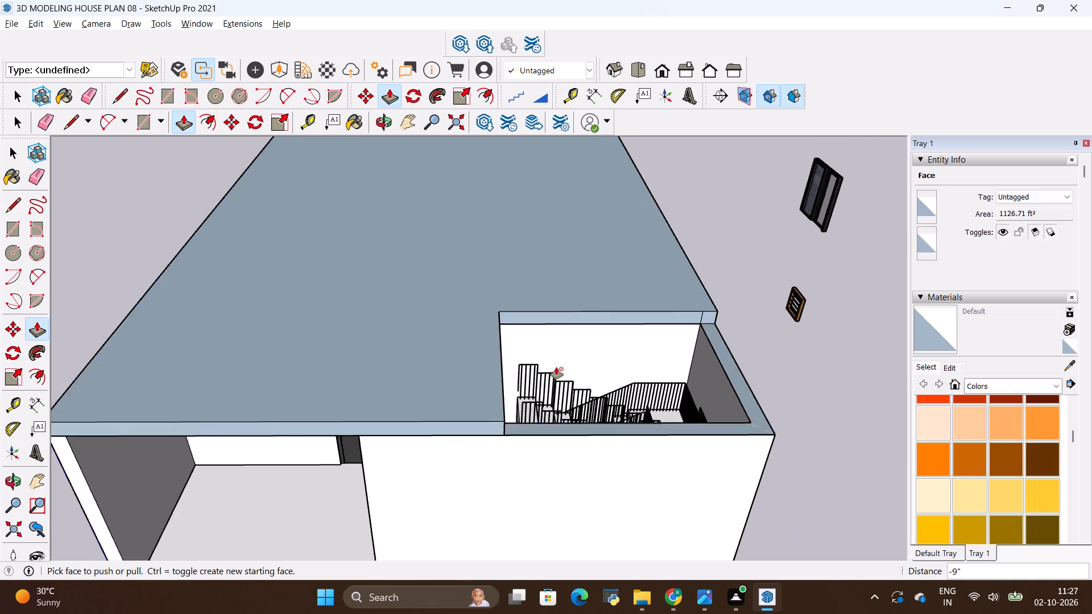
{"action": "scroll", "coordinate": [556, 367], "scroll_direction": "up", "scroll_amount": 1}
{"action": "scroll", "coordinate": [478, 502], "scroll_direction": "down", "scroll_amount": 4}
{"action": "middle_click_drag", "start_coordinate": [599, 492], "coordinate": [316, 443]}
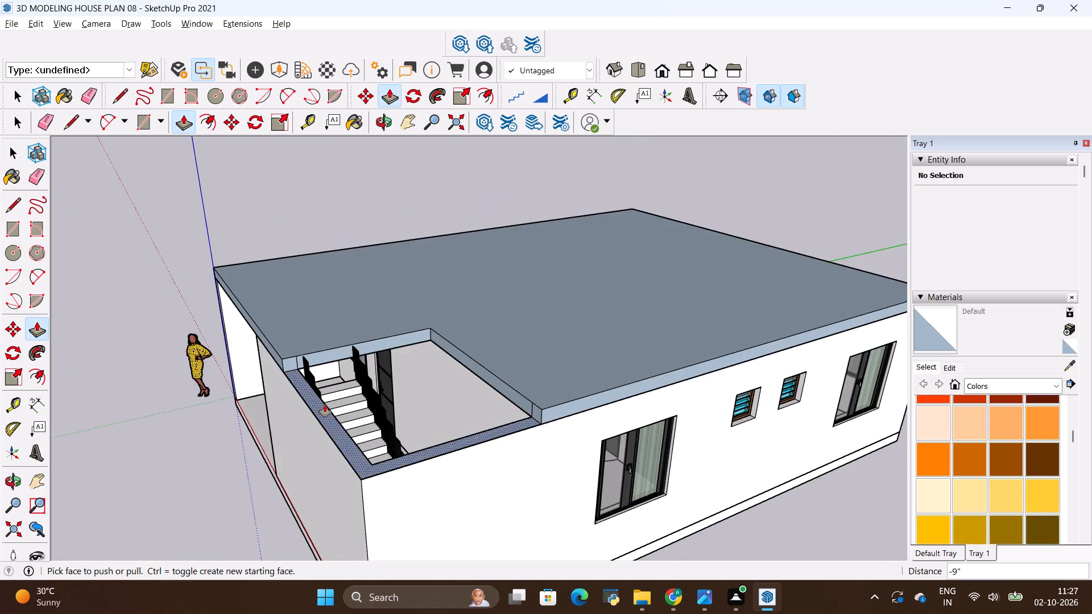
{"action": "scroll", "coordinate": [328, 366], "scroll_direction": "up", "scroll_amount": 12}
{"action": "scroll", "coordinate": [358, 394], "scroll_direction": "down", "scroll_amount": 3}
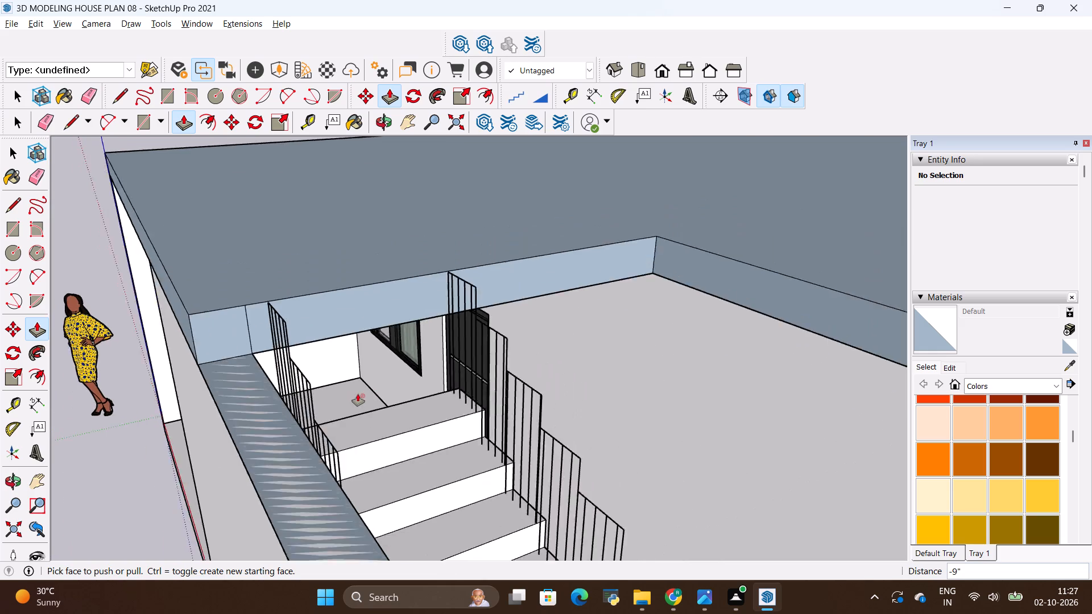
{"action": "scroll", "coordinate": [358, 394], "scroll_direction": "down", "scroll_amount": 2}
{"action": "scroll", "coordinate": [388, 432], "scroll_direction": "down", "scroll_amount": 3}
{"action": "middle_click_drag", "start_coordinate": [338, 515], "coordinate": [604, 557]}
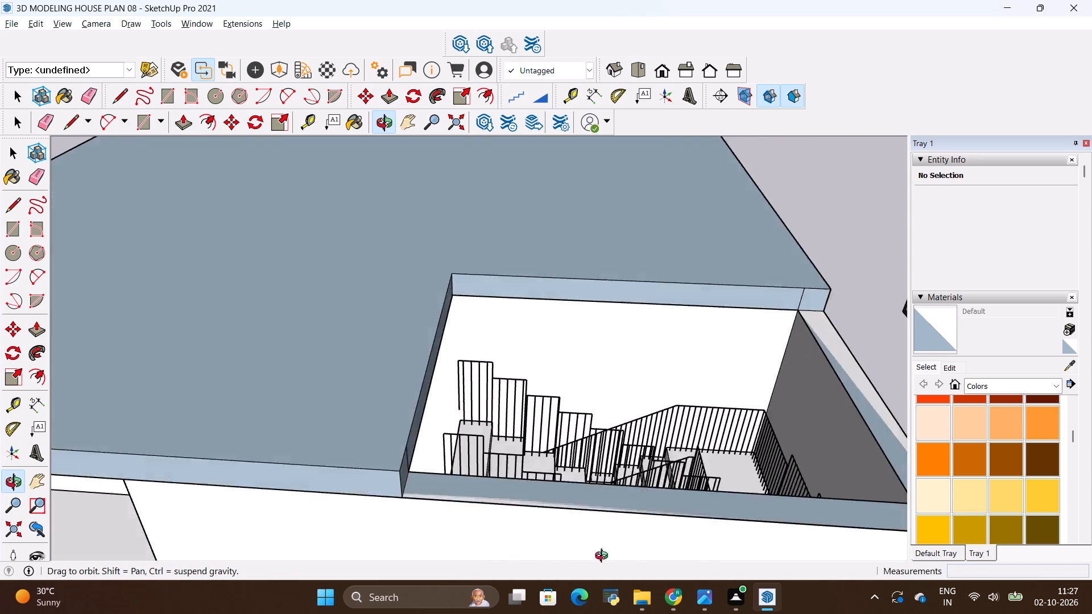
{"action": "middle_click_drag", "start_coordinate": [604, 557], "coordinate": [198, 545]}
{"action": "scroll", "coordinate": [354, 331], "scroll_direction": "up", "scroll_amount": 4}
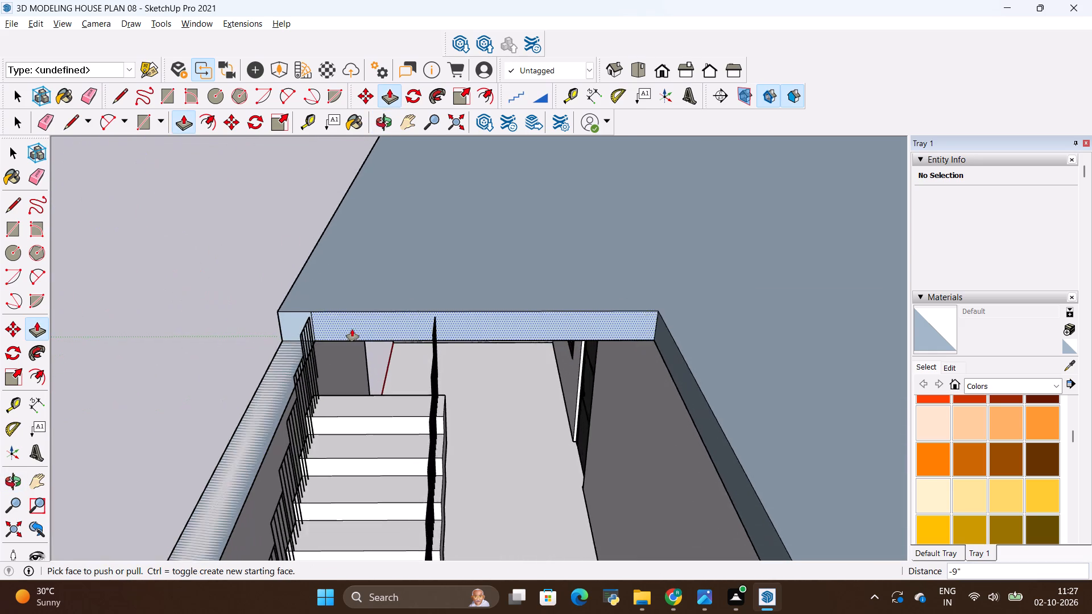
{"action": "scroll", "coordinate": [352, 329], "scroll_direction": "up", "scroll_amount": 6}
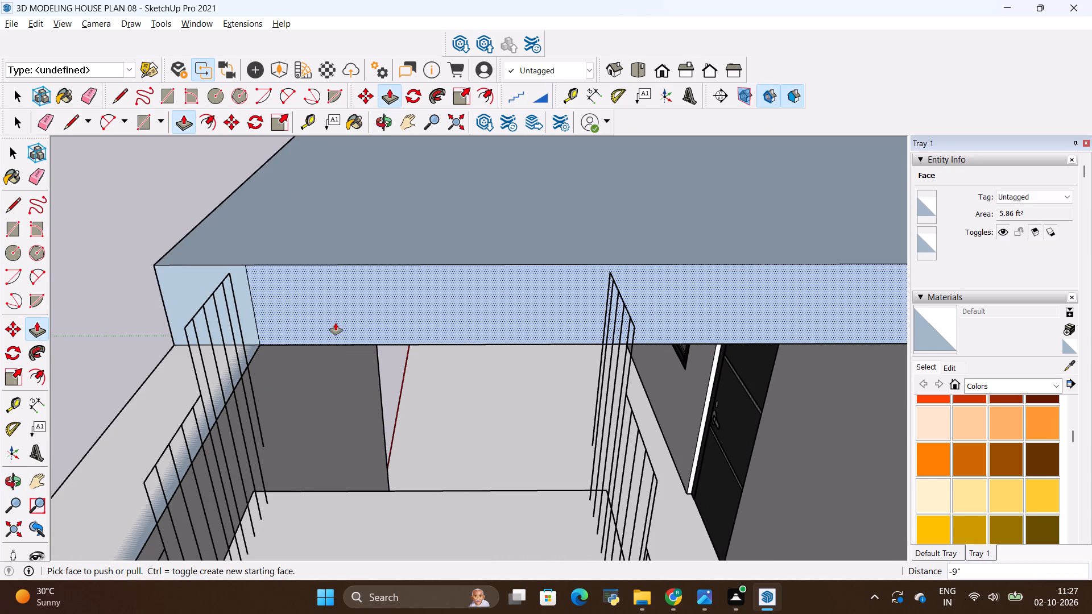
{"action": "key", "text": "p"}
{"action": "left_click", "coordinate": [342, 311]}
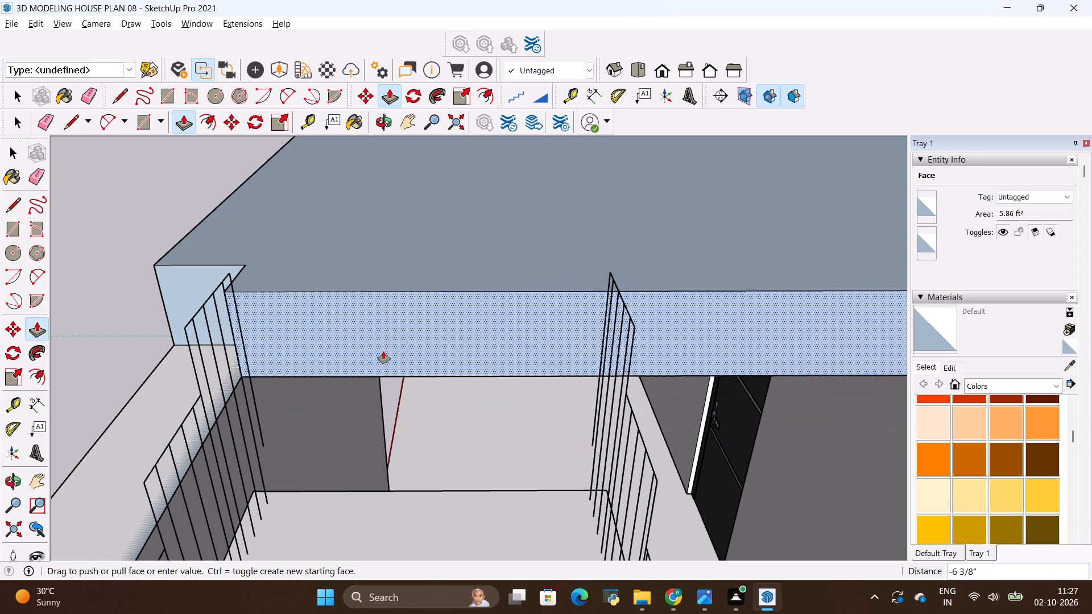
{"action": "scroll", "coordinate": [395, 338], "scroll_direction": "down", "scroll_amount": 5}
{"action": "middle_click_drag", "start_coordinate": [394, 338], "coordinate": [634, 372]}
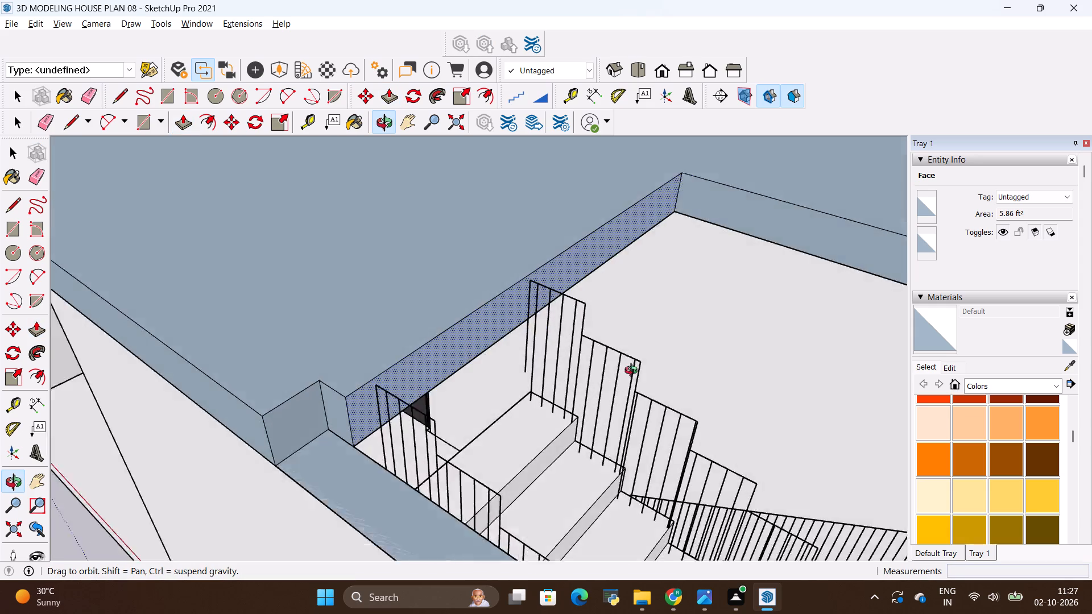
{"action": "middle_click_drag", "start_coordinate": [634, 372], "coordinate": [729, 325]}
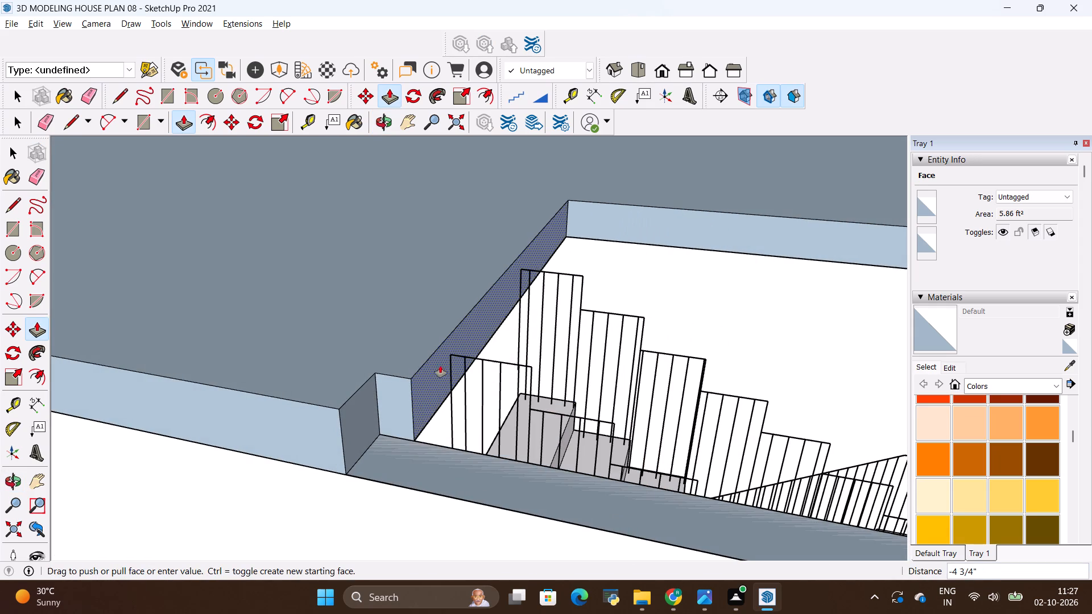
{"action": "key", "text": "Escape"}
Inspect the staircase and its railings through the stairwell opening, up to where the top steps meet the roof slab.
{"action": "scroll", "coordinate": [377, 451], "scroll_direction": "down", "scroll_amount": 5}
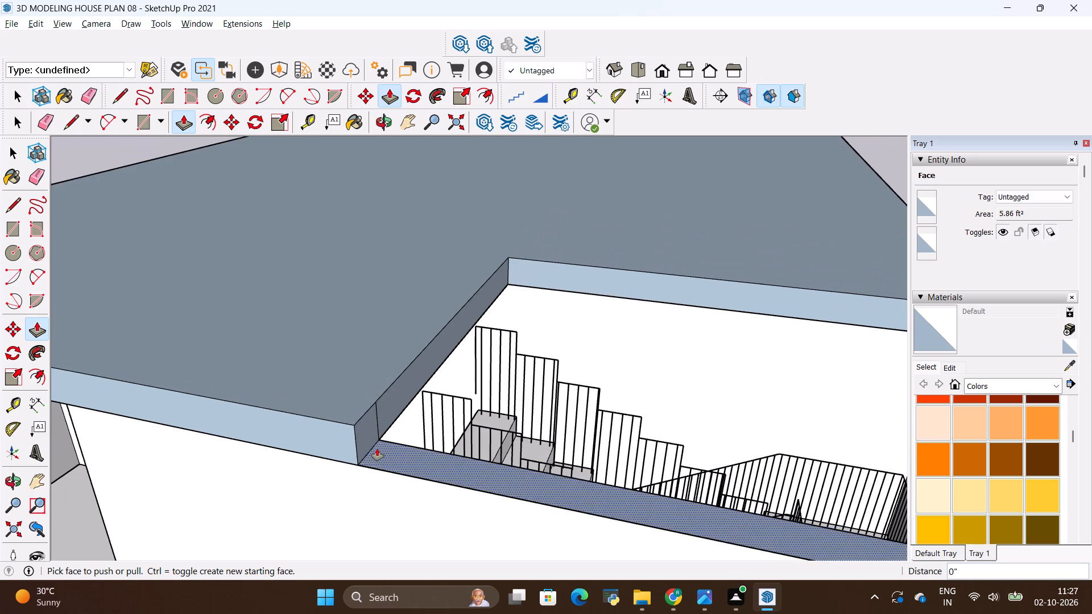
{"action": "middle_click_drag", "start_coordinate": [385, 490], "coordinate": [734, 550]}
{"action": "scroll", "coordinate": [513, 396], "scroll_direction": "up", "scroll_amount": 2}
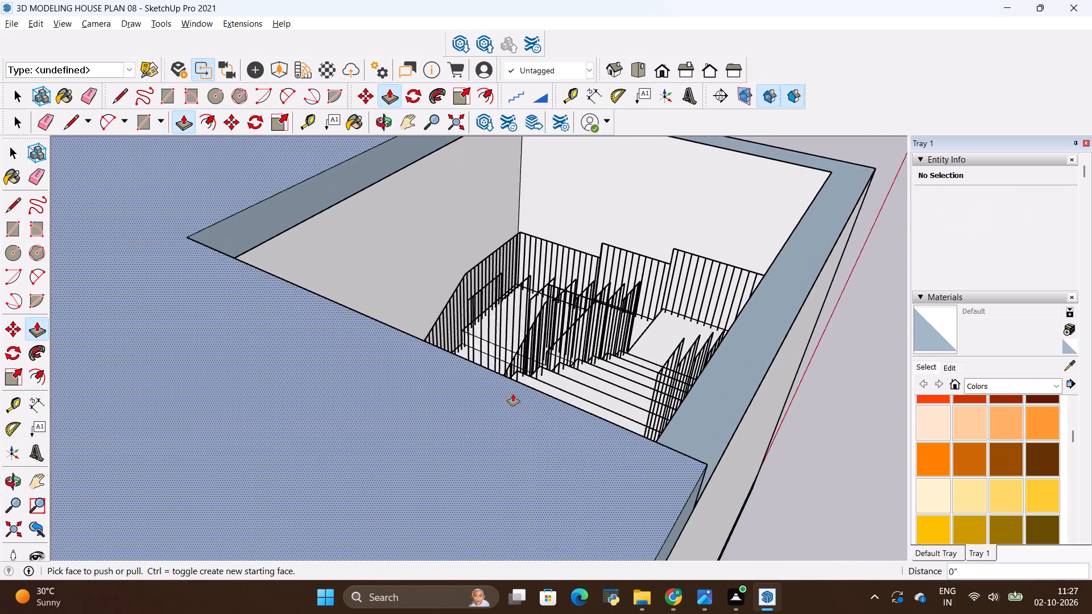
{"action": "scroll", "coordinate": [513, 394], "scroll_direction": "up", "scroll_amount": 12}
{"action": "left_click", "coordinate": [483, 394]}
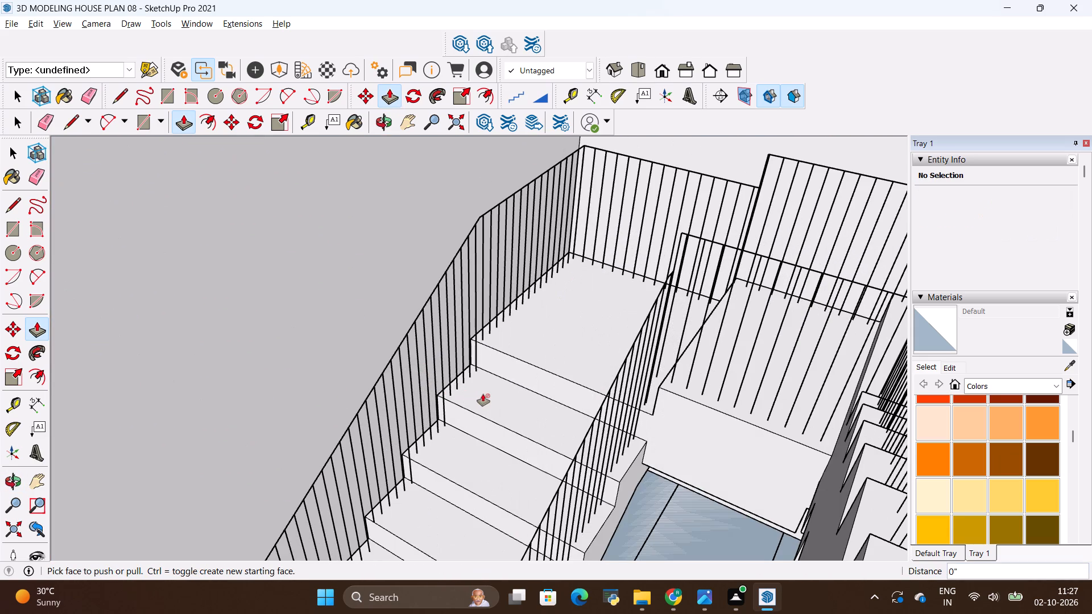
{"action": "key", "text": "Escape"}
{"action": "left_click", "coordinate": [490, 401]}
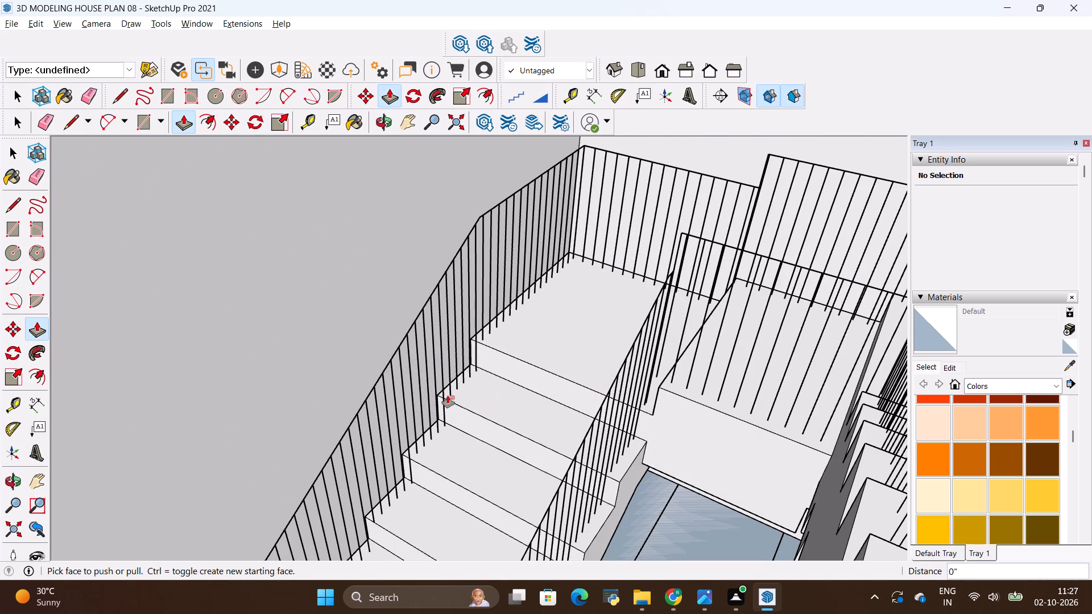
{"action": "key", "text": "Escape"}
{"action": "scroll", "coordinate": [437, 384], "scroll_direction": "down", "scroll_amount": 5}
{"action": "key", "text": "space"}
{"action": "left_click", "coordinate": [457, 405]}
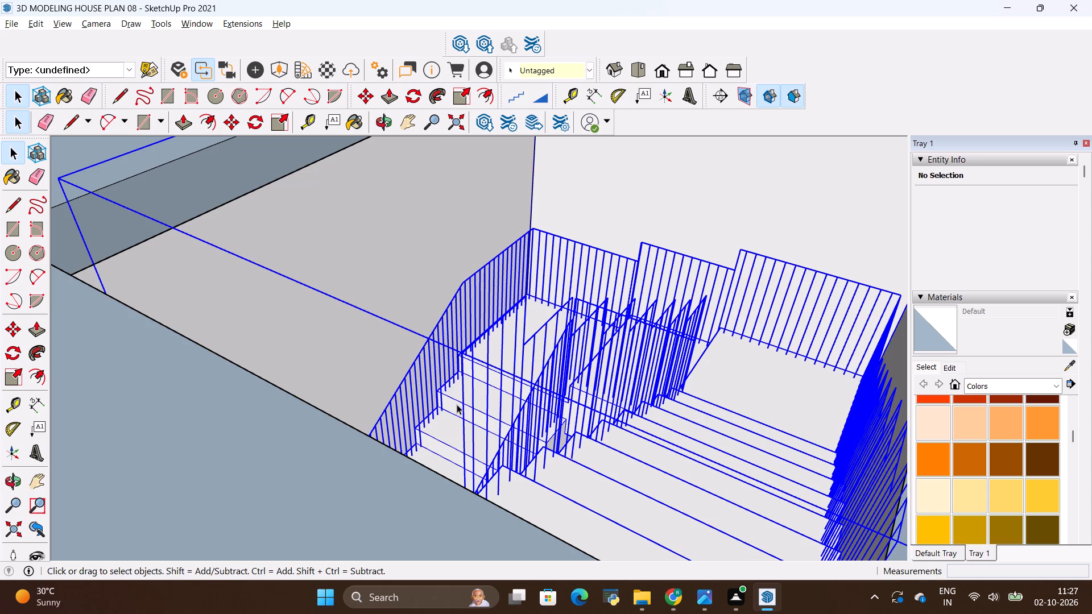
{"action": "right_click", "coordinate": [523, 316]}
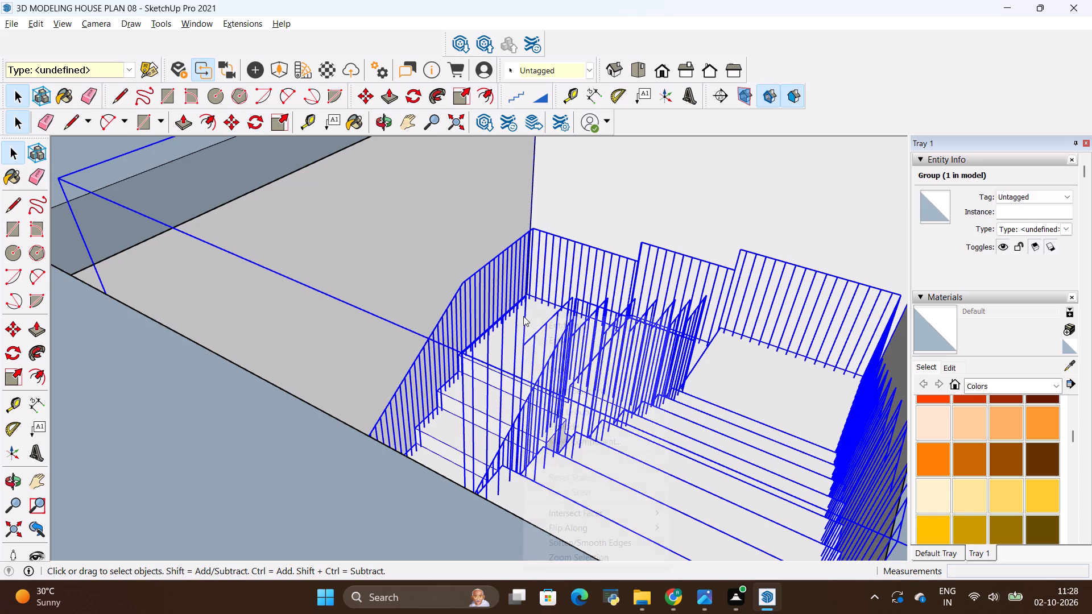
{"action": "left_click", "coordinate": [431, 235]}
{"action": "scroll", "coordinate": [431, 248], "scroll_direction": "down", "scroll_amount": 4}
{"action": "middle_click_drag", "start_coordinate": [561, 380], "coordinate": [114, 420]}
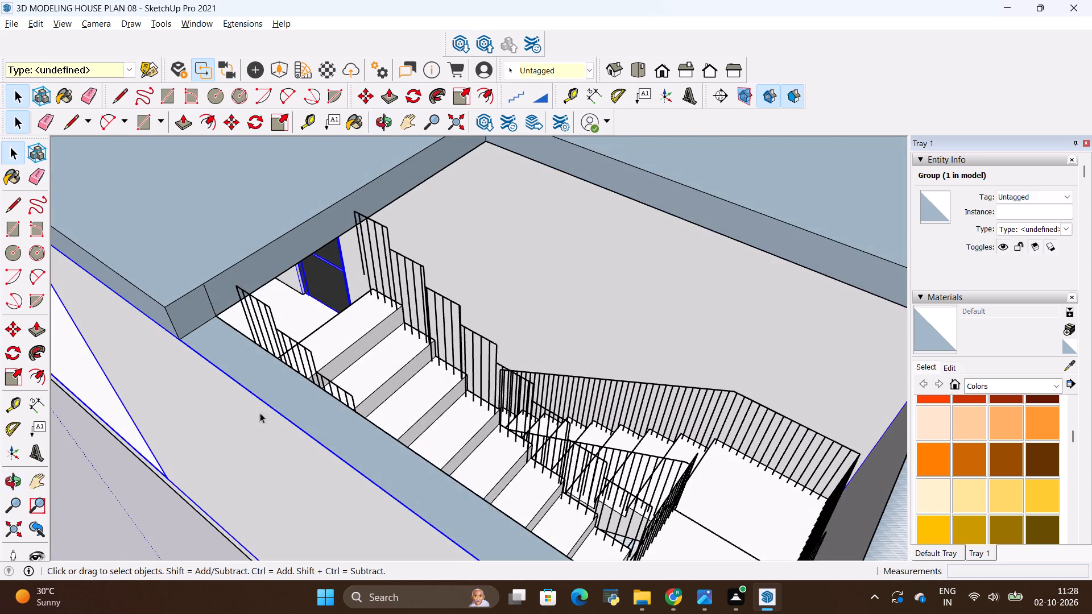
{"action": "scroll", "coordinate": [258, 326], "scroll_direction": "up", "scroll_amount": 3}
{"action": "scroll", "coordinate": [311, 399], "scroll_direction": "up", "scroll_amount": 2}
{"action": "middle_click_drag", "start_coordinate": [381, 499], "coordinate": [70, 431]}
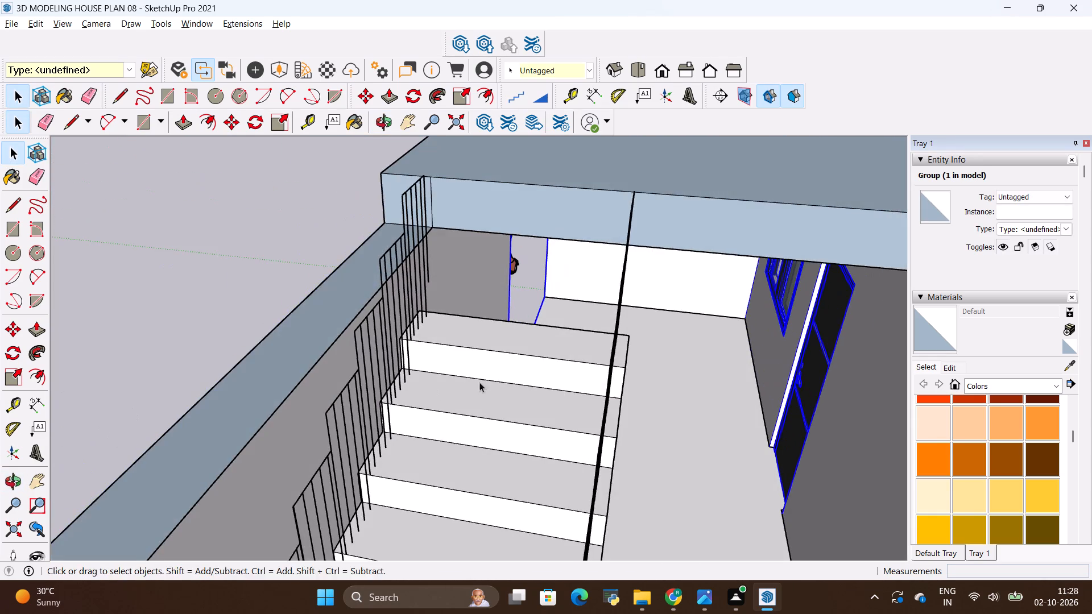
{"action": "middle_click_drag", "start_coordinate": [491, 375], "coordinate": [419, 331]}
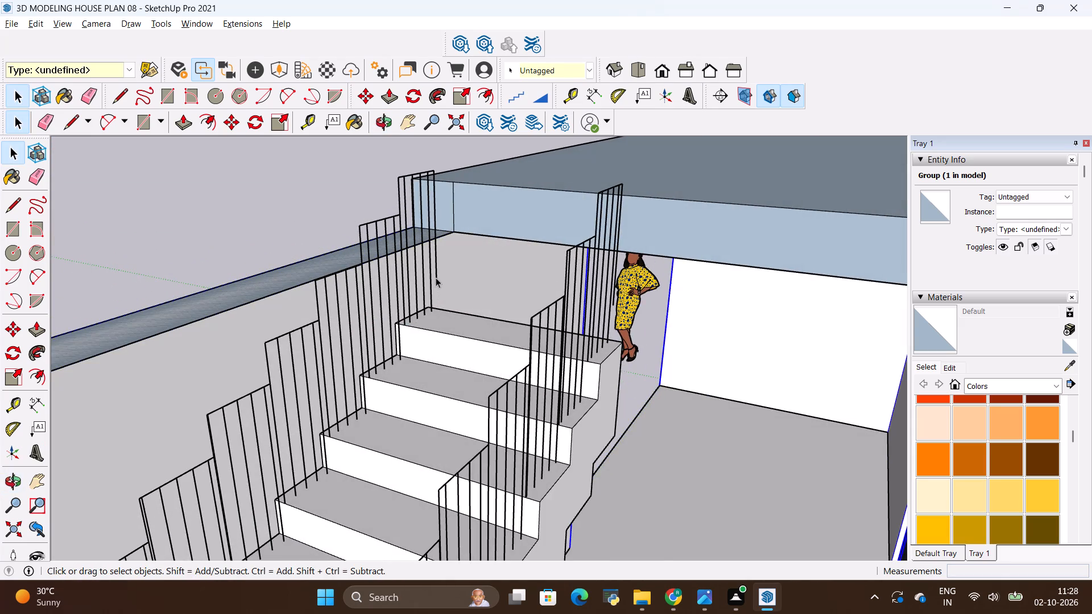
{"action": "scroll", "coordinate": [423, 240], "scroll_direction": "up", "scroll_amount": 6}
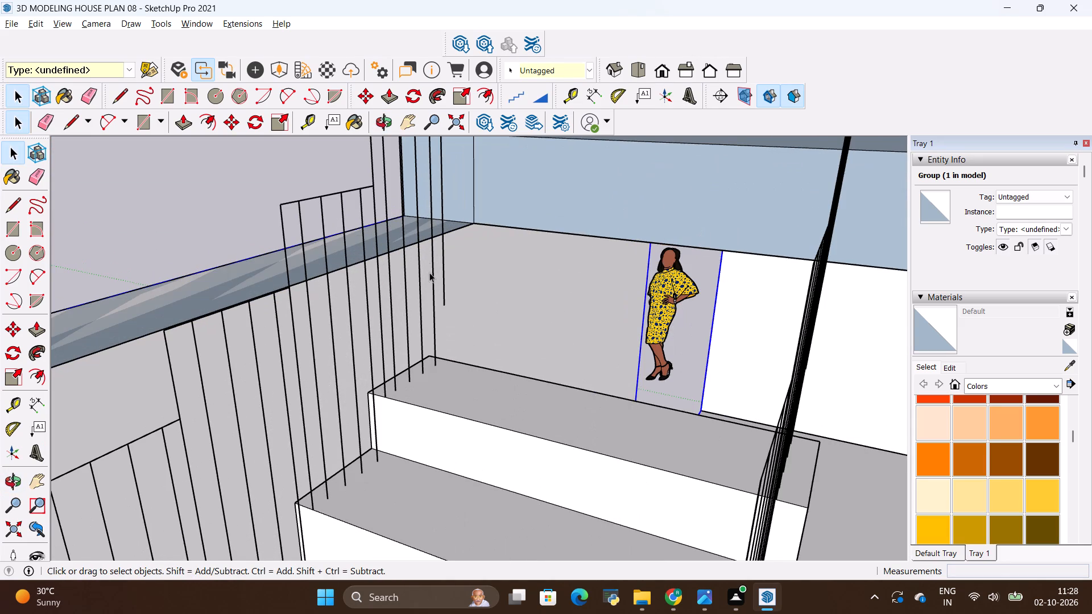
{"action": "scroll", "coordinate": [380, 268], "scroll_direction": "down", "scroll_amount": 6}
{"action": "scroll", "coordinate": [592, 417], "scroll_direction": "up", "scroll_amount": 6}
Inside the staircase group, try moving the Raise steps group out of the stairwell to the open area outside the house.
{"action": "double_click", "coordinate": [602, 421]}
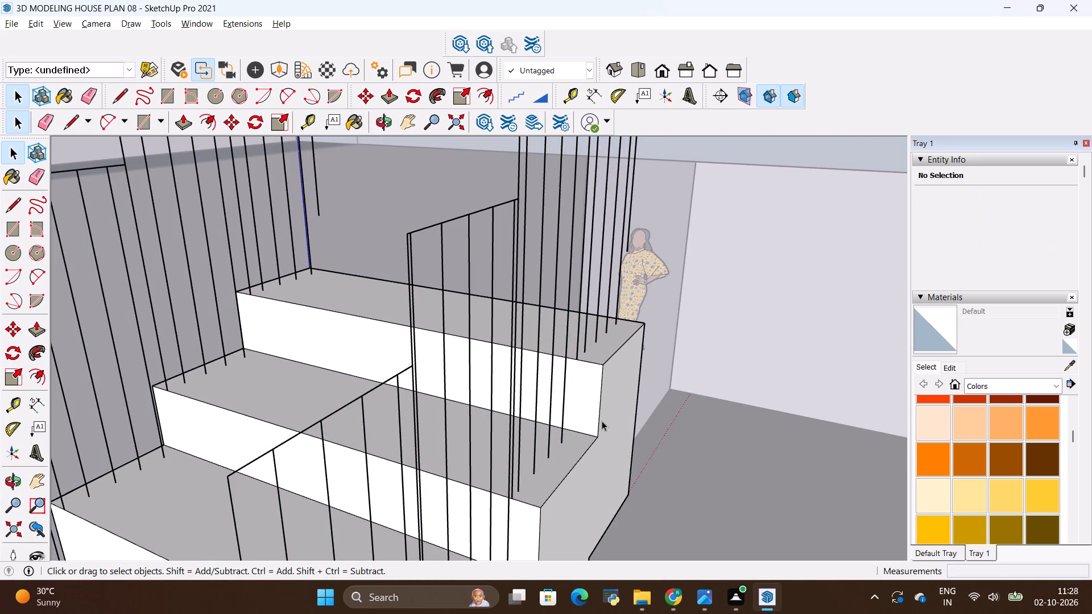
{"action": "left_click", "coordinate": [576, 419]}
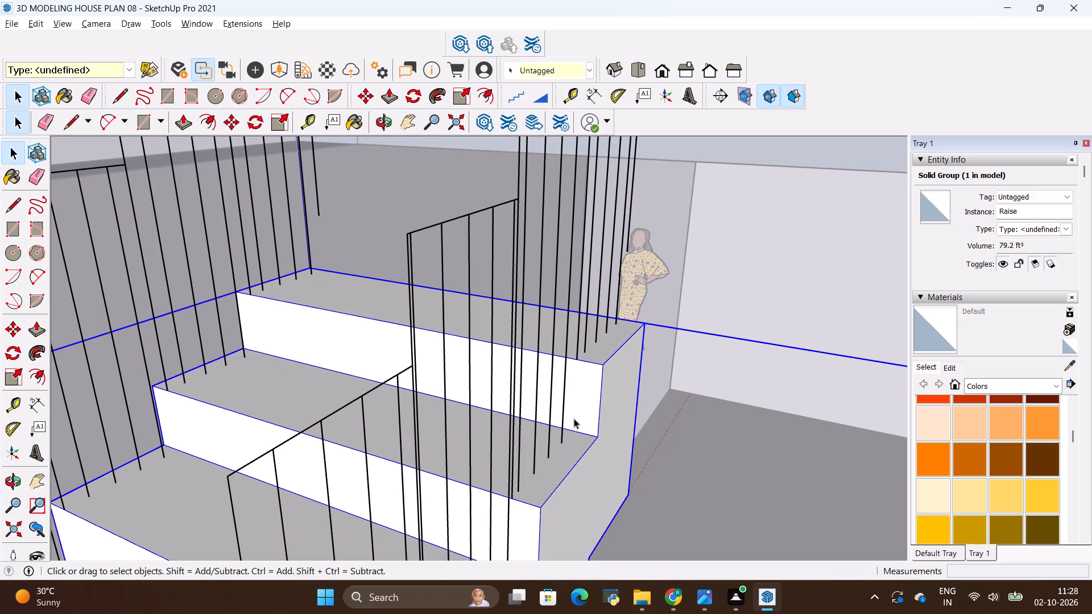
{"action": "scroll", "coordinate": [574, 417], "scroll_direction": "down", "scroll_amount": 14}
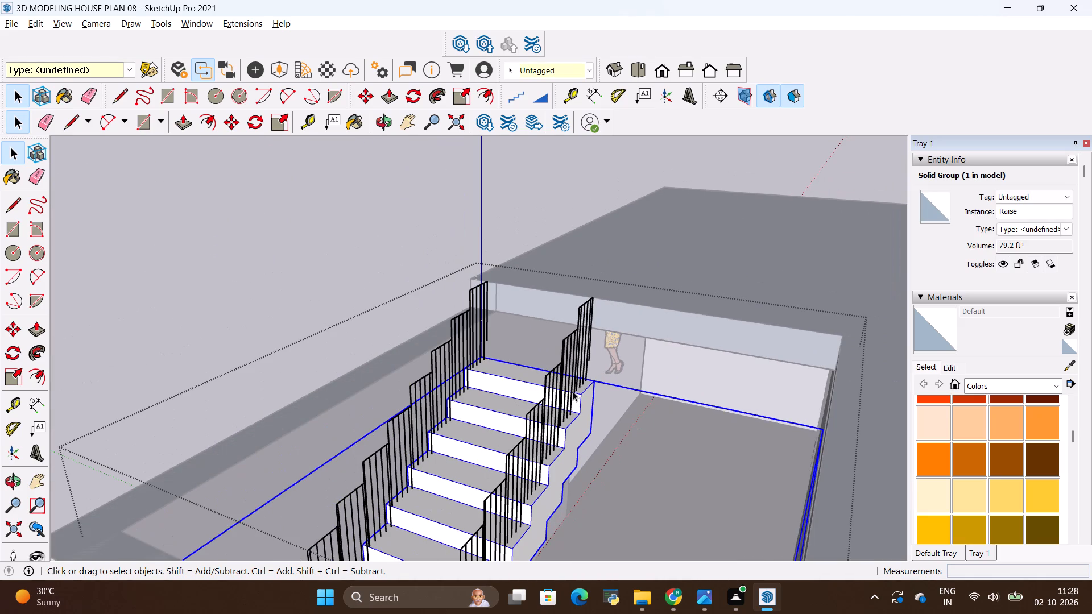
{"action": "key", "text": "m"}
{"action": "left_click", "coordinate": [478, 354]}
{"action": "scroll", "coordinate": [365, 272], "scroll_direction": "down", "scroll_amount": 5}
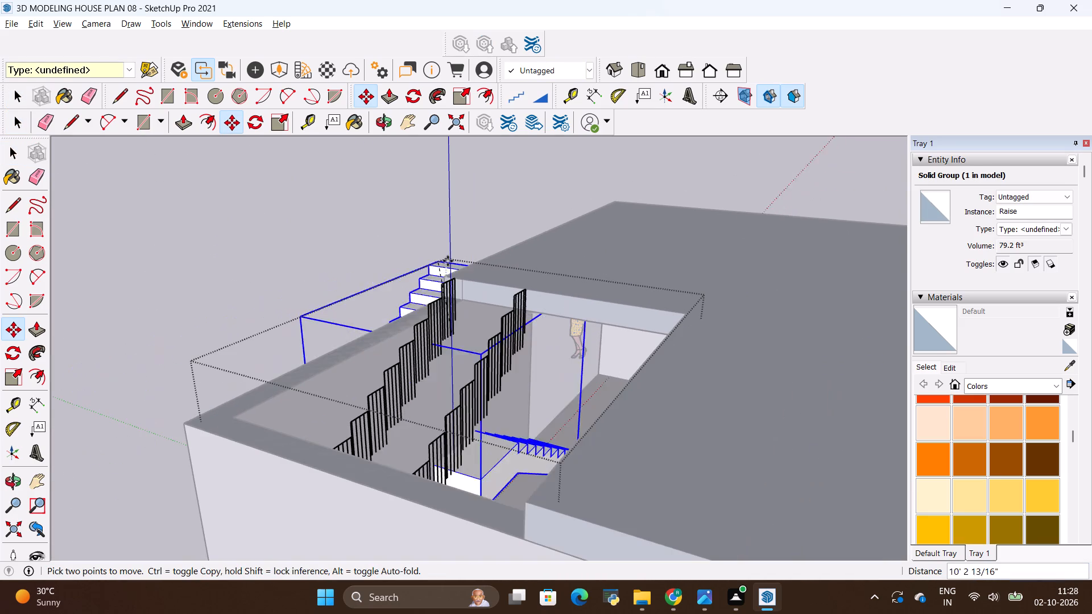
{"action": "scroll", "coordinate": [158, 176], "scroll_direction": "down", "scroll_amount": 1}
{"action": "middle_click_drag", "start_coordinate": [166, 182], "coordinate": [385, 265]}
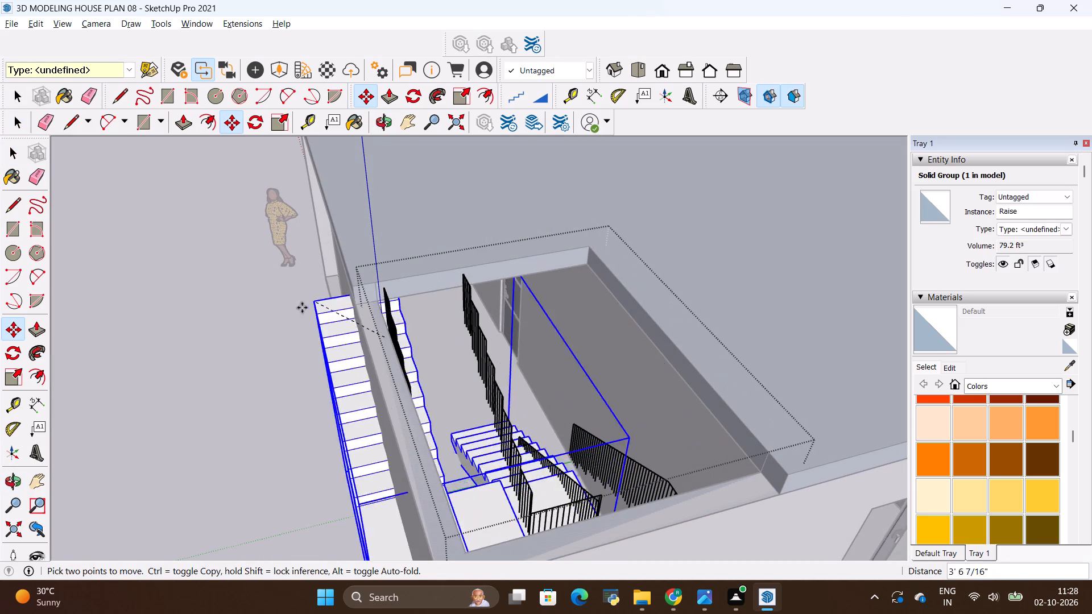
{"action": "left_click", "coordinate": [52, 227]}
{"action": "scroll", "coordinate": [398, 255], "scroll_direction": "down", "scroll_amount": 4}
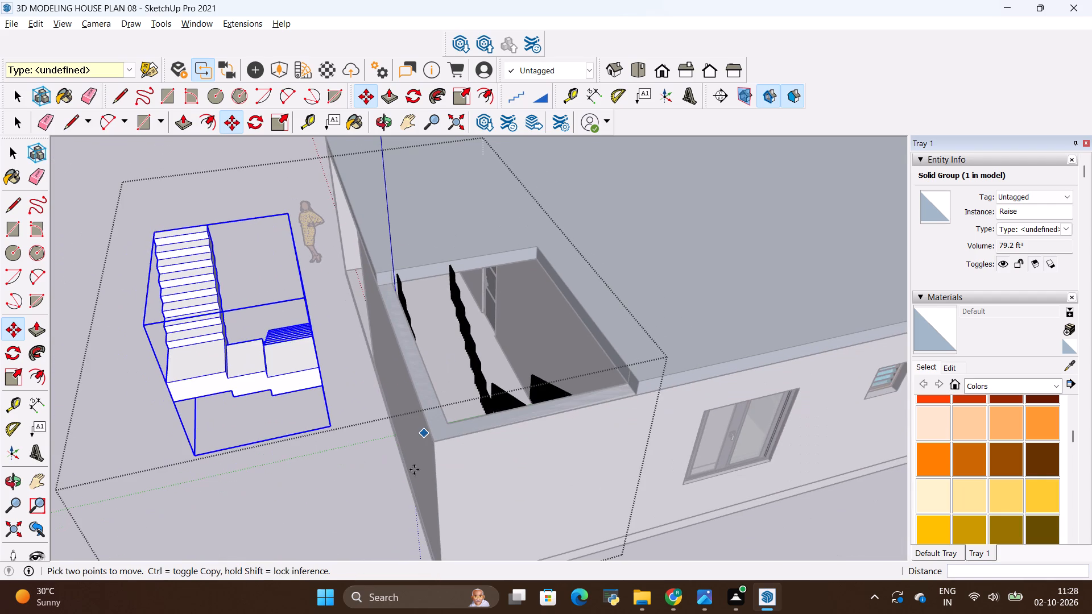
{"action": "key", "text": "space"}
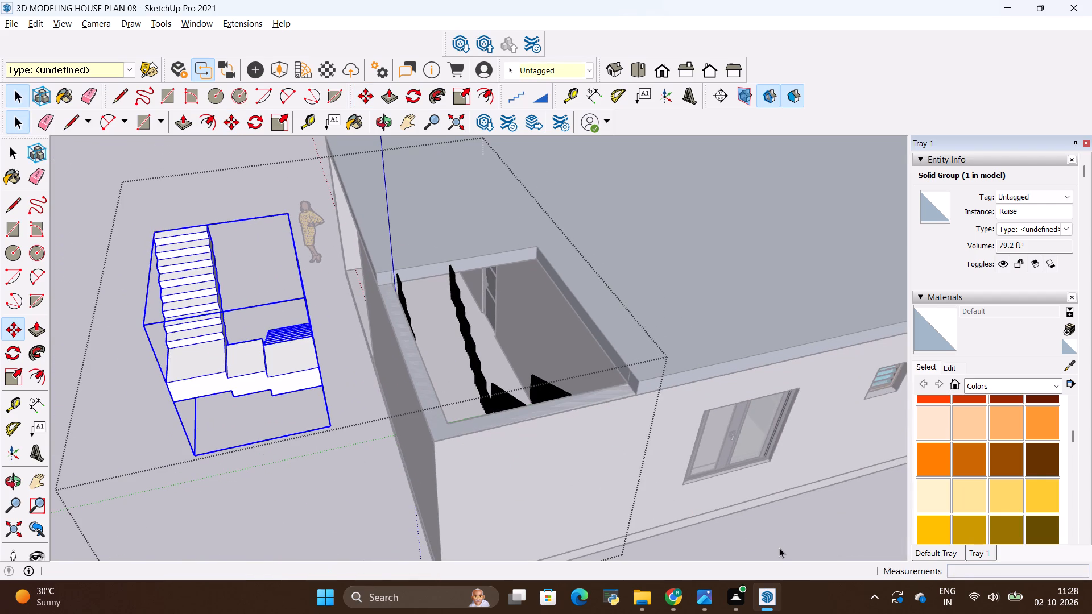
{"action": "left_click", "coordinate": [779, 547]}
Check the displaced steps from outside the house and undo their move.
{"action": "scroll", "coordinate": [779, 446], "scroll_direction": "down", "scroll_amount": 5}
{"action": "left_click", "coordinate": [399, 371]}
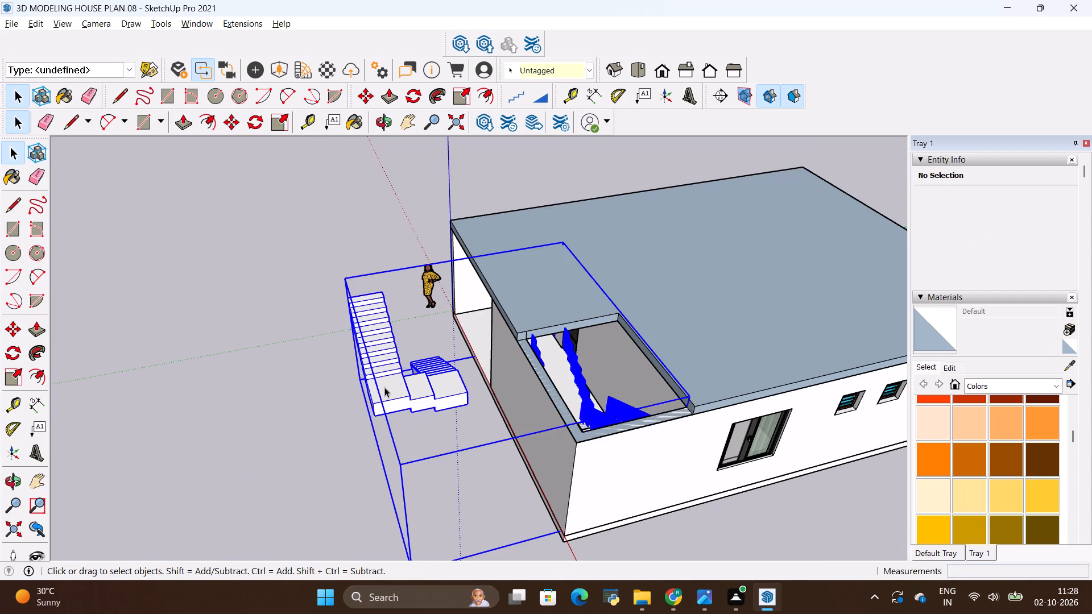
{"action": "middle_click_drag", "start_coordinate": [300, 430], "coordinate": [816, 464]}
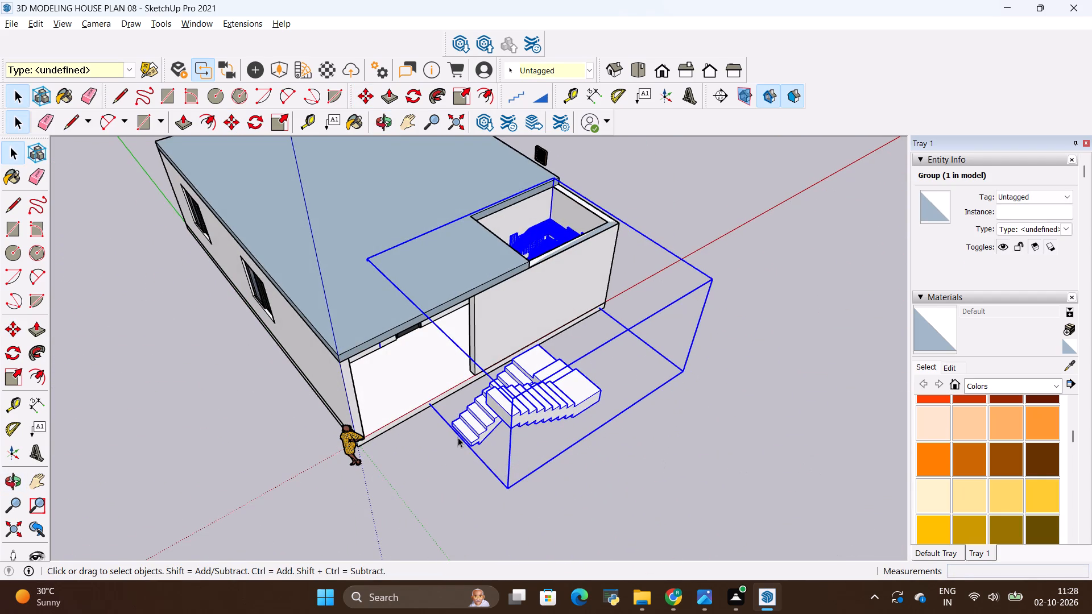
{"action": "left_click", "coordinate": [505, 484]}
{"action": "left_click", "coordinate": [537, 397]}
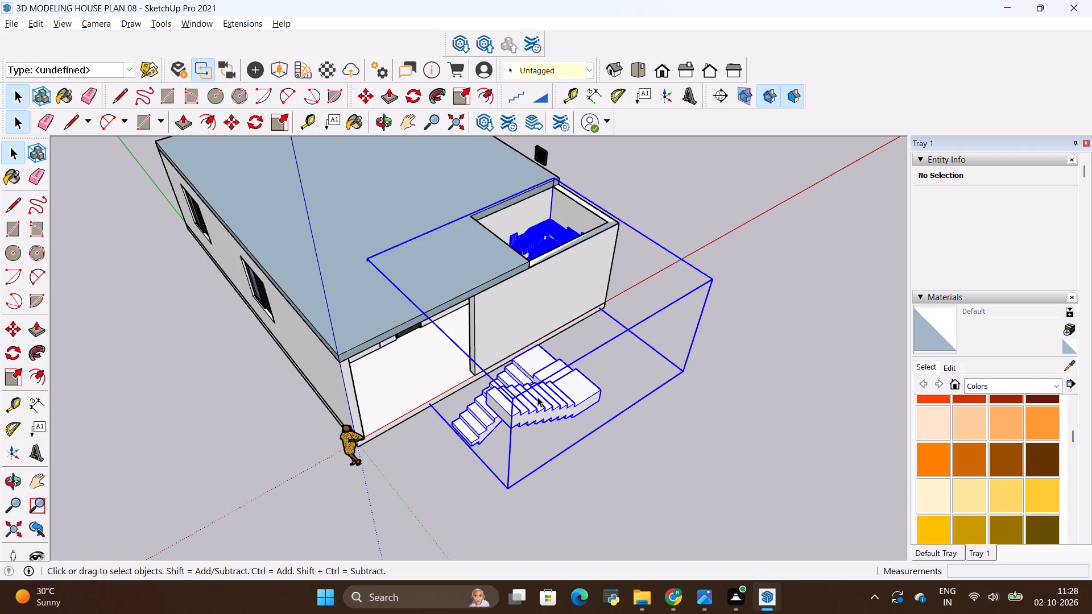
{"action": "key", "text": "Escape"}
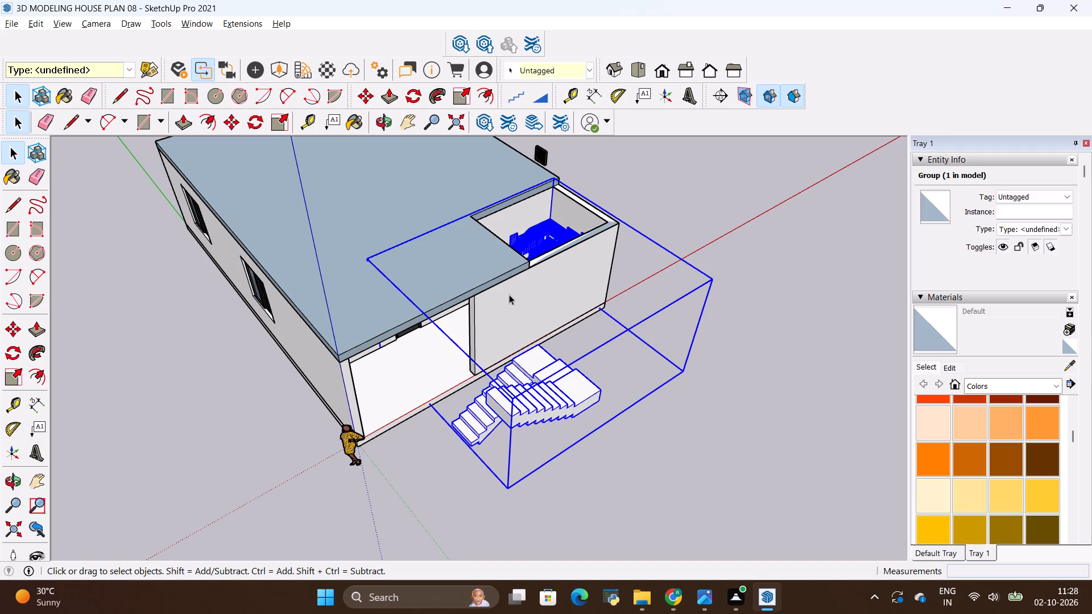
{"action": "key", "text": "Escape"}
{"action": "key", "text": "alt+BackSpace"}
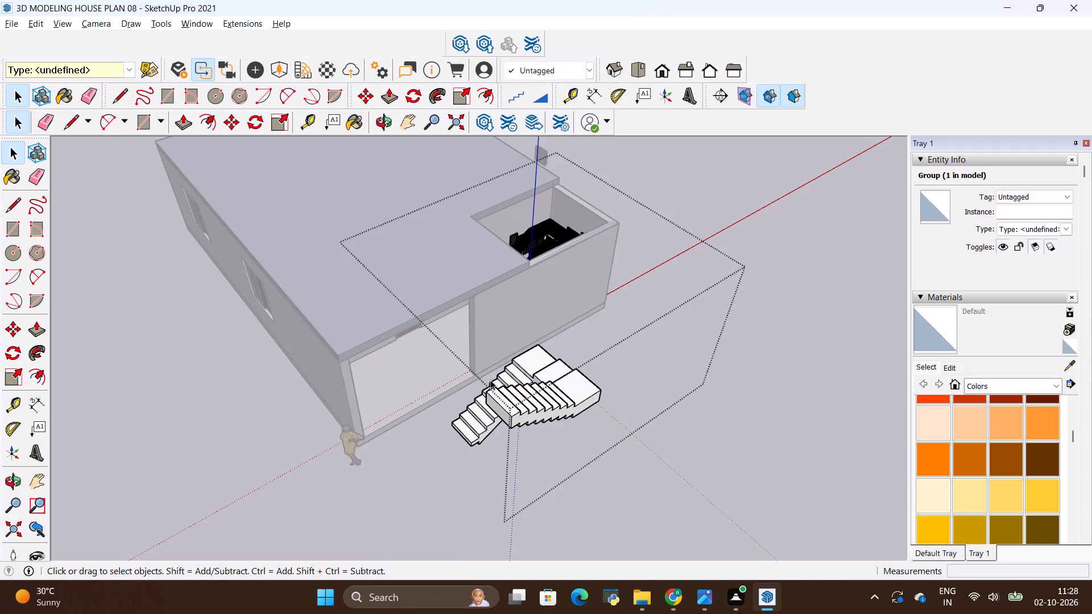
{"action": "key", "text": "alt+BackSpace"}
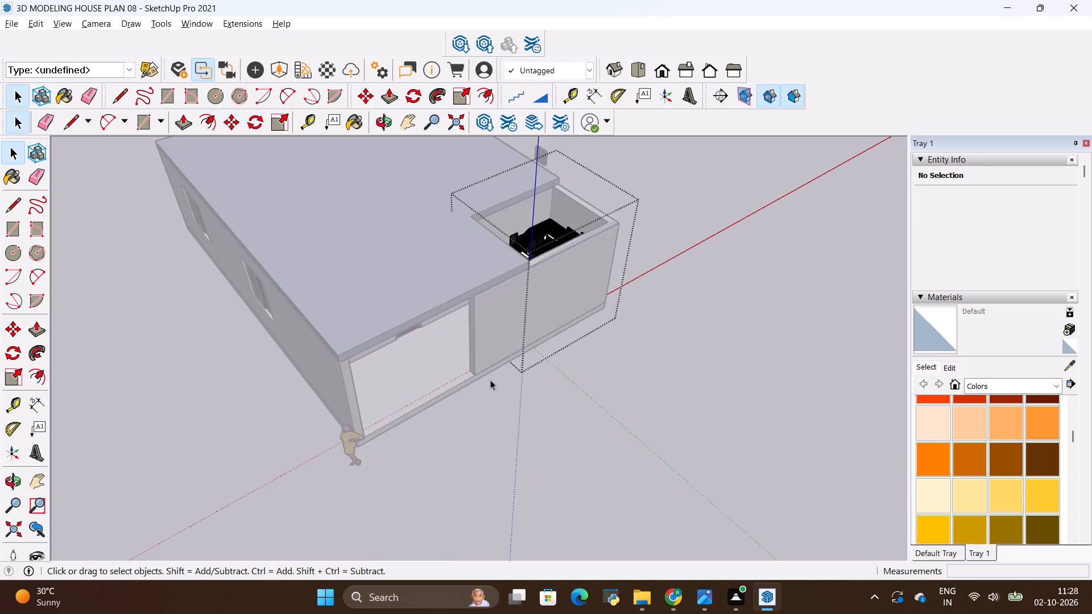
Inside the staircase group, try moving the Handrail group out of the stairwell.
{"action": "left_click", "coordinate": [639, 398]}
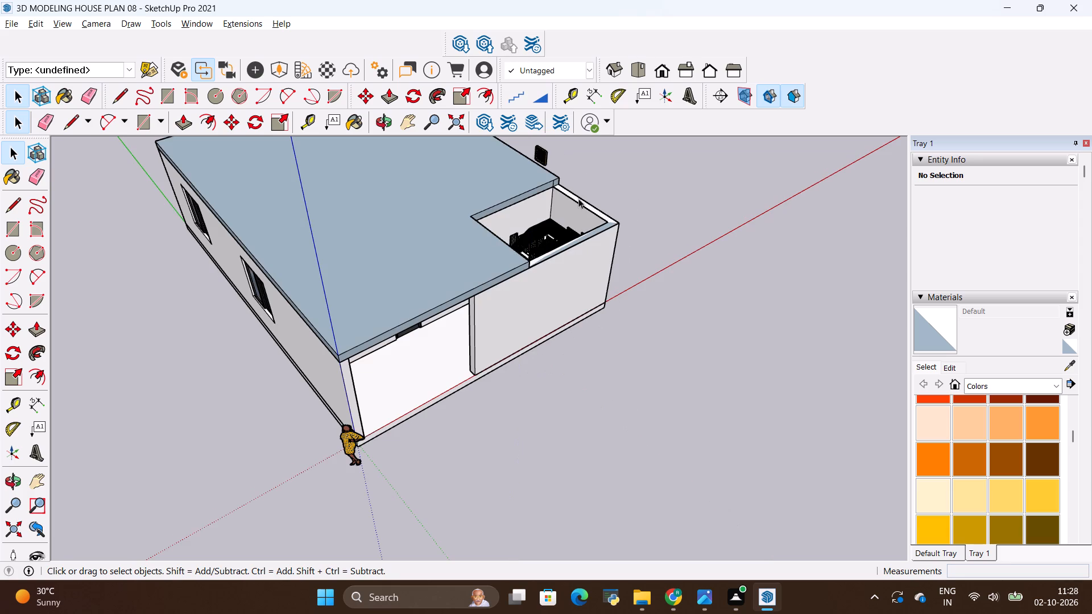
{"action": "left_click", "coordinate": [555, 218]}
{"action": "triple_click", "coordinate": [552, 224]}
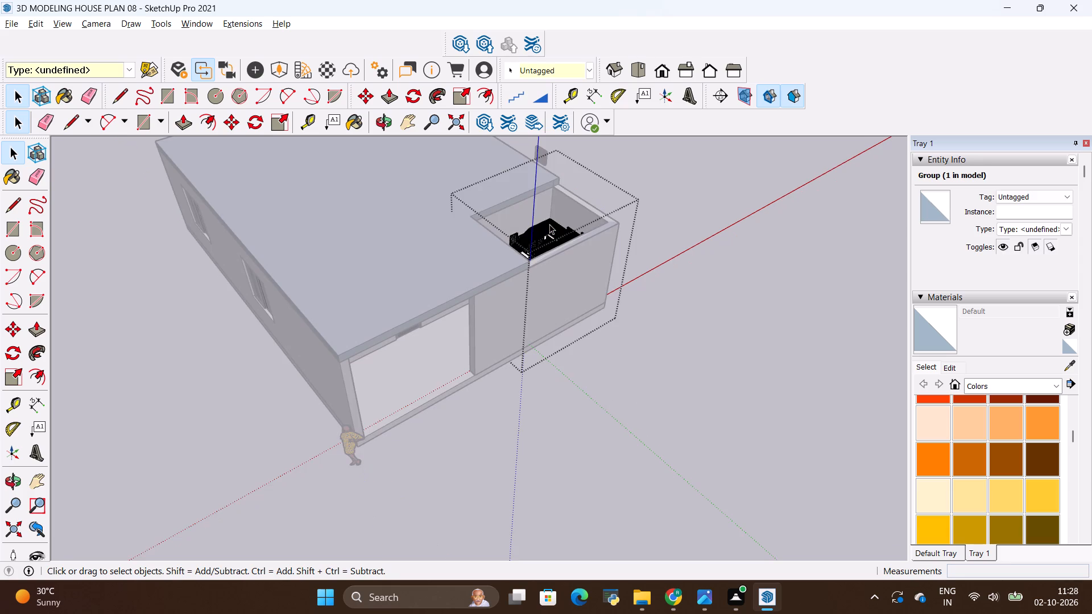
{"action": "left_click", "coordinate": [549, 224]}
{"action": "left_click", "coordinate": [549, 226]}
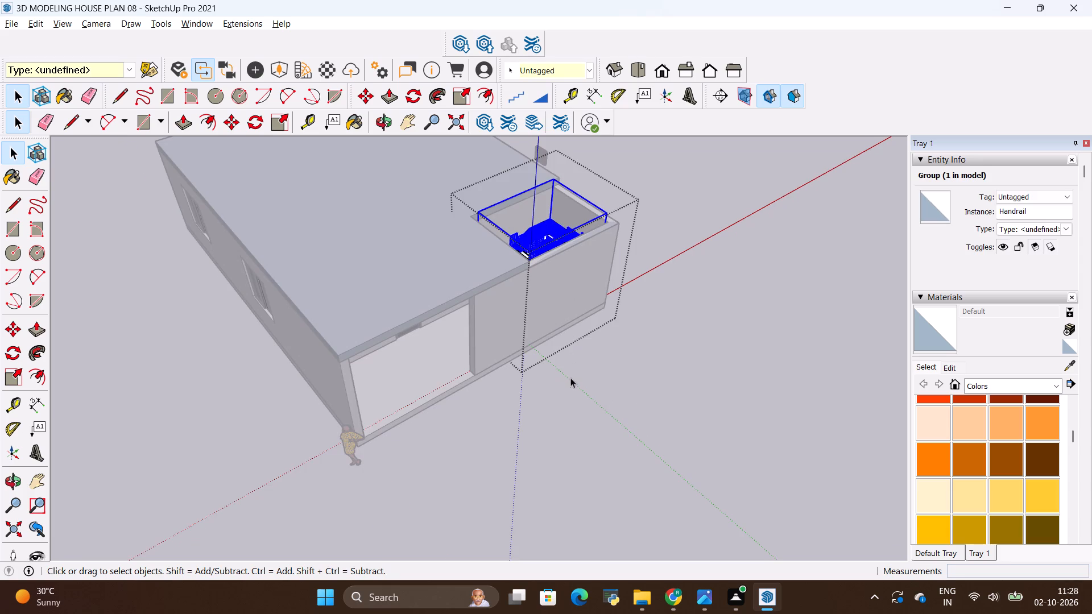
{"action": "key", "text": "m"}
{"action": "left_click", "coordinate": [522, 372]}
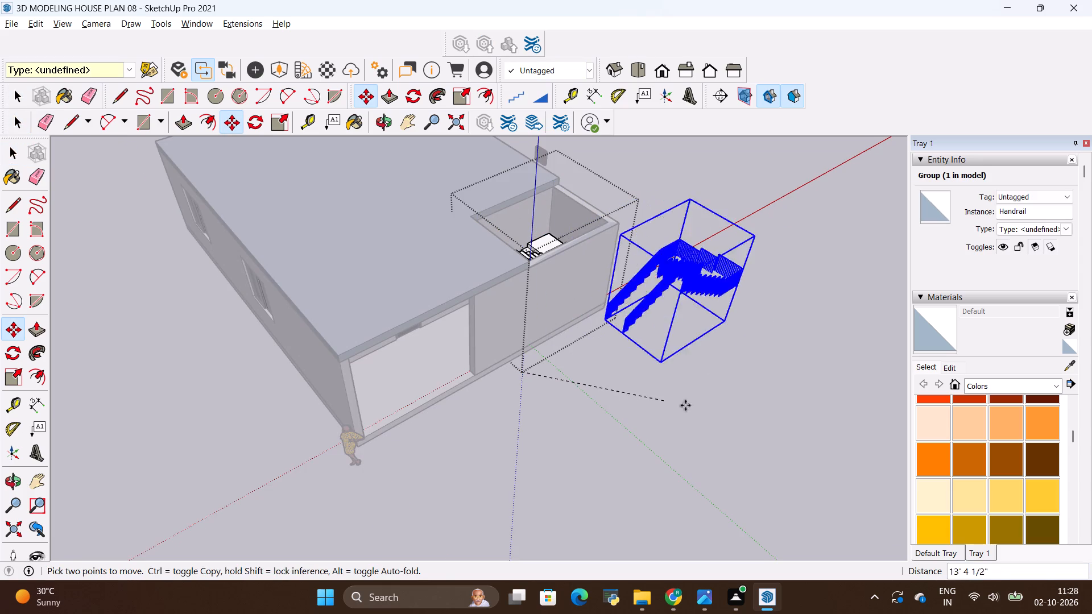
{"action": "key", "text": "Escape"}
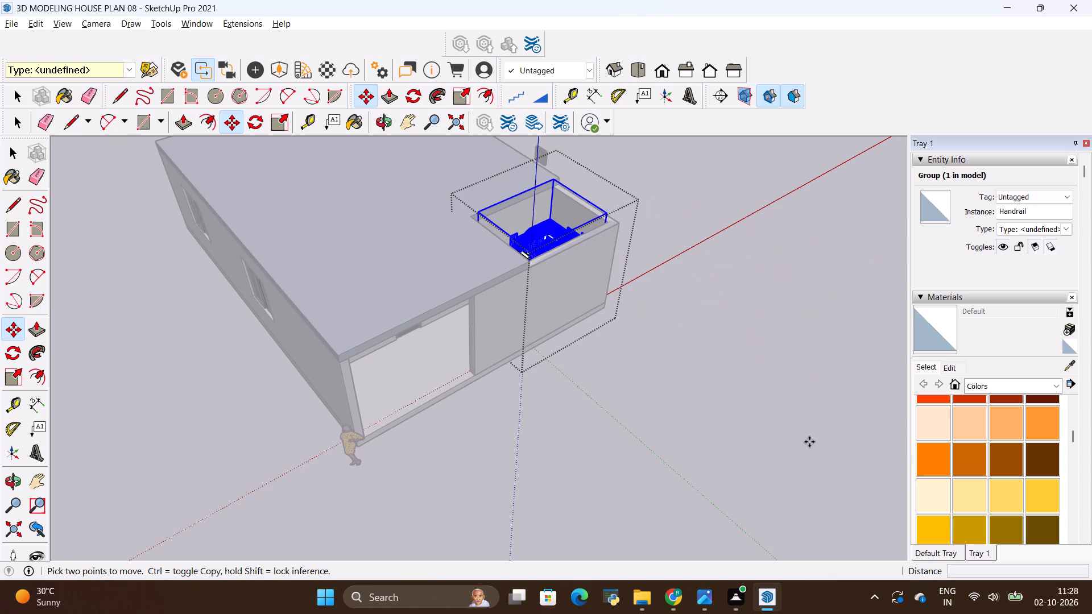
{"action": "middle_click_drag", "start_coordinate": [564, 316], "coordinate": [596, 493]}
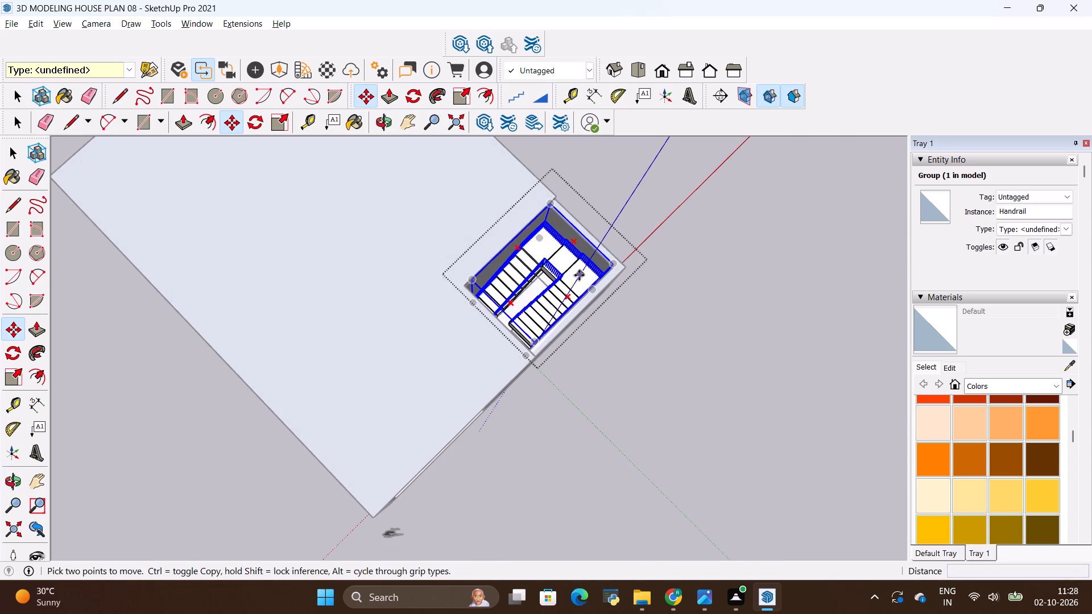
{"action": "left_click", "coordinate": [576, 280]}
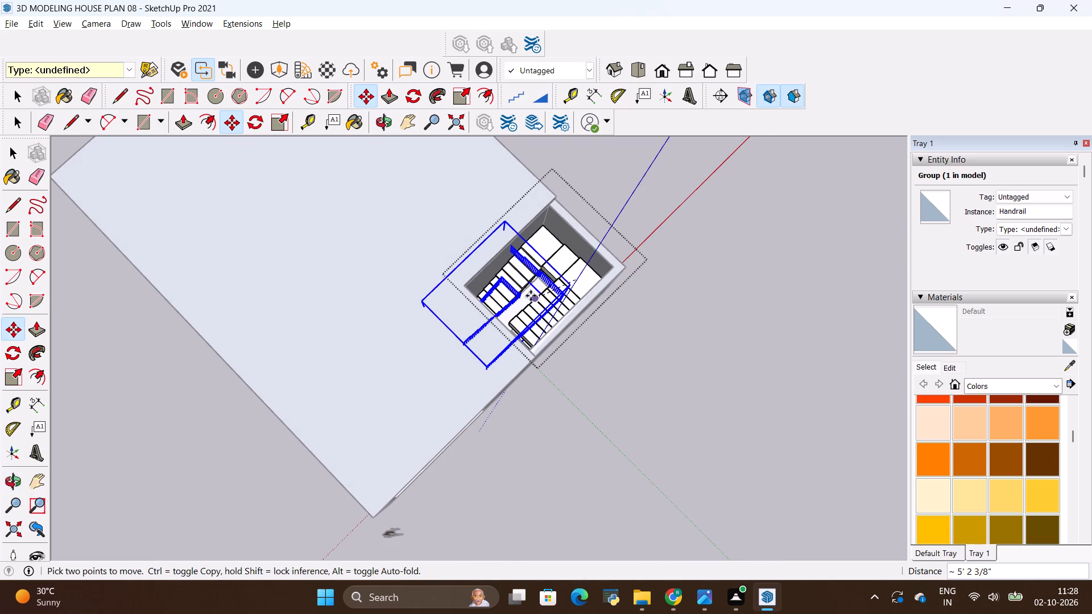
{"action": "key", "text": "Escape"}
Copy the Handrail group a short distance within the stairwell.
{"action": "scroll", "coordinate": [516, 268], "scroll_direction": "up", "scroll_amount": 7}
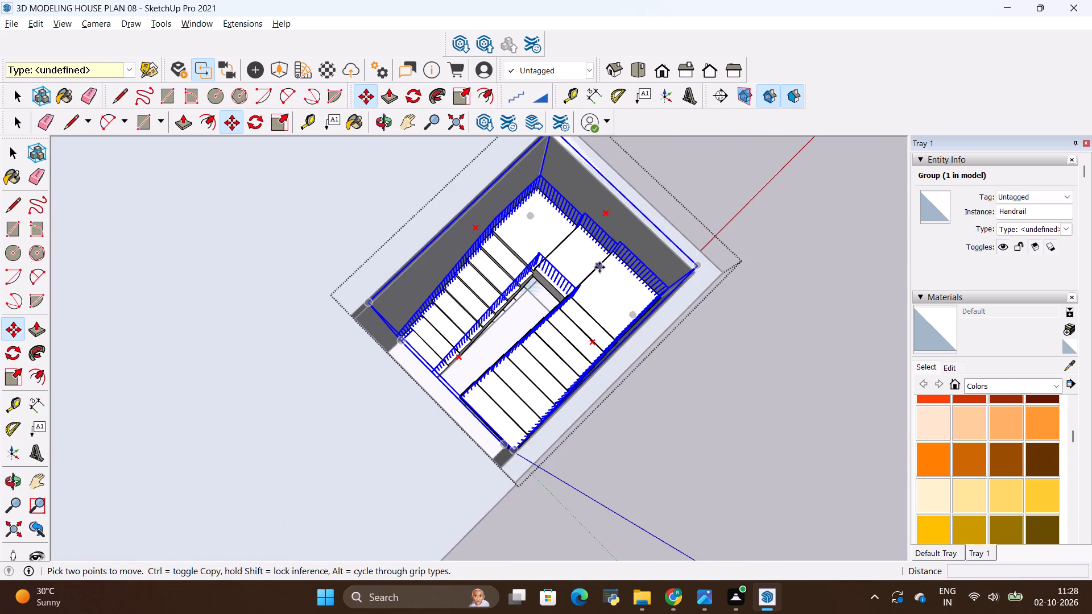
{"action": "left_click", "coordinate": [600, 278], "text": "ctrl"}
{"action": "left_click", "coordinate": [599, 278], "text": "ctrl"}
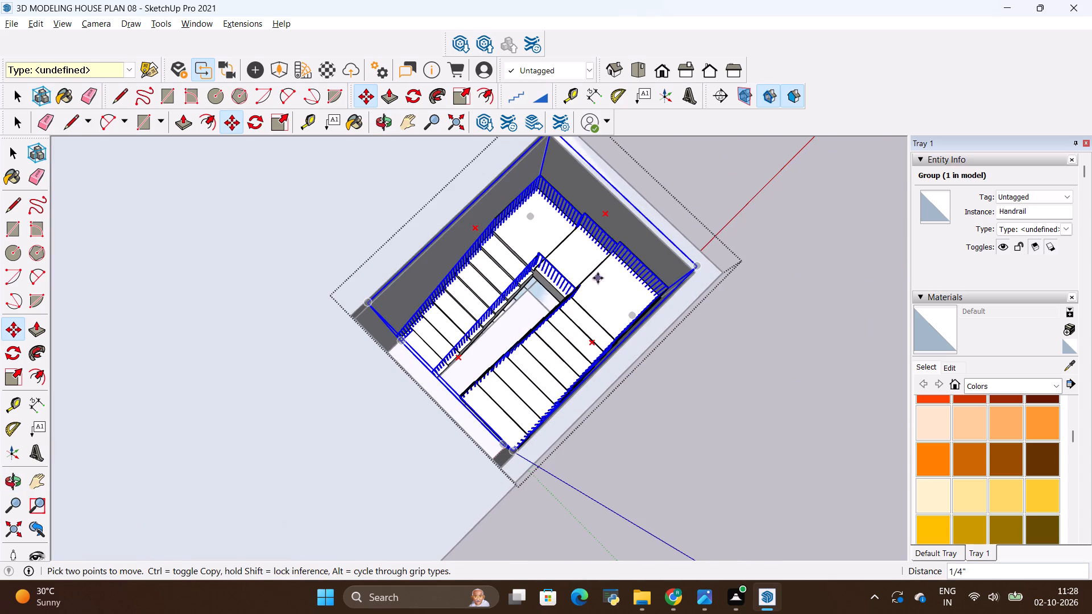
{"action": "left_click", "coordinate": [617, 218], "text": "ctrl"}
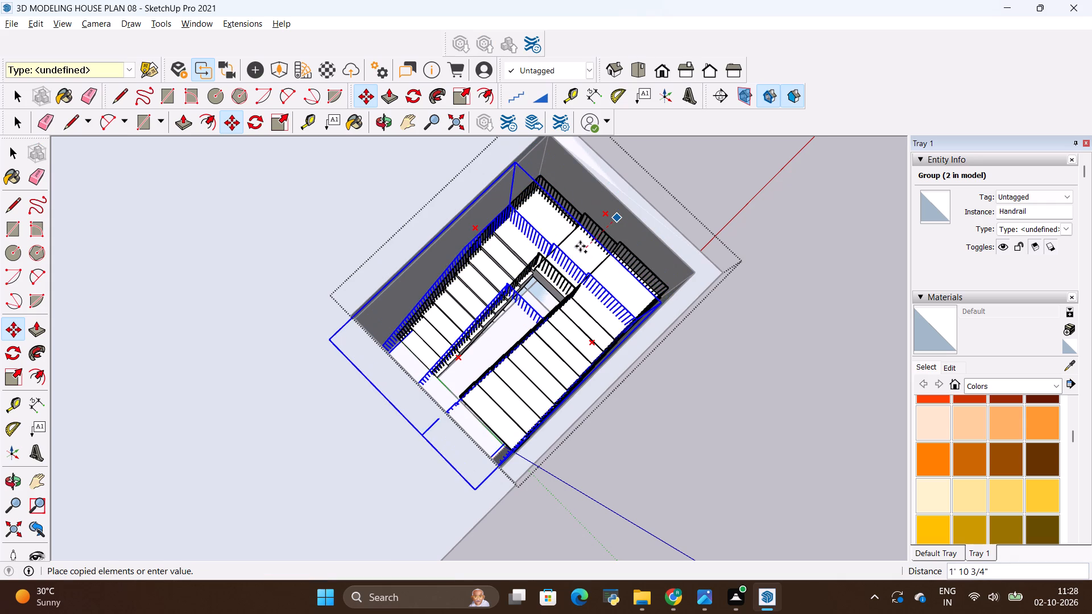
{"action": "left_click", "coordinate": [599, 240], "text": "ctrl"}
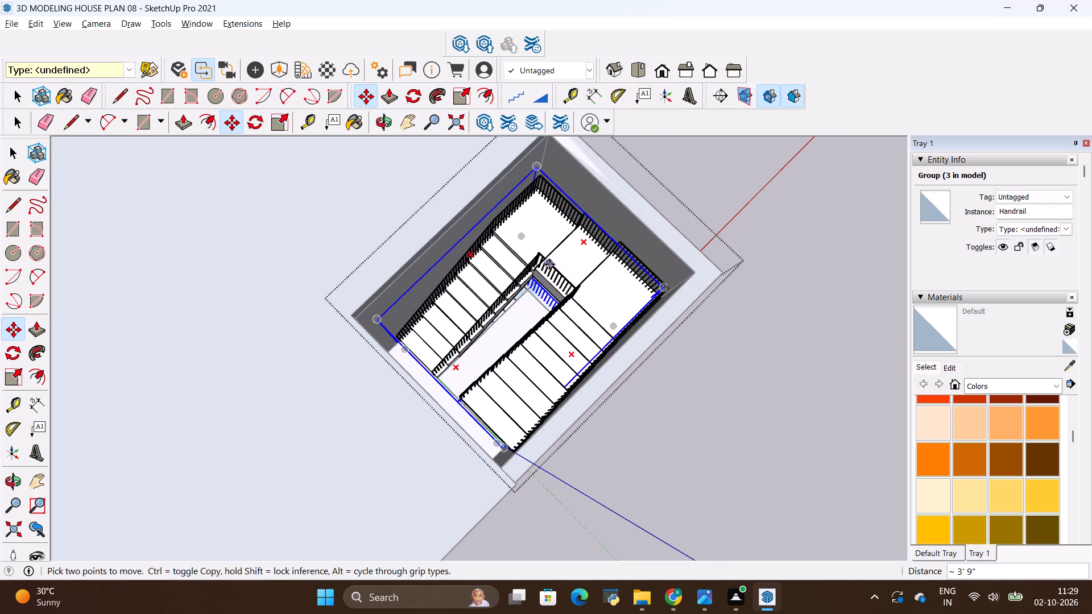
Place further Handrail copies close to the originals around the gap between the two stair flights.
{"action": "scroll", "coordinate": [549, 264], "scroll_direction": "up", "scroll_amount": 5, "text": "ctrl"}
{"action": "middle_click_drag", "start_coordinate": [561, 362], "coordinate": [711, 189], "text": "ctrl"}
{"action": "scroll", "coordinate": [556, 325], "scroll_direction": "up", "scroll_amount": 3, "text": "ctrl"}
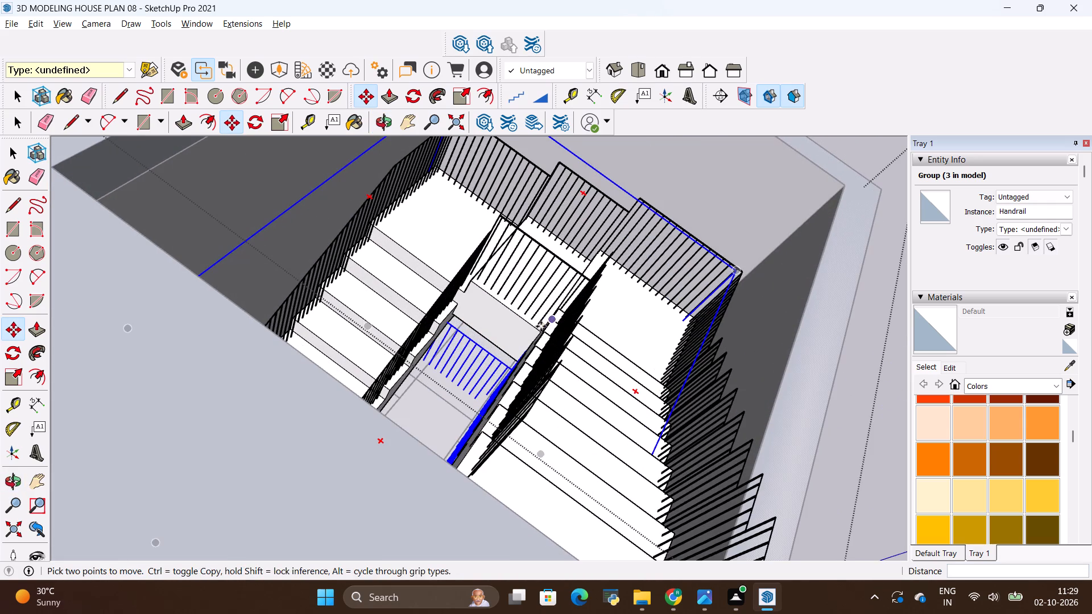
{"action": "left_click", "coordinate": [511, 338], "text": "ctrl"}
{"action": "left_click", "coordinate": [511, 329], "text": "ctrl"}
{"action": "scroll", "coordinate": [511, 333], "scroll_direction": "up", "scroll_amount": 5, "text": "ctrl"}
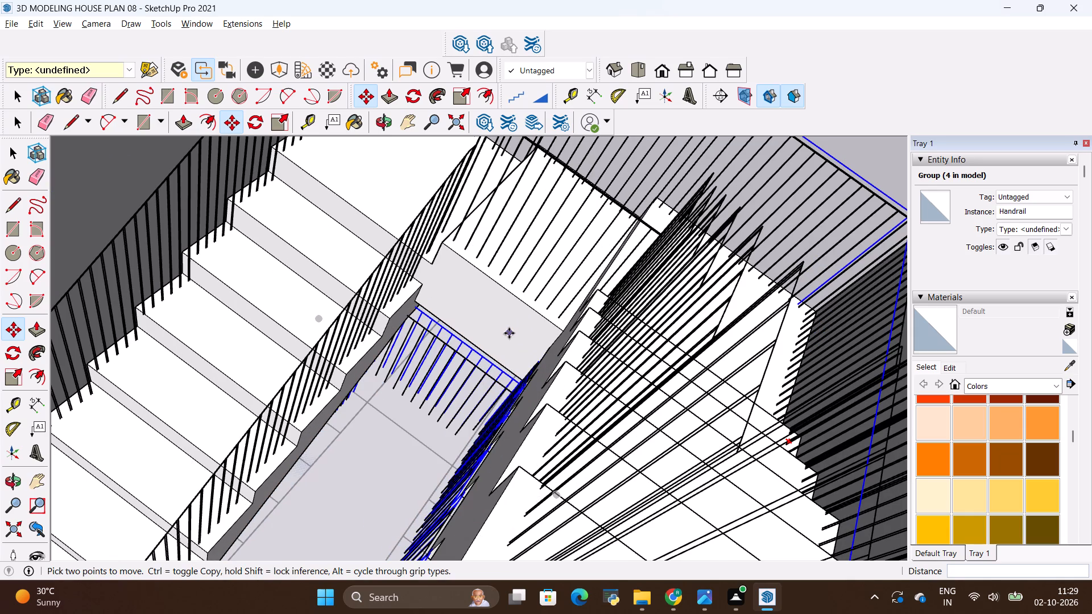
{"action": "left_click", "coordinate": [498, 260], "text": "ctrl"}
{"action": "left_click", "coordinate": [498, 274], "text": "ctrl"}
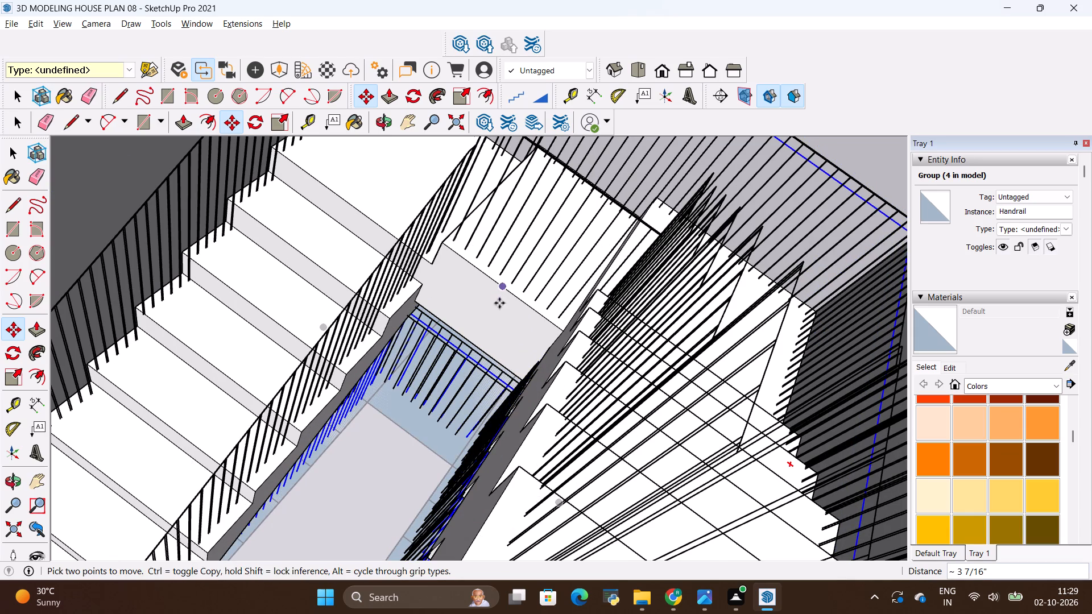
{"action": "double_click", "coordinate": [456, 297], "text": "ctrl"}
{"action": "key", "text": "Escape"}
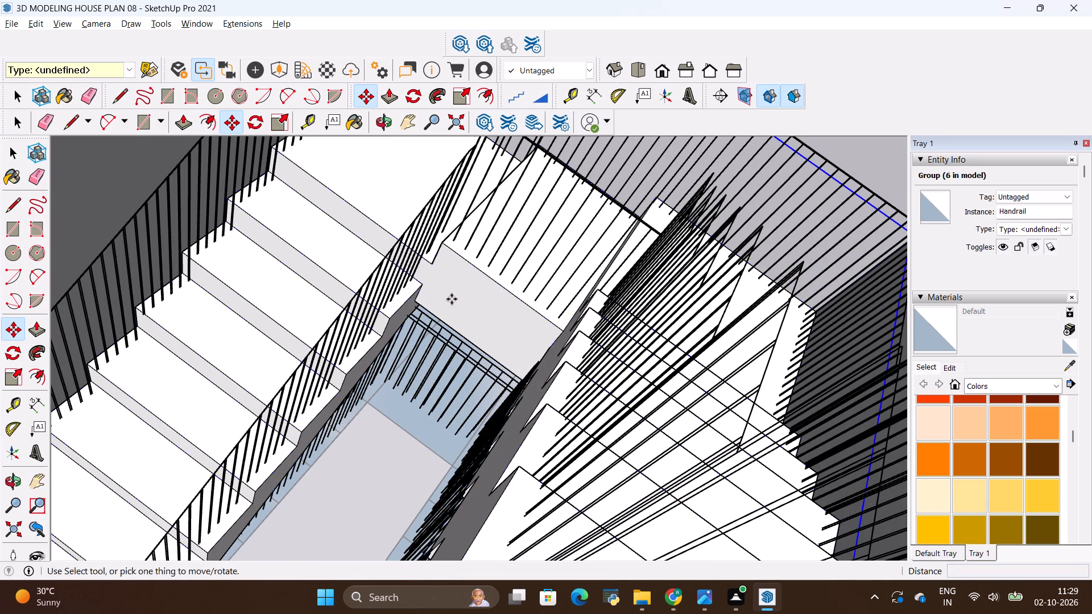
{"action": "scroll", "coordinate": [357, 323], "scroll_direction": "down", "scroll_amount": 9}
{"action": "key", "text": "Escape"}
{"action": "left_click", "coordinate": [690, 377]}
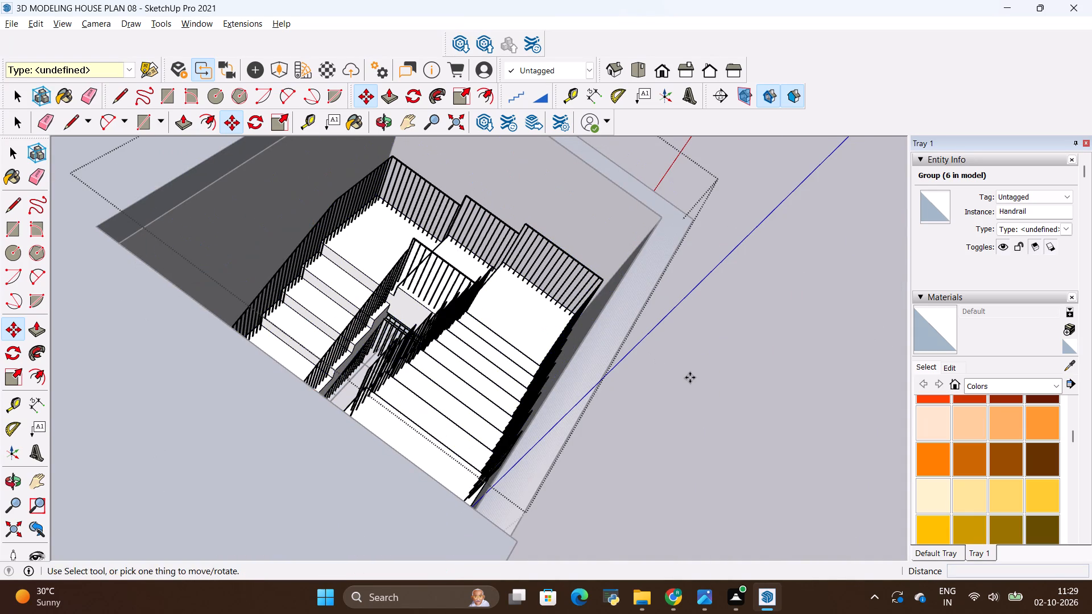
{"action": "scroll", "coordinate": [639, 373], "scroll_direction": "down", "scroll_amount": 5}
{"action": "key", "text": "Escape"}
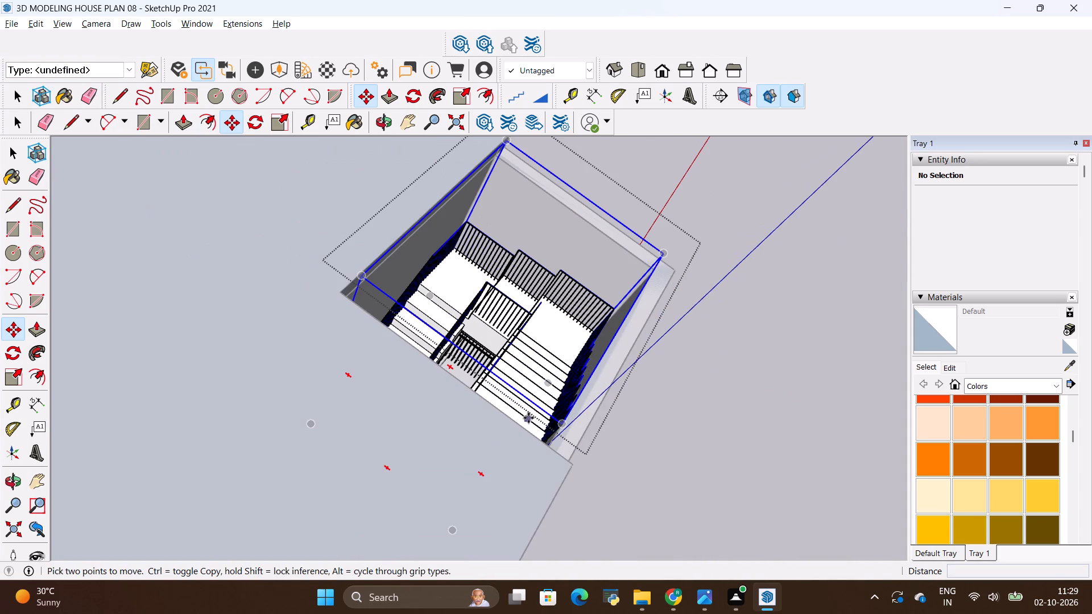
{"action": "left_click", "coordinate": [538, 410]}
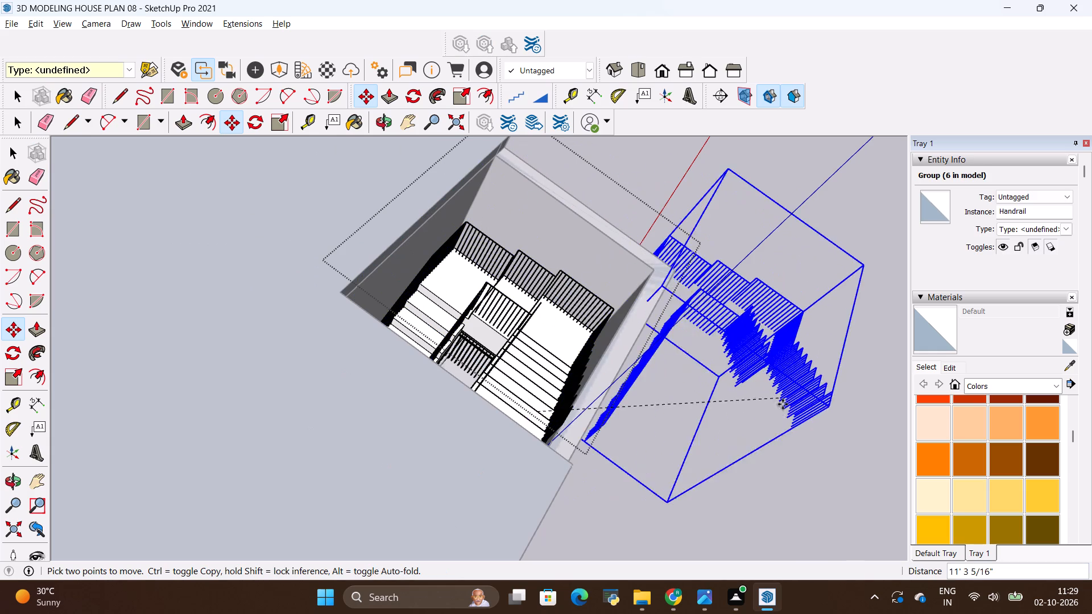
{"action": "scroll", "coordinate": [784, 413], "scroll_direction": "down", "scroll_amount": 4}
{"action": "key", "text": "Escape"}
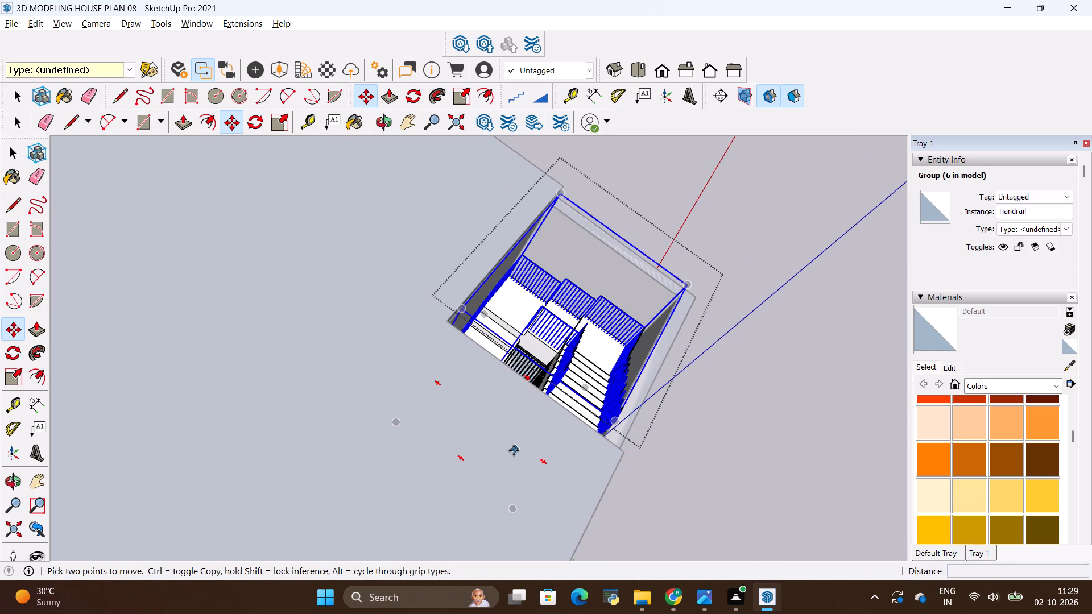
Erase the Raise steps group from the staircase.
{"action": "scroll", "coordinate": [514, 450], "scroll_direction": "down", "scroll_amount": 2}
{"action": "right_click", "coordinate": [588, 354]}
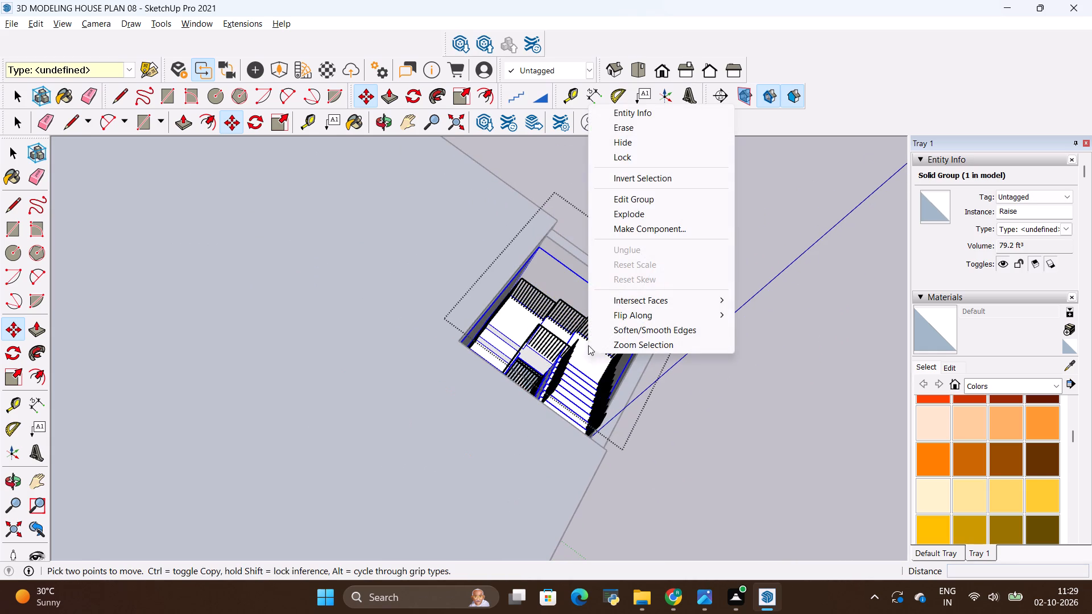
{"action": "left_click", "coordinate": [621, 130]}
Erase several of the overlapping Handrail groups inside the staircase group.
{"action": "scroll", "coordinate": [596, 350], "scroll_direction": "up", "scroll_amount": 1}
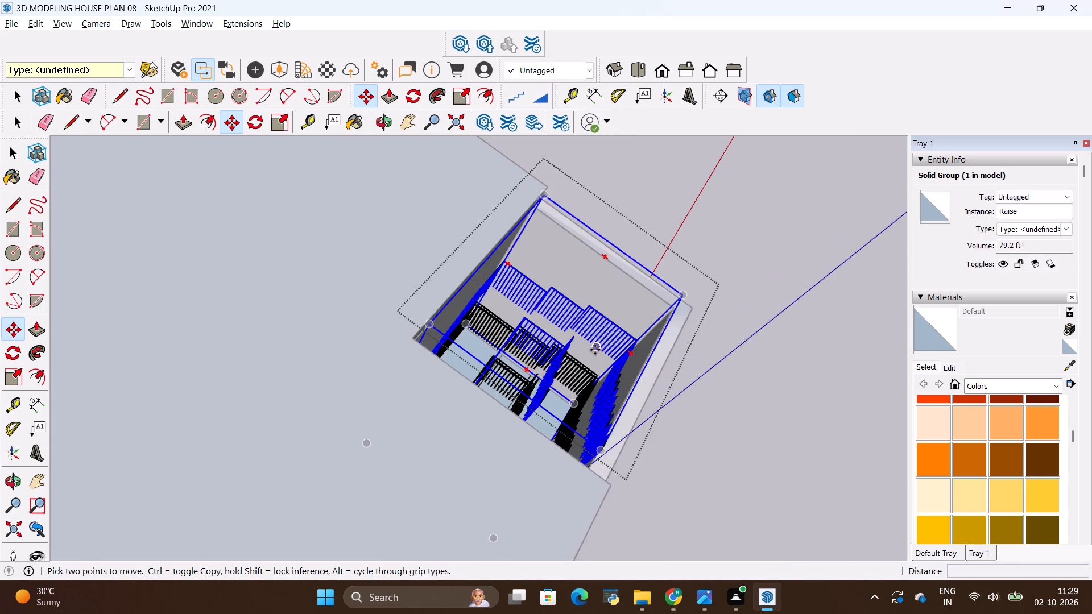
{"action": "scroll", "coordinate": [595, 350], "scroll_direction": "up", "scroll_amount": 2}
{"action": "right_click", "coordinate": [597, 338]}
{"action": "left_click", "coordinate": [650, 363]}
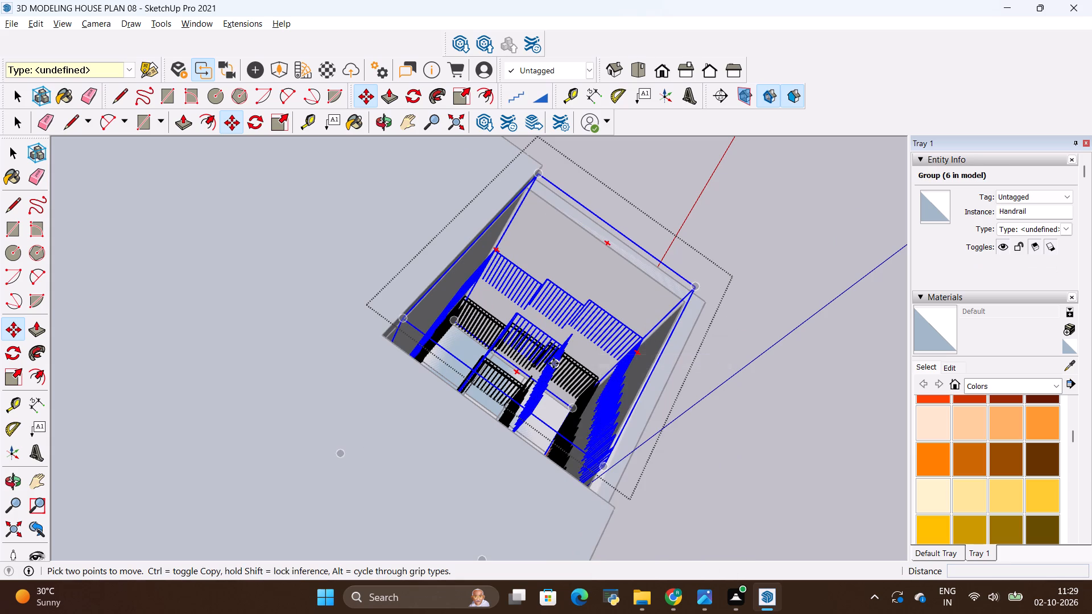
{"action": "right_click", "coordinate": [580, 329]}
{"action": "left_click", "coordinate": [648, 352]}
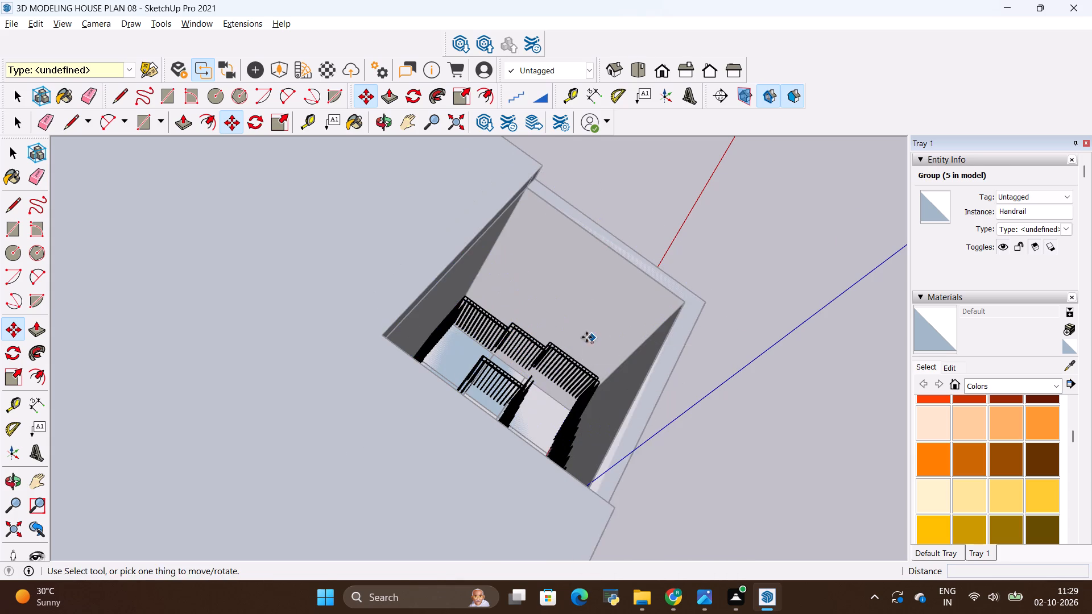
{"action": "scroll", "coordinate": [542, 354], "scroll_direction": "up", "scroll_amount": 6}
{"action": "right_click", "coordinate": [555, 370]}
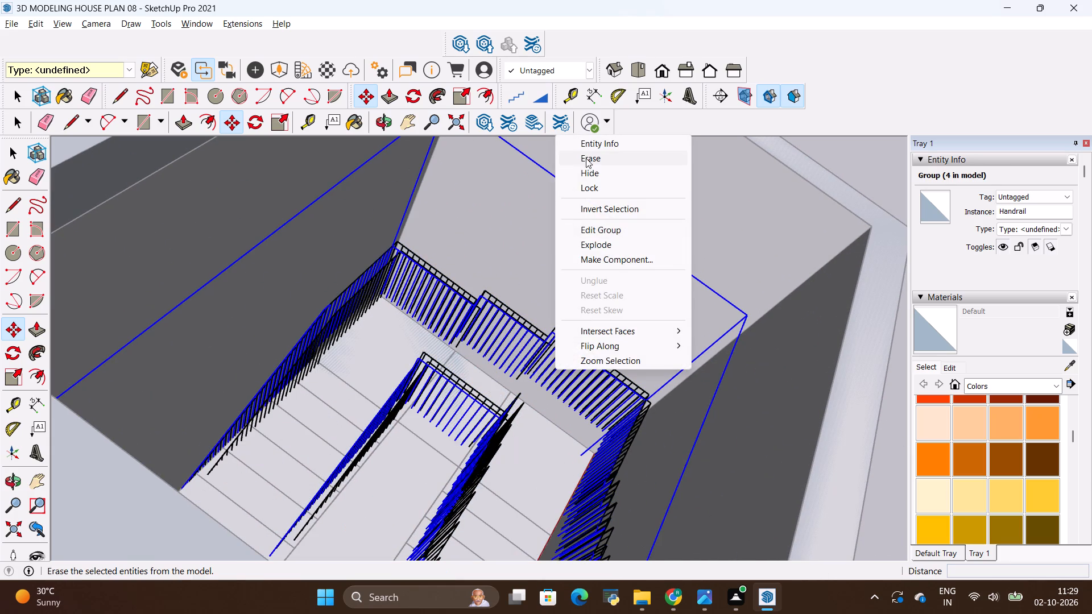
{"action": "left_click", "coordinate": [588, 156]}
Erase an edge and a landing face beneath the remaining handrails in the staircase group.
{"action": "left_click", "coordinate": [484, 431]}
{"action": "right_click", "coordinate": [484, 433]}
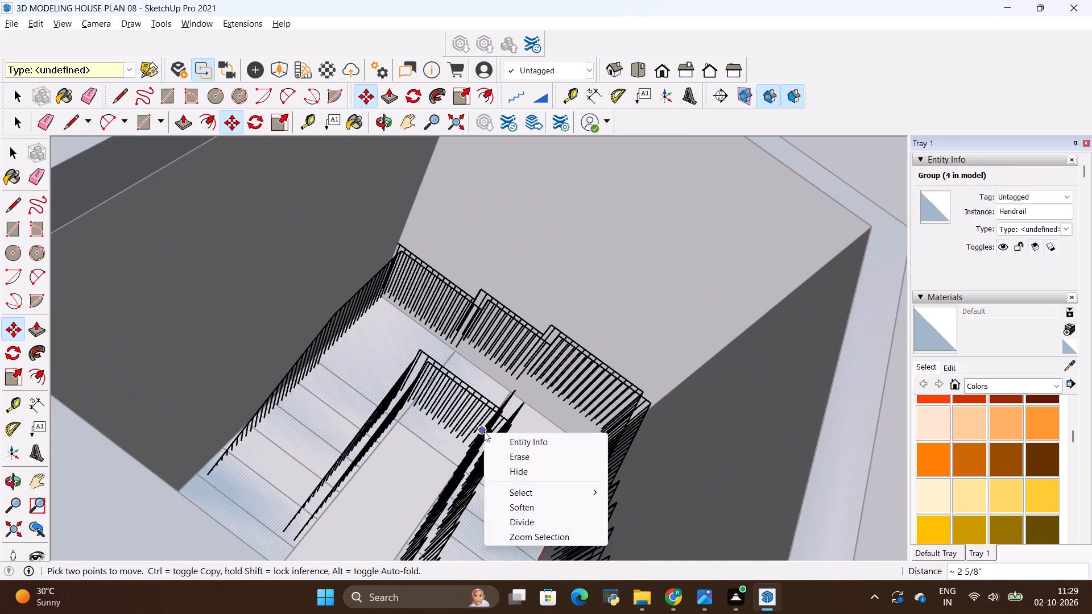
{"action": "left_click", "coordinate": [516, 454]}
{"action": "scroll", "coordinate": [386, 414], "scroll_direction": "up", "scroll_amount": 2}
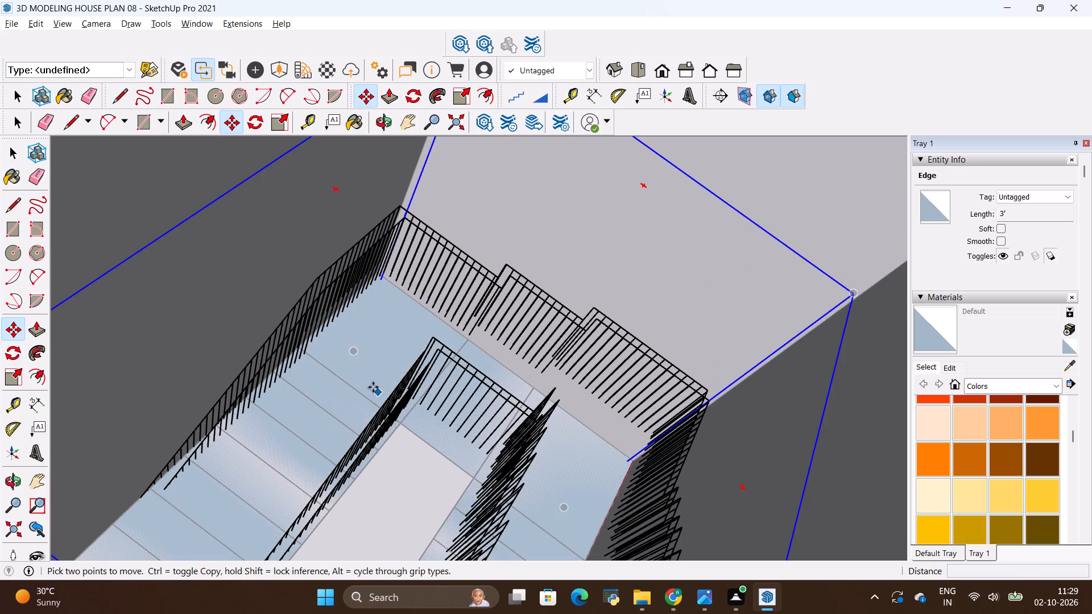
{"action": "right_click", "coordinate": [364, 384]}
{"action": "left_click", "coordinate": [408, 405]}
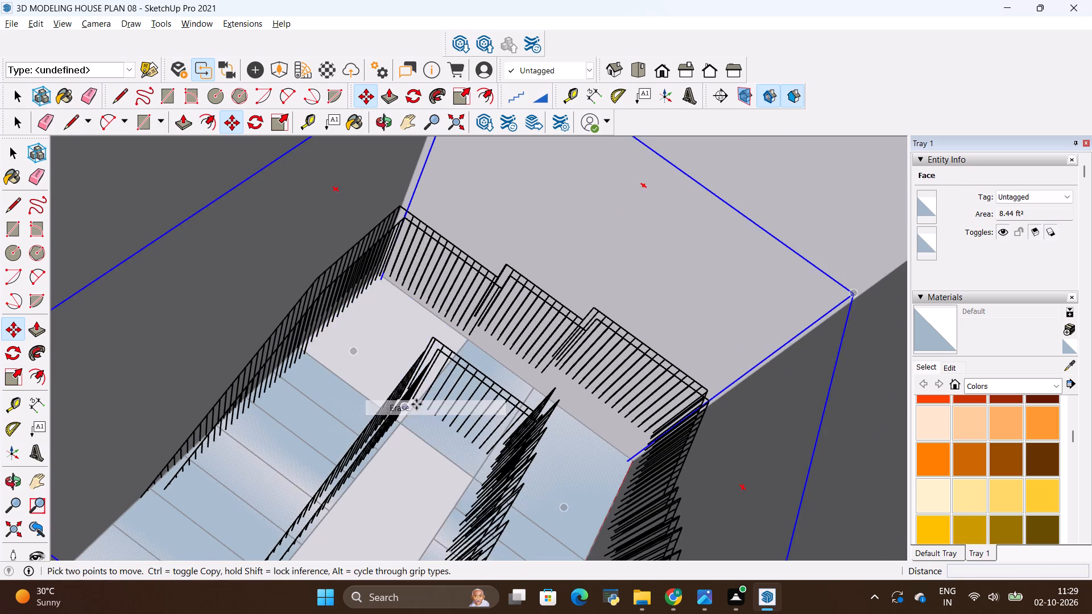
Leave the staircase group and erase the whole group with its remaining handrails from the stairwell.
{"action": "scroll", "coordinate": [442, 401], "scroll_direction": "down", "scroll_amount": 4}
{"action": "key", "text": "space"}
{"action": "left_click", "coordinate": [818, 396]}
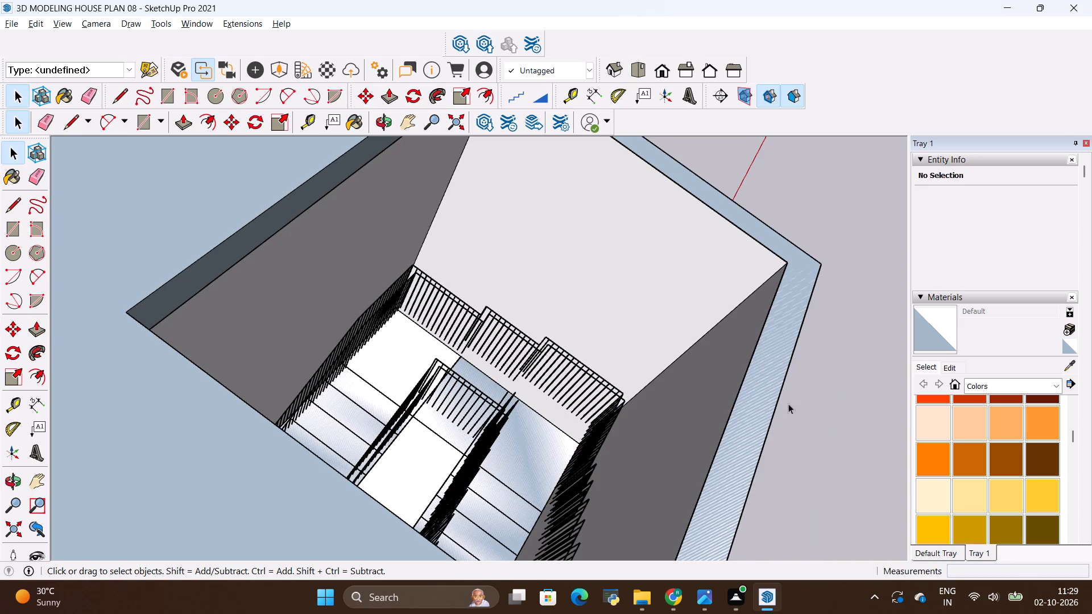
{"action": "left_click", "coordinate": [582, 404]}
{"action": "right_click", "coordinate": [584, 404]}
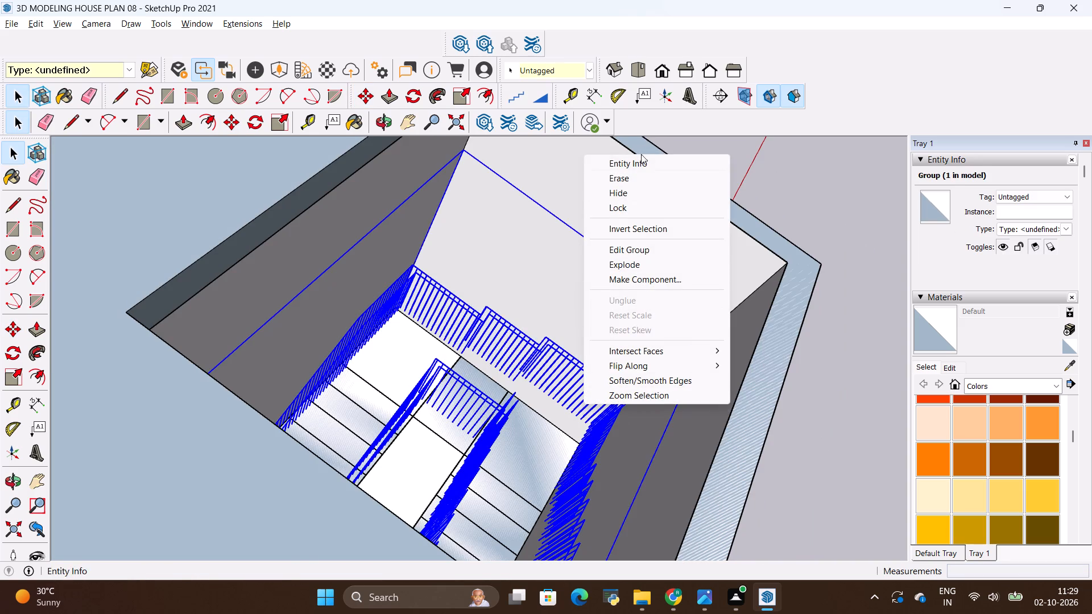
{"action": "left_click", "coordinate": [631, 173]}
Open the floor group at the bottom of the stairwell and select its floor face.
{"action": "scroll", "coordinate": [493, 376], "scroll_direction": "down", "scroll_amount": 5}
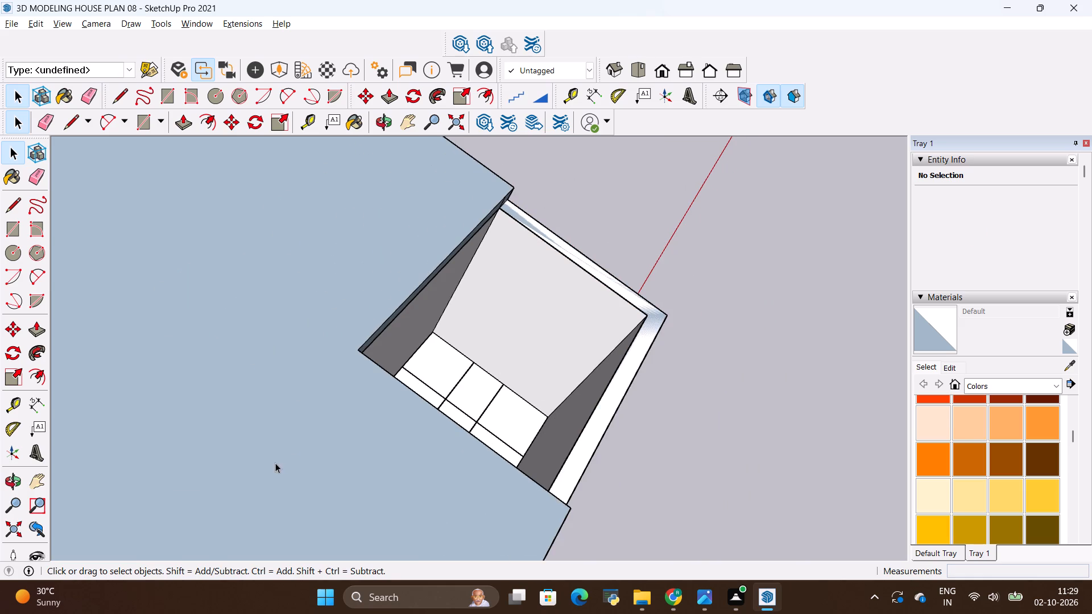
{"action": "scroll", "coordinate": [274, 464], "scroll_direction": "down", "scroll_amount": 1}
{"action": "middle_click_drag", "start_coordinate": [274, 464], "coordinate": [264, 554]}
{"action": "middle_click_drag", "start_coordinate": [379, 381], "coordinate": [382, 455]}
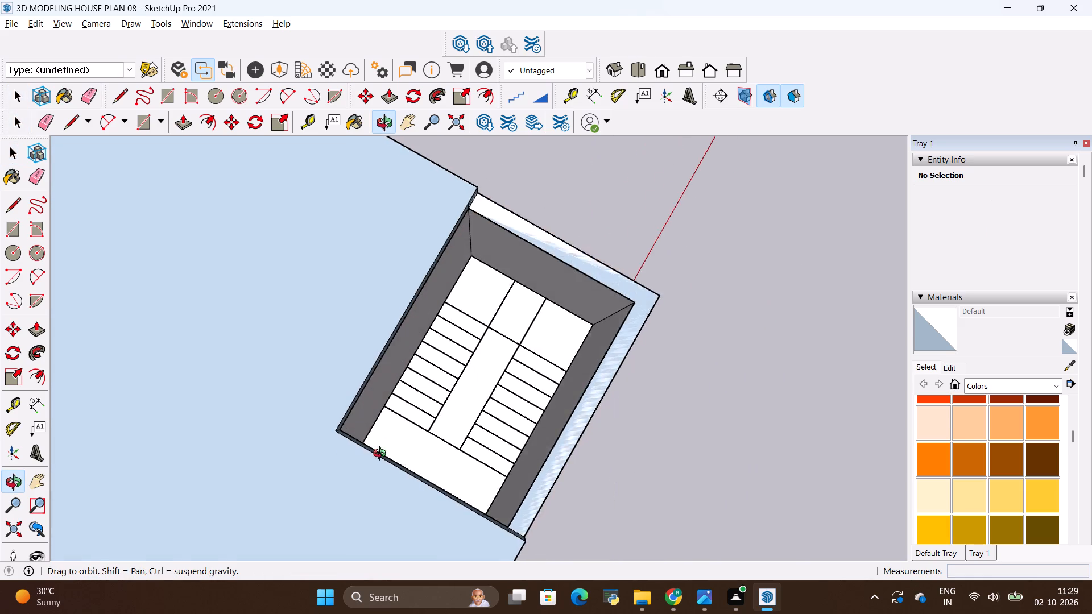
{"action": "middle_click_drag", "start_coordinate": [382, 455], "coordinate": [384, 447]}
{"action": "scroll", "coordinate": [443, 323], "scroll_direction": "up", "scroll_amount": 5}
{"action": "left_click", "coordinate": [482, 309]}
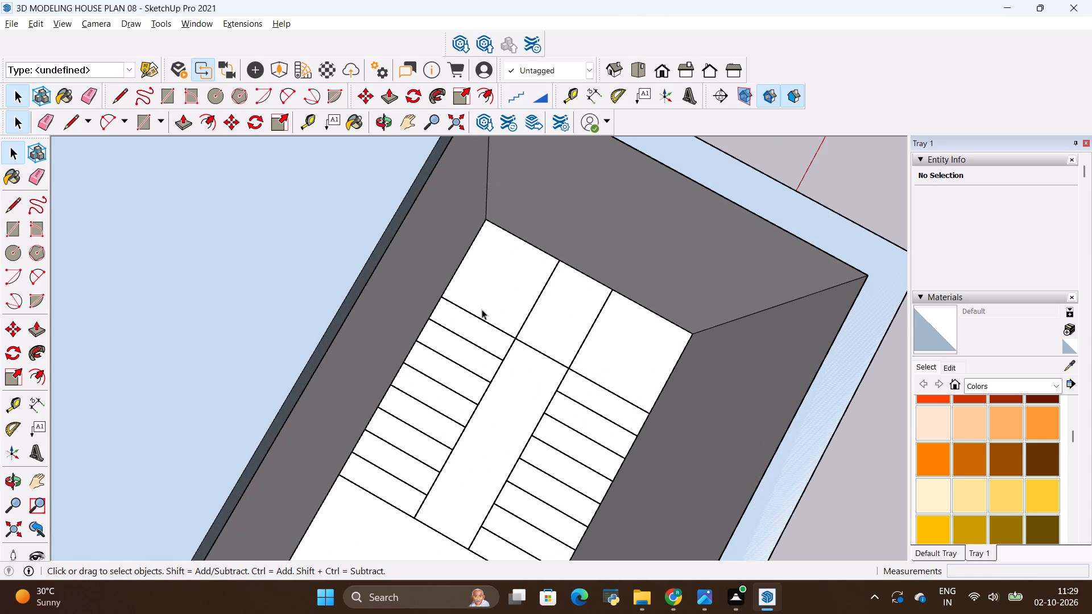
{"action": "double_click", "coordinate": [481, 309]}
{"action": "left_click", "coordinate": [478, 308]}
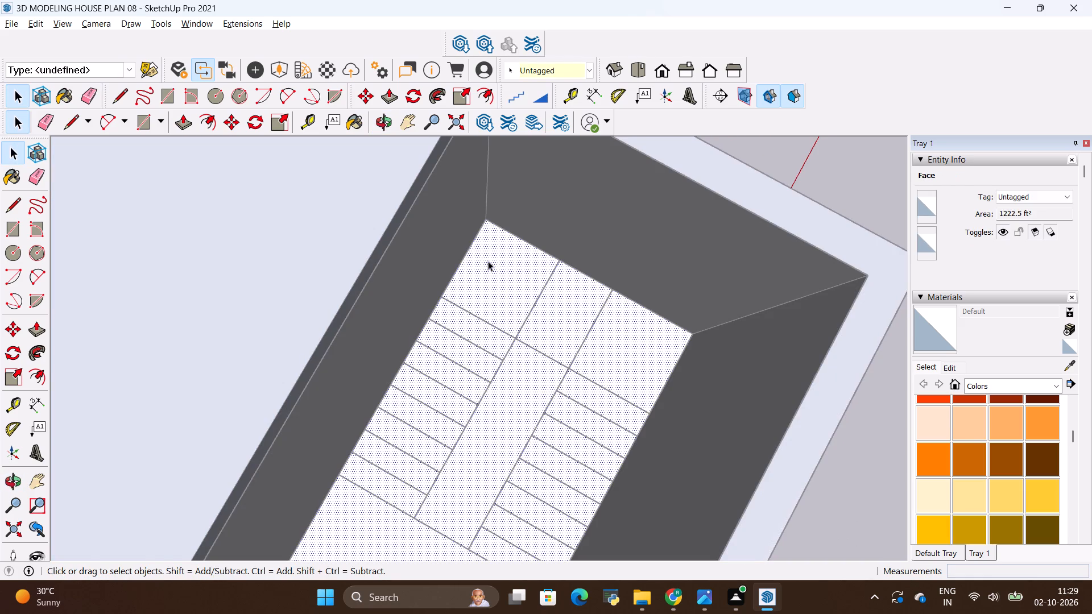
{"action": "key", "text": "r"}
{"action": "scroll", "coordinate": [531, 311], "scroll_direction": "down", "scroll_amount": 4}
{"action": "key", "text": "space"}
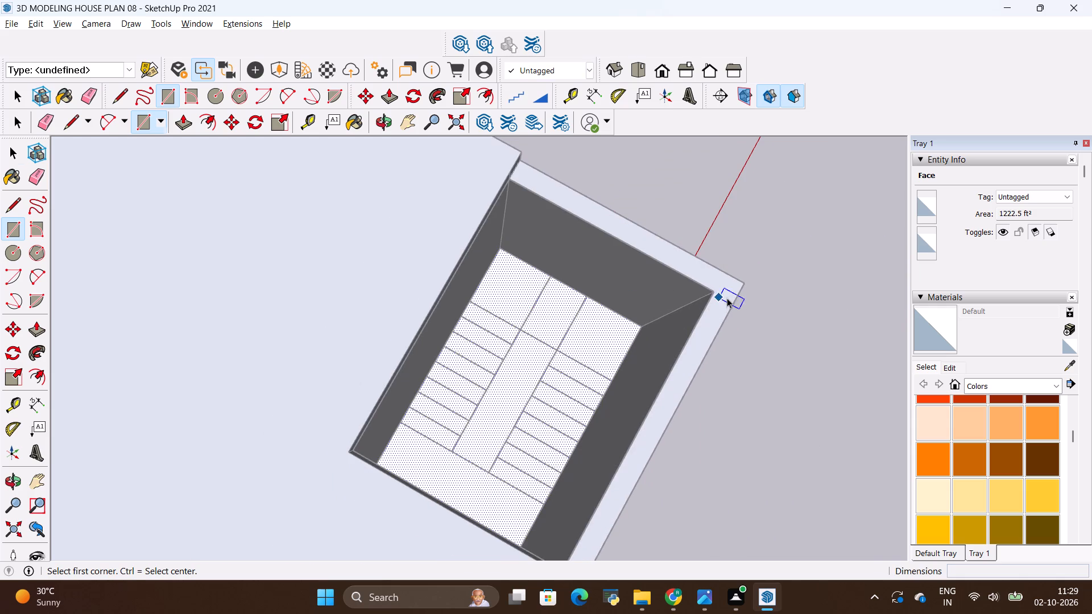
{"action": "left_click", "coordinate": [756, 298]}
Leave the floor group and trace the first corner landing at the stairwell bottom as a 3' by 2' 9 3/4" rectangle.
{"action": "scroll", "coordinate": [322, 331], "scroll_direction": "up", "scroll_amount": 2}
{"action": "triple_click", "coordinate": [516, 293]}
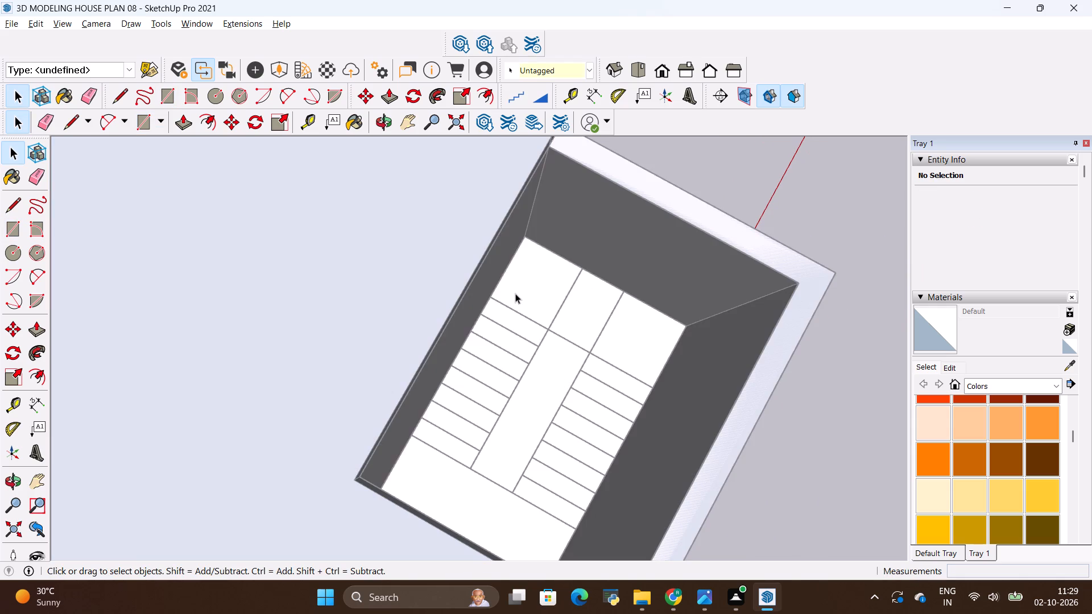
{"action": "left_click", "coordinate": [845, 351]}
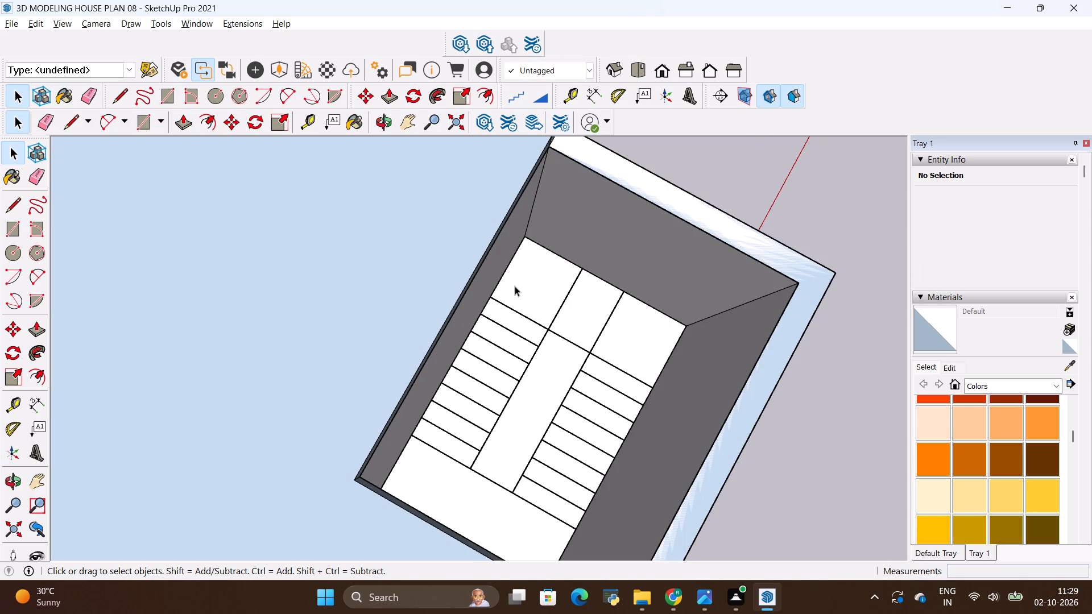
{"action": "scroll", "coordinate": [515, 276], "scroll_direction": "up", "scroll_amount": 1}
{"action": "key", "text": "r"}
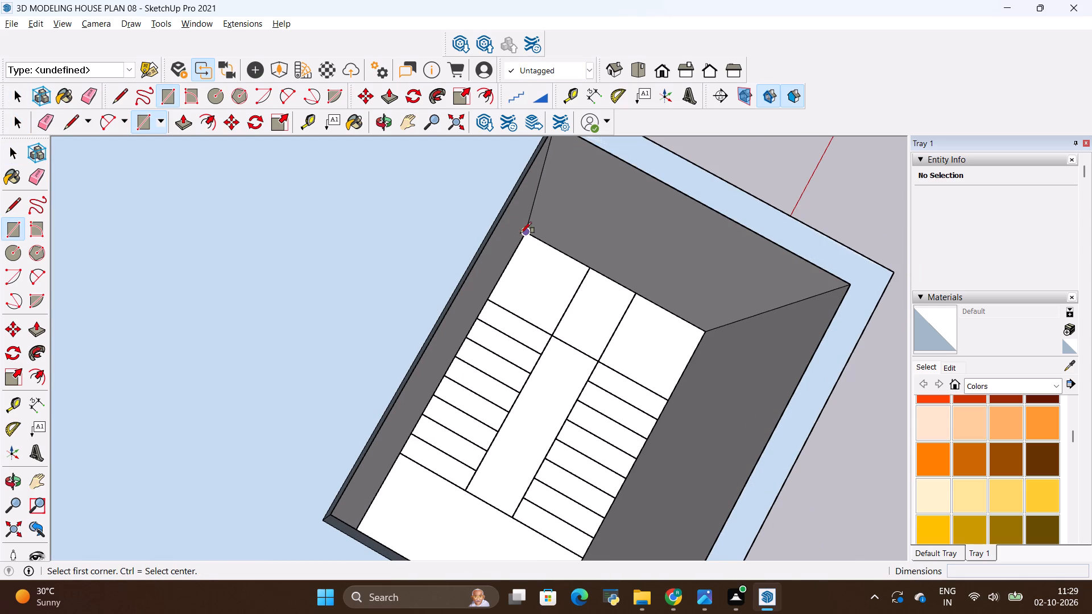
{"action": "left_click", "coordinate": [526, 233]}
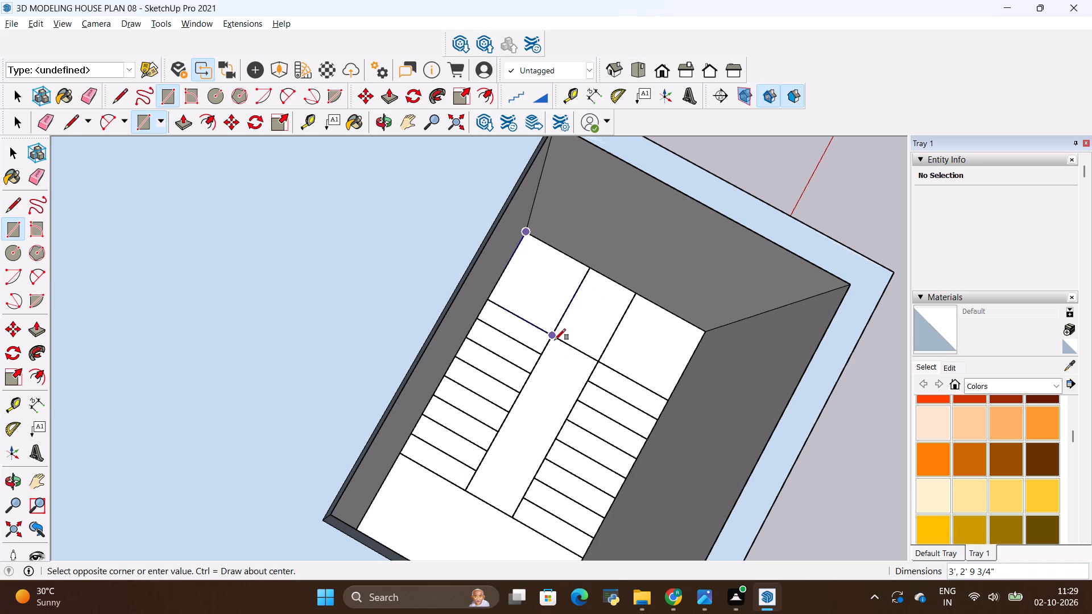
{"action": "left_click", "coordinate": [553, 339]}
Trace the first four treads of the flight adjoining that corner landing as 10" by 2' 9 3/4" rectangles.
{"action": "left_click", "coordinate": [484, 306]}
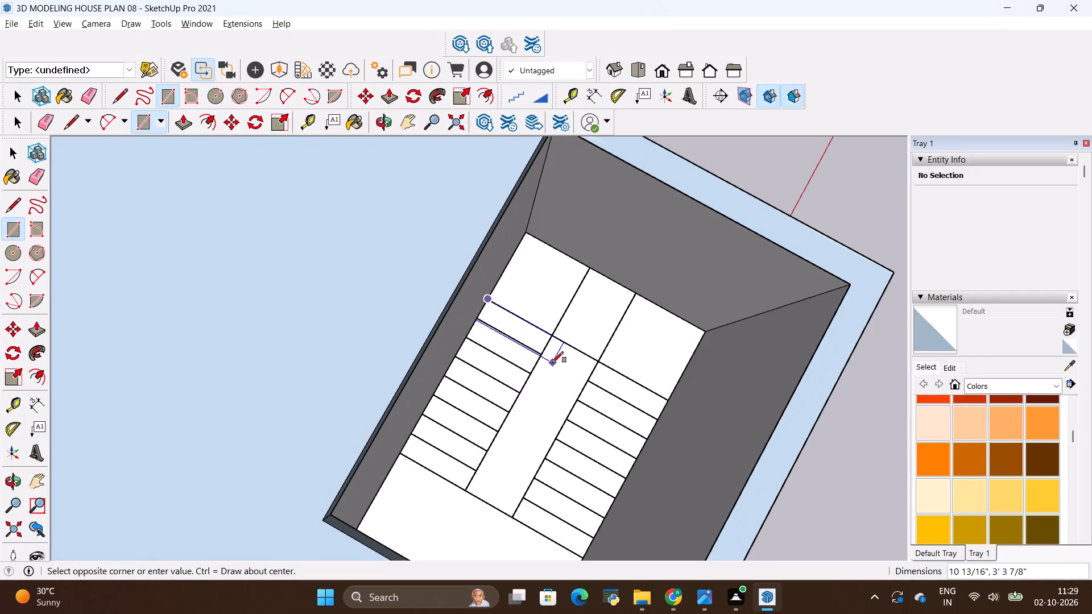
{"action": "left_click", "coordinate": [541, 360]}
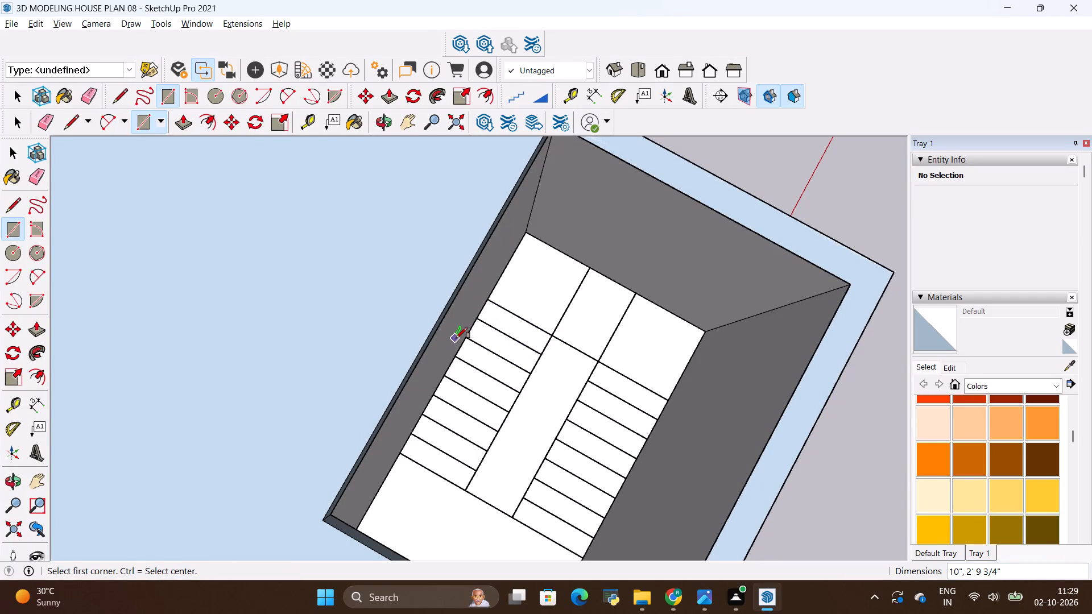
{"action": "left_click", "coordinate": [462, 339]}
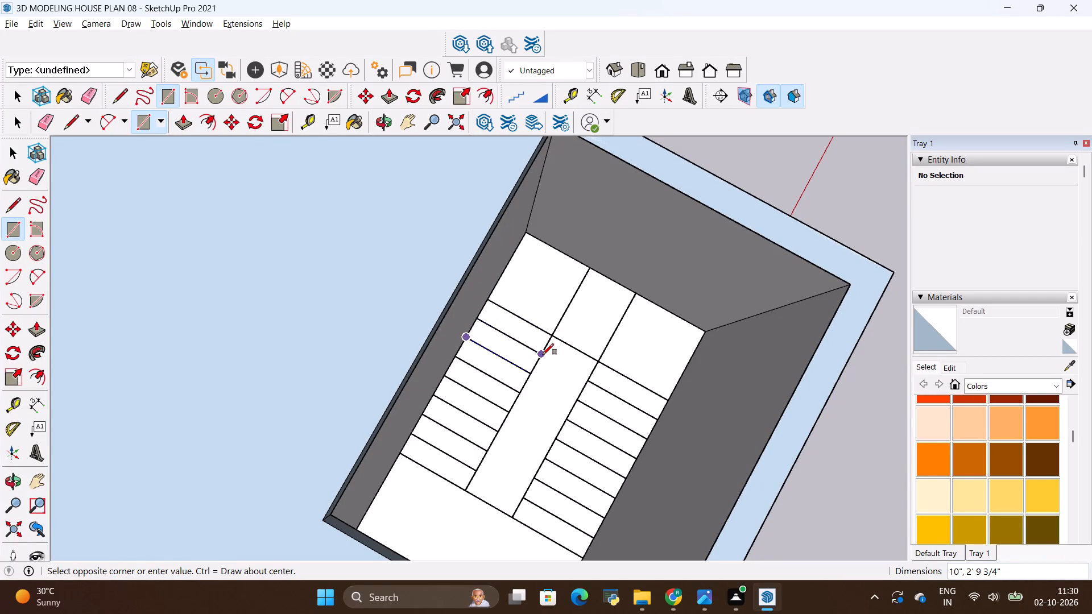
{"action": "left_click", "coordinate": [543, 355]}
{"action": "scroll", "coordinate": [503, 353], "scroll_direction": "up", "scroll_amount": 2}
{"action": "left_click", "coordinate": [460, 338]}
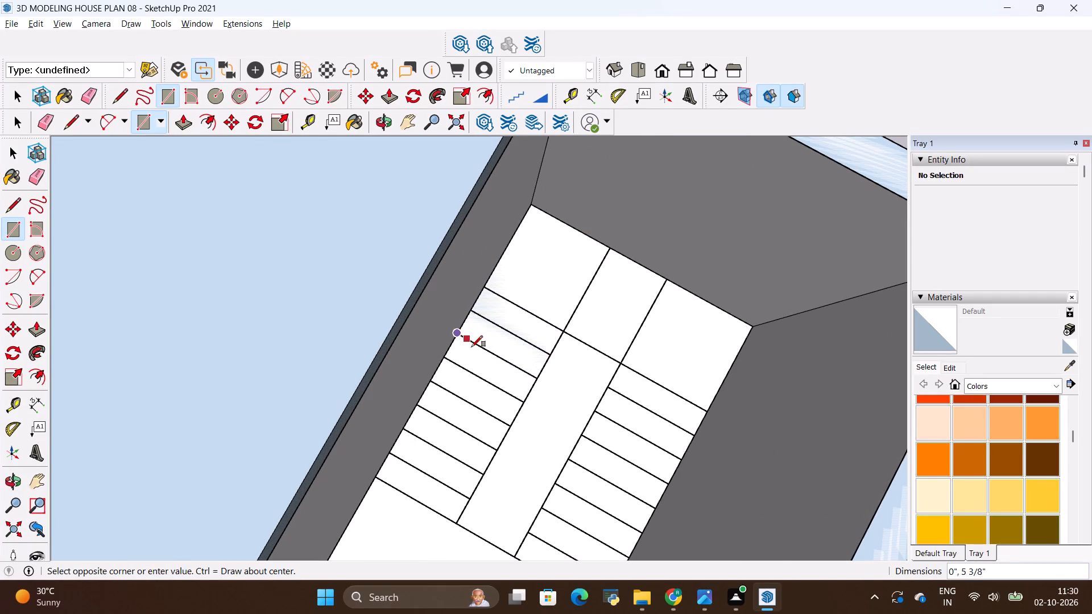
{"action": "left_click", "coordinate": [526, 405]}
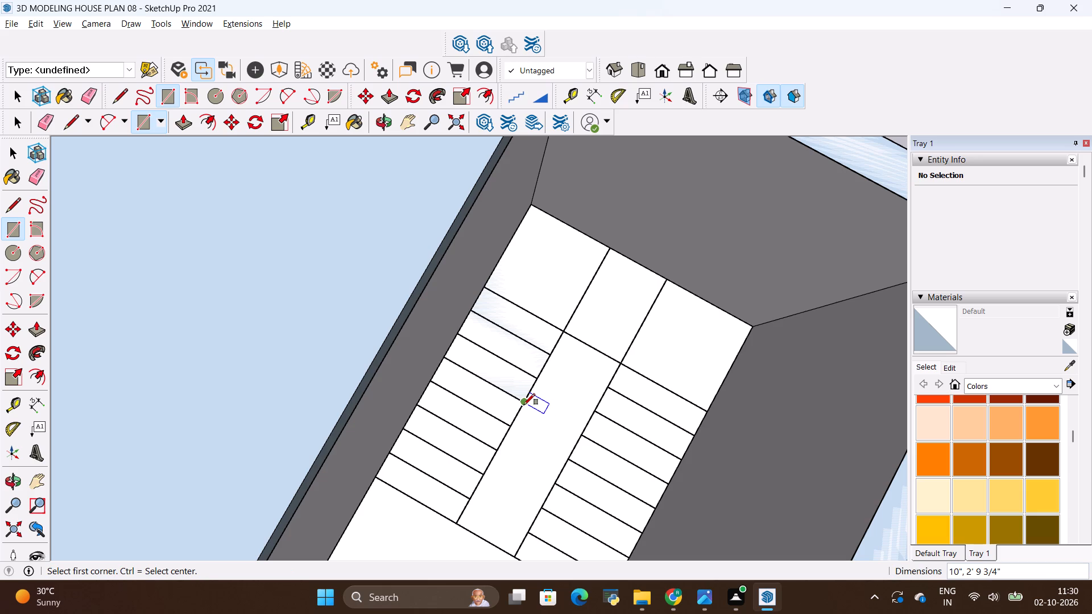
{"action": "left_click", "coordinate": [524, 405]}
{"action": "left_click", "coordinate": [431, 382]}
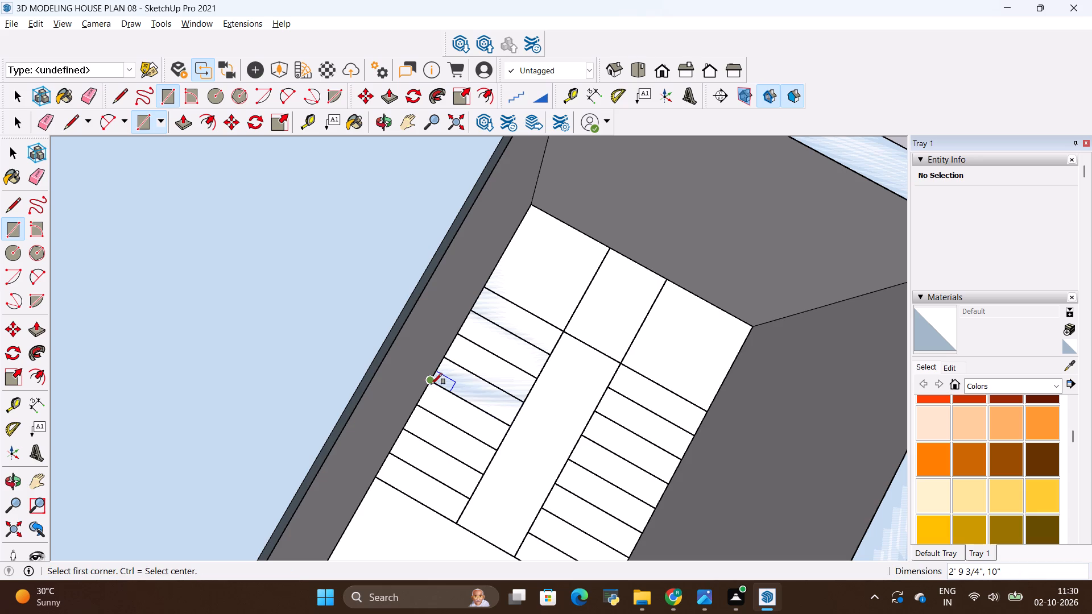
Trace the remaining four treads of the same flight as 2' 9 3/4" by 10" rectangles.
{"action": "left_click", "coordinate": [431, 384]}
{"action": "left_click", "coordinate": [493, 449]}
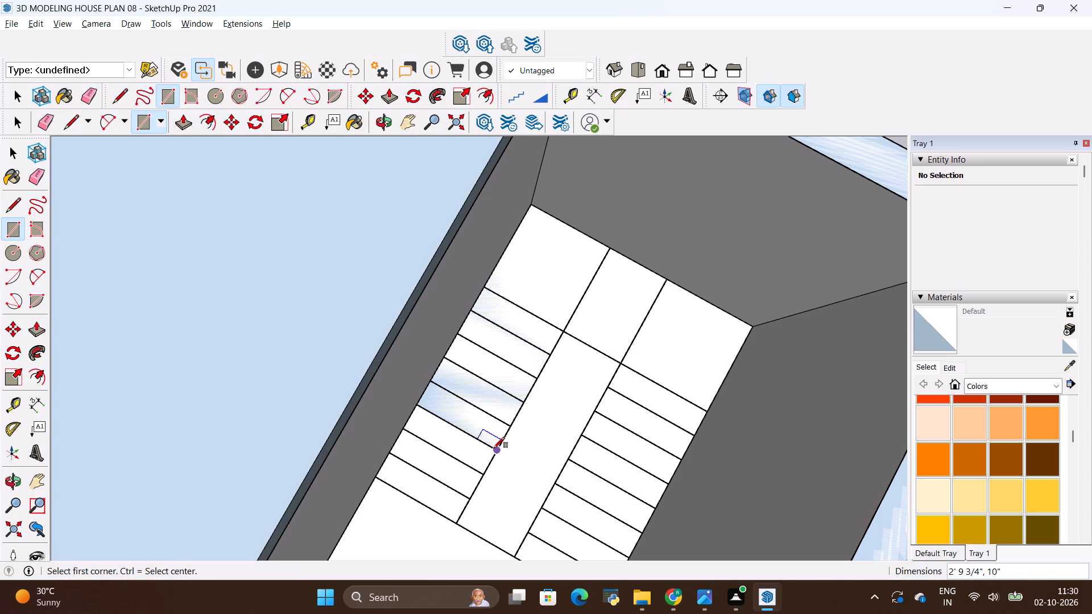
{"action": "left_click", "coordinate": [493, 453]}
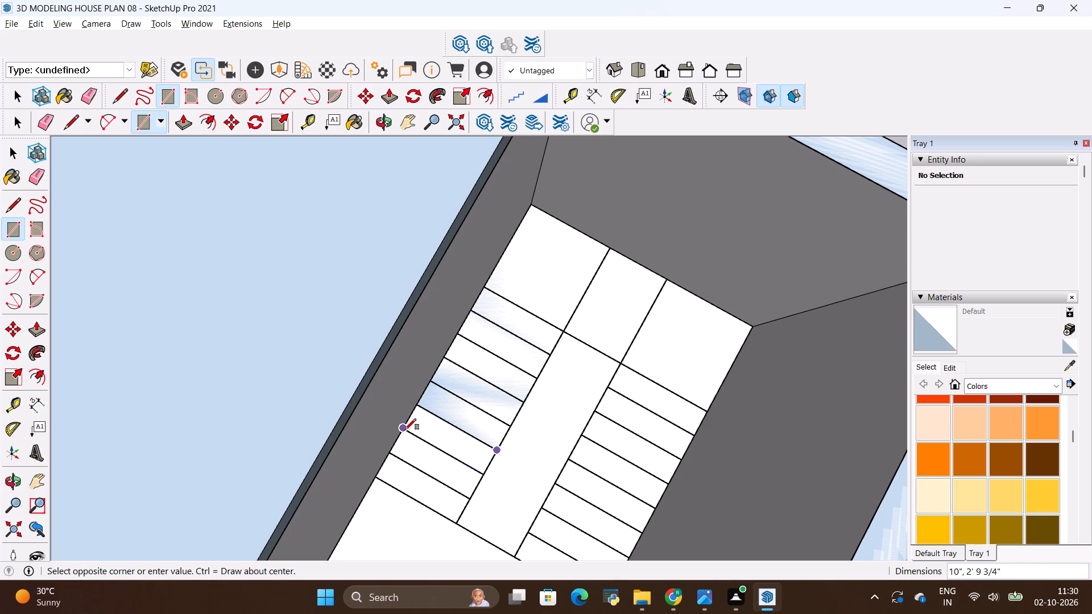
{"action": "left_click", "coordinate": [403, 429]}
{"action": "left_click", "coordinate": [403, 430]}
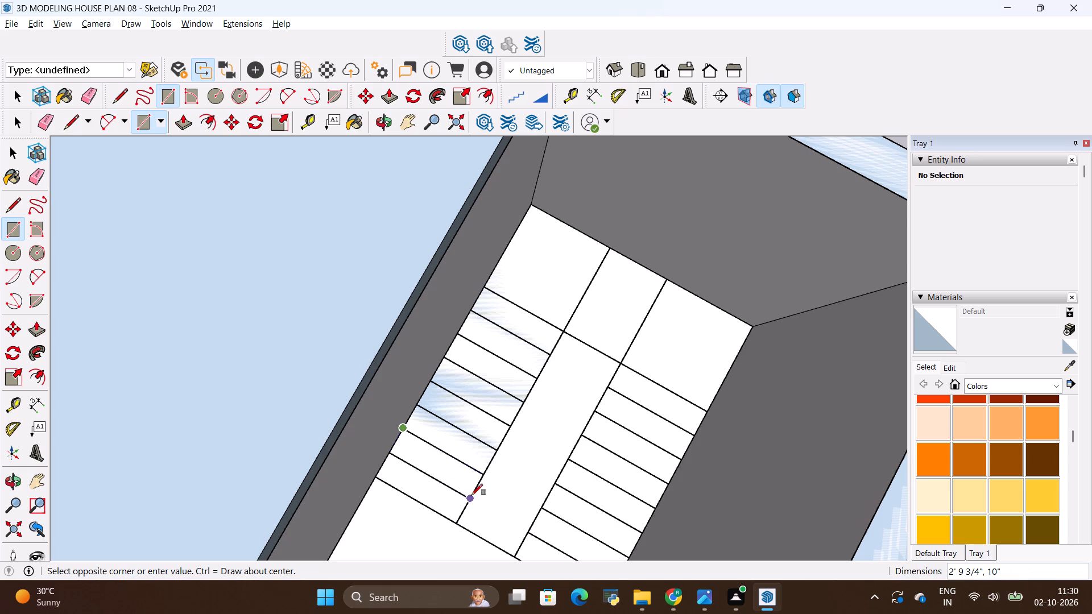
{"action": "left_click", "coordinate": [471, 495]}
{"action": "left_click", "coordinate": [470, 499]}
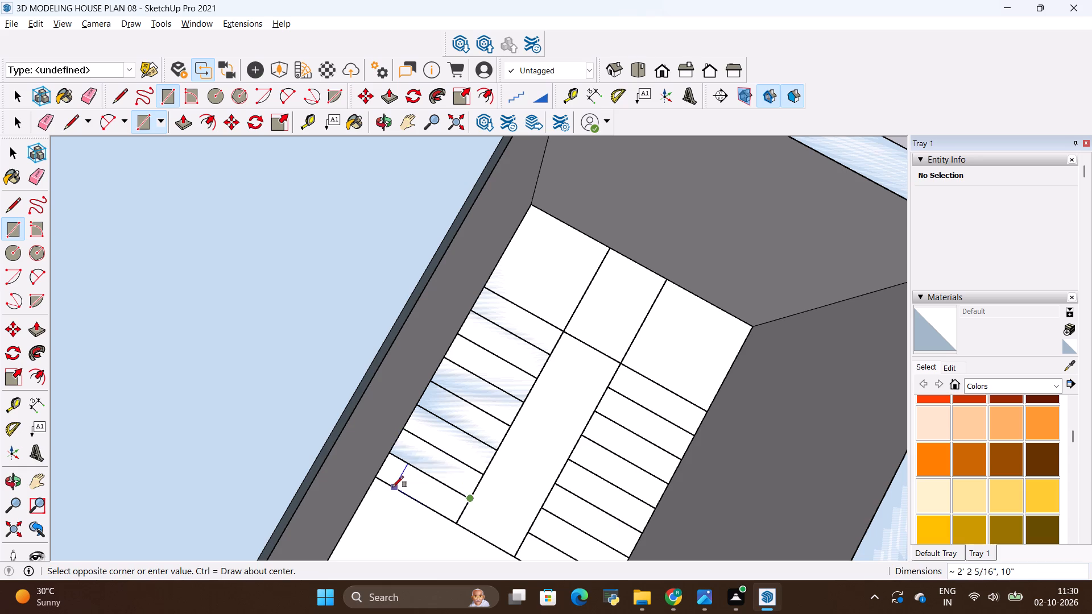
{"action": "left_click", "coordinate": [377, 478]}
Trace the middle landing section as a rectangle about 2' wide and the opposite corner landing as a 3' by 3' rectangle.
{"action": "scroll", "coordinate": [627, 392], "scroll_direction": "down", "scroll_amount": 3}
{"action": "middle_click_drag", "start_coordinate": [581, 441], "coordinate": [606, 374]}
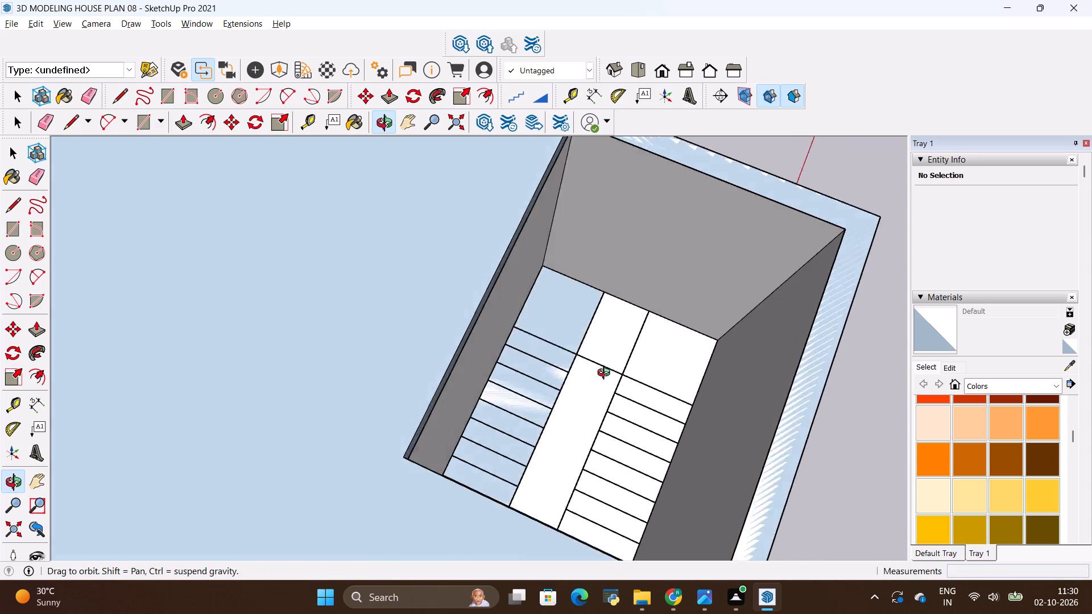
{"action": "middle_click_drag", "start_coordinate": [606, 374], "coordinate": [673, 408]}
{"action": "scroll", "coordinate": [592, 288], "scroll_direction": "up", "scroll_amount": 4}
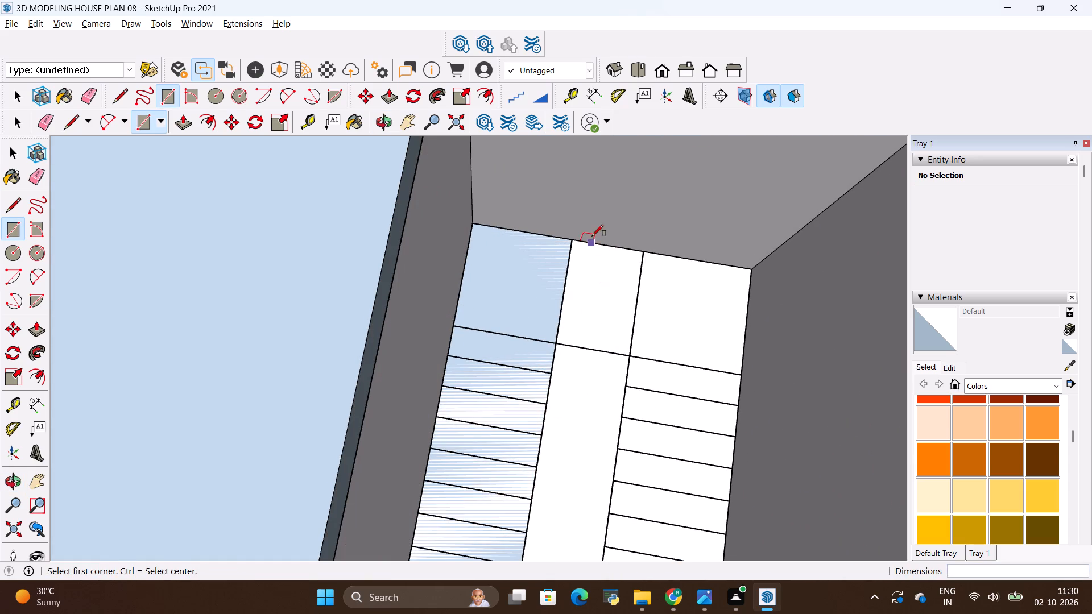
{"action": "left_click", "coordinate": [580, 239]}
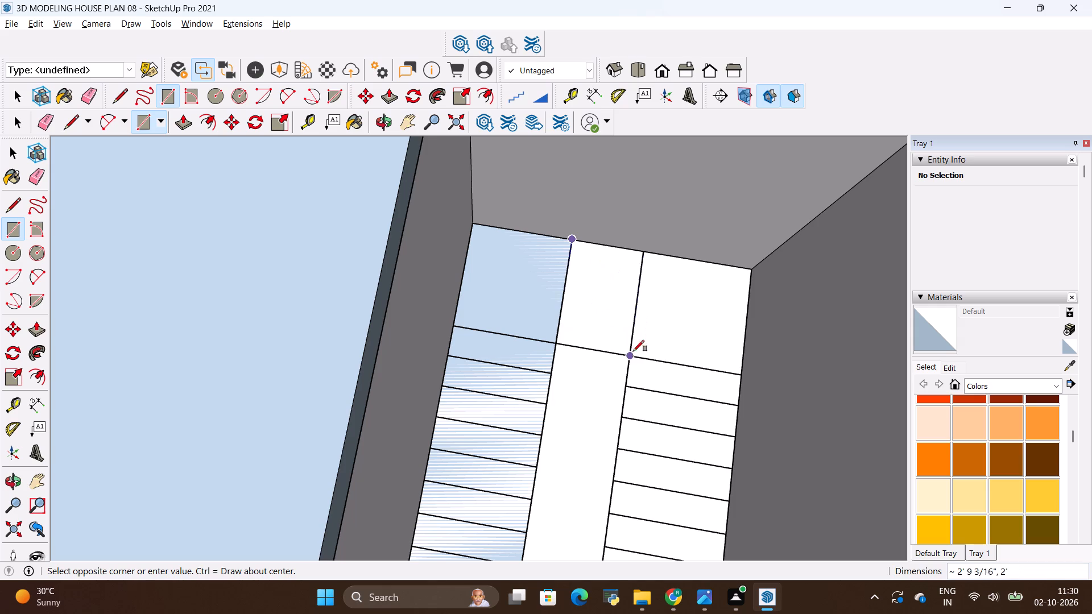
{"action": "left_click", "coordinate": [633, 358]}
{"action": "left_click", "coordinate": [643, 252]}
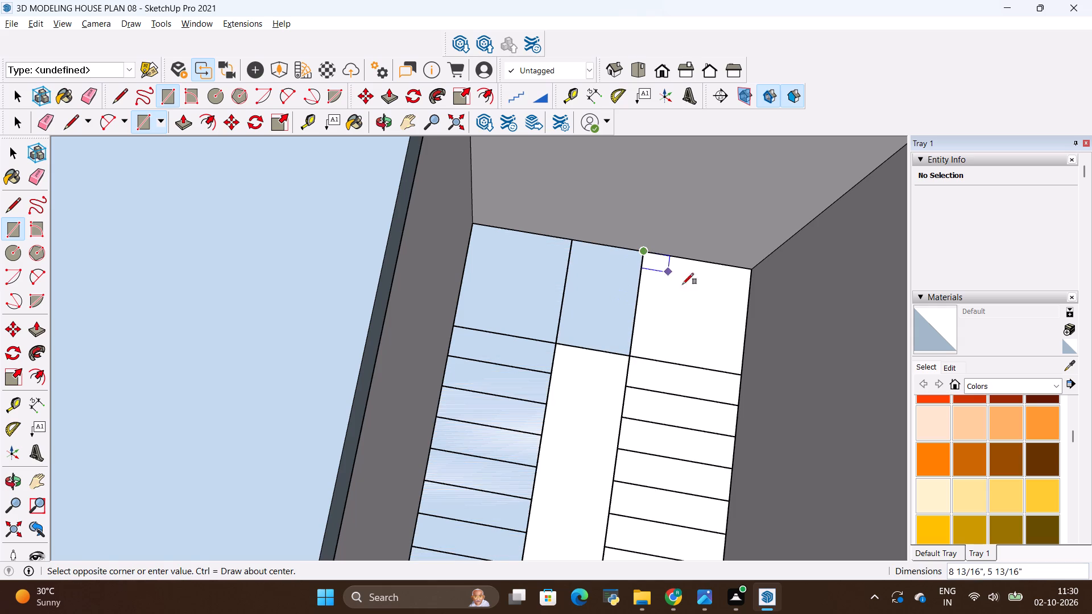
{"action": "left_click", "coordinate": [743, 371]}
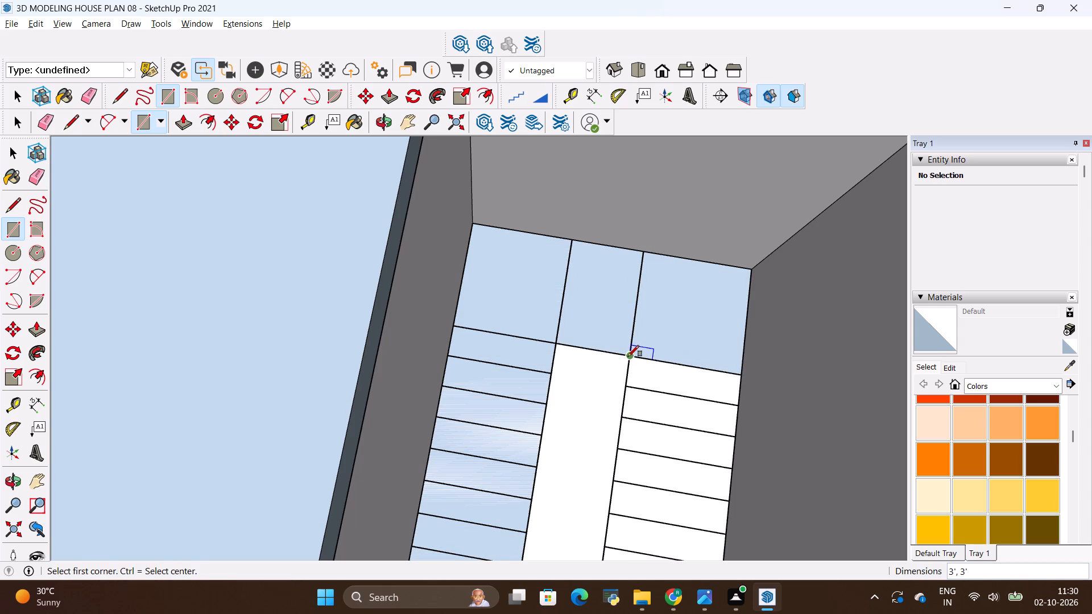
Trace the first three treads of the second flight, below the 3' by 3' landing, as 3' by 10" rectangles.
{"action": "left_click", "coordinate": [628, 356]}
{"action": "left_click", "coordinate": [740, 404]}
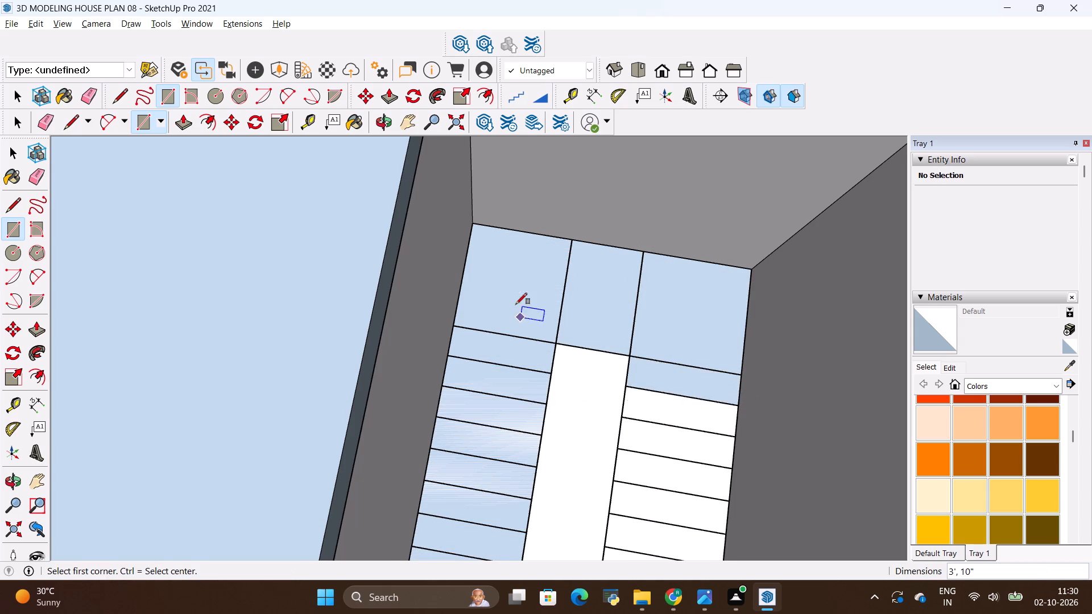
{"action": "scroll", "coordinate": [516, 304], "scroll_direction": "down", "scroll_amount": 3}
{"action": "left_click", "coordinate": [598, 368]}
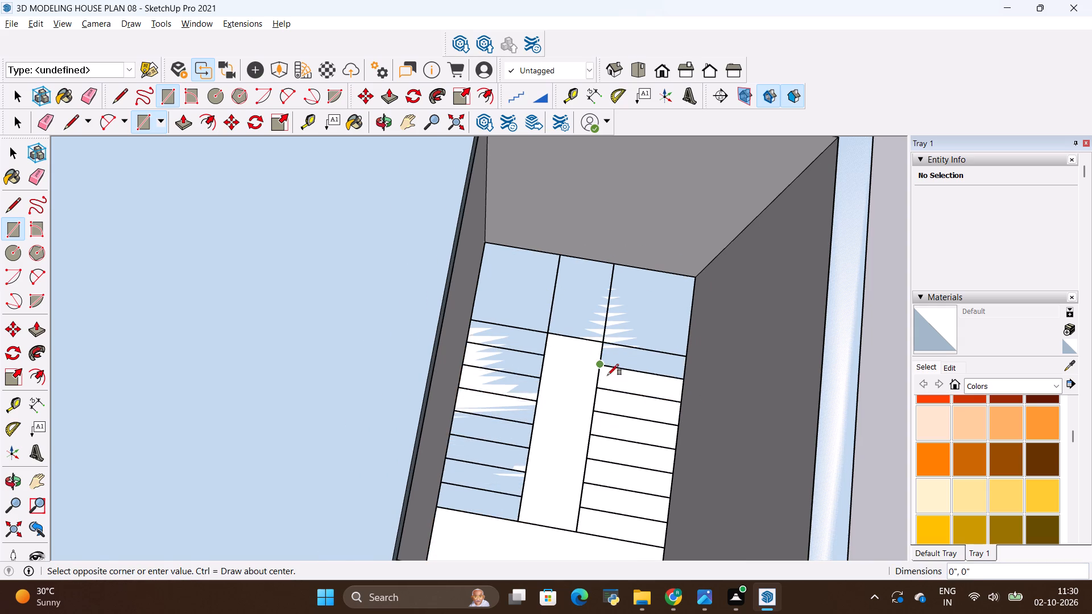
{"action": "left_click", "coordinate": [684, 401]}
{"action": "scroll", "coordinate": [578, 346], "scroll_direction": "down", "scroll_amount": 2}
{"action": "scroll", "coordinate": [623, 387], "scroll_direction": "up", "scroll_amount": 4}
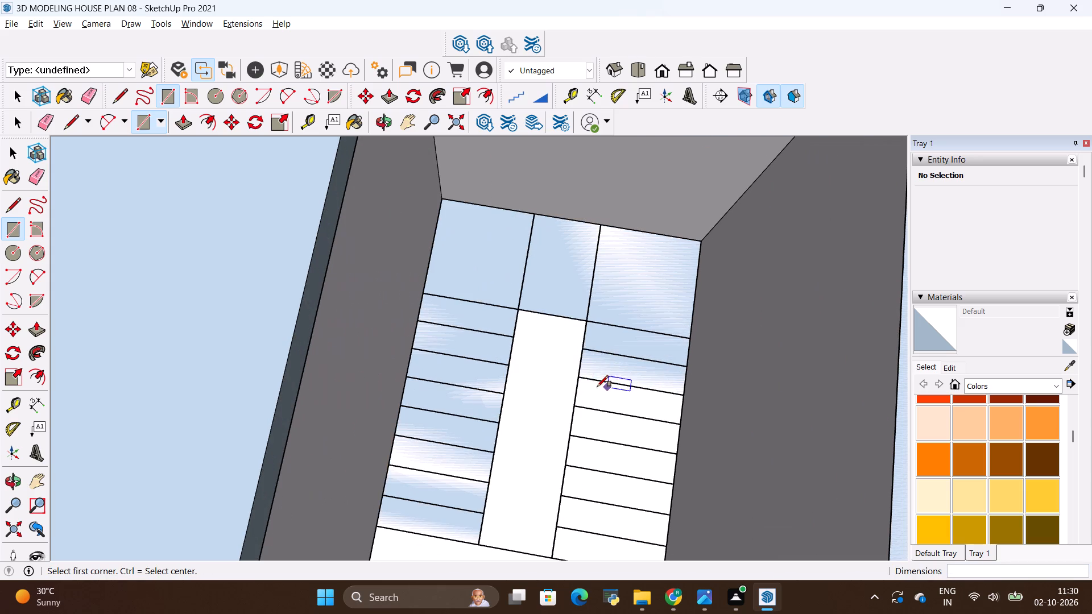
{"action": "left_click", "coordinate": [580, 377]}
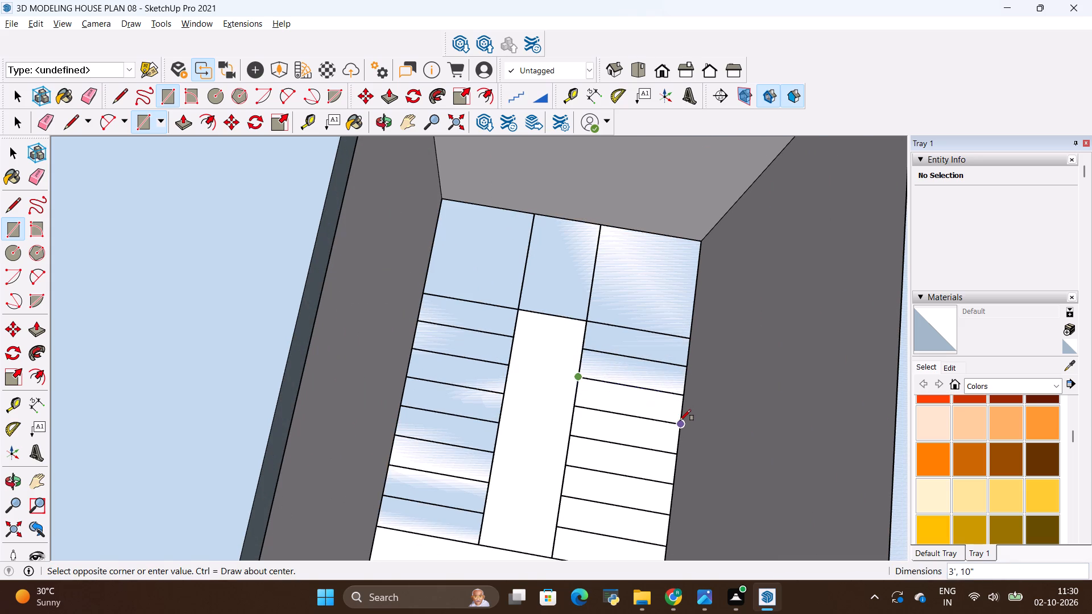
{"action": "left_click", "coordinate": [680, 421]}
Trace the fourth, fifth and sixth treads of the second flight as rectangles over the plan lines.
{"action": "left_click", "coordinate": [574, 409]}
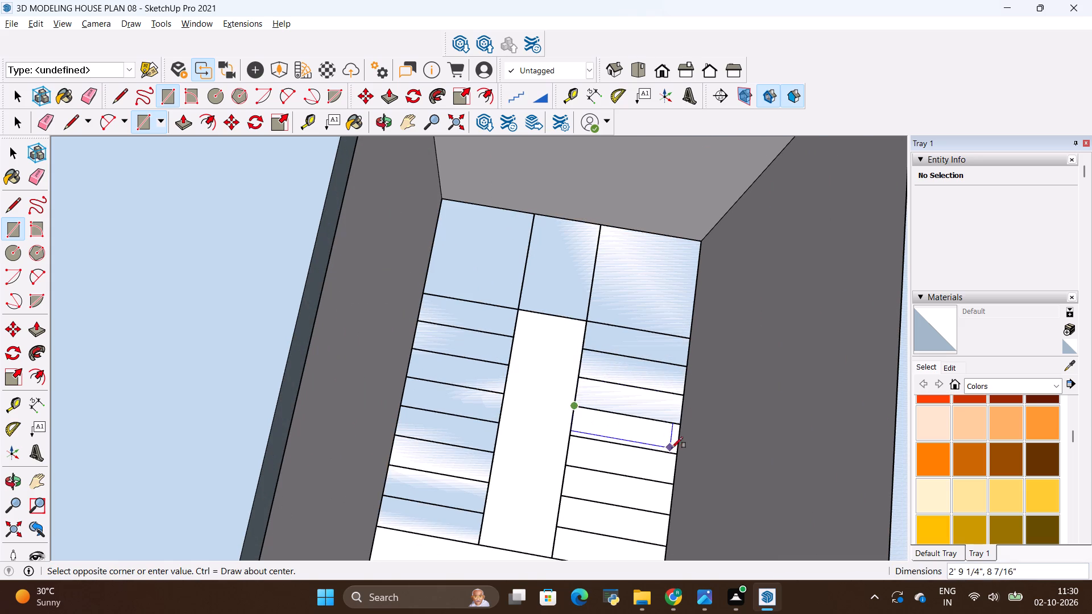
{"action": "left_click", "coordinate": [681, 450]}
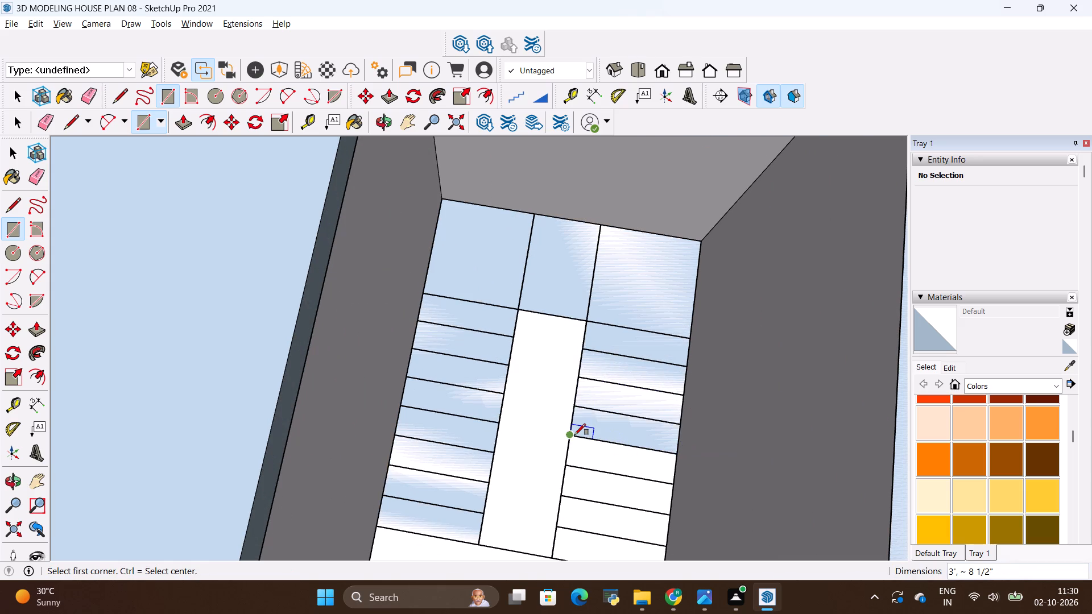
{"action": "left_click", "coordinate": [574, 435]}
{"action": "left_click", "coordinate": [672, 482]}
{"action": "scroll", "coordinate": [588, 397], "scroll_direction": "down", "scroll_amount": 3}
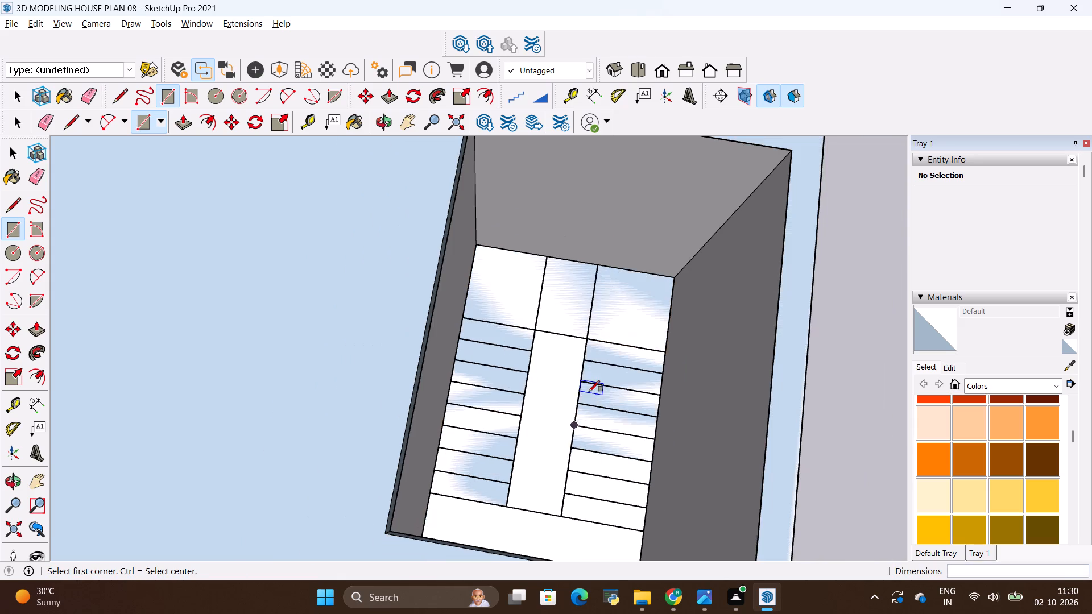
{"action": "scroll", "coordinate": [610, 530], "scroll_direction": "up", "scroll_amount": 4}
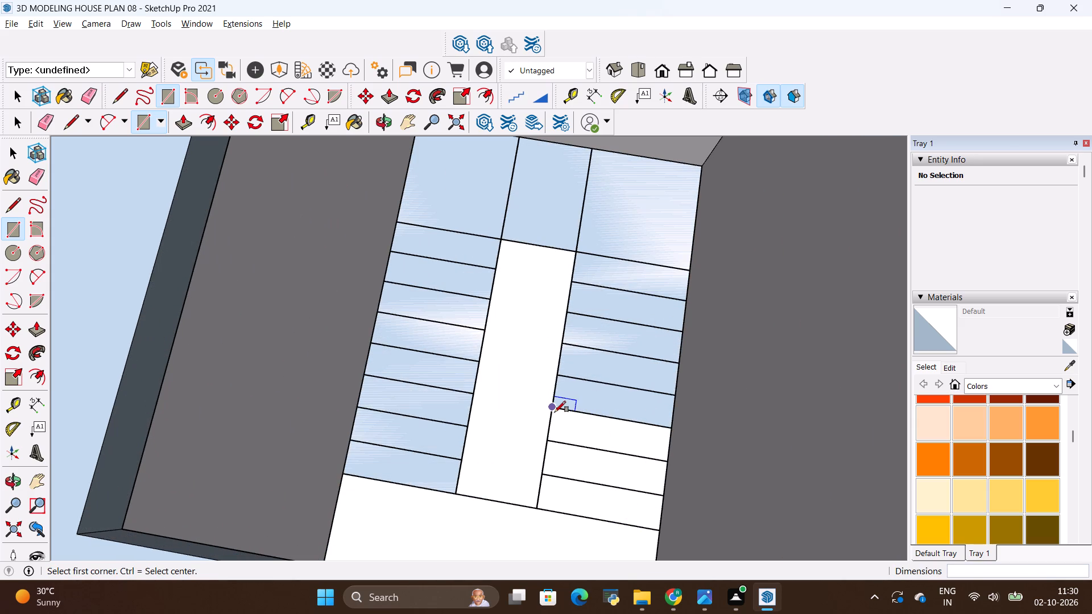
{"action": "left_click", "coordinate": [555, 412]}
{"action": "left_click", "coordinate": [669, 462]}
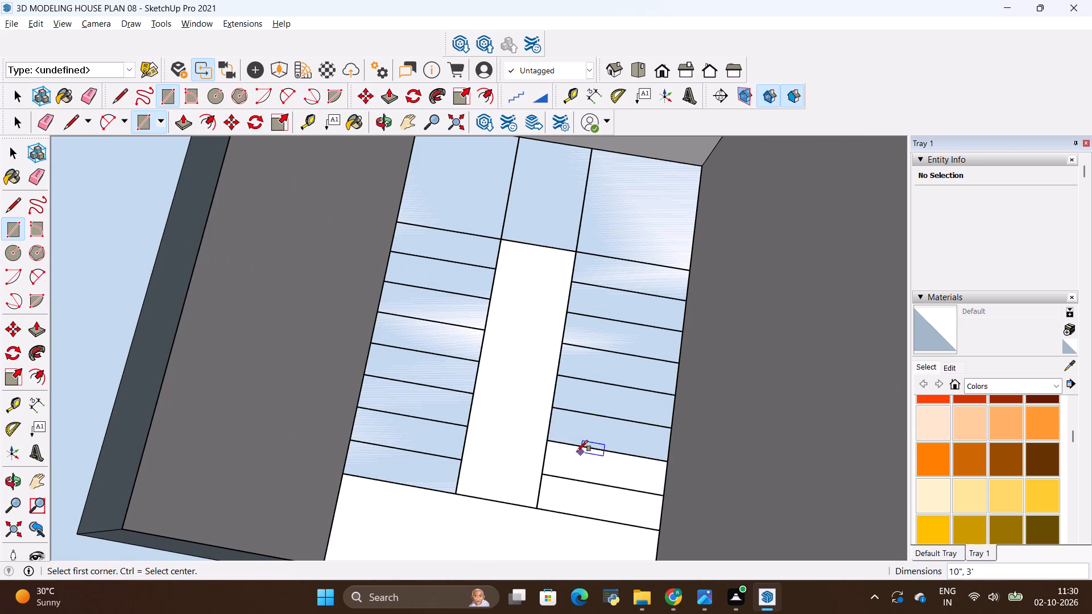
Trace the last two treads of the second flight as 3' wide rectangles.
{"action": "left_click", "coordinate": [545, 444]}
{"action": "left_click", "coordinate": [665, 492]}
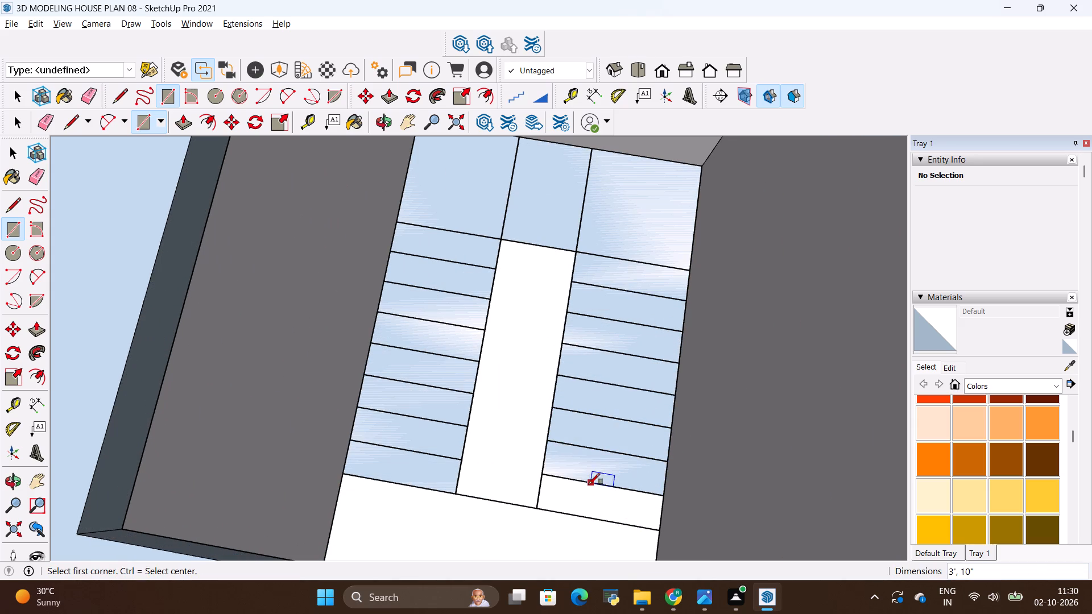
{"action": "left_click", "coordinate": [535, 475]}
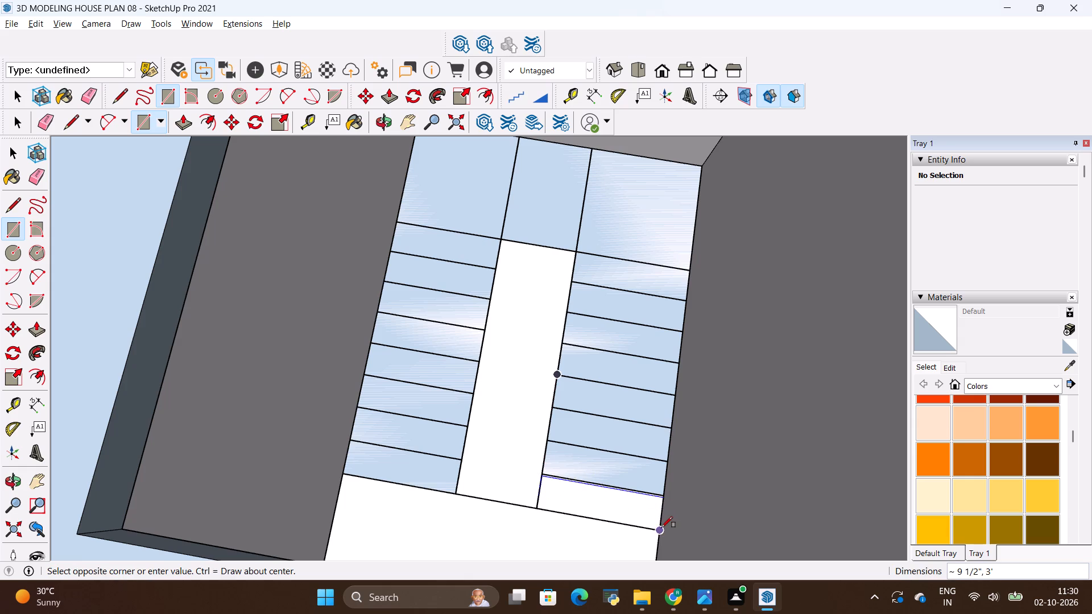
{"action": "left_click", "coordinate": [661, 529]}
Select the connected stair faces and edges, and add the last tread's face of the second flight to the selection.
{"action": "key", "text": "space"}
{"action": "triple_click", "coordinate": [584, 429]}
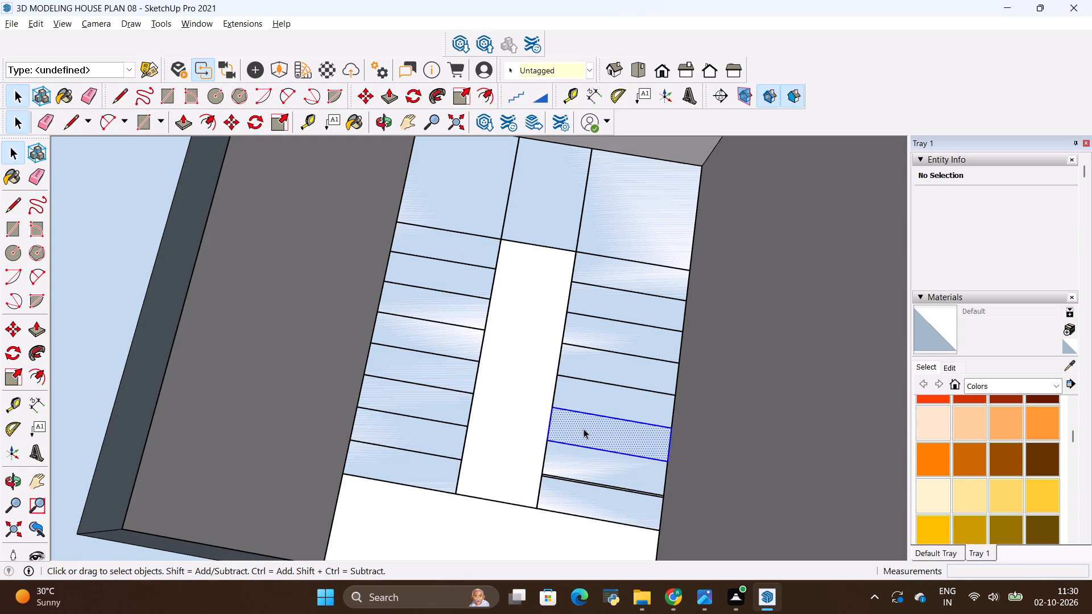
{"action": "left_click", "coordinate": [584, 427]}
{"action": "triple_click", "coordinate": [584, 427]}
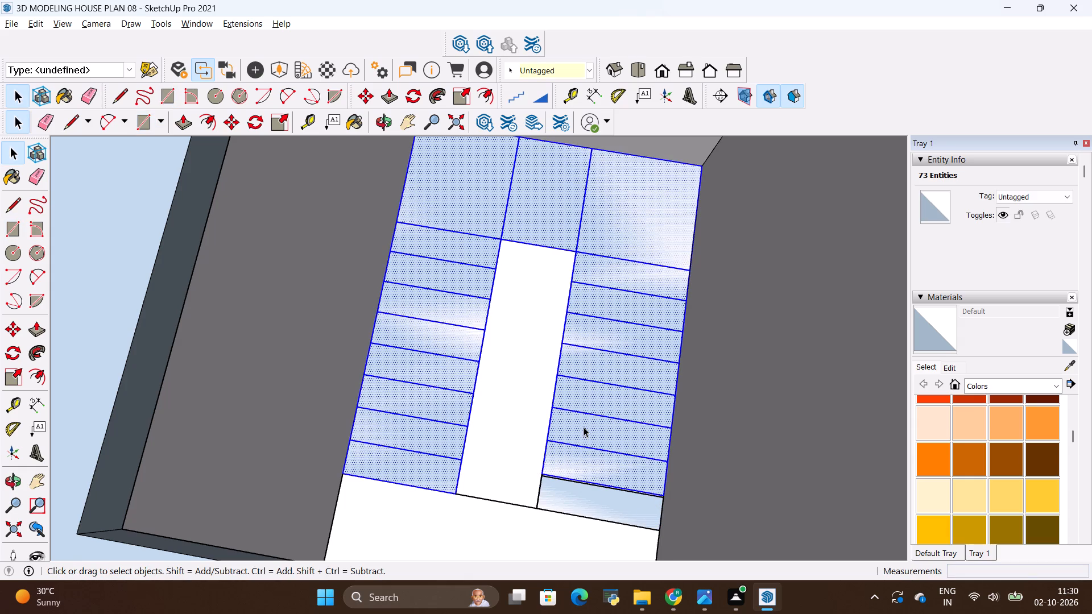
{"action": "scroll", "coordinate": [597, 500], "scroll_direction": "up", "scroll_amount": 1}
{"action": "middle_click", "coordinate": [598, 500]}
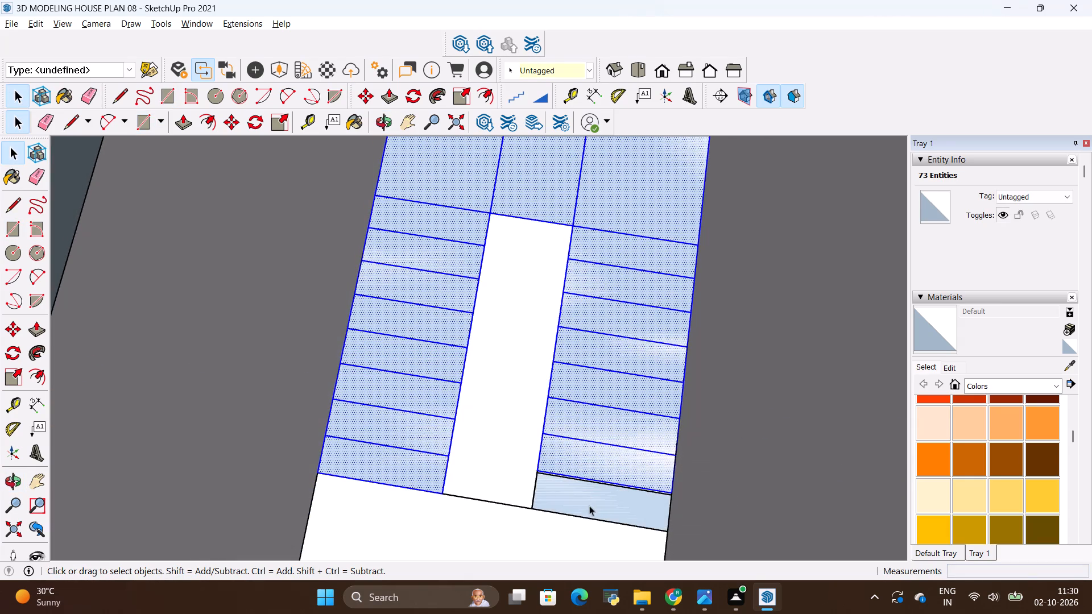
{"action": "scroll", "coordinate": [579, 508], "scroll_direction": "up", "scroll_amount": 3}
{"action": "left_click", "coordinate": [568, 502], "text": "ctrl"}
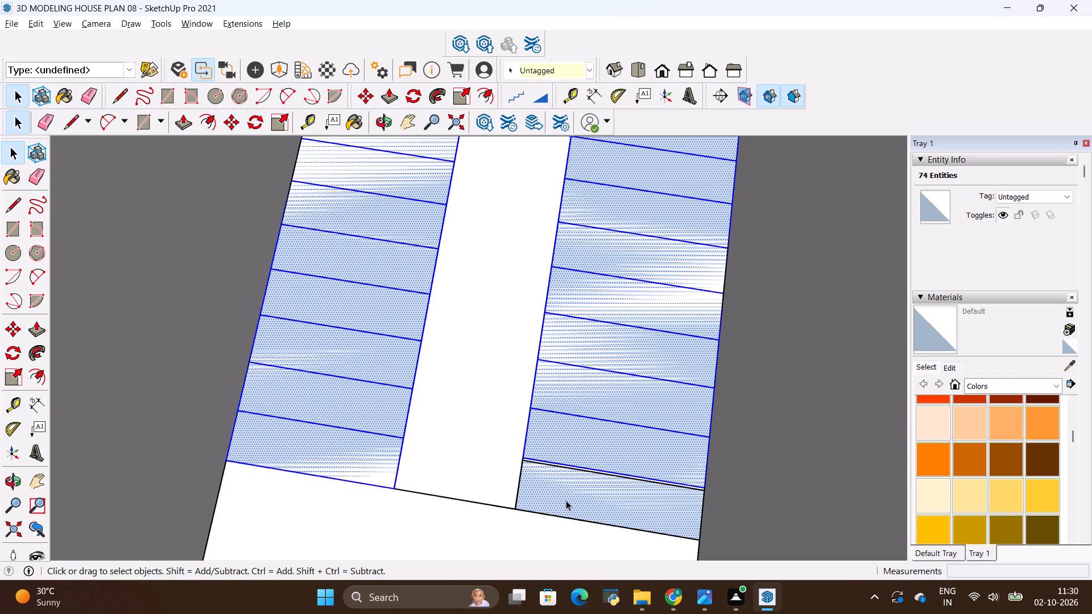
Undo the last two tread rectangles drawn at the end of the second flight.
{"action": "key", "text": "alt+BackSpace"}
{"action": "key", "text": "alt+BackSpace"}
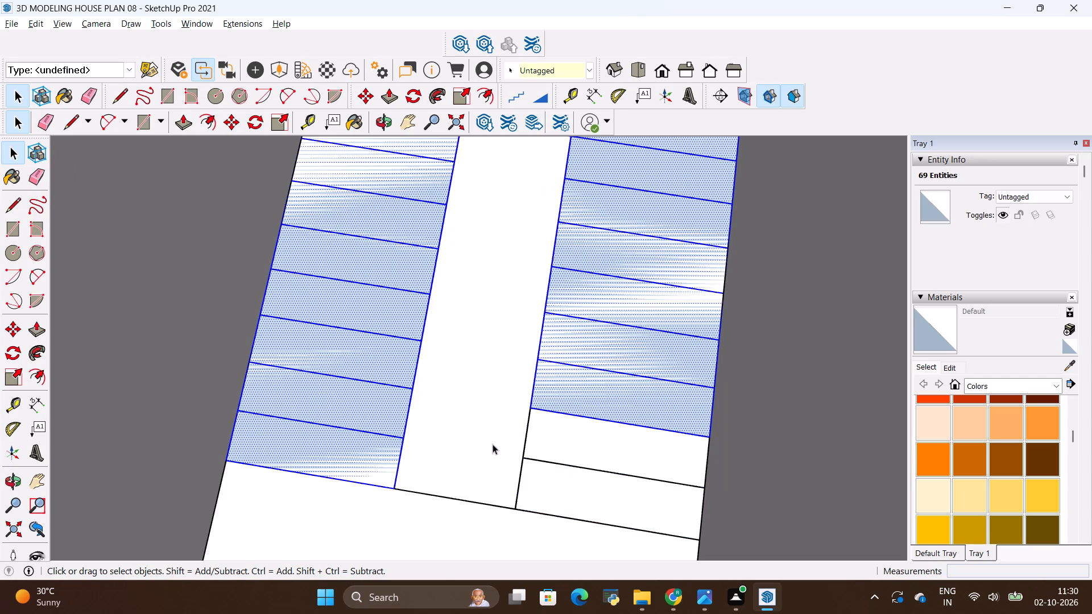
Redraw the last two treads of the second flight as 3' by 10" rectangles over the plan lines.
{"action": "key", "text": "r"}
{"action": "left_click", "coordinate": [530, 408]}
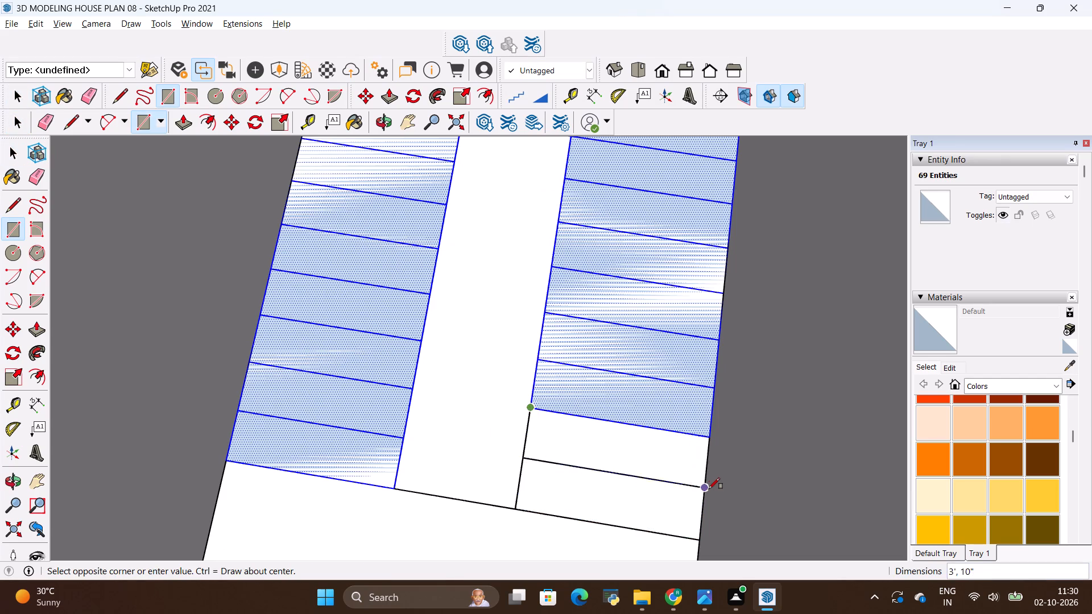
{"action": "left_click", "coordinate": [705, 487]}
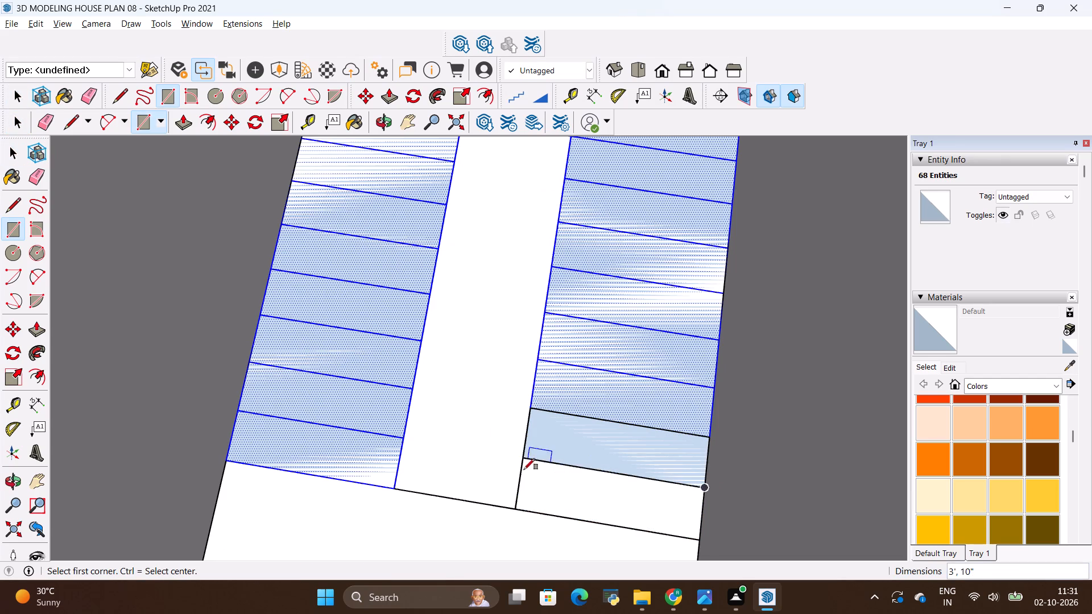
{"action": "left_click", "coordinate": [521, 459]}
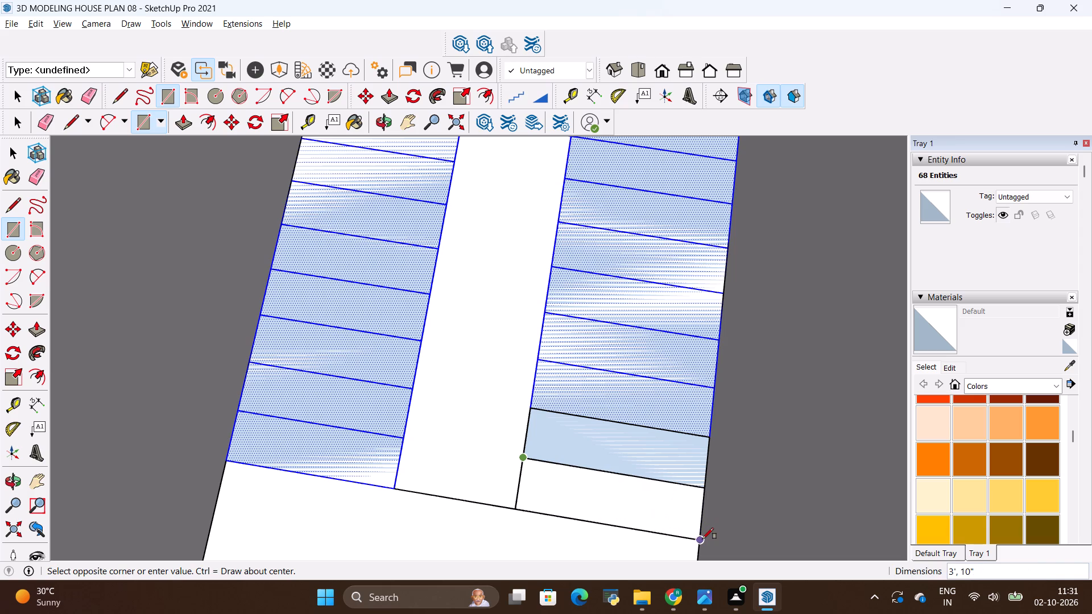
{"action": "left_click", "coordinate": [702, 539]}
Add the two redrawn treads to the stair selection and make all the selected stair faces and edges a group.
{"action": "scroll", "coordinate": [560, 513], "scroll_direction": "up", "scroll_amount": 3}
{"action": "key", "text": "space"}
{"action": "triple_click", "coordinate": [589, 451]}
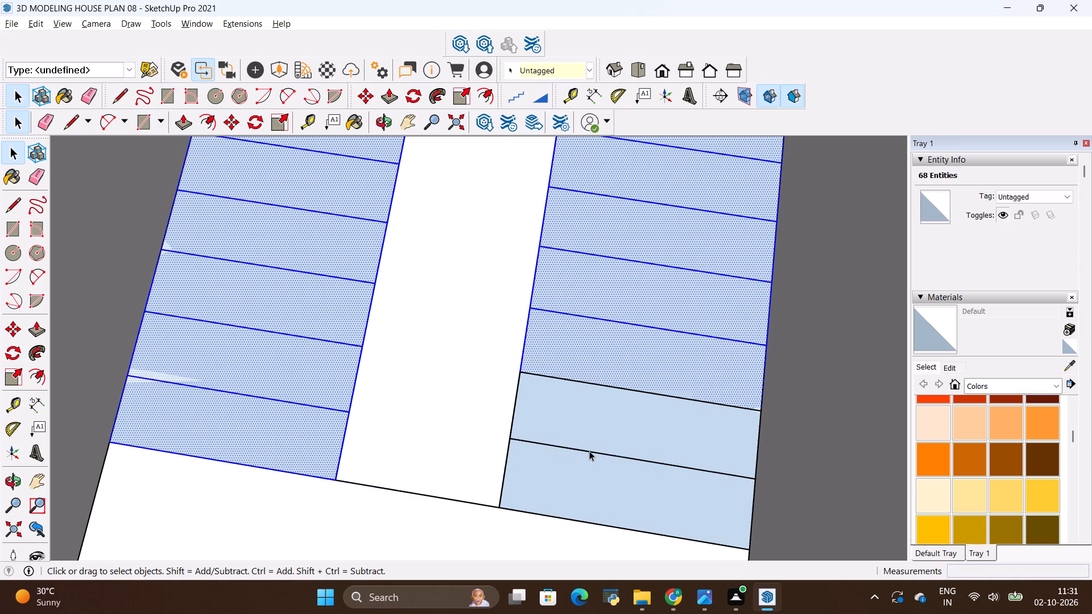
{"action": "double_click", "coordinate": [585, 450]}
{"action": "right_click", "coordinate": [585, 451]}
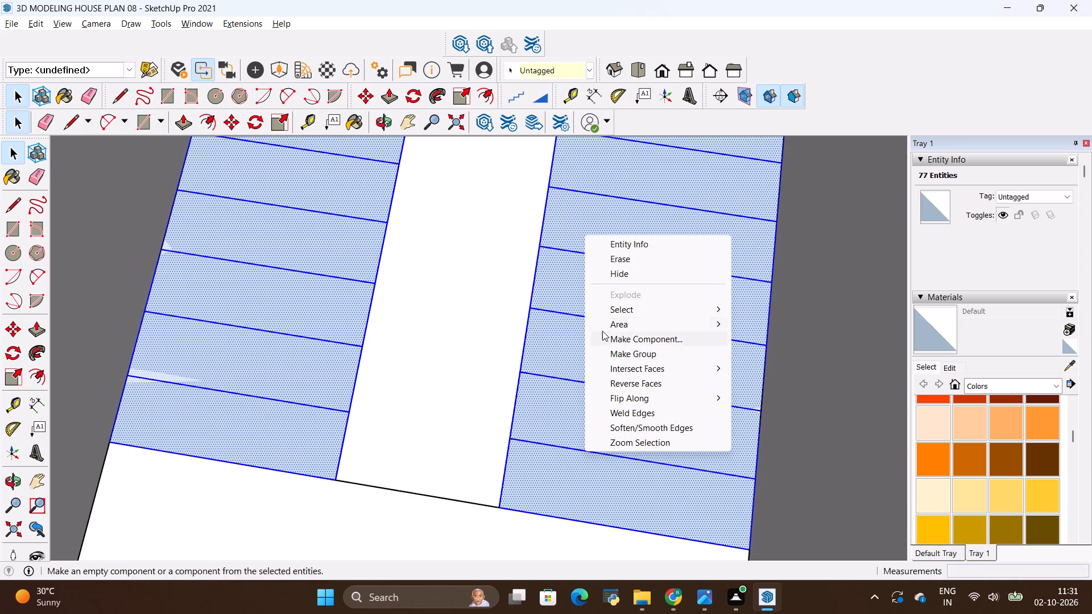
{"action": "left_click", "coordinate": [615, 349]}
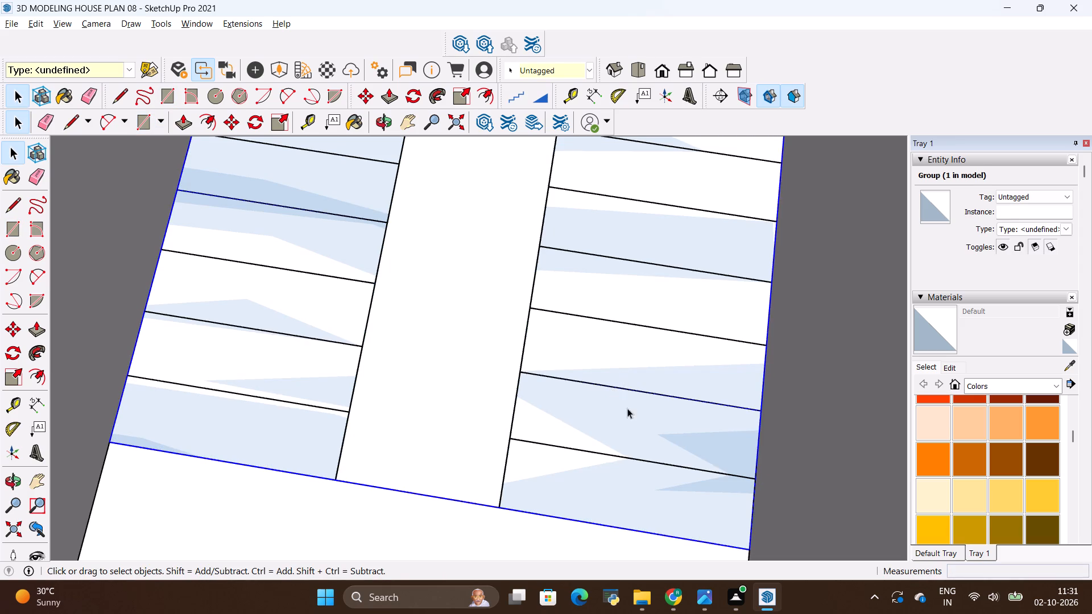
Move the stair group about 14' 9" out of the stairwell onto open ground beside the house.
{"action": "key", "text": "m"}
{"action": "left_click", "coordinate": [750, 551]}
{"action": "scroll", "coordinate": [551, 389], "scroll_direction": "down", "scroll_amount": 5}
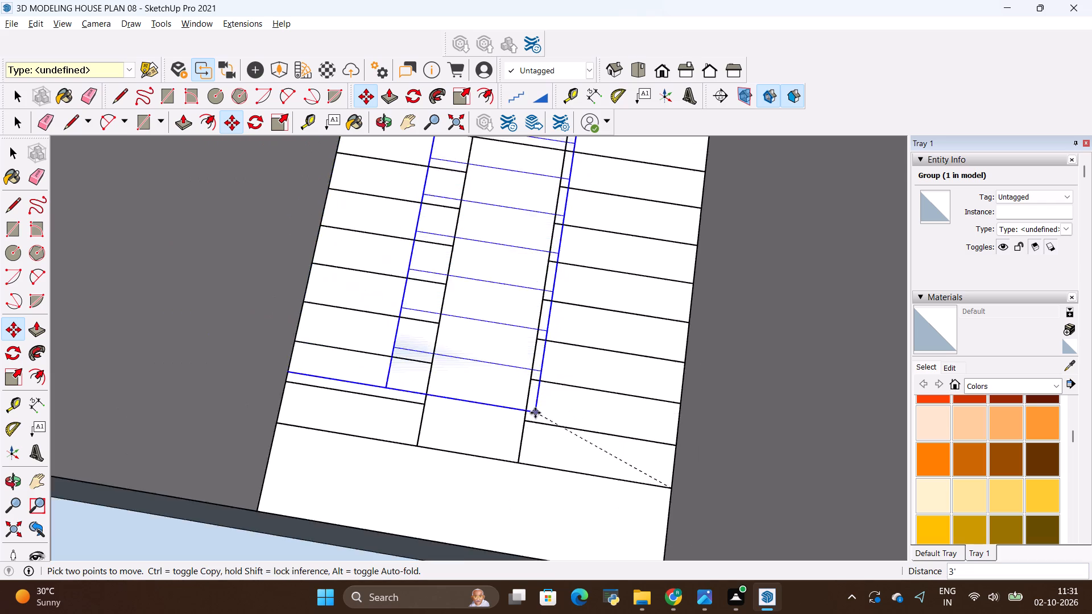
{"action": "scroll", "coordinate": [535, 413], "scroll_direction": "down", "scroll_amount": 10}
{"action": "scroll", "coordinate": [476, 404], "scroll_direction": "down", "scroll_amount": 4}
{"action": "left_click", "coordinate": [747, 412]}
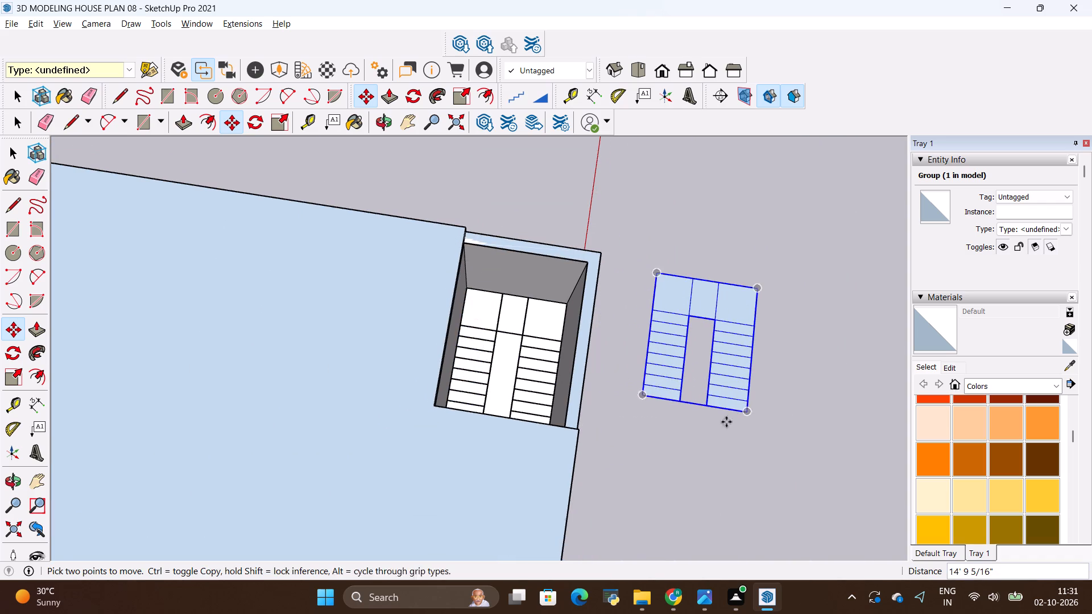
{"action": "scroll", "coordinate": [655, 319], "scroll_direction": "up", "scroll_amount": 5}
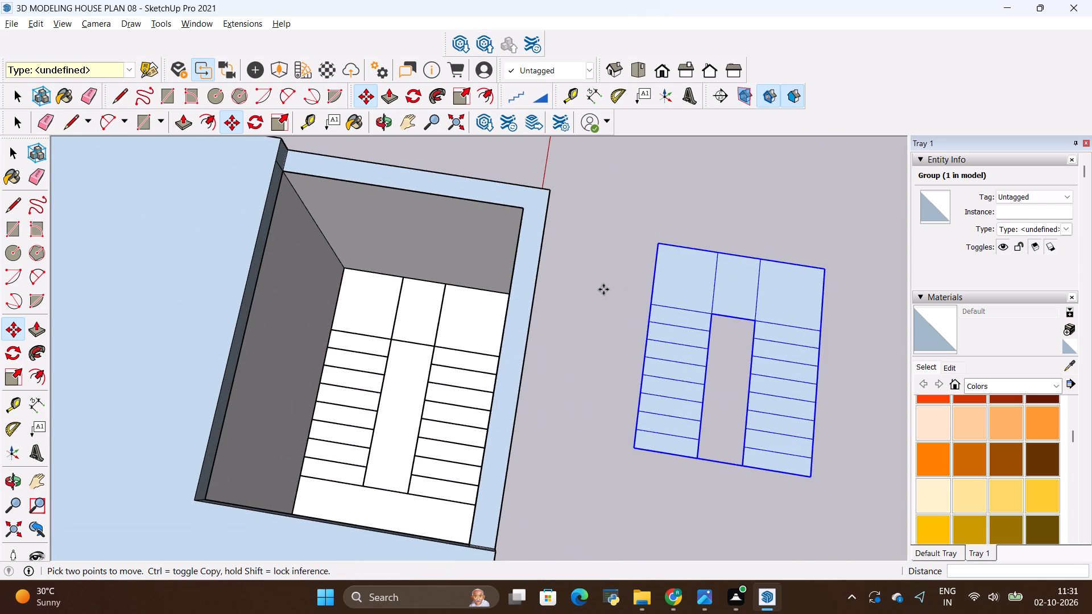
{"action": "key", "text": "space"}
{"action": "left_click", "coordinate": [603, 289]}
Inside the stair group, select all the connected faces and edges and open the Make Stair-Slab parameters for them.
{"action": "double_click", "coordinate": [669, 283]}
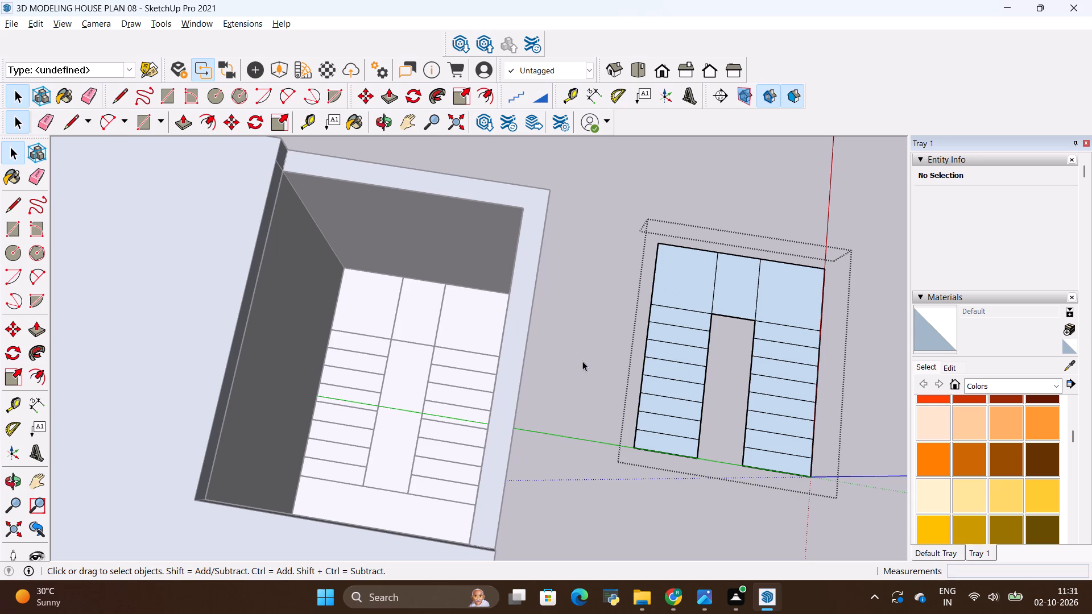
{"action": "left_click", "coordinate": [656, 322]}
{"action": "triple_click", "coordinate": [650, 323]}
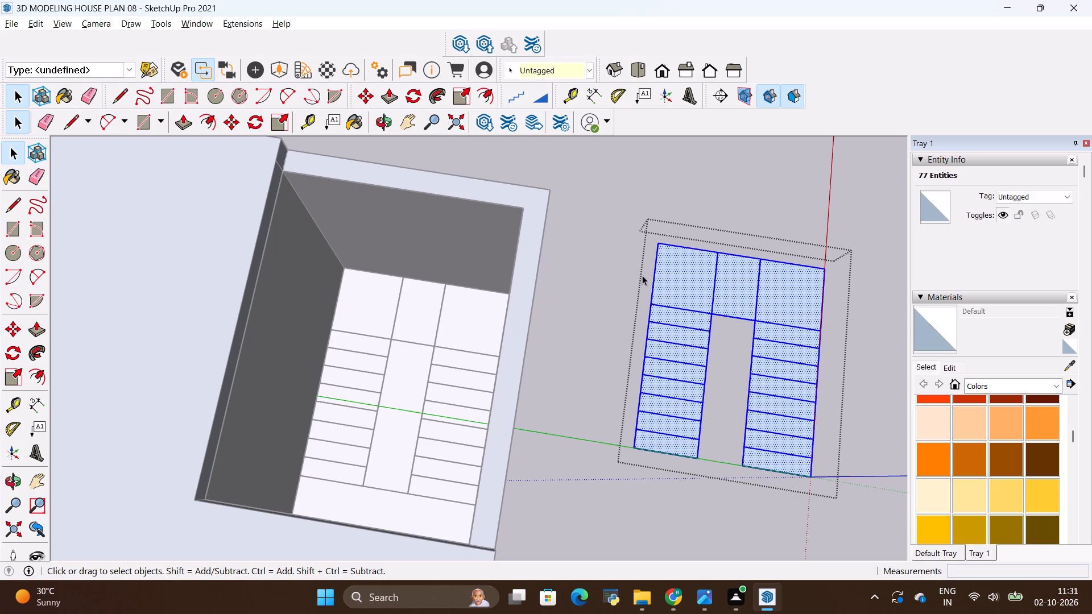
{"action": "left_click", "coordinate": [513, 96]}
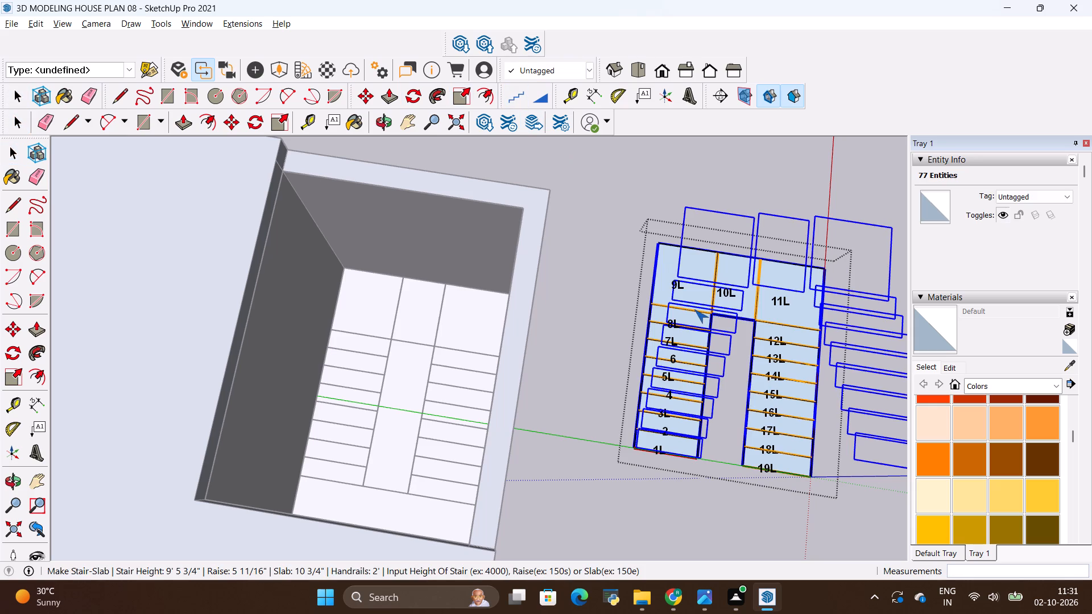
{"action": "scroll", "coordinate": [588, 343], "scroll_direction": "down", "scroll_amount": 3}
{"action": "right_click", "coordinate": [660, 352]}
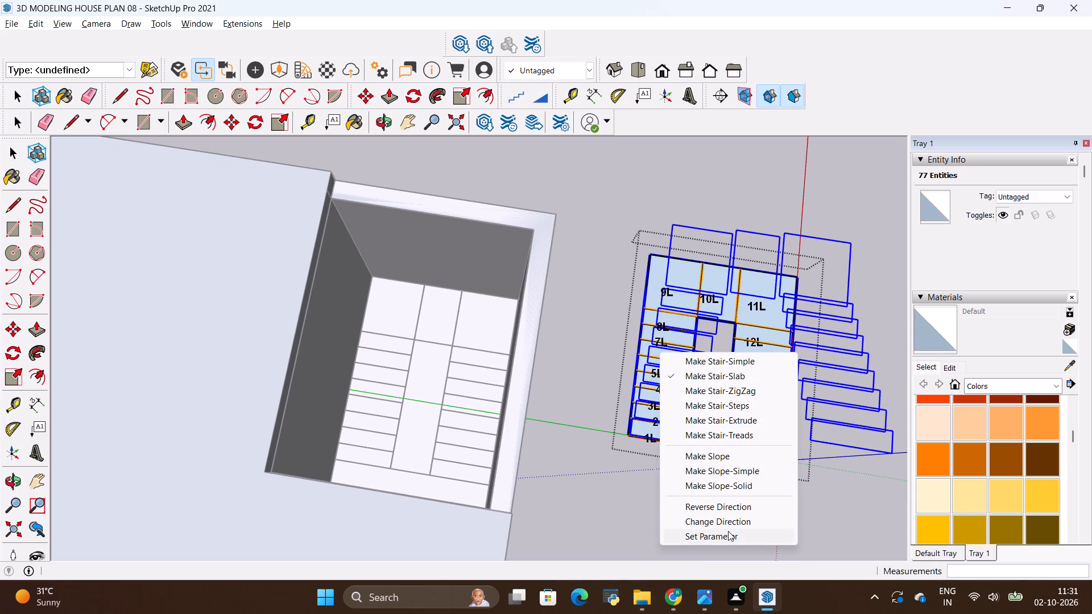
{"action": "left_click", "coordinate": [728, 531]}
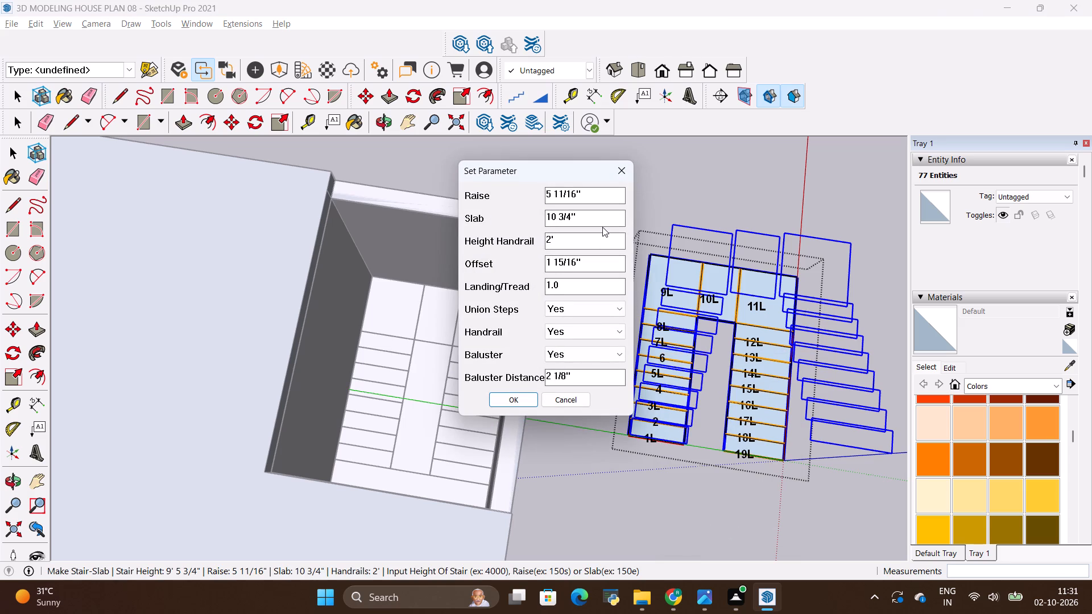
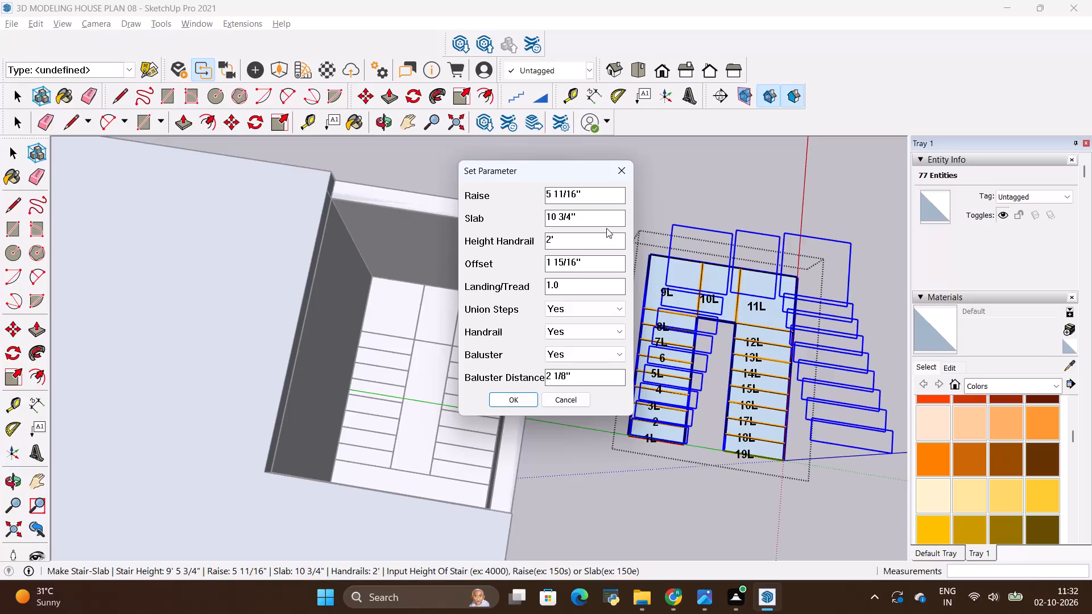
Set the stair's raise to 6.3157" in the Make Stair-Slab parameters.
{"action": "left_click", "coordinate": [608, 199]}
{"action": "key", "text": "BackSpace"}
{"action": "key", "text": "BackSpace"}
{"action": "key", "text": "BackSpace"}
{"action": "key", "text": "BackSpace"}
{"action": "key", "text": "BackSpace"}
{"action": "key", "text": "BackSpace"}
{"action": "key", "text": "BackSpace"}
{"action": "key", "text": "BackSpace"}
{"action": "key", "text": "BackSpace"}
{"action": "key", "text": "BackSpace"}
{"action": "key", "text": "BackSpace"}
{"action": "key", "text": "BackSpace"}
{"action": "key", "text": "BackSpace"}
{"action": "key", "text": "BackSpace"}
{"action": "key", "text": "BackSpace"}
{"action": "key", "text": "BackSpace"}
{"action": "key", "text": "6"}
{"action": "type", "text": ".3157"}
{"action": "key", "text": "shift+quotedbl"}
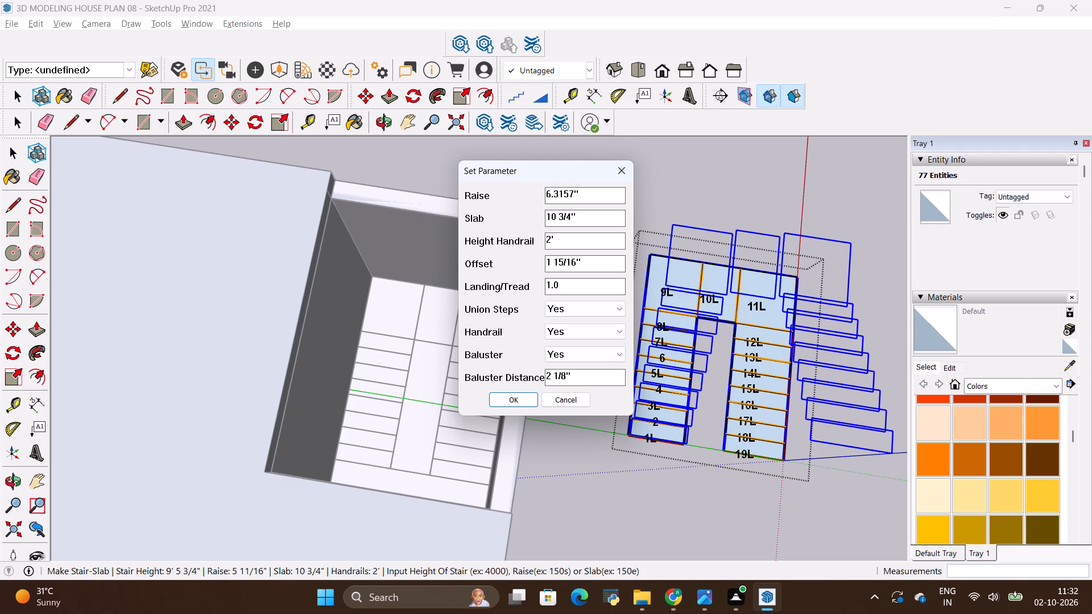
{"action": "key", "text": "Return"}
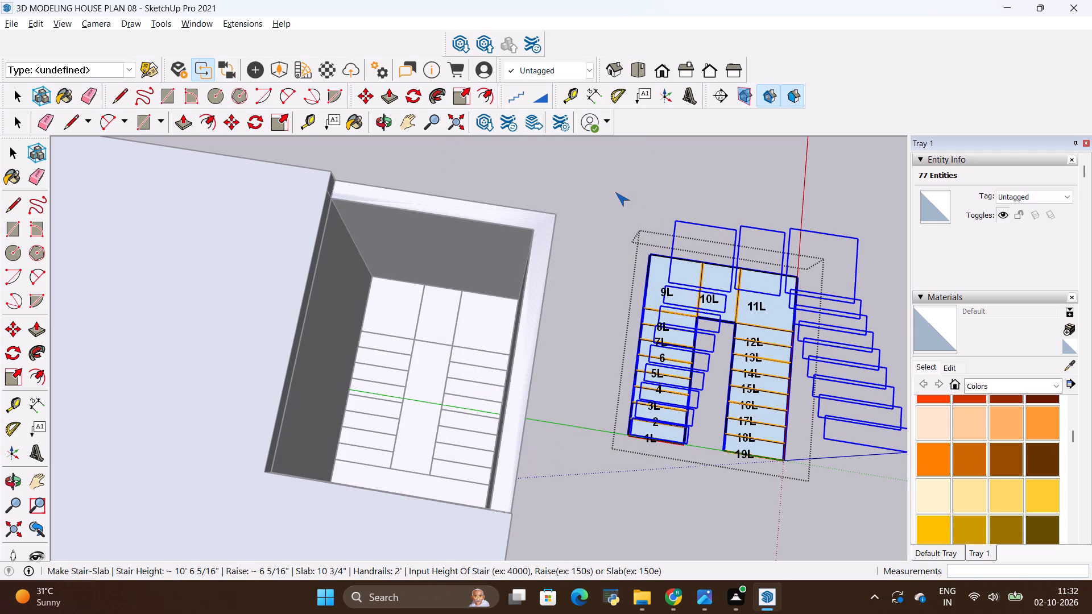
Generate the 3D slab stair with handrails and balusters from the numbered step layout, and close its group.
{"action": "scroll", "coordinate": [639, 373], "scroll_direction": "down", "scroll_amount": 1}
{"action": "key", "text": "Return"}
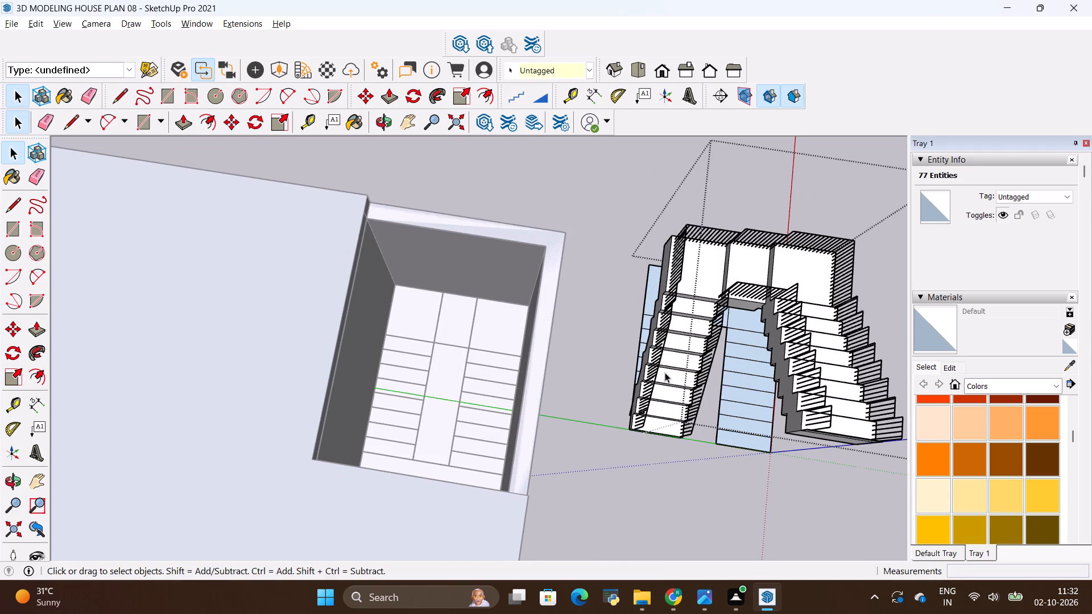
{"action": "scroll", "coordinate": [626, 405], "scroll_direction": "down", "scroll_amount": 8}
{"action": "middle_click_drag", "start_coordinate": [732, 507], "coordinate": [740, 356]}
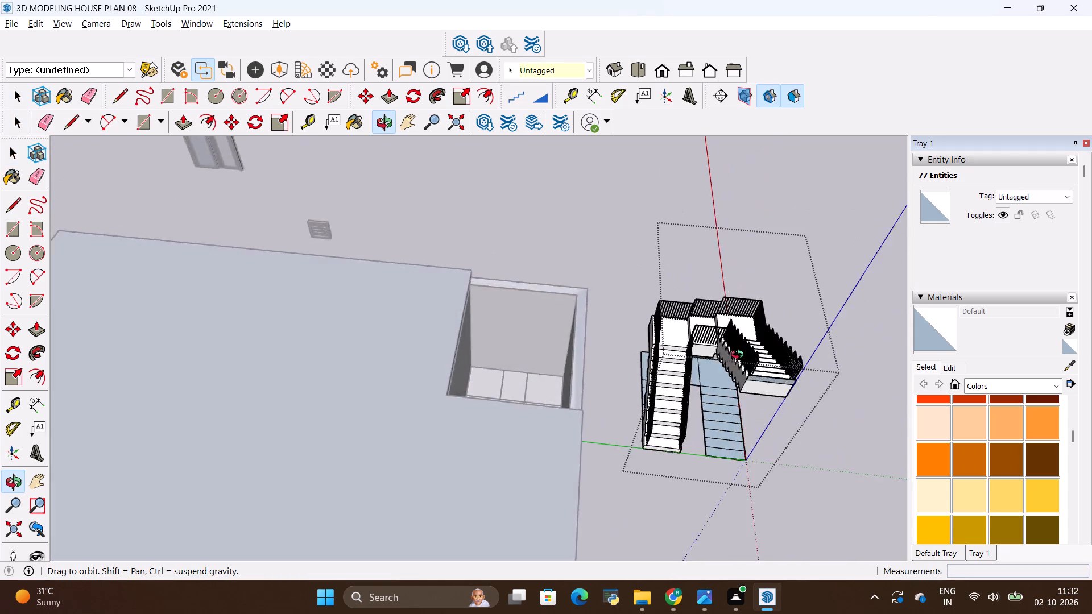
{"action": "middle_click_drag", "start_coordinate": [740, 356], "coordinate": [647, 372]}
{"action": "scroll", "coordinate": [604, 230], "scroll_direction": "down", "scroll_amount": 4}
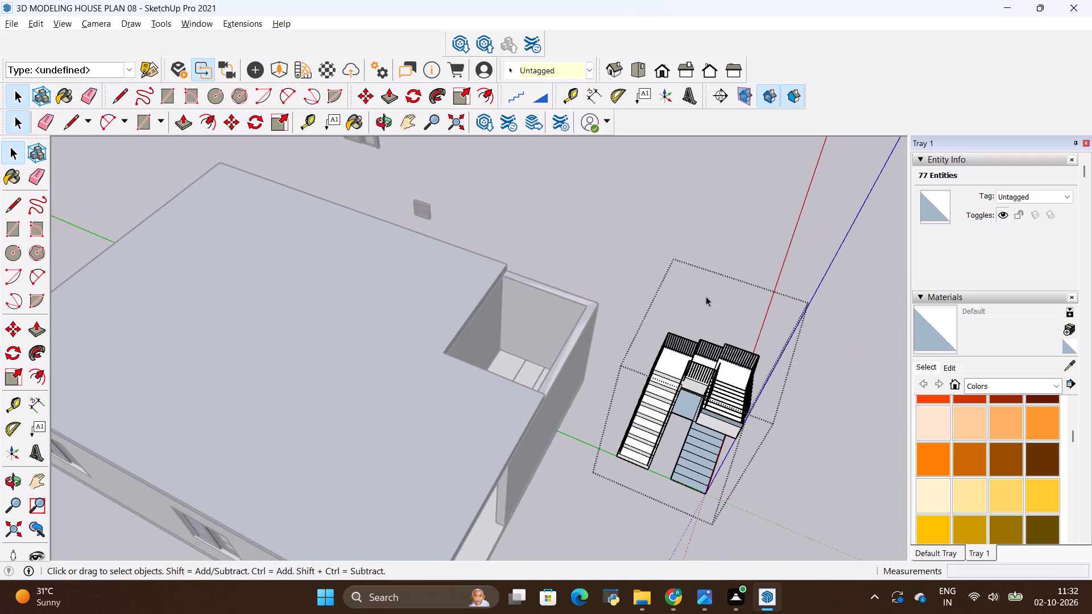
{"action": "scroll", "coordinate": [639, 334], "scroll_direction": "down", "scroll_amount": 1}
{"action": "scroll", "coordinate": [605, 426], "scroll_direction": "down", "scroll_amount": 4}
{"action": "middle_click_drag", "start_coordinate": [622, 477], "coordinate": [659, 515]}
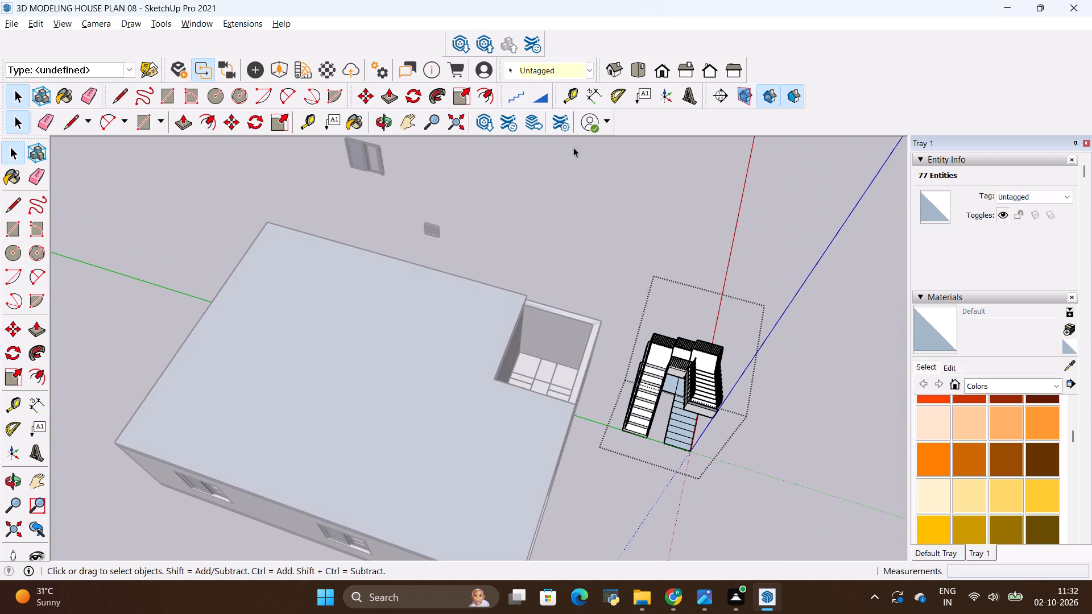
{"action": "left_click", "coordinate": [636, 222]}
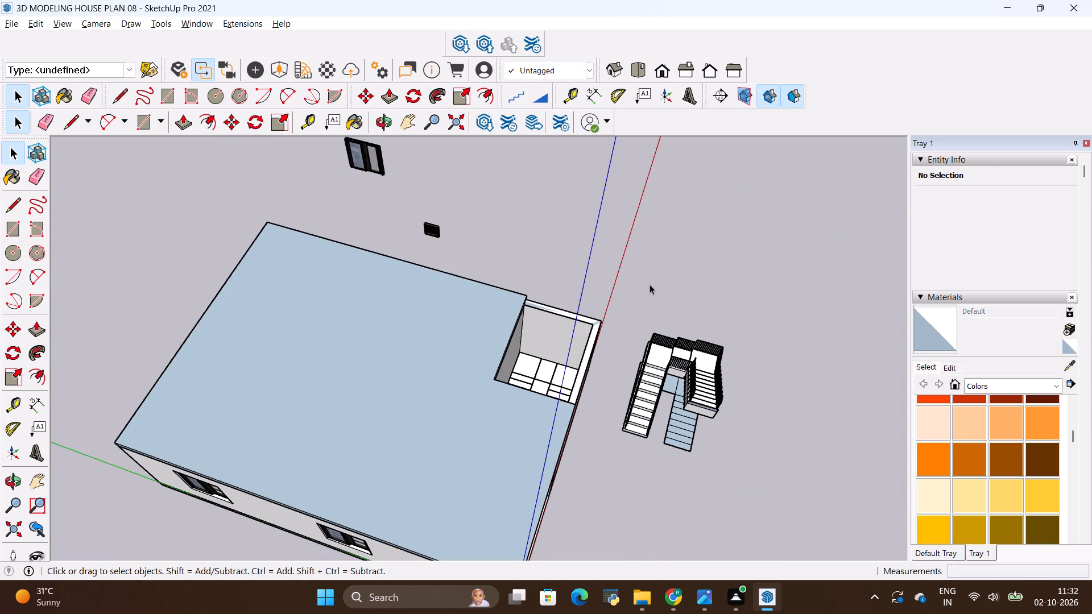
{"action": "left_click", "coordinate": [644, 288]}
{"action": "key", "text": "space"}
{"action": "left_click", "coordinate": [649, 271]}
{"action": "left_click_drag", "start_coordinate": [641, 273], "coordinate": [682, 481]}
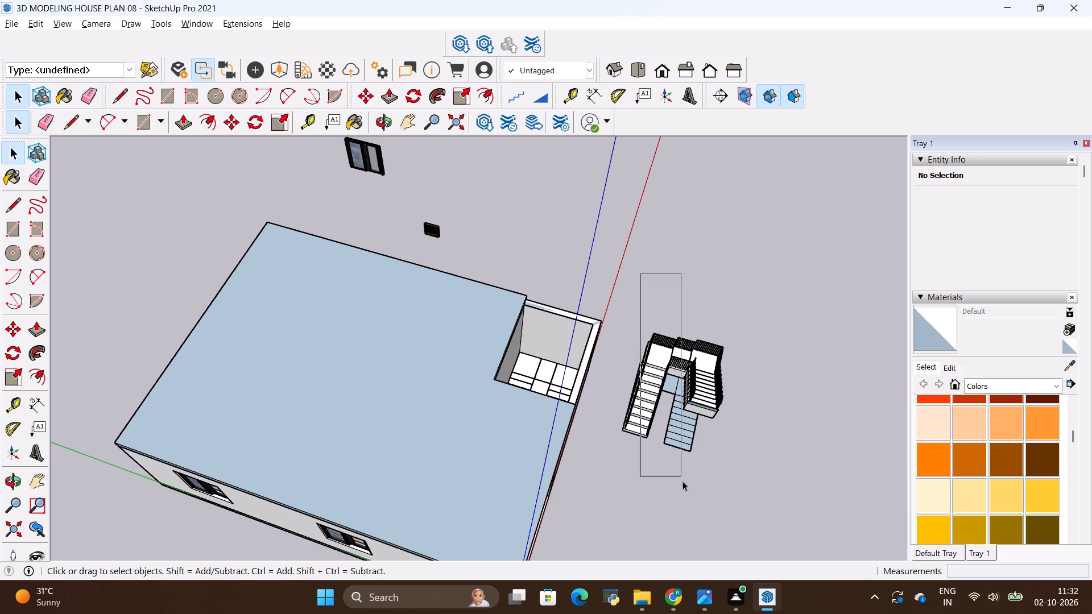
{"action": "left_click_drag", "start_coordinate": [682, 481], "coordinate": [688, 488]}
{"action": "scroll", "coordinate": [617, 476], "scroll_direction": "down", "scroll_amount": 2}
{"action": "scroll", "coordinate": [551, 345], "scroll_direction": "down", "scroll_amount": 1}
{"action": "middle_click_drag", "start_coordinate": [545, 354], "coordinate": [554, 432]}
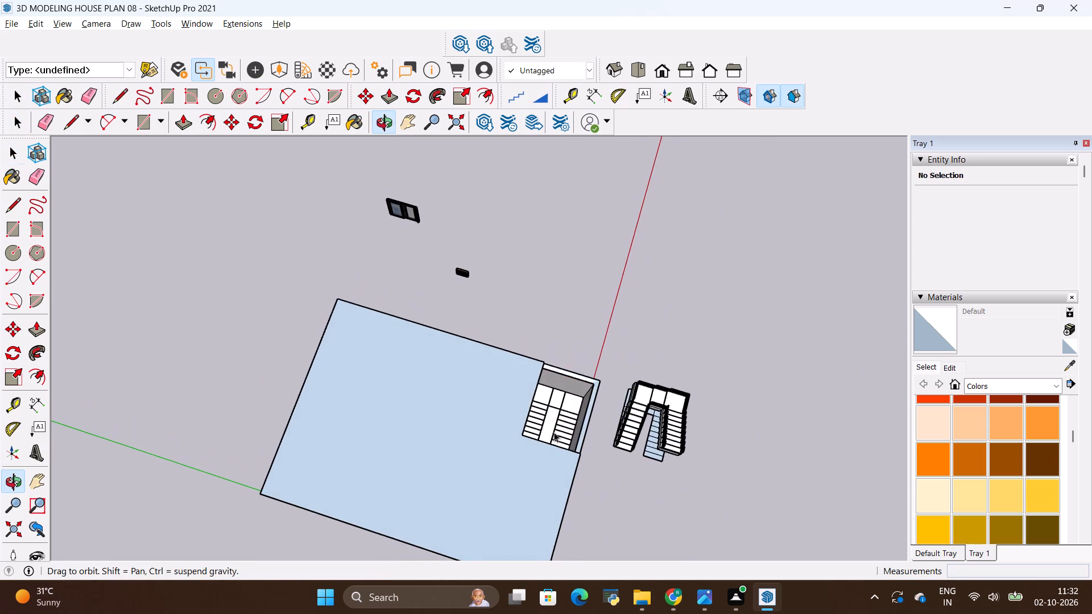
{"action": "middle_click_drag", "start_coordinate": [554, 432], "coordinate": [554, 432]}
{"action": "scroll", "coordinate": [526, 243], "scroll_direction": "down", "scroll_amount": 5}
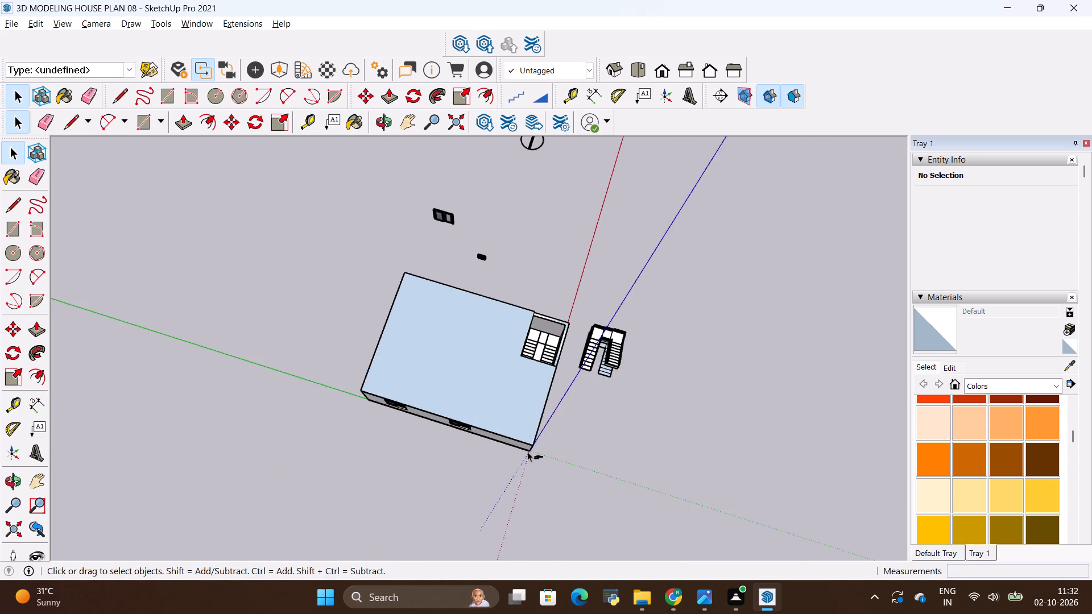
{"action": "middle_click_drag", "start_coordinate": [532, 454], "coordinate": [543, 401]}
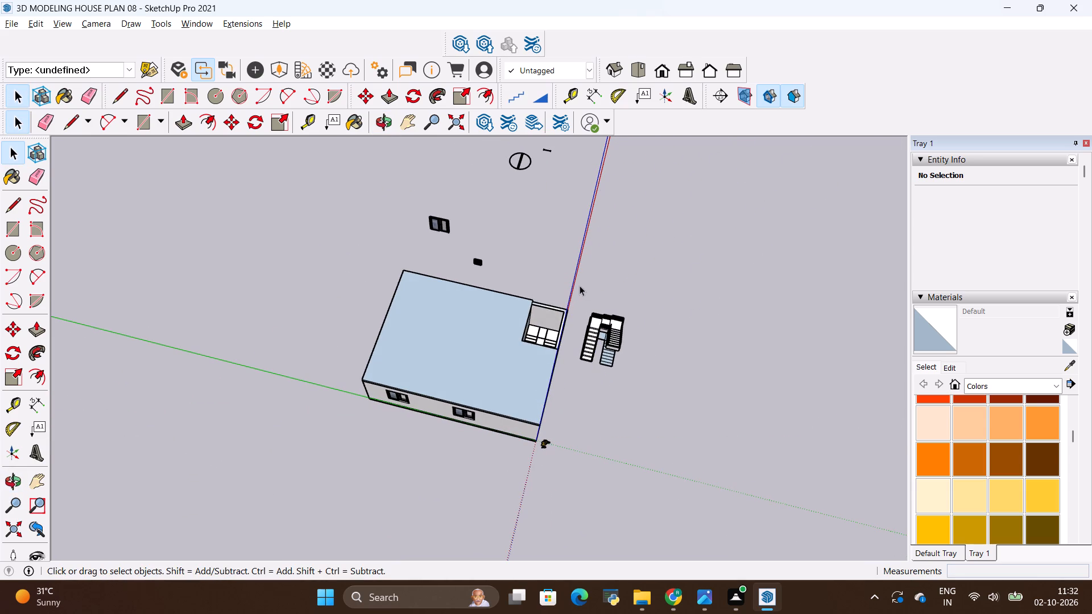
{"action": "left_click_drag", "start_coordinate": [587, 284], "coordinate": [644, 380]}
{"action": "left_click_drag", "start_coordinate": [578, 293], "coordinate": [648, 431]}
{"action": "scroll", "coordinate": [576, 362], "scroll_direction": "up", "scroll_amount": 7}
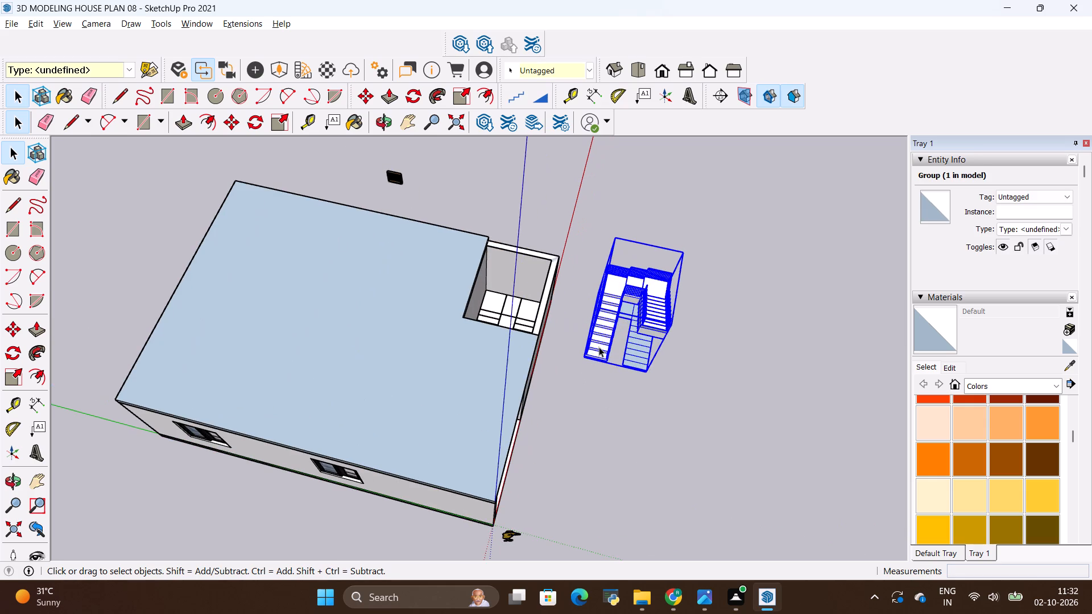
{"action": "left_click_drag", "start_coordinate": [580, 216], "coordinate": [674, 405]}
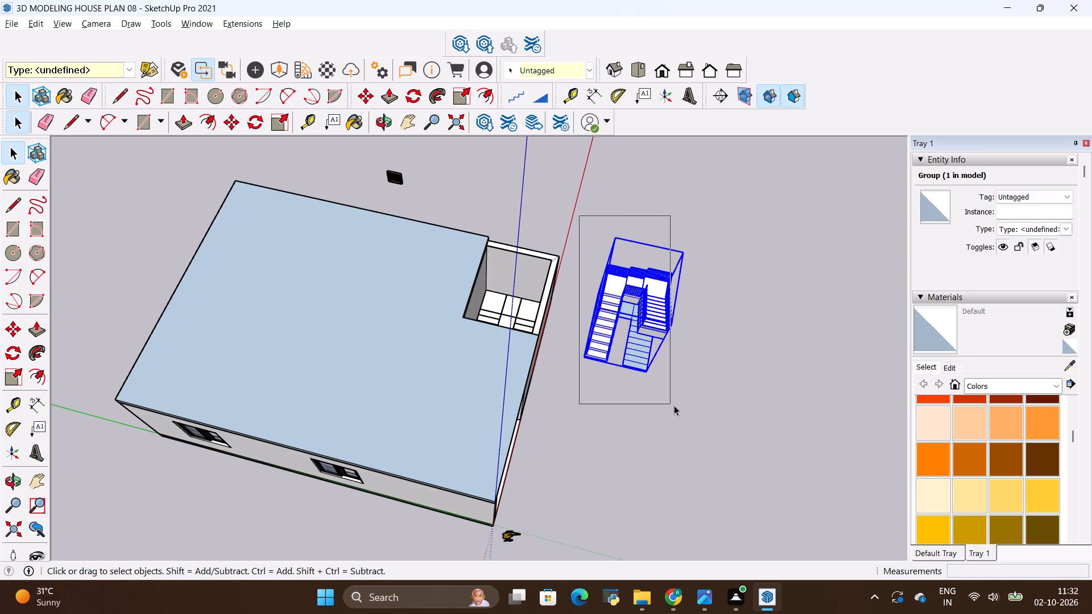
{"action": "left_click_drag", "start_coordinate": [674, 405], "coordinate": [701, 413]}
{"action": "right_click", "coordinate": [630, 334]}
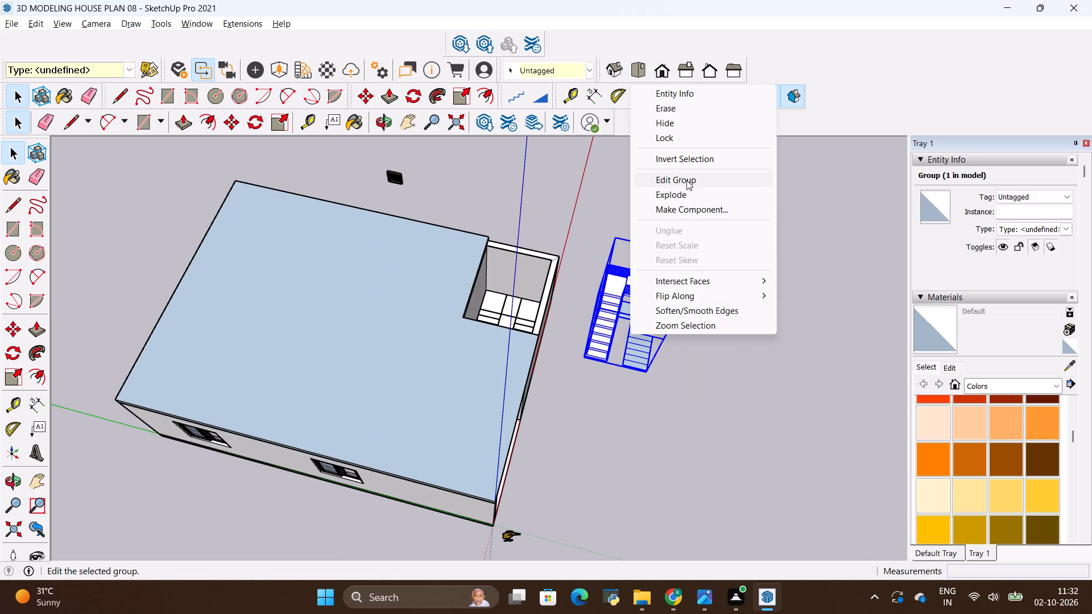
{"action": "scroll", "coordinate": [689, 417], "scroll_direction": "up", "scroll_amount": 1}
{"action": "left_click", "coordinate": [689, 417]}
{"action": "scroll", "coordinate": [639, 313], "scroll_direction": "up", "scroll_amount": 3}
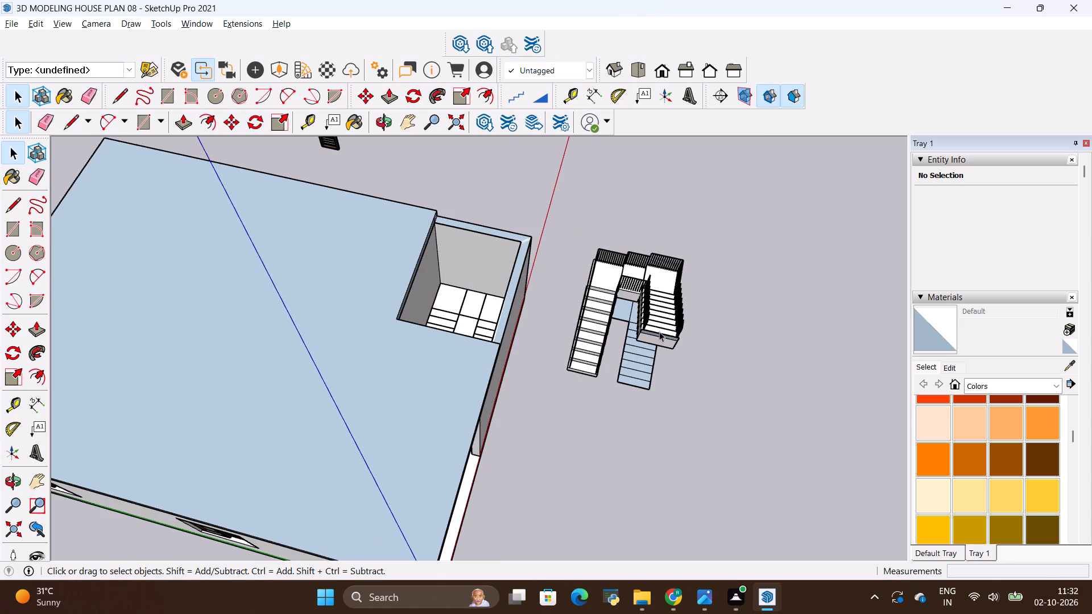
Move the staircase group by its base corner into the house's stairwell, onto the matching corner of the step layout.
{"action": "left_click", "coordinate": [659, 330]}
{"action": "key", "text": "m"}
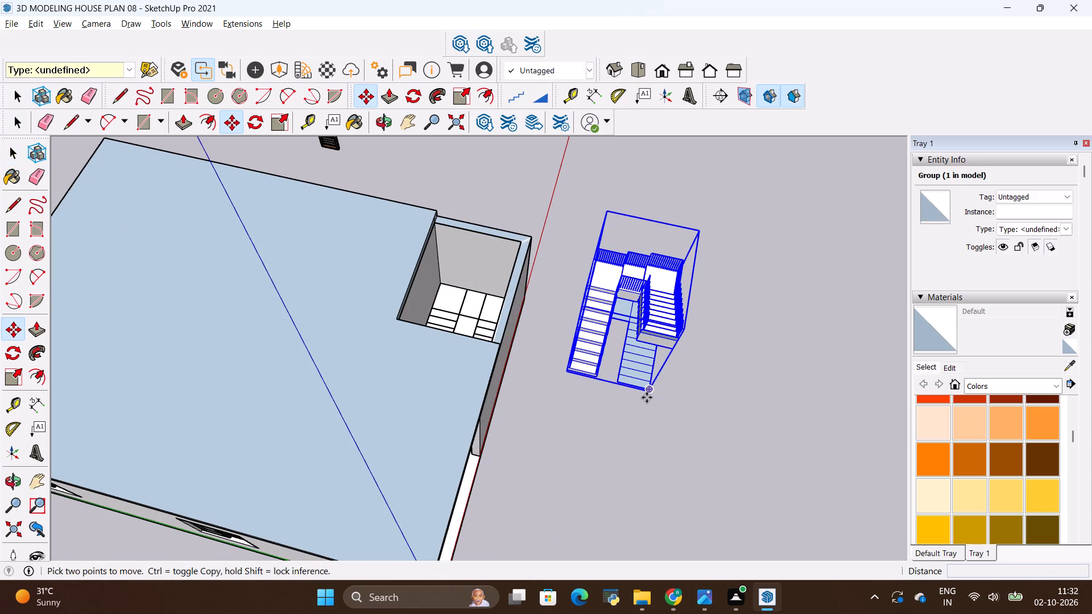
{"action": "left_click", "coordinate": [648, 391]}
{"action": "scroll", "coordinate": [707, 392], "scroll_direction": "down", "scroll_amount": 4}
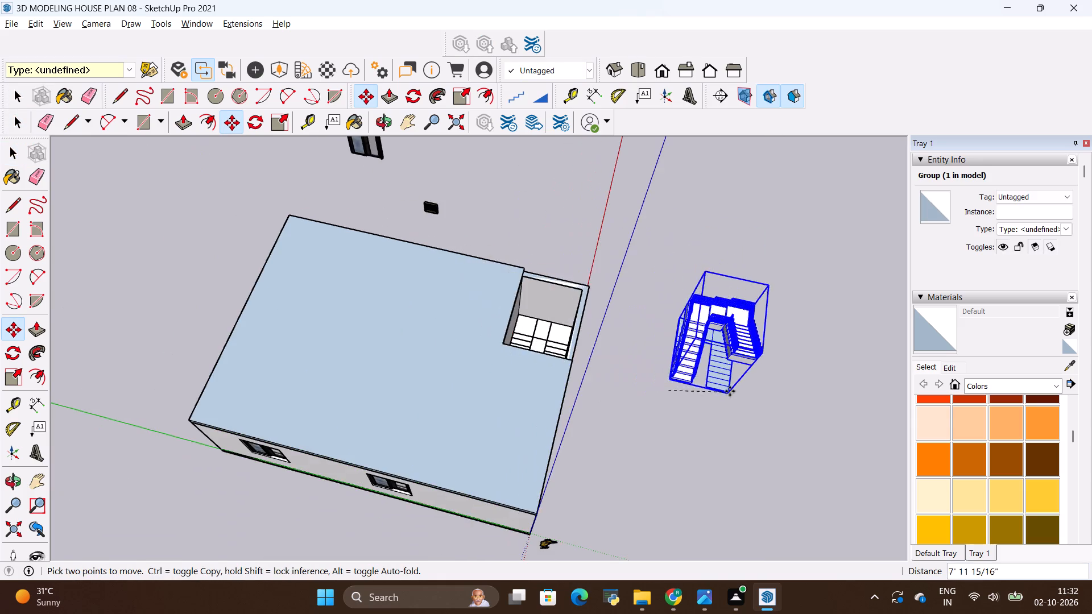
{"action": "scroll", "coordinate": [547, 350], "scroll_direction": "up", "scroll_amount": 9}
{"action": "middle_click_drag", "start_coordinate": [562, 354], "coordinate": [569, 502]}
{"action": "scroll", "coordinate": [569, 500], "scroll_direction": "down", "scroll_amount": 1}
{"action": "scroll", "coordinate": [562, 422], "scroll_direction": "up", "scroll_amount": 17}
{"action": "middle_click_drag", "start_coordinate": [557, 384], "coordinate": [539, 343]}
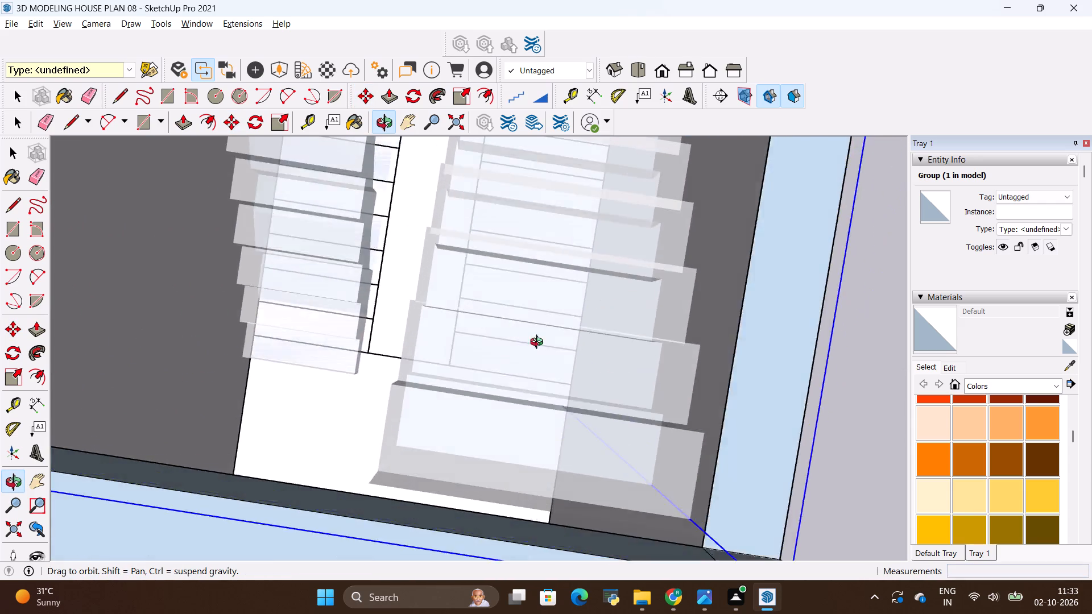
{"action": "middle_click_drag", "start_coordinate": [539, 343], "coordinate": [544, 388]}
{"action": "scroll", "coordinate": [535, 408], "scroll_direction": "up", "scroll_amount": 4}
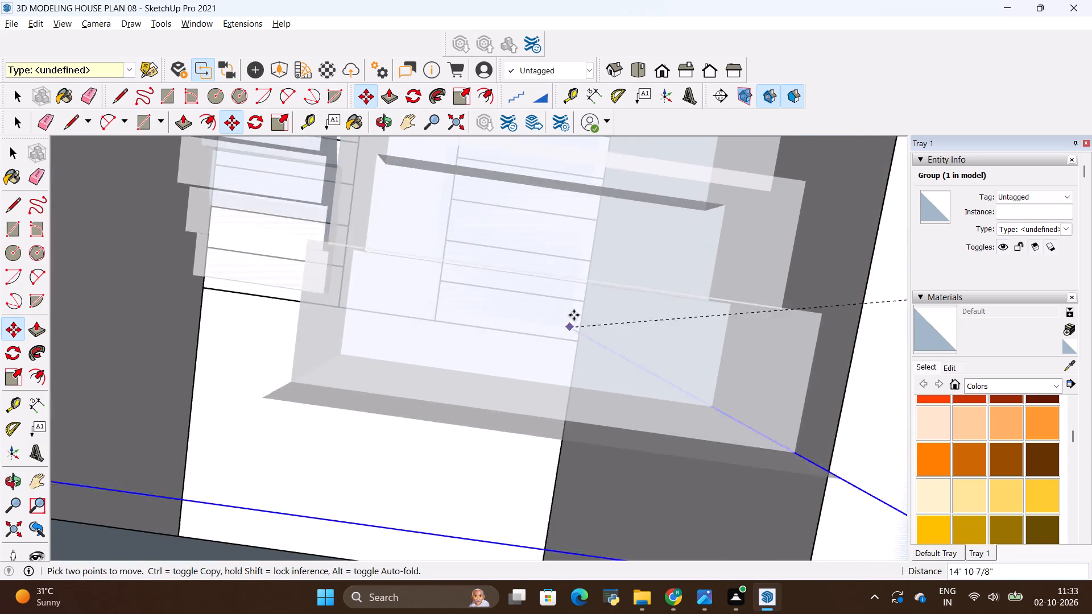
{"action": "scroll", "coordinate": [574, 313], "scroll_direction": "up", "scroll_amount": 10}
{"action": "left_click", "coordinate": [574, 340]}
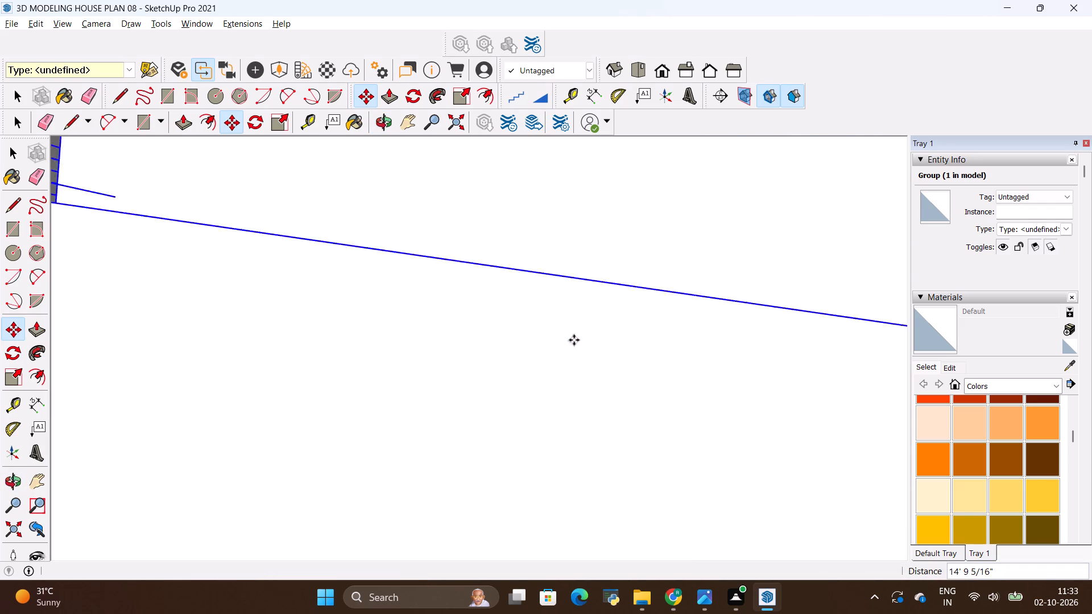
{"action": "scroll", "coordinate": [414, 301], "scroll_direction": "down", "scroll_amount": 20}
{"action": "scroll", "coordinate": [414, 301], "scroll_direction": "down", "scroll_amount": 5}
{"action": "scroll", "coordinate": [507, 348], "scroll_direction": "down", "scroll_amount": 1}
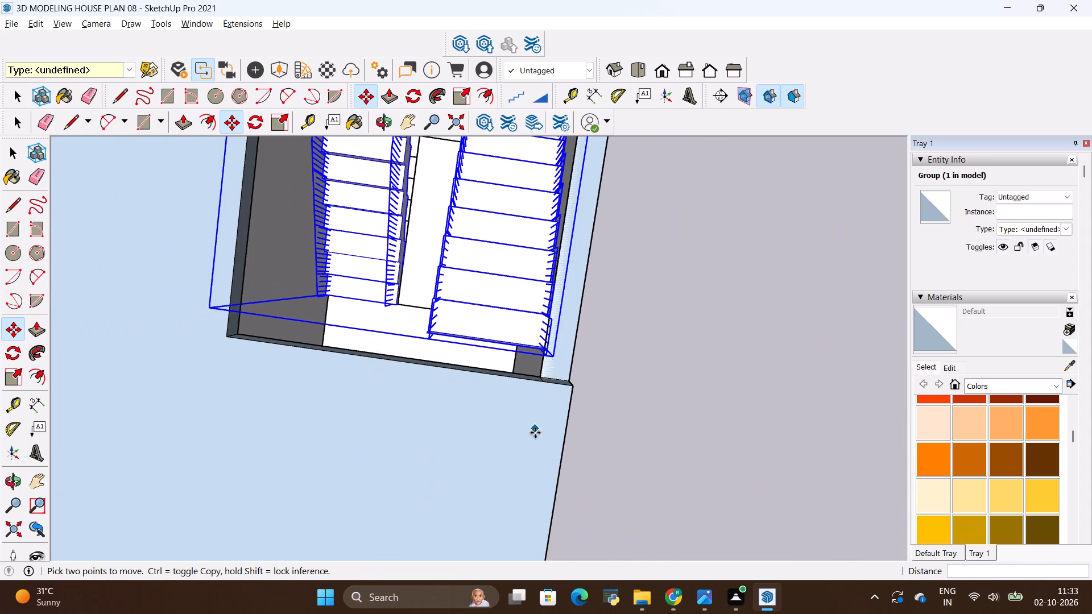
Push/pull the slab opening's edge face 9 1/4" so the slab meets the stair's top riser.
{"action": "middle_click_drag", "start_coordinate": [536, 461], "coordinate": [159, 291]}
{"action": "middle_click_drag", "start_coordinate": [750, 409], "coordinate": [325, 306]}
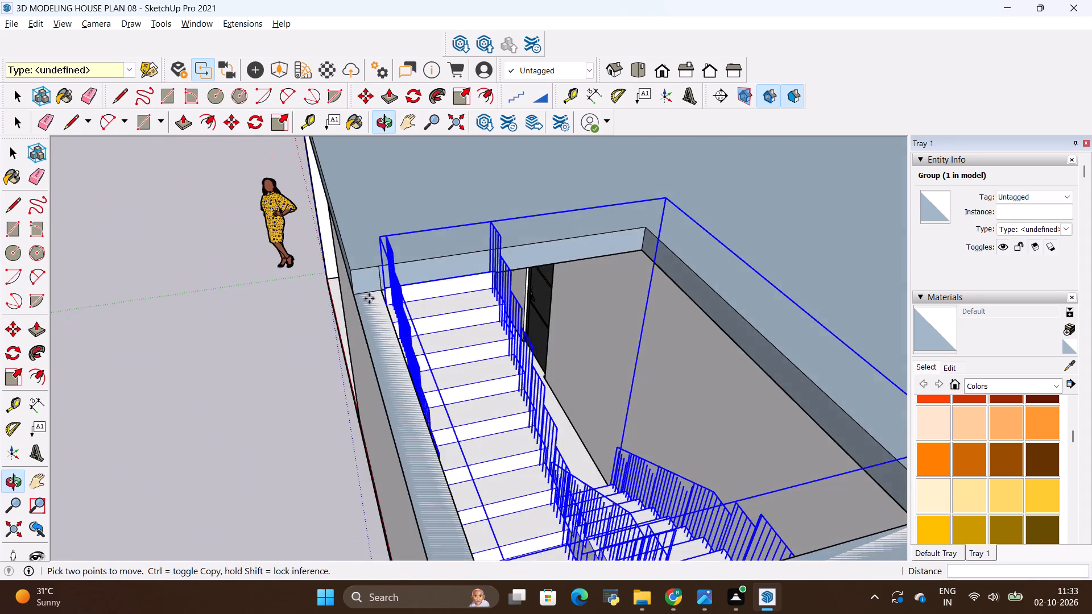
{"action": "scroll", "coordinate": [489, 275], "scroll_direction": "up", "scroll_amount": 15}
{"action": "scroll", "coordinate": [449, 293], "scroll_direction": "down", "scroll_amount": 2}
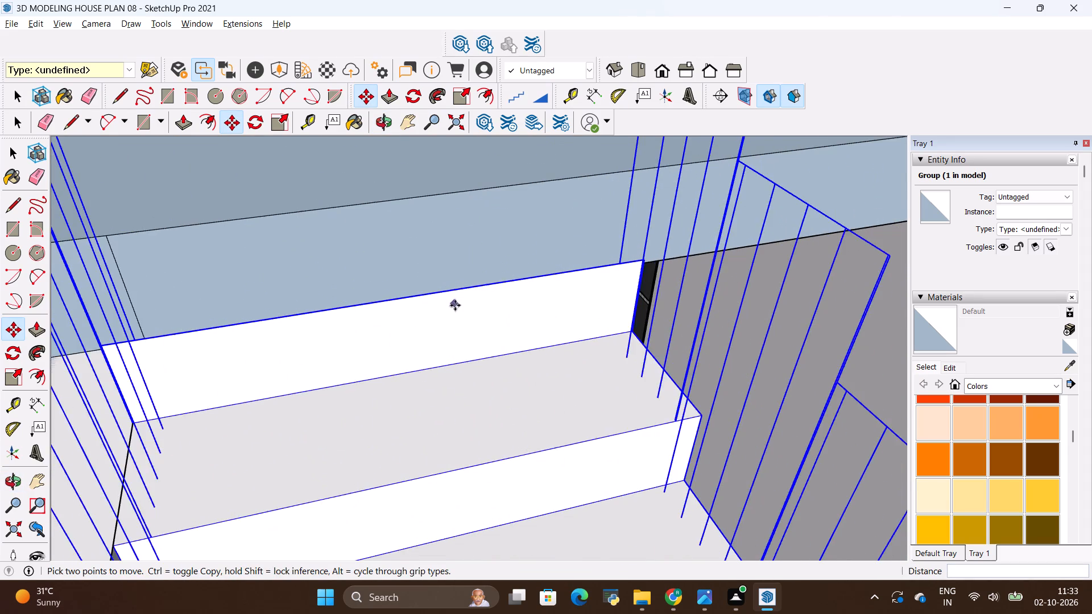
{"action": "scroll", "coordinate": [458, 308], "scroll_direction": "down", "scroll_amount": 9}
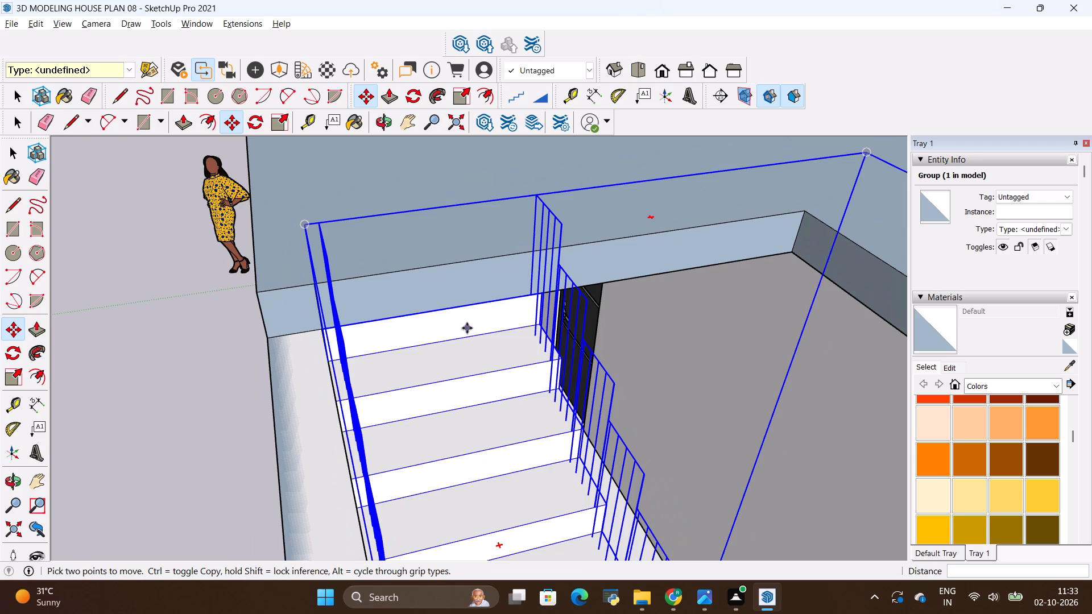
{"action": "scroll", "coordinate": [270, 315], "scroll_direction": "up", "scroll_amount": 18}
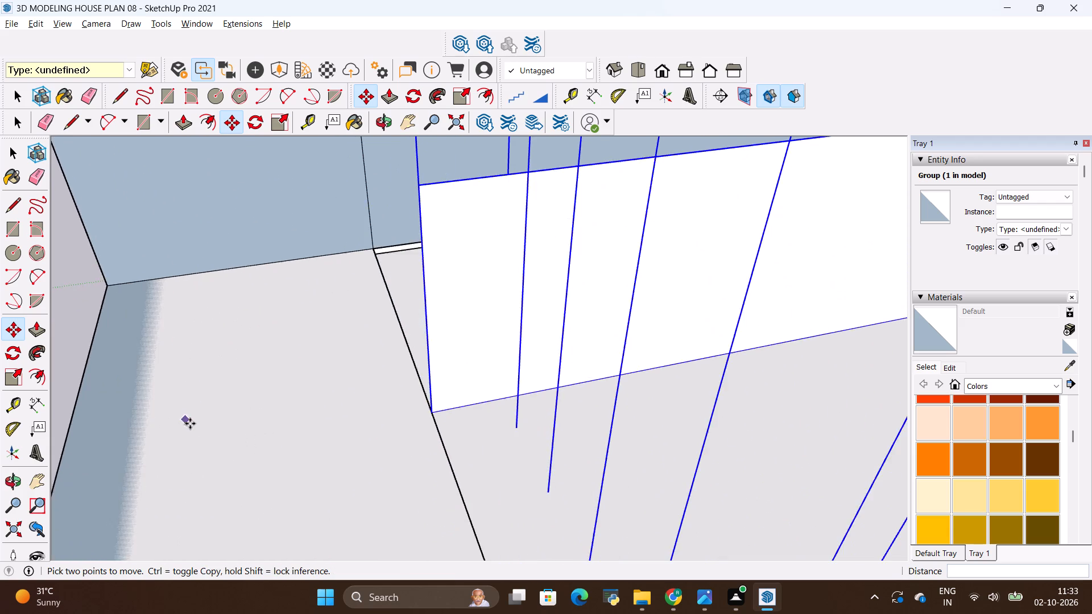
{"action": "middle_click_drag", "start_coordinate": [203, 437], "coordinate": [541, 497]}
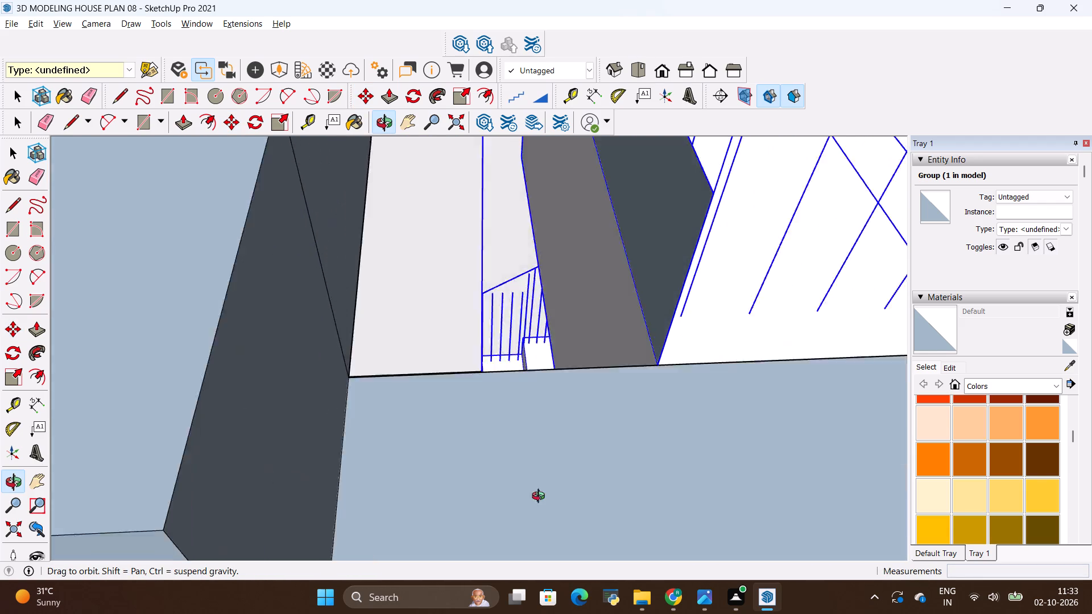
{"action": "middle_click_drag", "start_coordinate": [541, 497], "coordinate": [394, 447]}
{"action": "scroll", "coordinate": [392, 447], "scroll_direction": "down", "scroll_amount": 5}
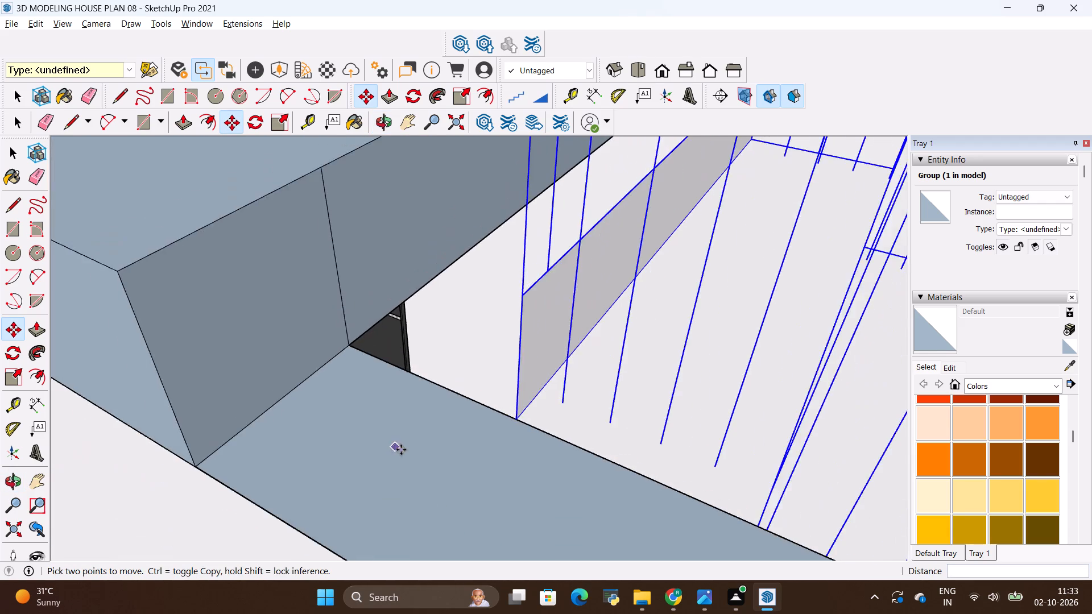
{"action": "scroll", "coordinate": [411, 452], "scroll_direction": "down", "scroll_amount": 5}
{"action": "key", "text": "p"}
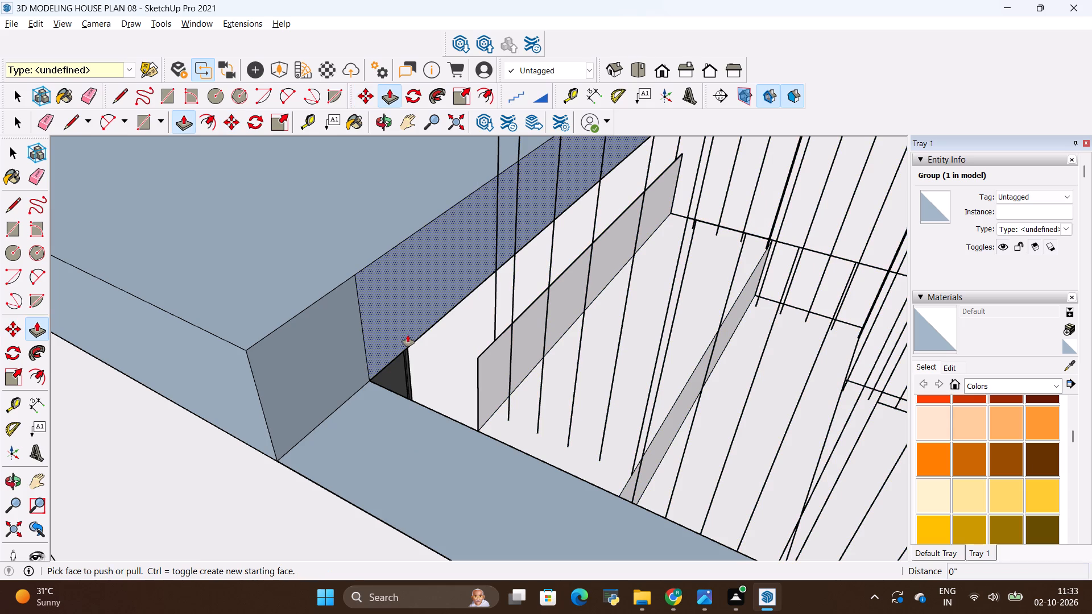
{"action": "left_click", "coordinate": [400, 325]}
{"action": "left_click", "coordinate": [490, 387]}
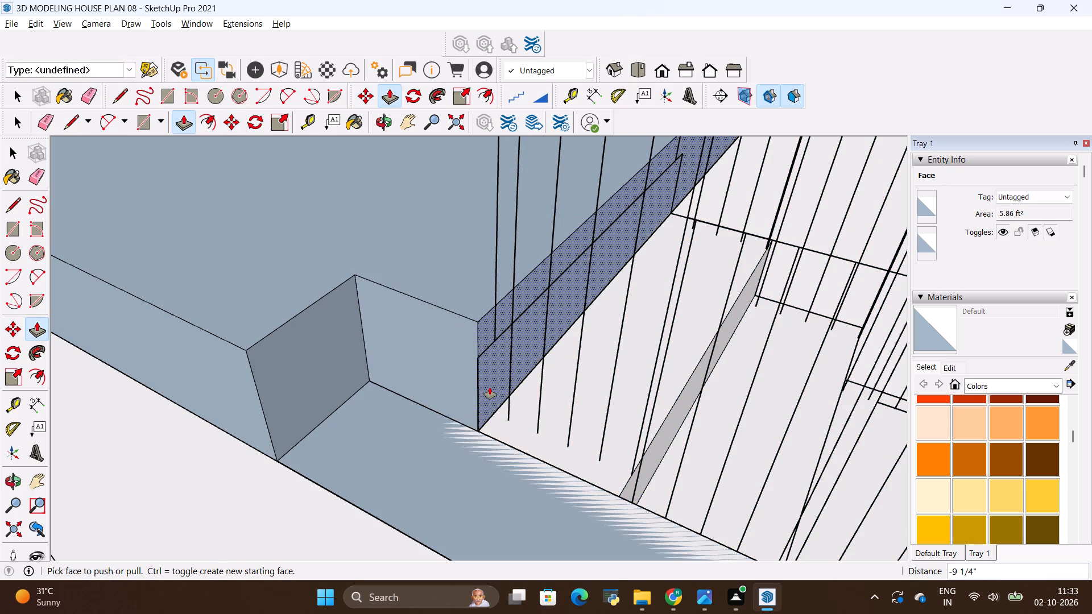
{"action": "scroll", "coordinate": [452, 436], "scroll_direction": "down", "scroll_amount": 9}
{"action": "middle_click_drag", "start_coordinate": [450, 404], "coordinate": [453, 406]}
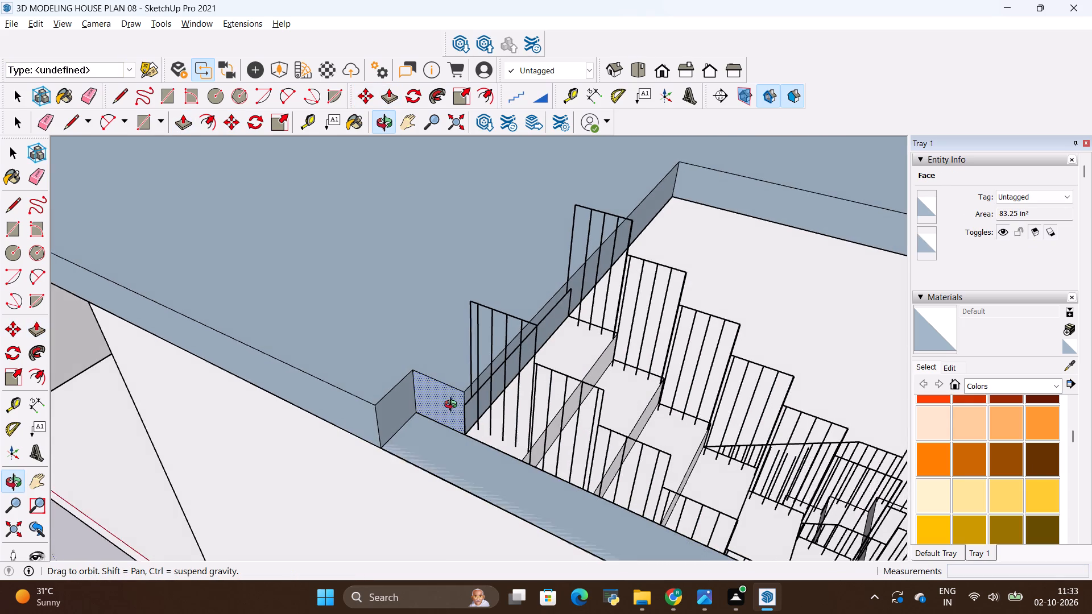
{"action": "middle_click_drag", "start_coordinate": [453, 406], "coordinate": [494, 304]}
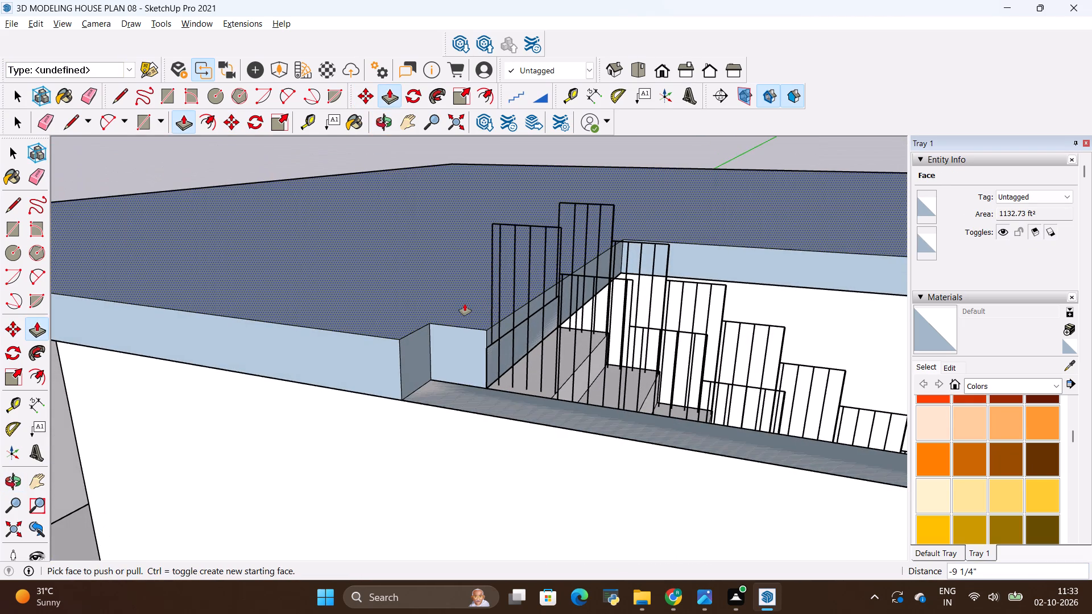
Push/pull the small notch's side face beside the top of the stair until it is flush with the slab opening's edge.
{"action": "scroll", "coordinate": [420, 364], "scroll_direction": "up", "scroll_amount": 3}
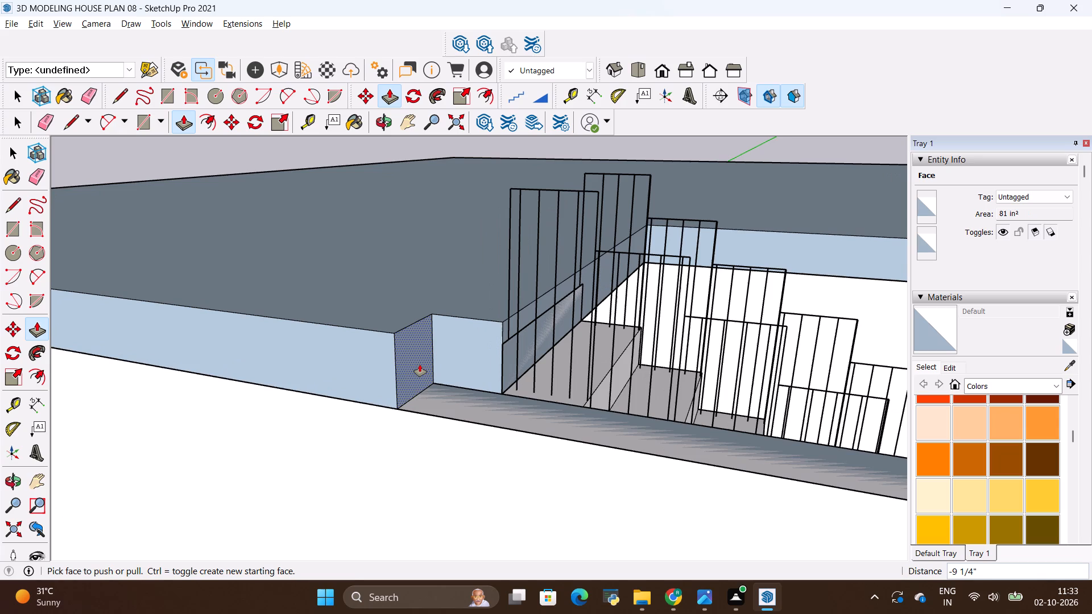
{"action": "left_click", "coordinate": [410, 367]}
{"action": "left_click", "coordinate": [495, 368]}
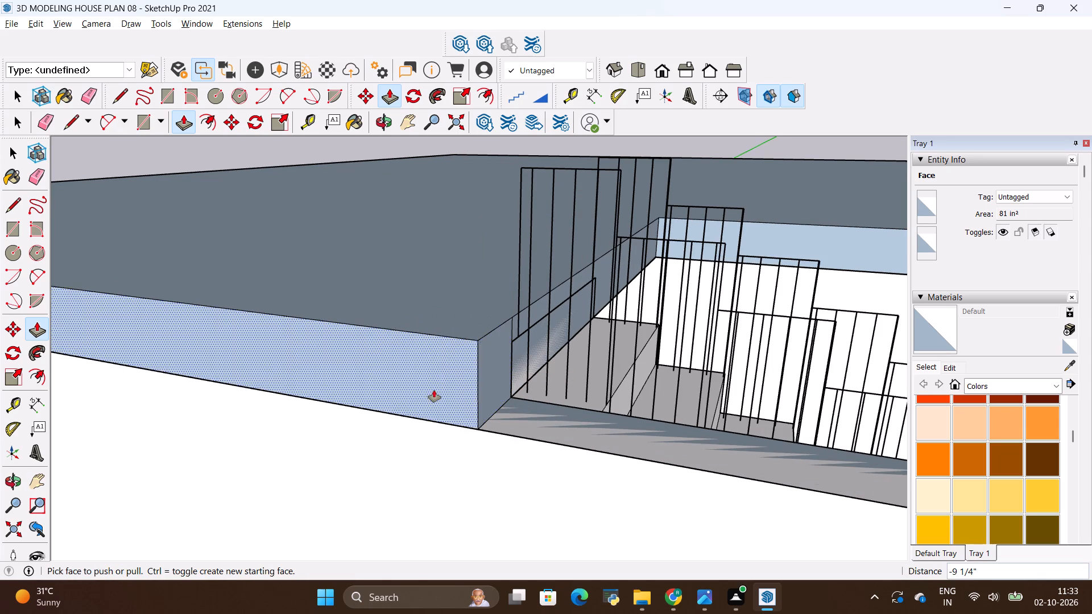
Examine the roof slab and stair opening from several sides, checking the slab's connected geometry.
{"action": "scroll", "coordinate": [420, 385], "scroll_direction": "down", "scroll_amount": 9}
{"action": "middle_click_drag", "start_coordinate": [549, 415], "coordinate": [325, 401]}
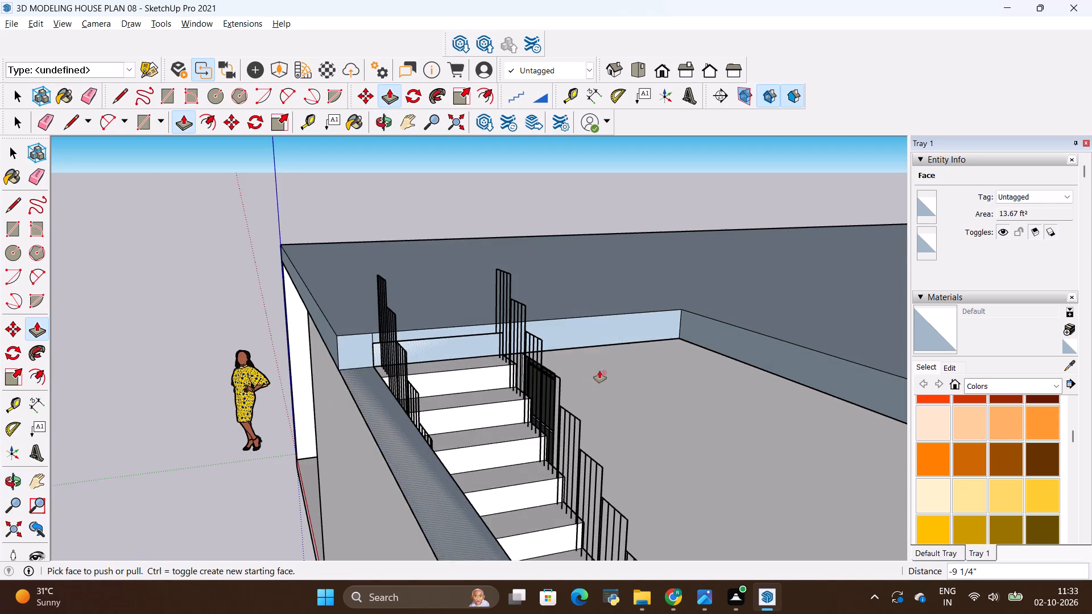
{"action": "middle_click_drag", "start_coordinate": [601, 371], "coordinate": [493, 401]}
{"action": "scroll", "coordinate": [494, 401], "scroll_direction": "down", "scroll_amount": 1}
{"action": "scroll", "coordinate": [214, 359], "scroll_direction": "up", "scroll_amount": 3}
{"action": "scroll", "coordinate": [342, 347], "scroll_direction": "down", "scroll_amount": 7}
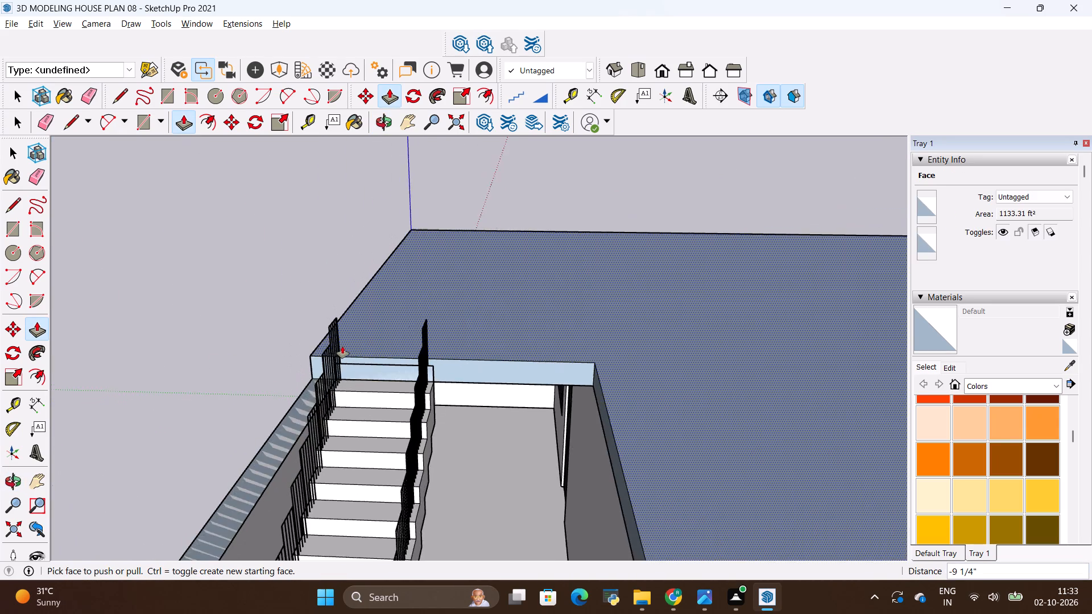
{"action": "scroll", "coordinate": [342, 346], "scroll_direction": "down", "scroll_amount": 2}
{"action": "scroll", "coordinate": [526, 321], "scroll_direction": "down", "scroll_amount": 3}
{"action": "middle_click_drag", "start_coordinate": [559, 412], "coordinate": [329, 481]}
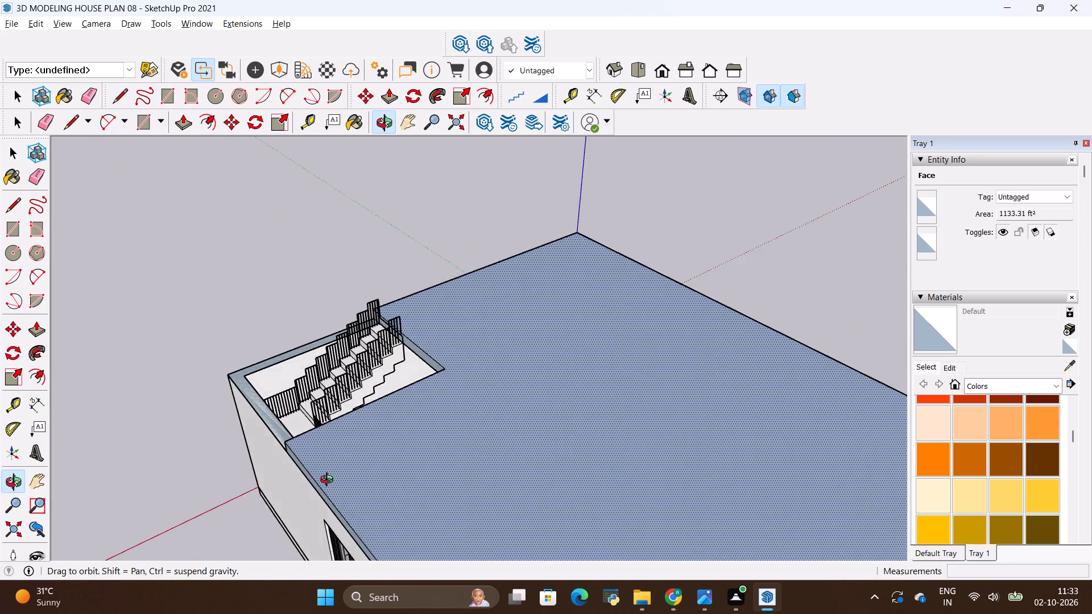
{"action": "middle_click_drag", "start_coordinate": [329, 481], "coordinate": [651, 505]}
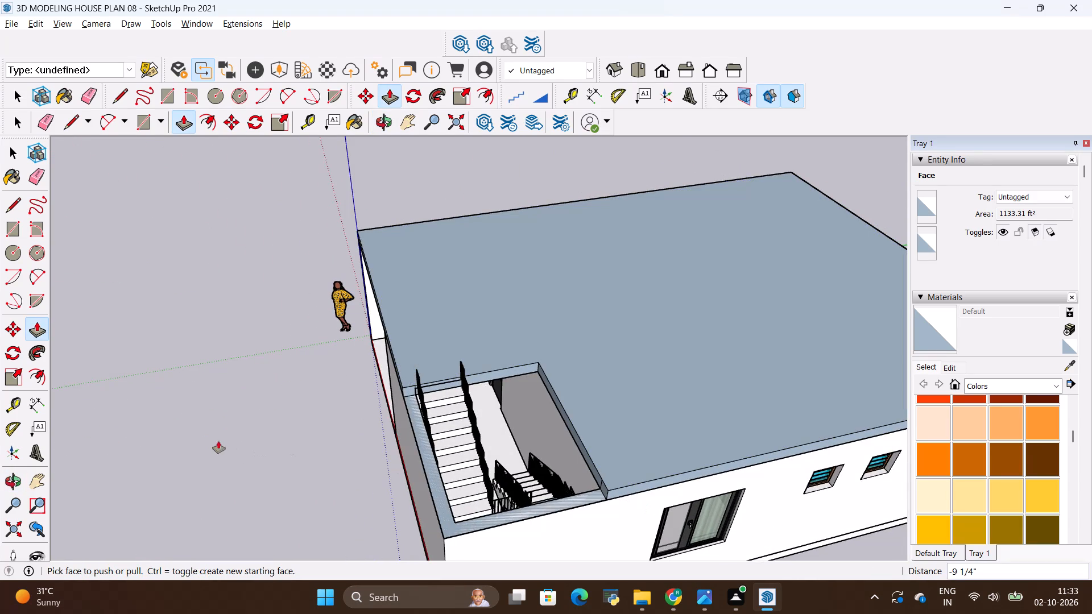
{"action": "key", "text": "space"}
{"action": "left_click", "coordinate": [218, 441]}
{"action": "scroll", "coordinate": [227, 430], "scroll_direction": "down", "scroll_amount": 4}
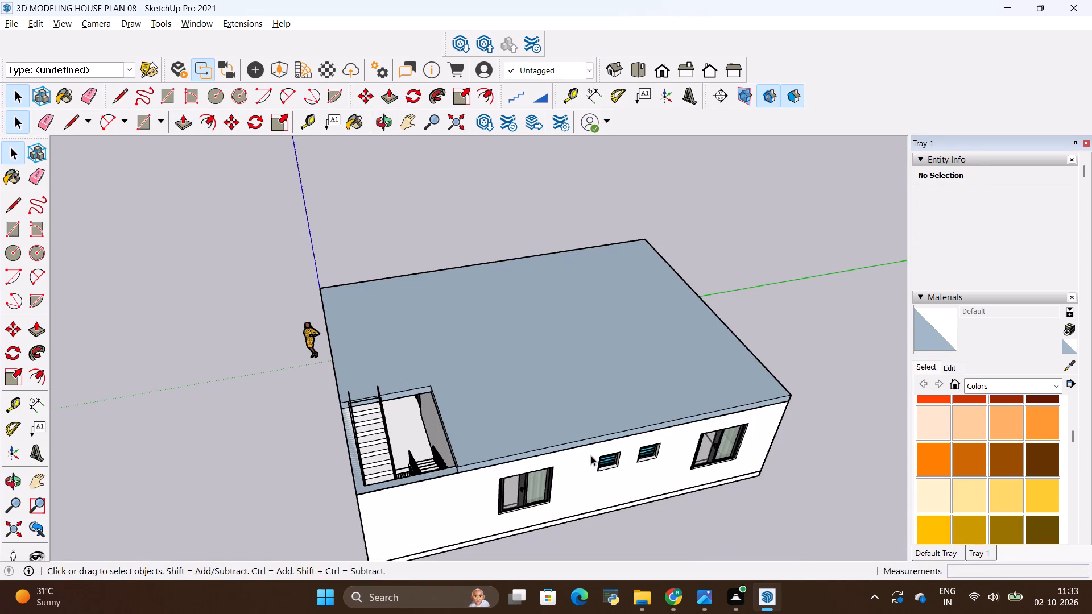
{"action": "left_click", "coordinate": [591, 455]}
{"action": "left_click", "coordinate": [585, 418]}
{"action": "triple_click", "coordinate": [584, 417]}
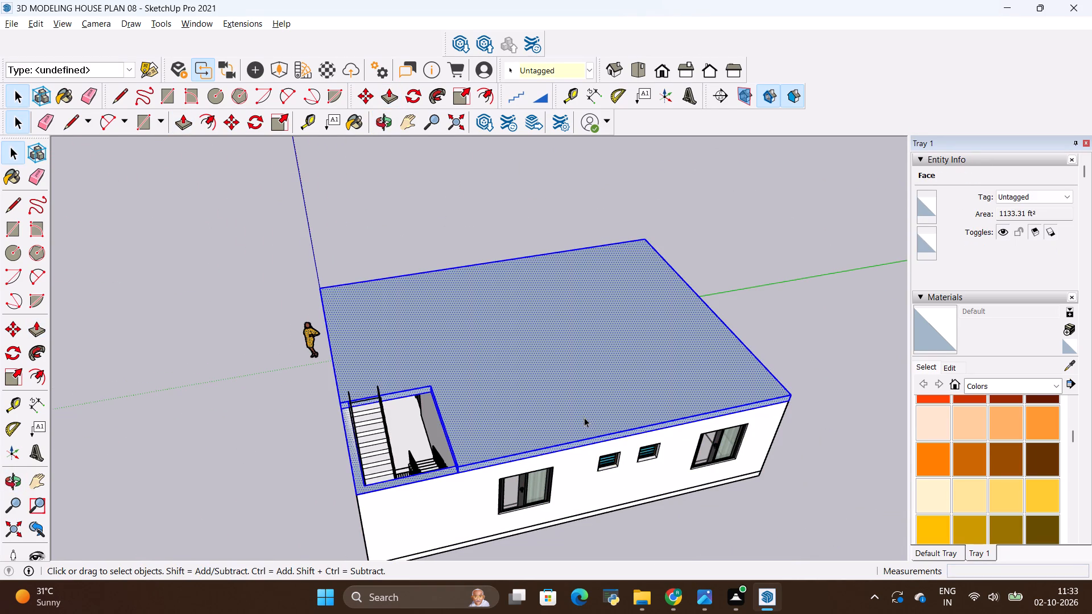
{"action": "left_click", "coordinate": [584, 417]}
Push/pull the lowered strip along the outer walls of the stair opening 9" up to the roof slab's top surface.
{"action": "scroll", "coordinate": [411, 478], "scroll_direction": "up", "scroll_amount": 2}
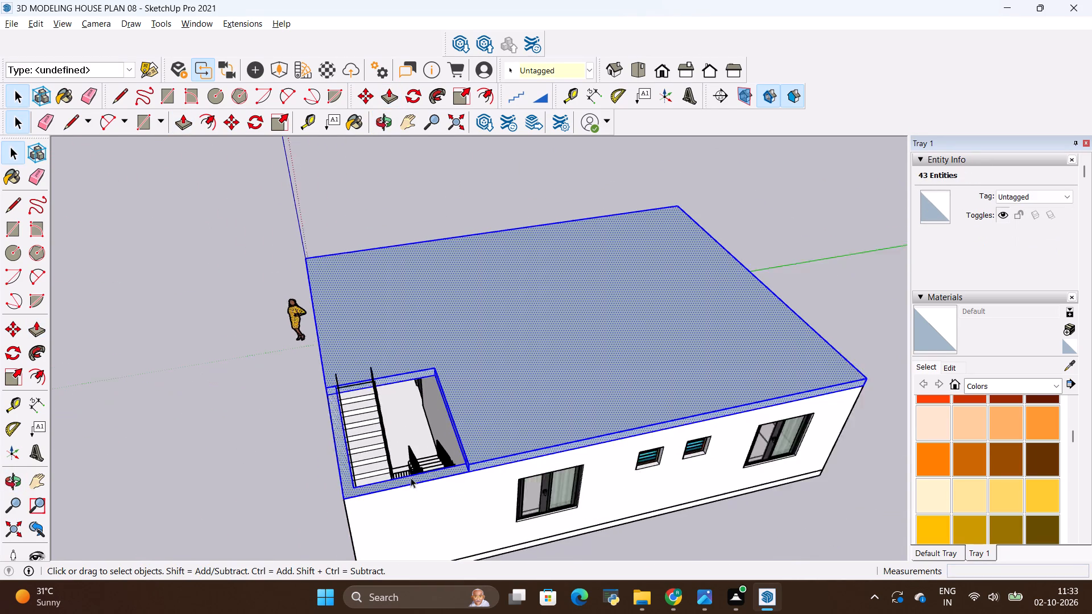
{"action": "scroll", "coordinate": [411, 478], "scroll_direction": "up", "scroll_amount": 16}
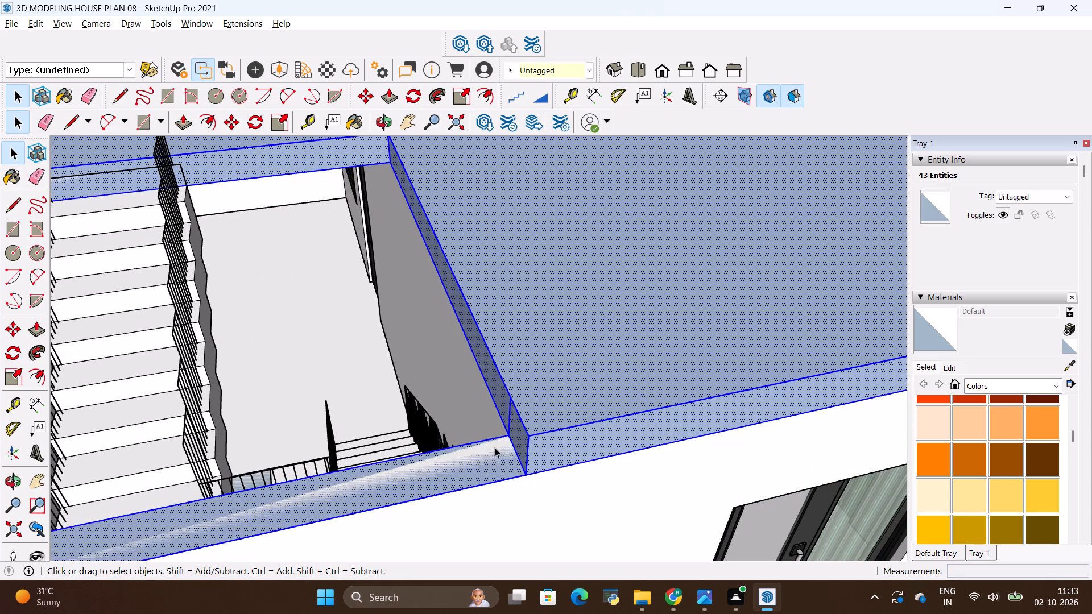
{"action": "key", "text": "p"}
{"action": "left_click", "coordinate": [487, 465]}
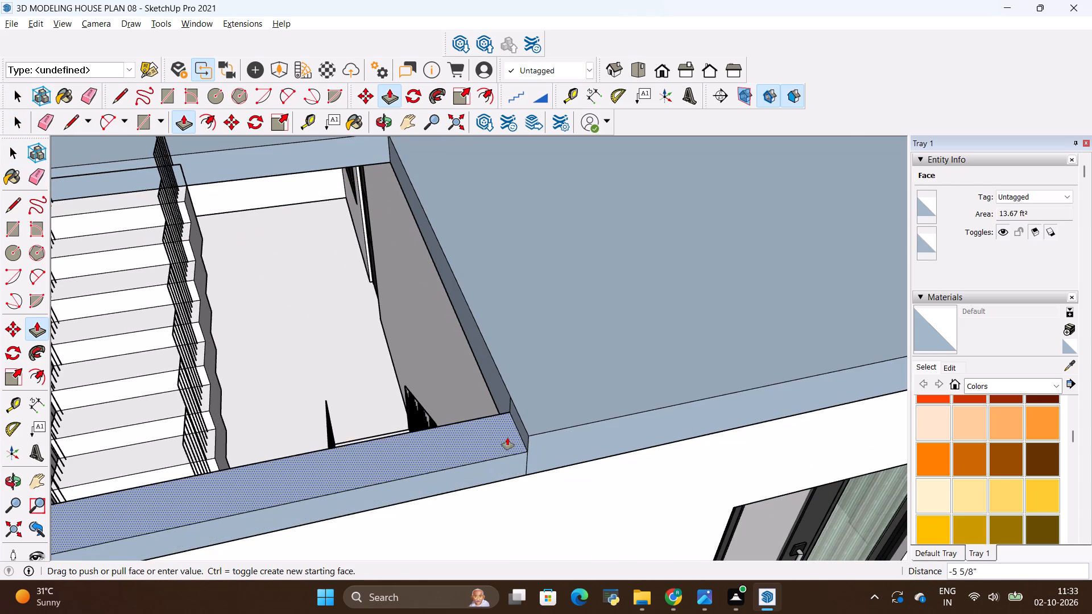
{"action": "left_click", "coordinate": [549, 427]}
Erase the seam edges between the strip and the slab on the top and outer side at the window-wall end.
{"action": "scroll", "coordinate": [553, 425], "scroll_direction": "up", "scroll_amount": 1}
{"action": "scroll", "coordinate": [586, 413], "scroll_direction": "down", "scroll_amount": 11}
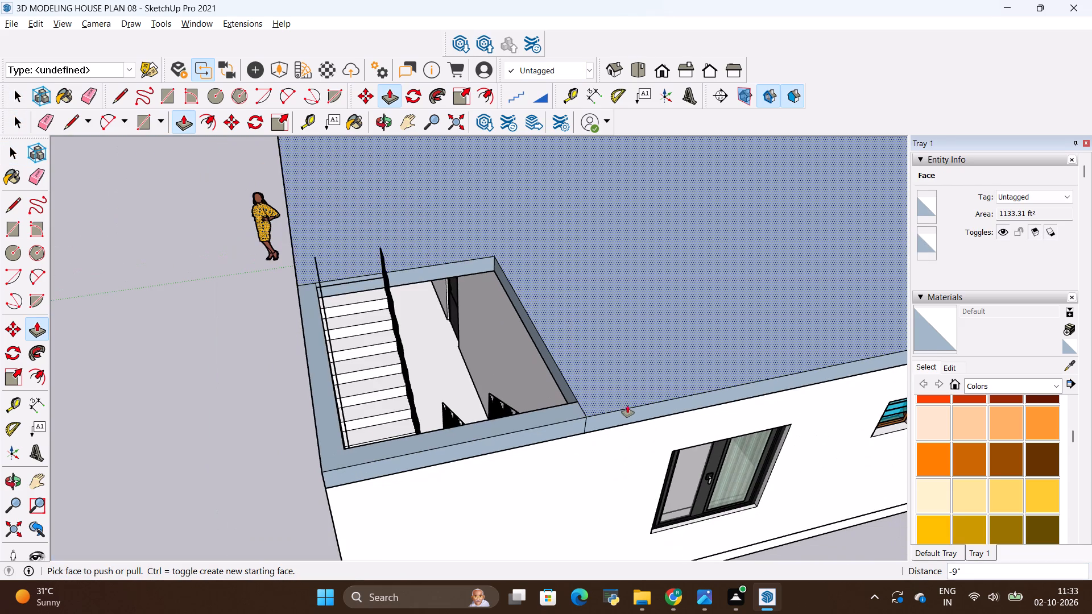
{"action": "scroll", "coordinate": [611, 423], "scroll_direction": "up", "scroll_amount": 11}
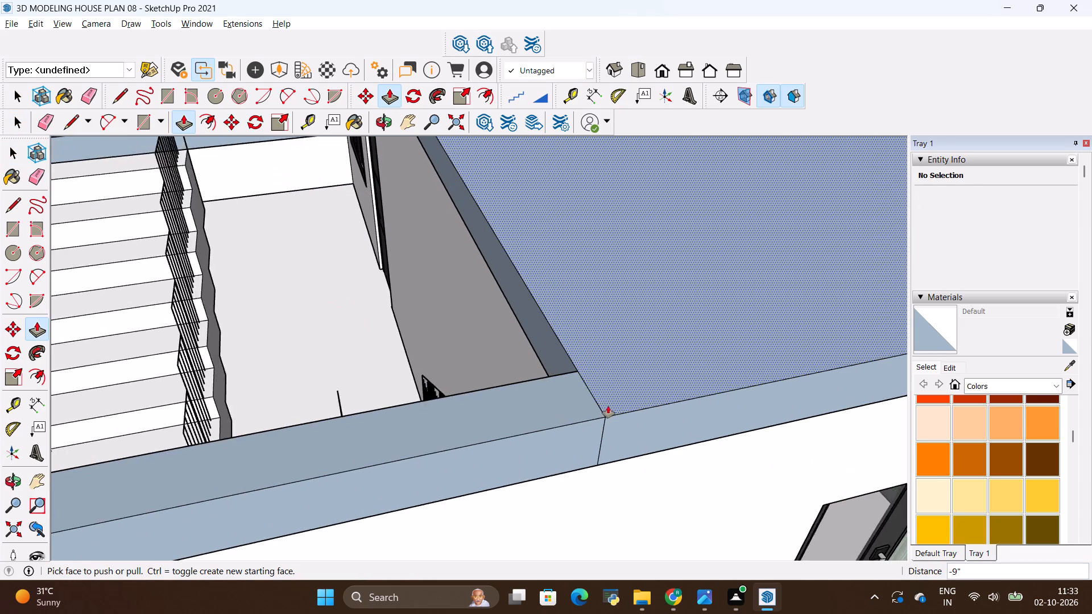
{"action": "scroll", "coordinate": [608, 406], "scroll_direction": "up", "scroll_amount": 3}
{"action": "key", "text": "e"}
{"action": "left_click_drag", "start_coordinate": [614, 374], "coordinate": [572, 399]}
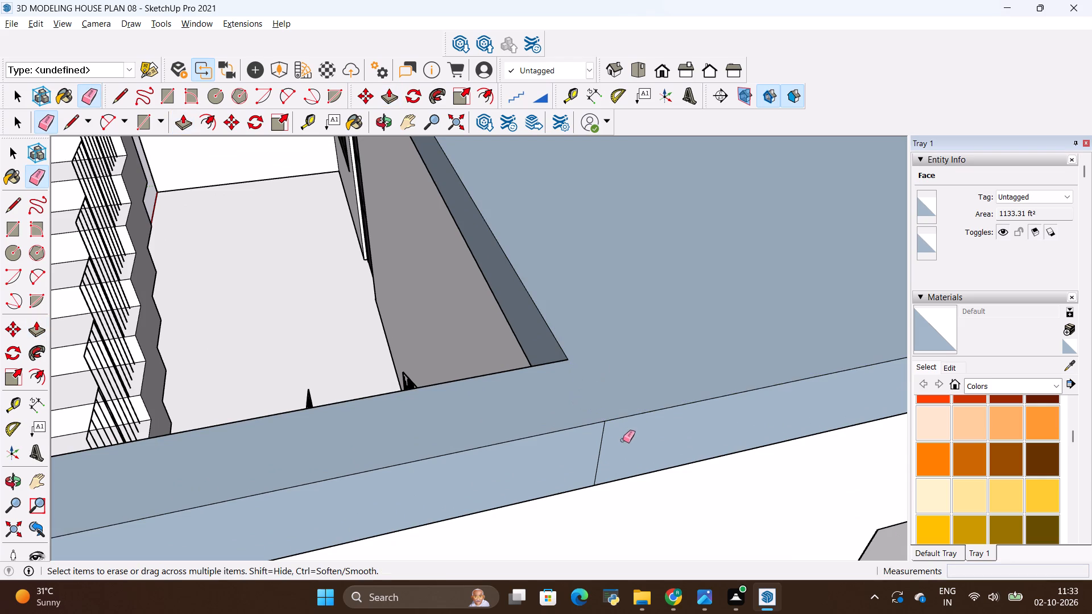
{"action": "left_click_drag", "start_coordinate": [623, 440], "coordinate": [599, 450]}
Erase the remaining seam edges between the strip and the slab at the end beside the stair's top step.
{"action": "scroll", "coordinate": [628, 445], "scroll_direction": "down", "scroll_amount": 16}
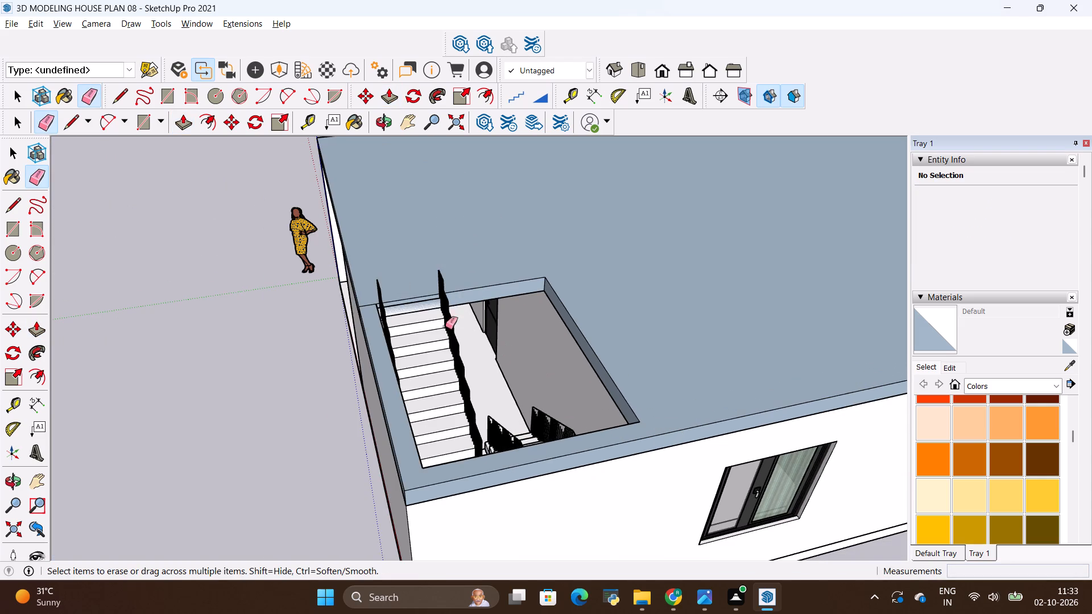
{"action": "scroll", "coordinate": [376, 302], "scroll_direction": "up", "scroll_amount": 12}
{"action": "left_click_drag", "start_coordinate": [353, 269], "coordinate": [354, 327]}
{"action": "scroll", "coordinate": [355, 321], "scroll_direction": "down", "scroll_amount": 6}
{"action": "middle_click_drag", "start_coordinate": [394, 440], "coordinate": [545, 335]}
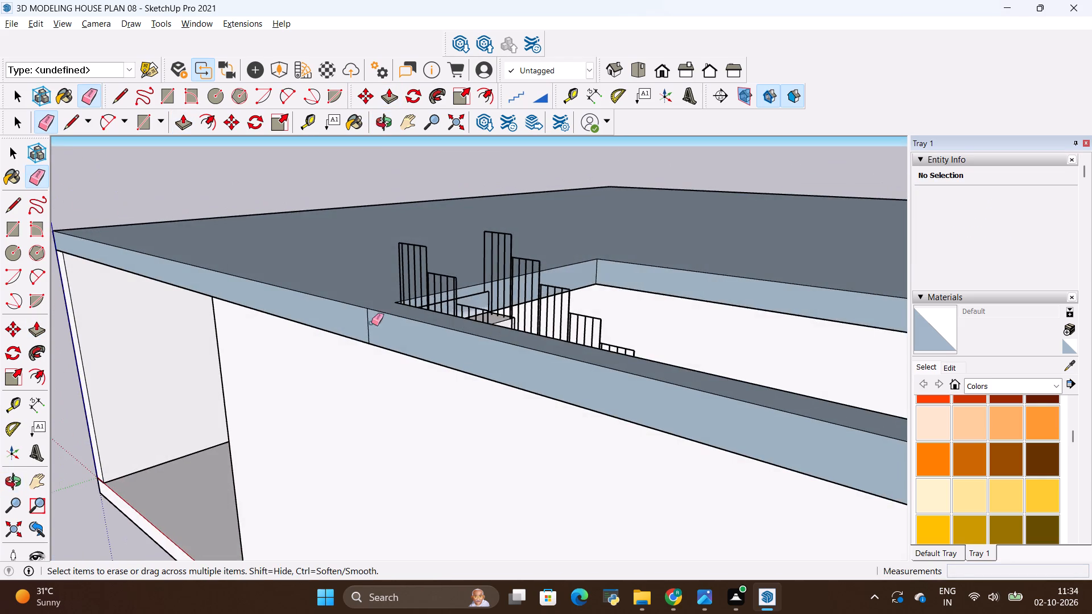
{"action": "scroll", "coordinate": [352, 318], "scroll_direction": "up", "scroll_amount": 6}
{"action": "left_click_drag", "start_coordinate": [359, 318], "coordinate": [382, 332]}
{"action": "scroll", "coordinate": [336, 334], "scroll_direction": "down", "scroll_amount": 6}
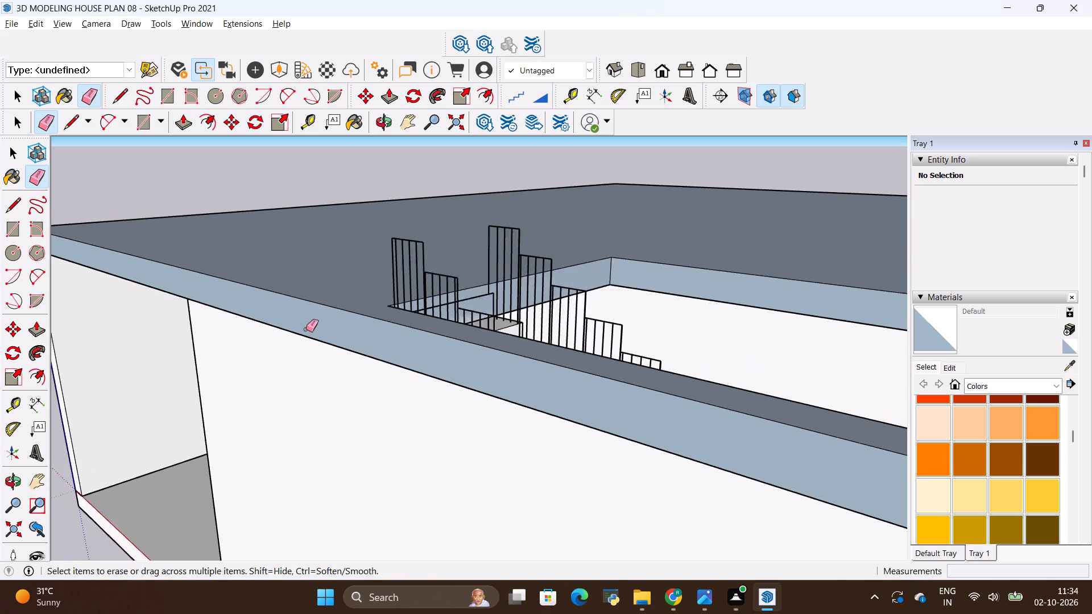
Make a group of the whole connected roof slab, including the stair opening.
{"action": "scroll", "coordinate": [306, 329], "scroll_direction": "down", "scroll_amount": 8}
{"action": "scroll", "coordinate": [511, 338], "scroll_direction": "down", "scroll_amount": 1}
{"action": "middle_click_drag", "start_coordinate": [508, 349], "coordinate": [428, 499]}
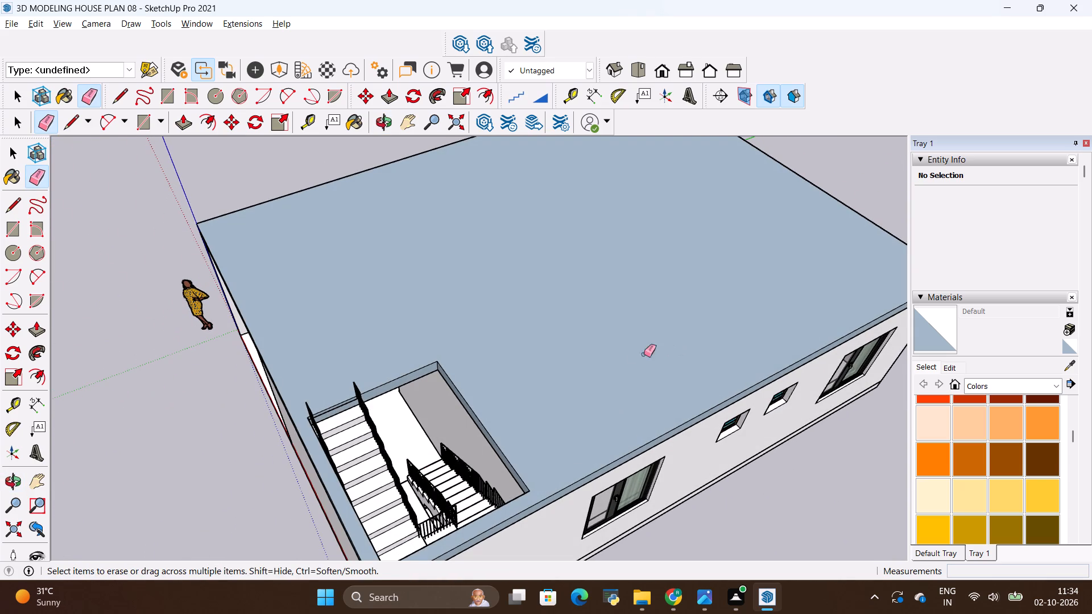
{"action": "key", "text": "space"}
{"action": "triple_click", "coordinate": [613, 361]}
{"action": "triple_click", "coordinate": [613, 361]}
{"action": "left_click", "coordinate": [613, 361]}
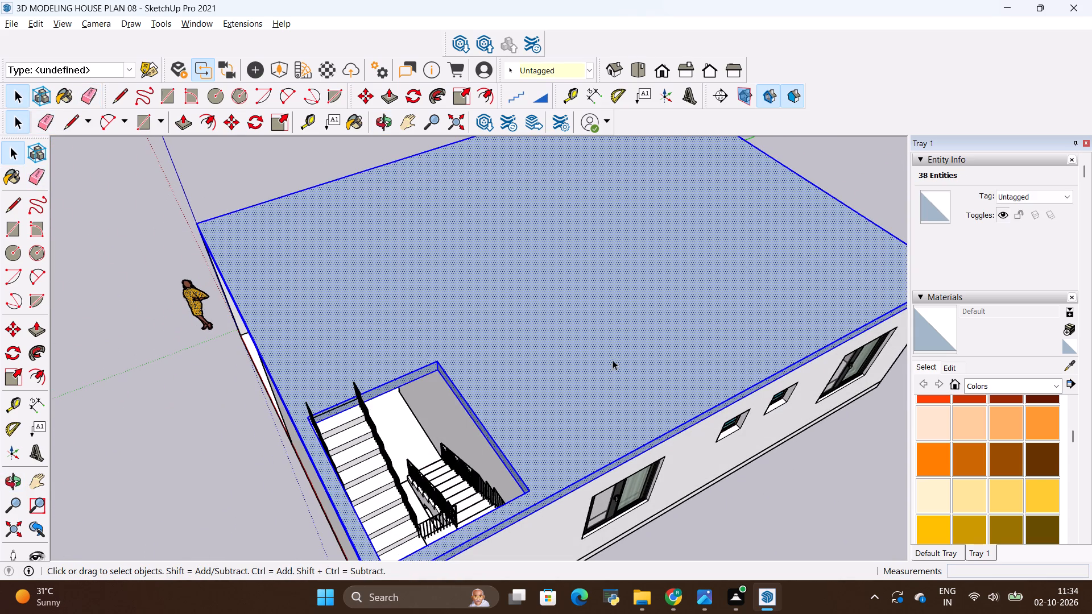
{"action": "middle_click_drag", "start_coordinate": [549, 376], "coordinate": [647, 404]}
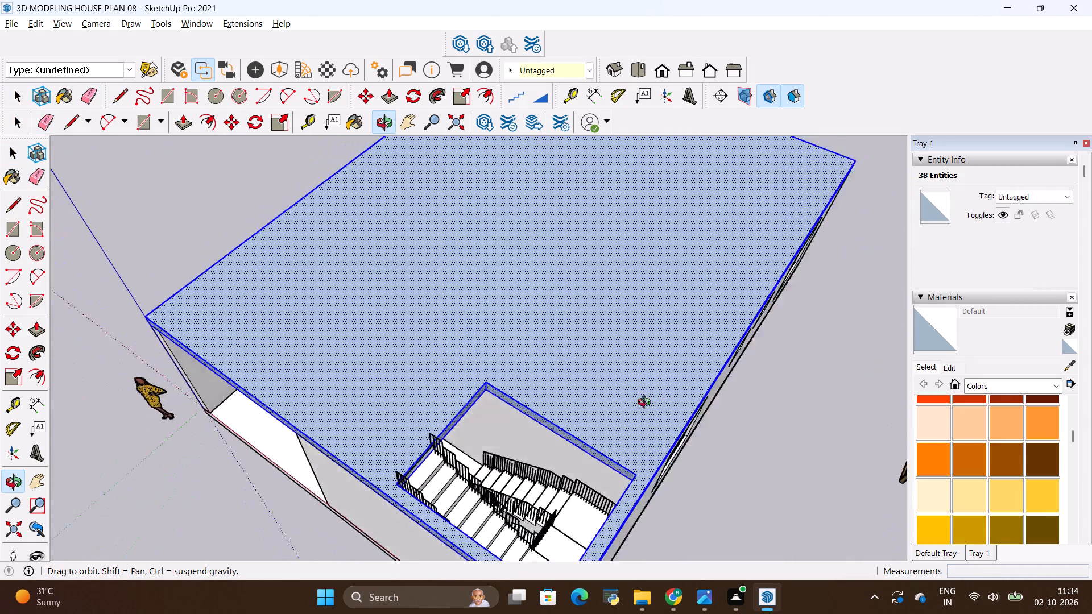
{"action": "middle_click_drag", "start_coordinate": [647, 404], "coordinate": [498, 464]}
{"action": "scroll", "coordinate": [395, 454], "scroll_direction": "up", "scroll_amount": 13}
{"action": "scroll", "coordinate": [405, 443], "scroll_direction": "down", "scroll_amount": 4}
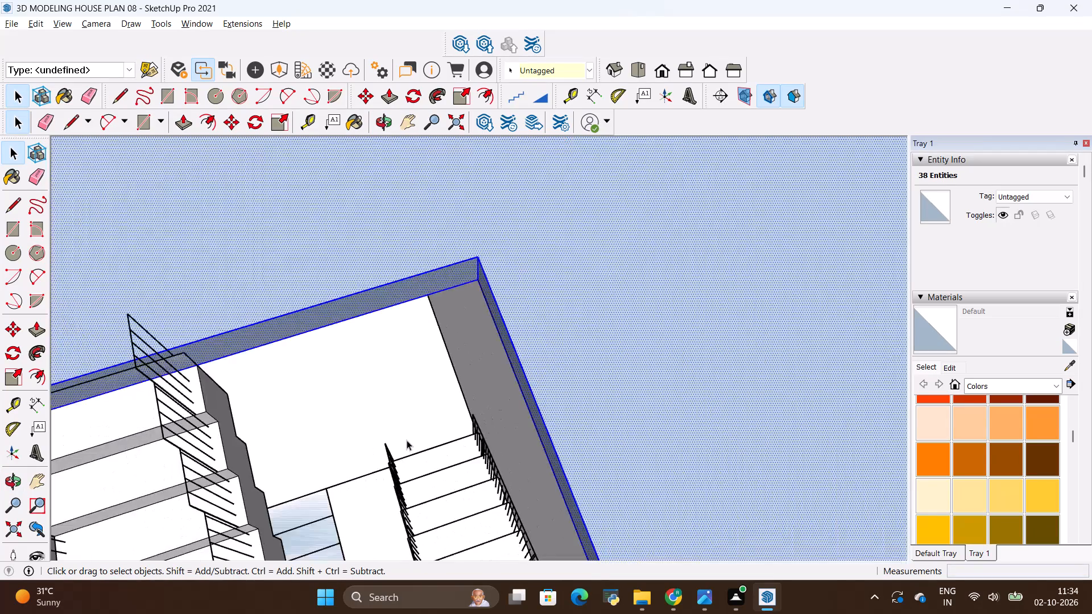
{"action": "scroll", "coordinate": [407, 440], "scroll_direction": "down", "scroll_amount": 5}
{"action": "scroll", "coordinate": [653, 391], "scroll_direction": "down", "scroll_amount": 9}
{"action": "middle_click_drag", "start_coordinate": [602, 495], "coordinate": [536, 432]}
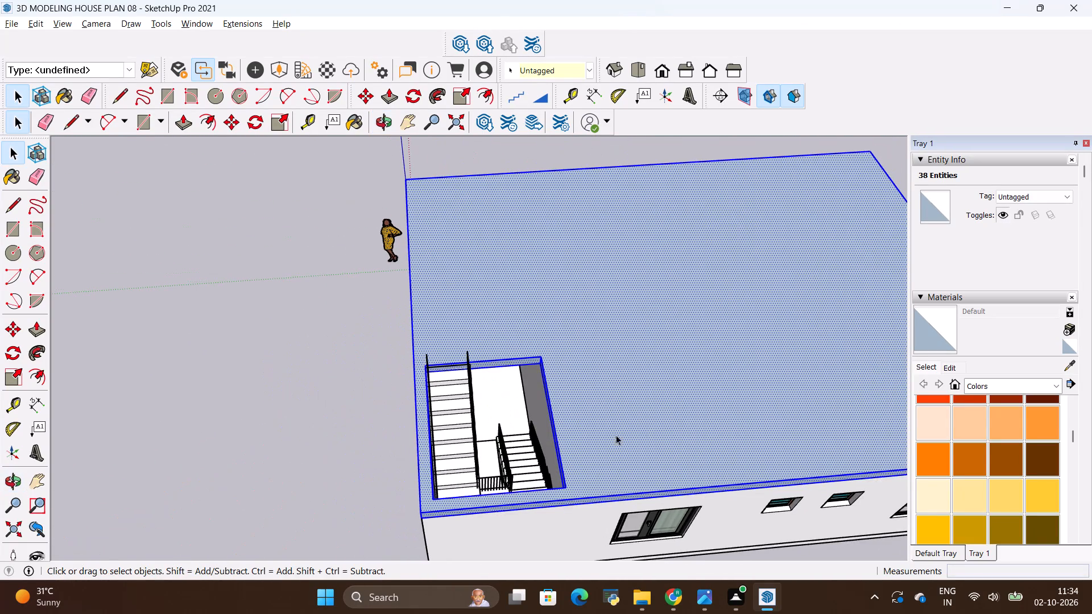
{"action": "right_click", "coordinate": [643, 428]}
{"action": "left_click", "coordinate": [660, 334]}
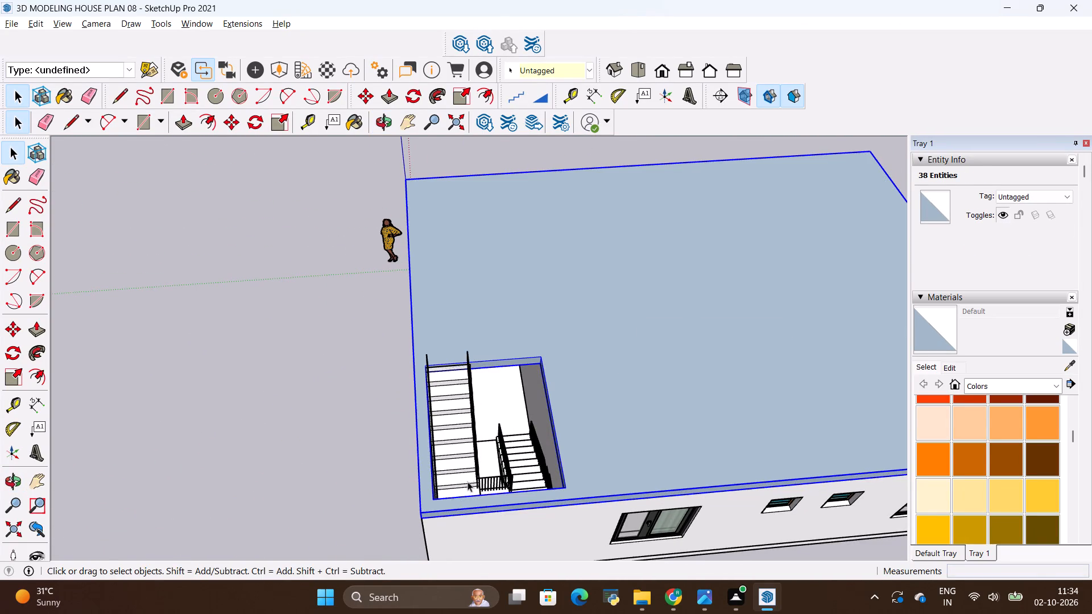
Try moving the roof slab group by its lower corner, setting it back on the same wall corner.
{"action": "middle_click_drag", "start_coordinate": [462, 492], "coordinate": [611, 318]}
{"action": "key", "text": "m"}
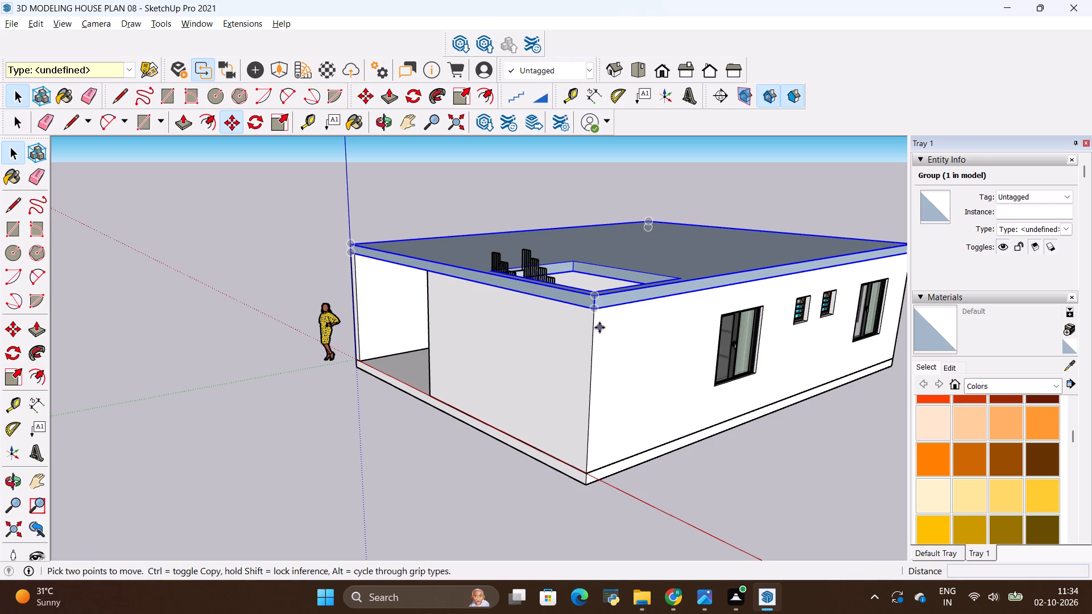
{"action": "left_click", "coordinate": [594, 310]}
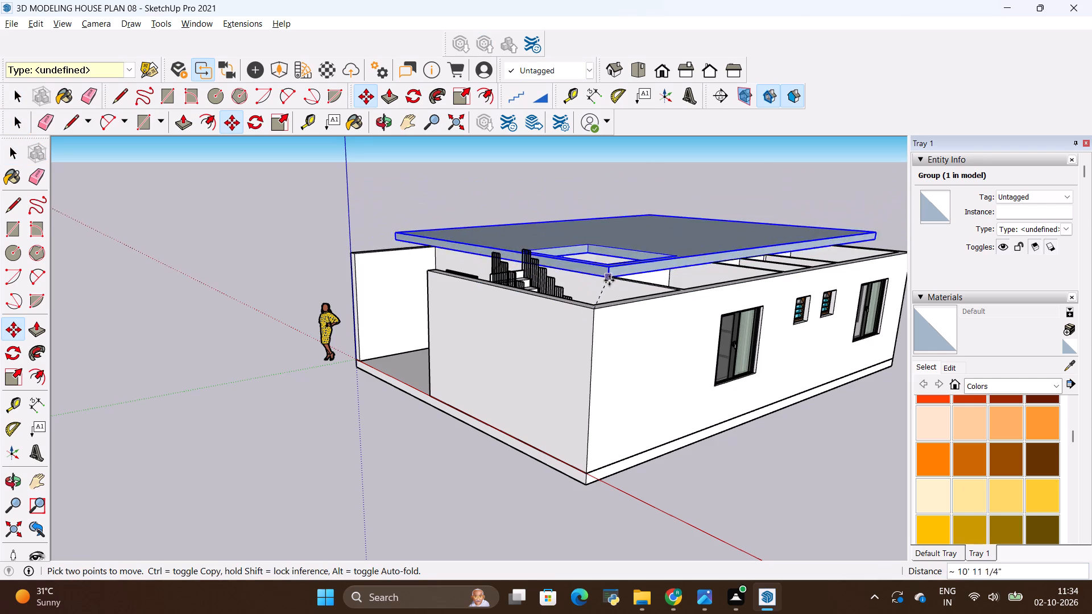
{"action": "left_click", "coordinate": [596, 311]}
Hide the roof slab group to expose the rooms and staircase, and clear the selection.
{"action": "middle_click_drag", "start_coordinate": [498, 428], "coordinate": [561, 548]}
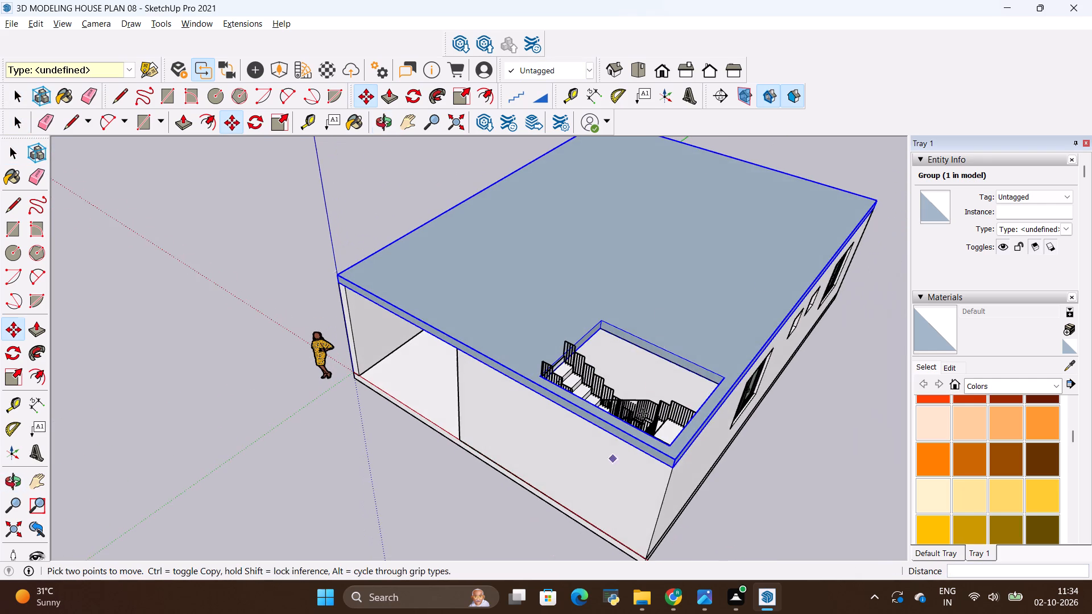
{"action": "right_click", "coordinate": [670, 300]}
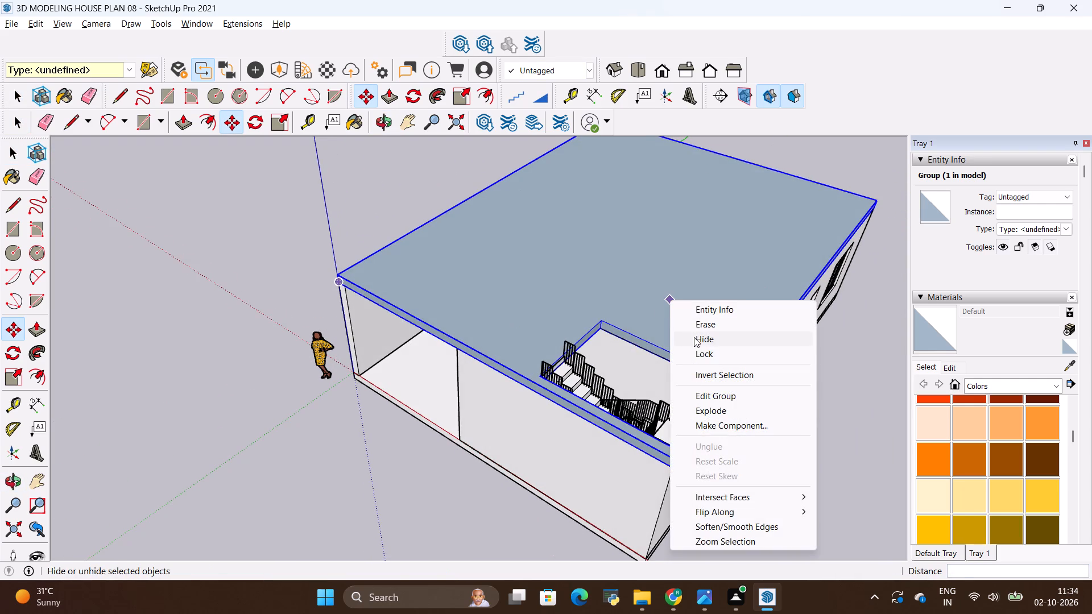
{"action": "left_click", "coordinate": [694, 337]}
{"action": "scroll", "coordinate": [442, 542], "scroll_direction": "down", "scroll_amount": 4}
{"action": "left_click", "coordinate": [363, 494]}
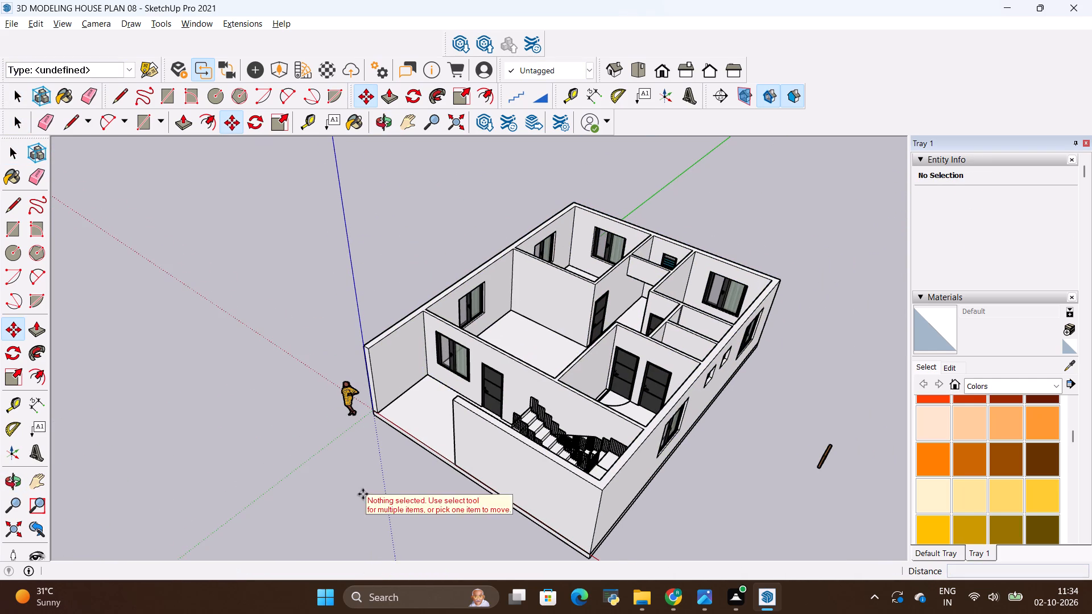
{"action": "key", "text": "space"}
{"action": "left_click", "coordinate": [367, 499]}
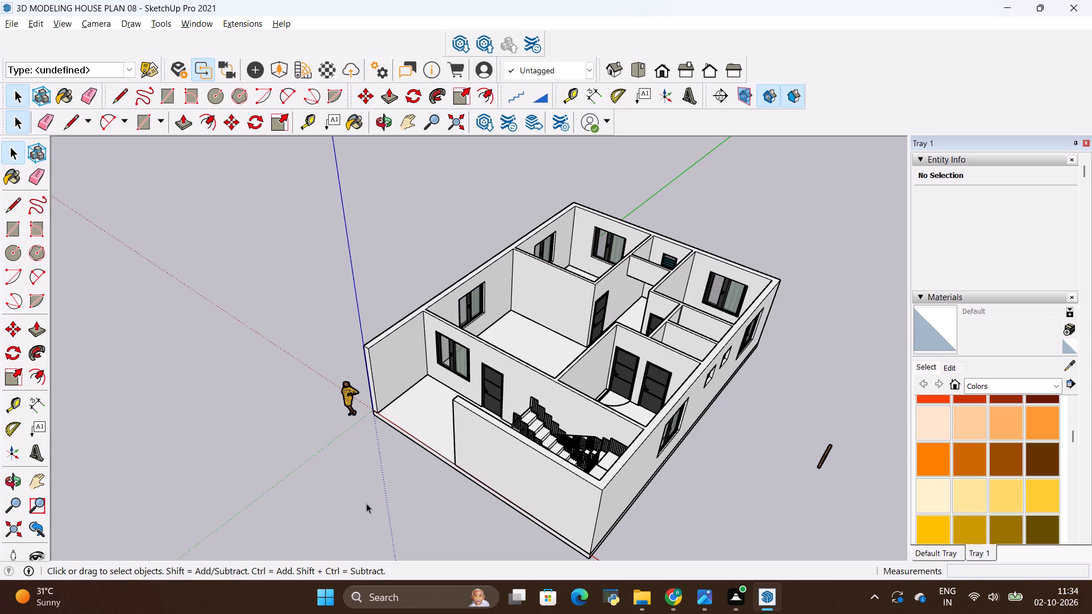
Examine the open house model from several sides, looking over the rooms, front entrance and staircase.
{"action": "scroll", "coordinate": [477, 298], "scroll_direction": "up", "scroll_amount": 2}
{"action": "scroll", "coordinate": [342, 391], "scroll_direction": "down", "scroll_amount": 4}
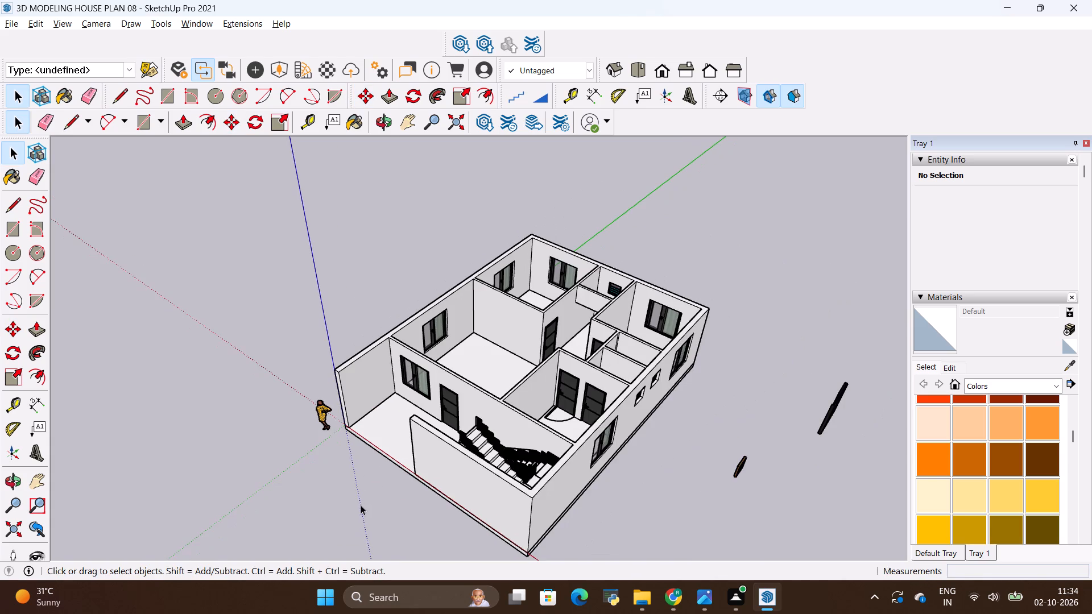
{"action": "middle_click_drag", "start_coordinate": [361, 505], "coordinate": [698, 428]}
{"action": "scroll", "coordinate": [519, 370], "scroll_direction": "up", "scroll_amount": 6}
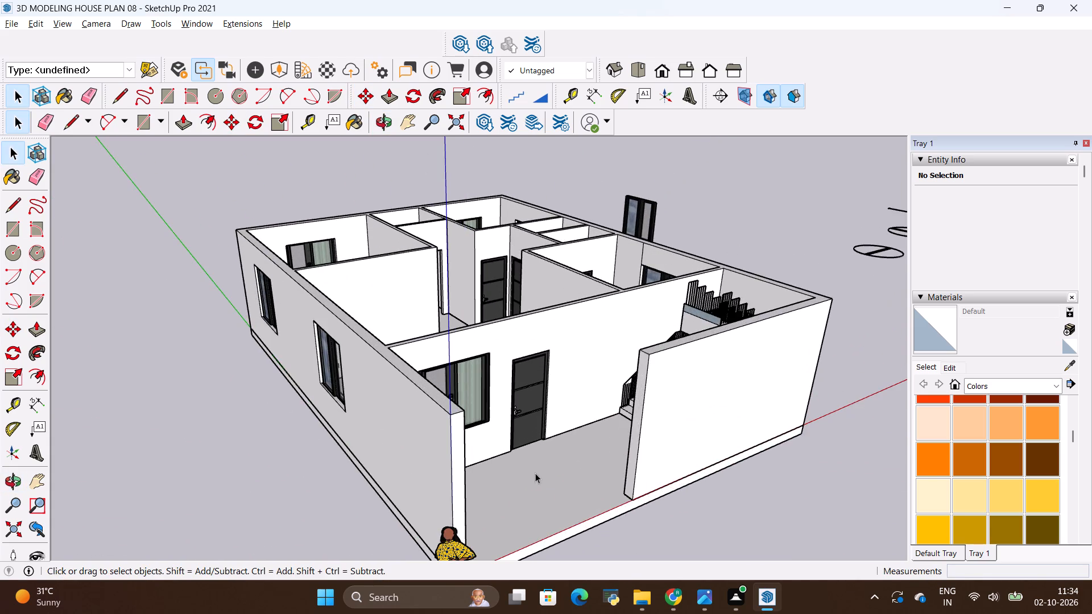
{"action": "scroll", "coordinate": [479, 441], "scroll_direction": "down", "scroll_amount": 4}
{"action": "middle_click_drag", "start_coordinate": [576, 505], "coordinate": [442, 550]}
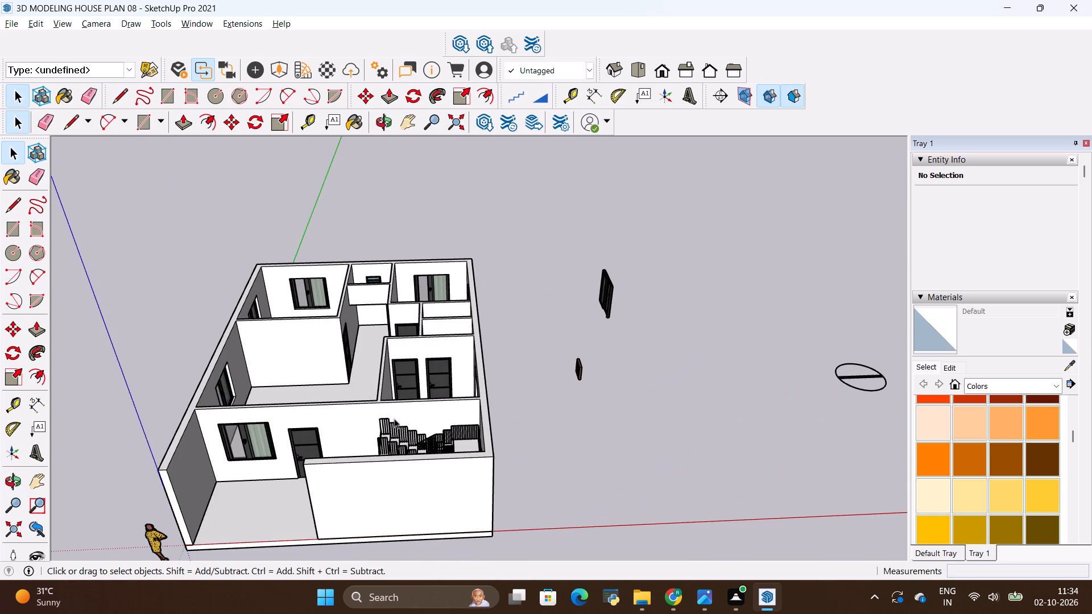
{"action": "scroll", "coordinate": [729, 403], "scroll_direction": "down", "scroll_amount": 4}
{"action": "scroll", "coordinate": [475, 484], "scroll_direction": "up", "scroll_amount": 3}
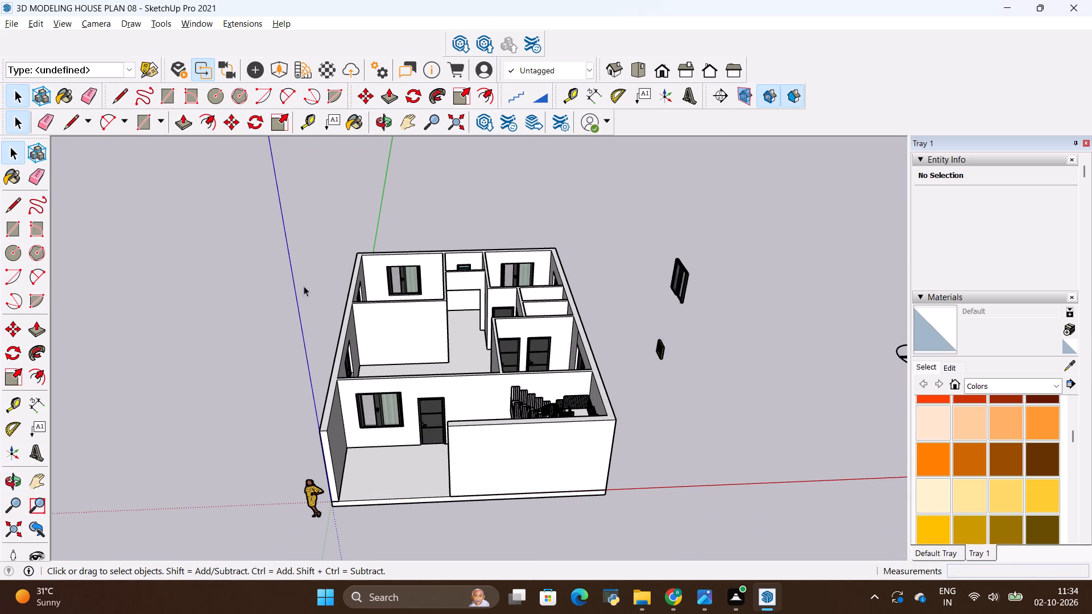
{"action": "scroll", "coordinate": [303, 325], "scroll_direction": "down", "scroll_amount": 3}
{"action": "scroll", "coordinate": [337, 427], "scroll_direction": "up", "scroll_amount": 3}
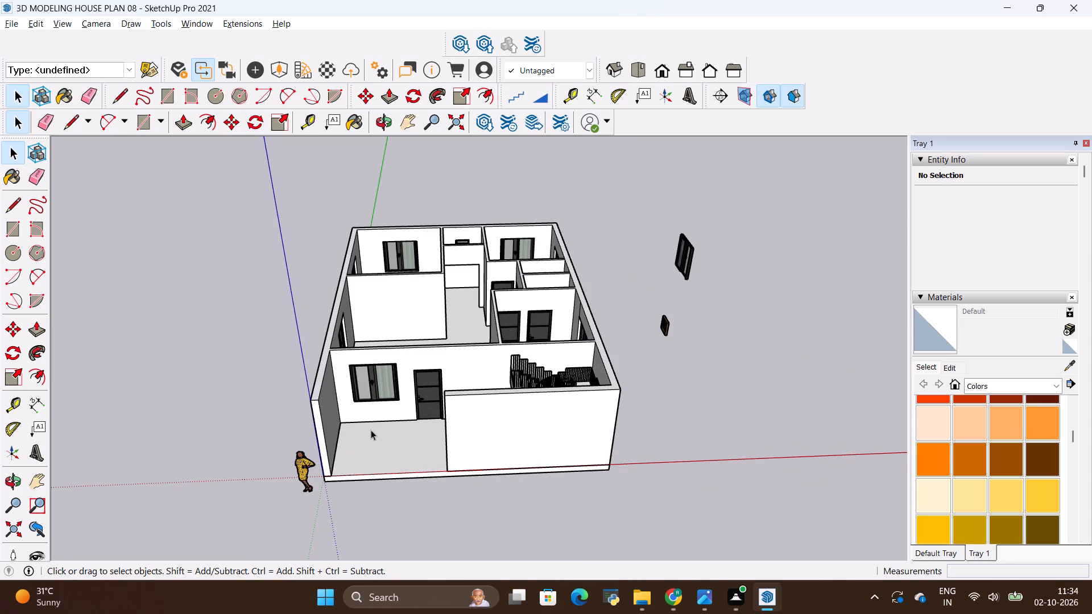
{"action": "scroll", "coordinate": [373, 432], "scroll_direction": "up", "scroll_amount": 3}
{"action": "scroll", "coordinate": [374, 432], "scroll_direction": "down", "scroll_amount": 3}
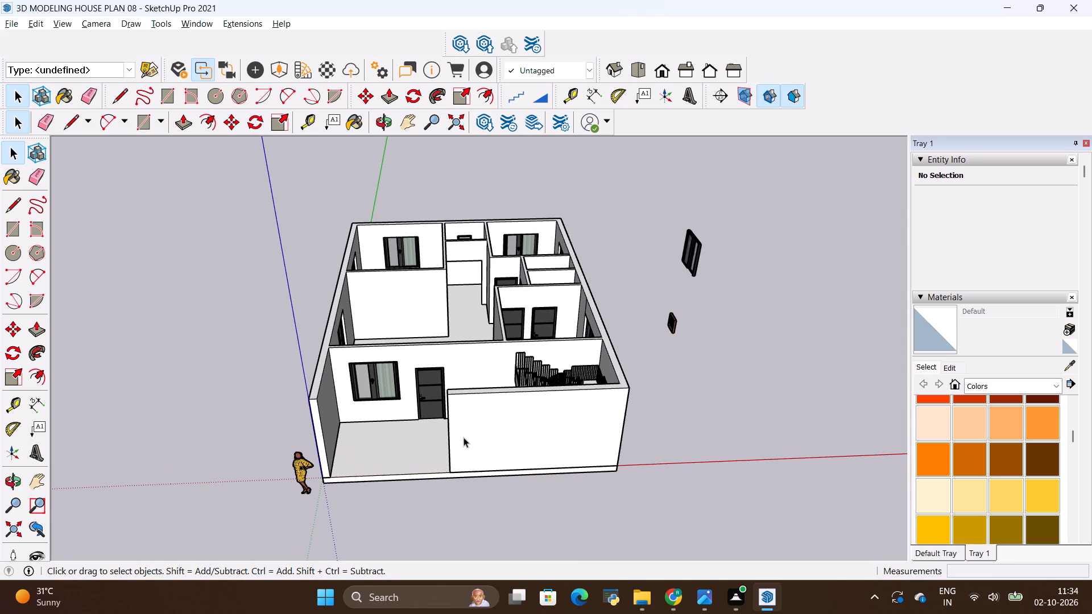
Examine the roofless house from the front, checking the entrance, front rooms and staircase near and far.
{"action": "scroll", "coordinate": [555, 277], "scroll_direction": "up", "scroll_amount": 6}
{"action": "scroll", "coordinate": [581, 288], "scroll_direction": "down", "scroll_amount": 3}
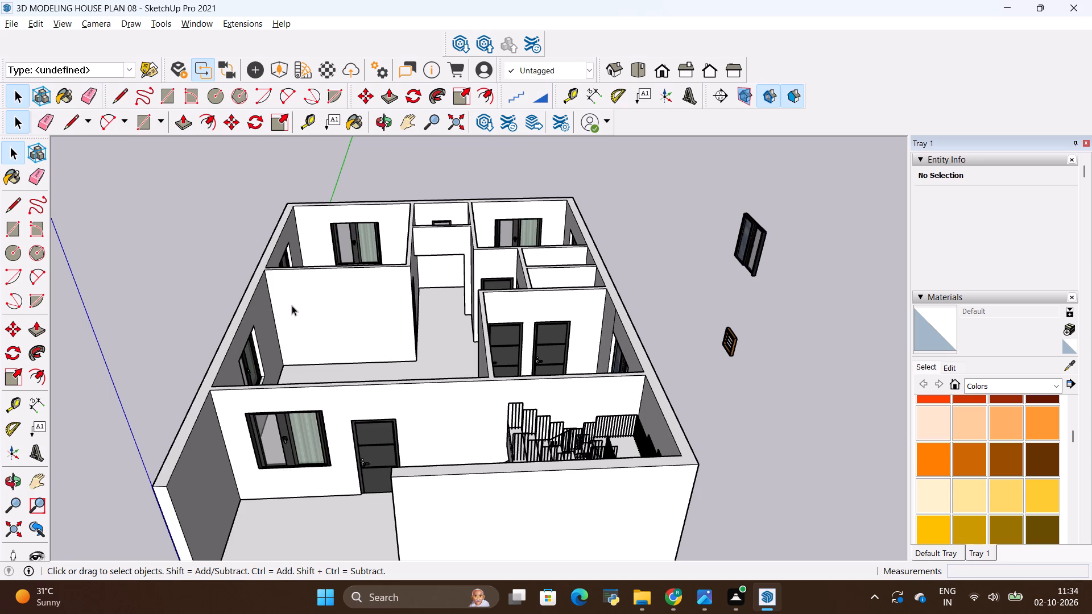
{"action": "scroll", "coordinate": [511, 402], "scroll_direction": "up", "scroll_amount": 2}
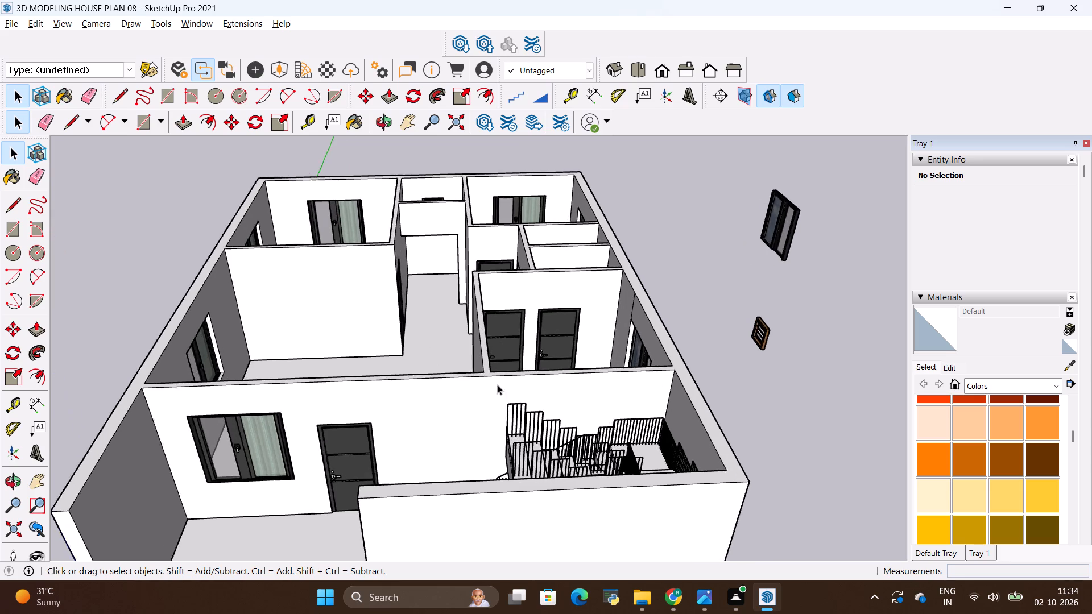
{"action": "scroll", "coordinate": [457, 338], "scroll_direction": "down", "scroll_amount": 4}
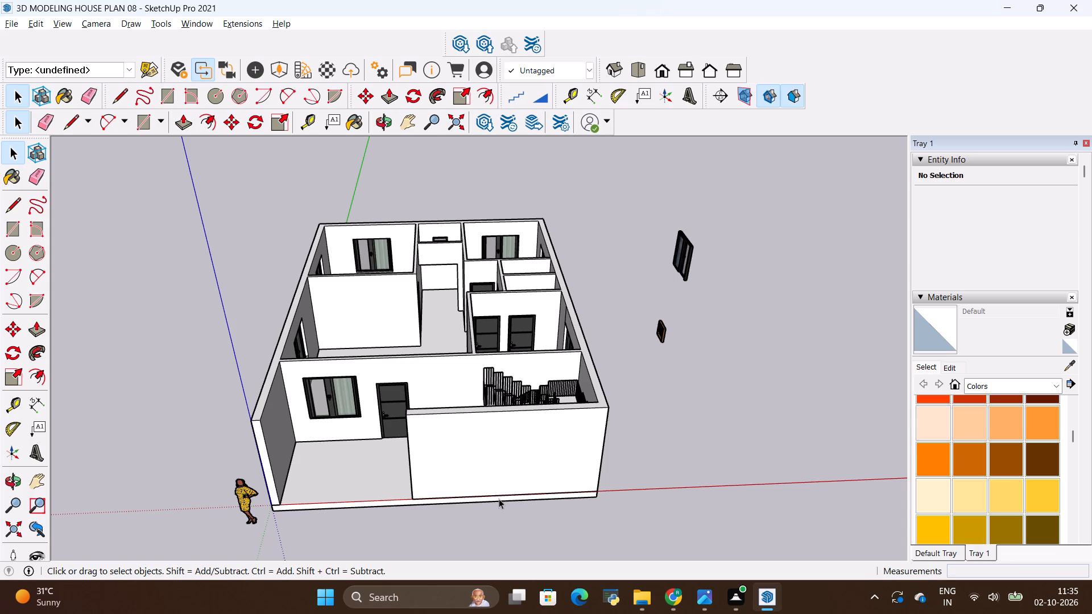
{"action": "scroll", "coordinate": [586, 360], "scroll_direction": "up", "scroll_amount": 1}
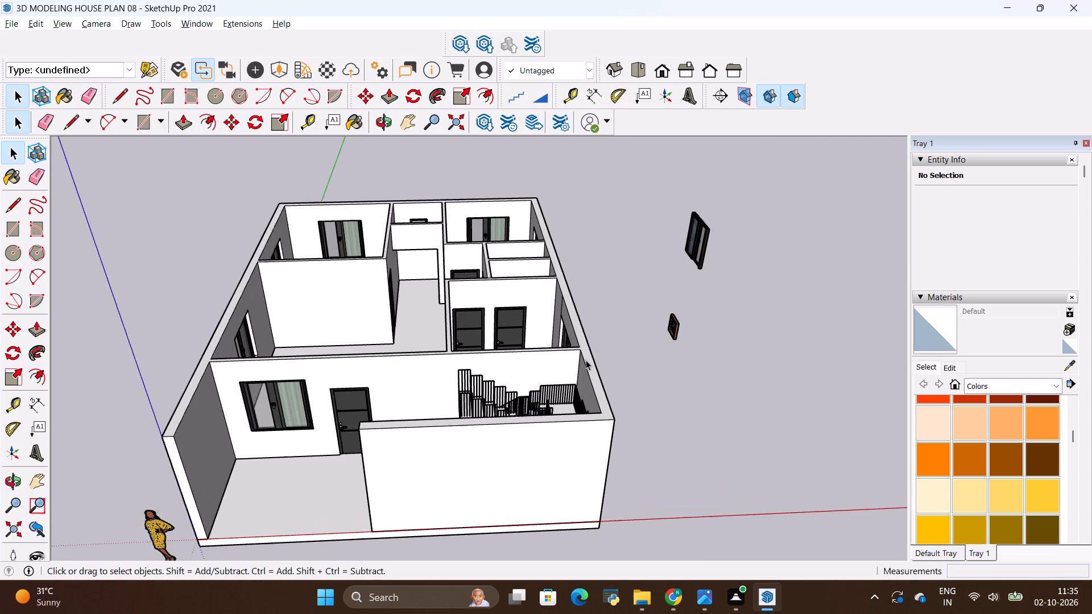
{"action": "scroll", "coordinate": [586, 360], "scroll_direction": "up", "scroll_amount": 1}
{"action": "scroll", "coordinate": [556, 374], "scroll_direction": "down", "scroll_amount": 4}
{"action": "scroll", "coordinate": [355, 384], "scroll_direction": "up", "scroll_amount": 6}
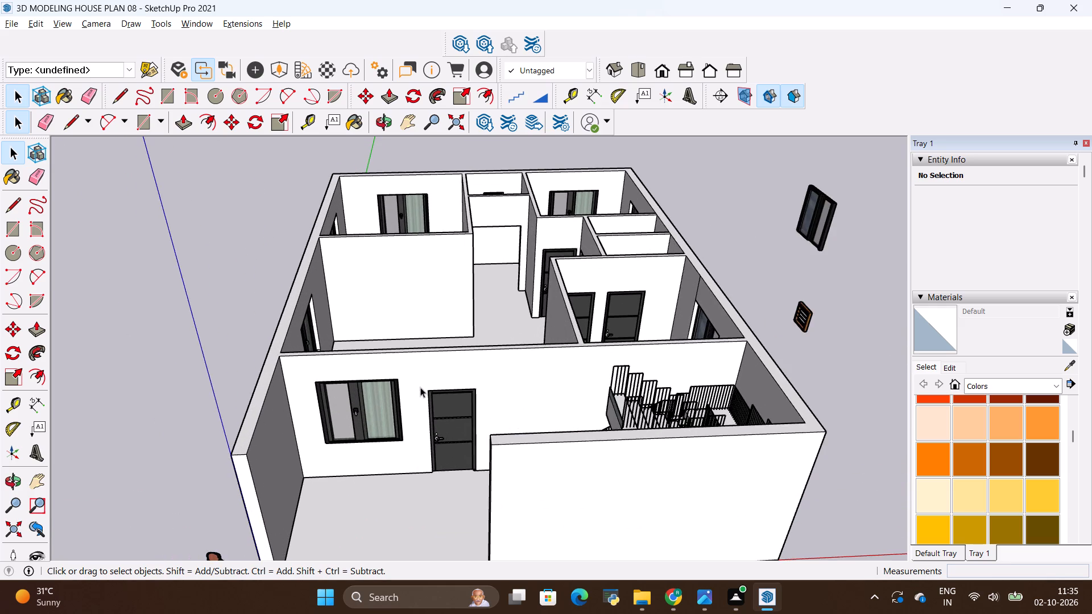
{"action": "scroll", "coordinate": [421, 388], "scroll_direction": "down", "scroll_amount": 4}
{"action": "middle_click_drag", "start_coordinate": [555, 437], "coordinate": [422, 406]}
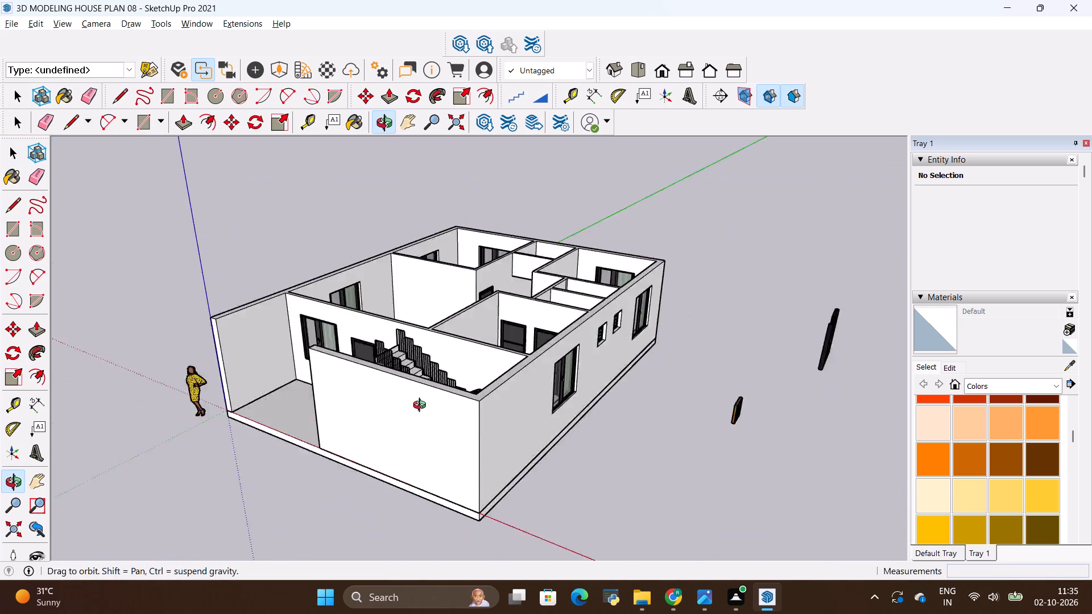
{"action": "middle_click_drag", "start_coordinate": [422, 406], "coordinate": [539, 429]}
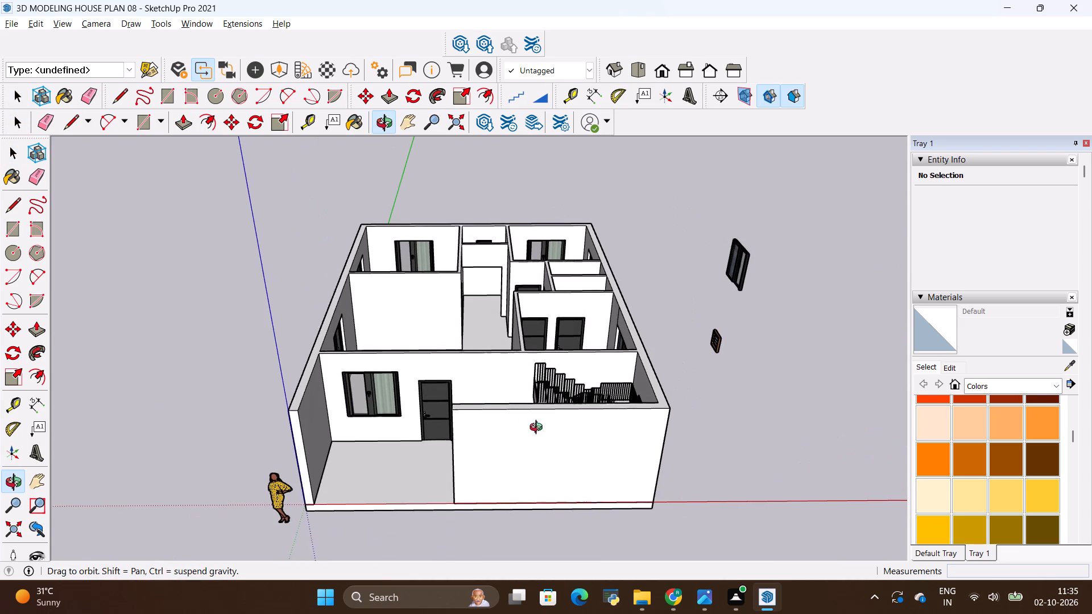
{"action": "middle_click_drag", "start_coordinate": [539, 429], "coordinate": [539, 428]}
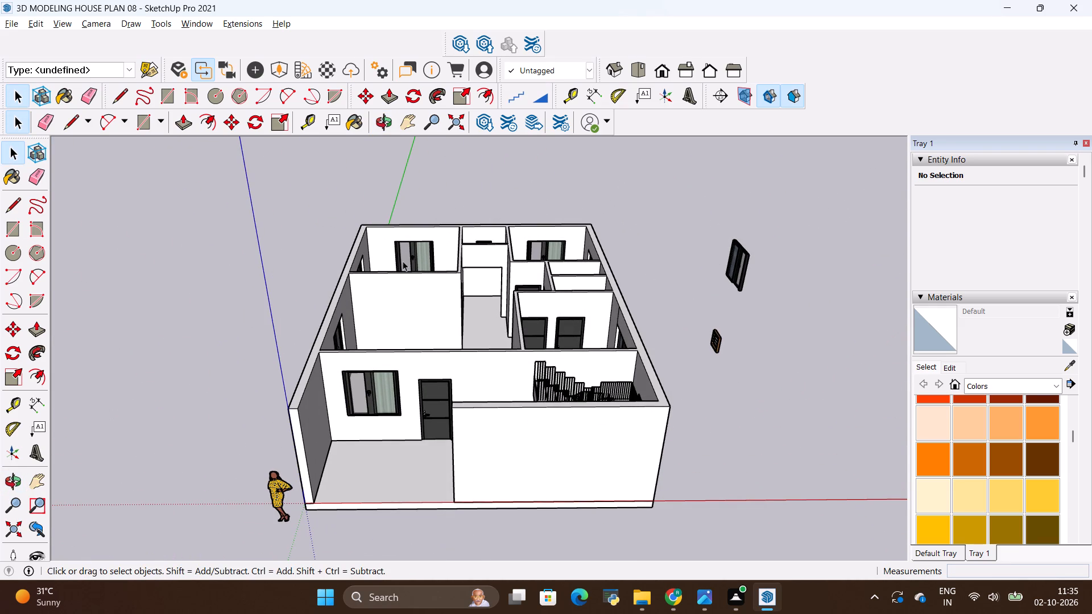
Examine the interior rooms, partition walls, doors and windows from above, going around to the rear of the house.
{"action": "scroll", "coordinate": [399, 267], "scroll_direction": "up", "scroll_amount": 5}
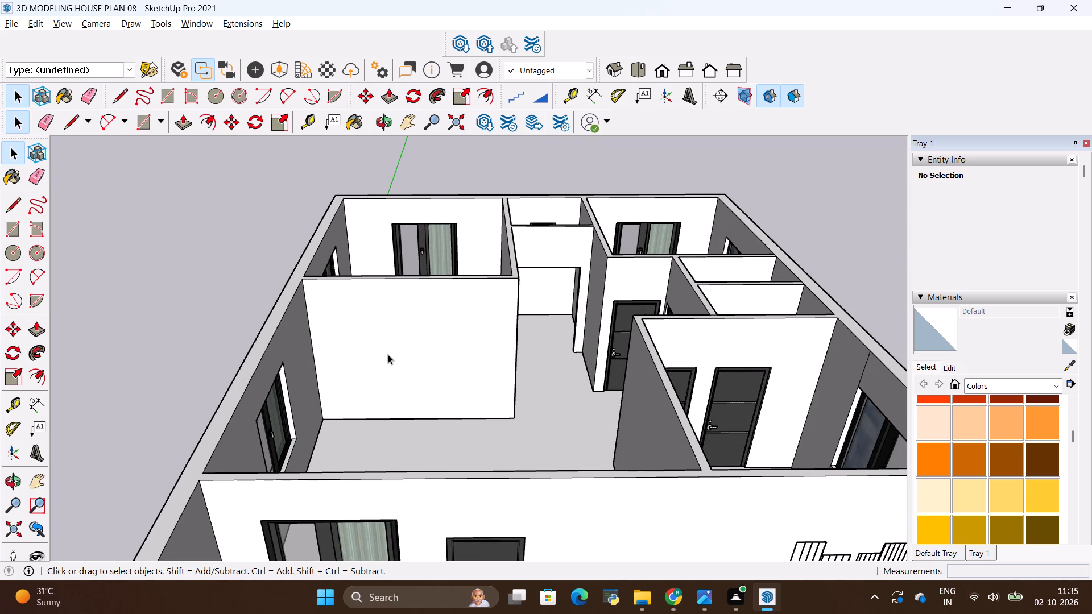
{"action": "scroll", "coordinate": [578, 227], "scroll_direction": "up", "scroll_amount": 3}
{"action": "scroll", "coordinate": [575, 338], "scroll_direction": "down", "scroll_amount": 5}
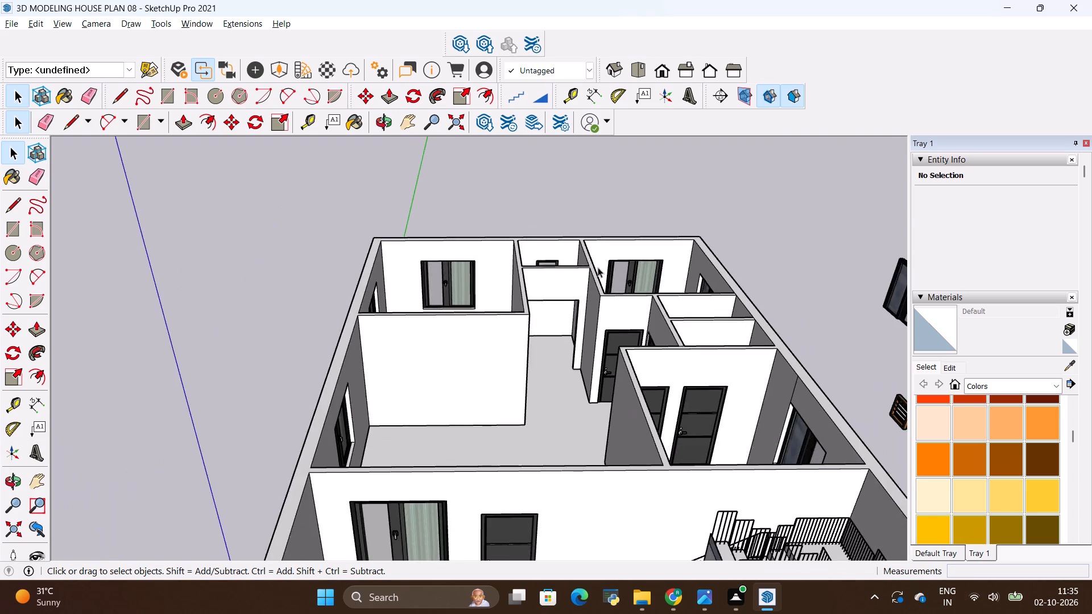
{"action": "scroll", "coordinate": [598, 267], "scroll_direction": "down", "scroll_amount": 3}
{"action": "middle_click_drag", "start_coordinate": [530, 327], "coordinate": [332, 428]}
{"action": "middle_click_drag", "start_coordinate": [527, 360], "coordinate": [507, 382]}
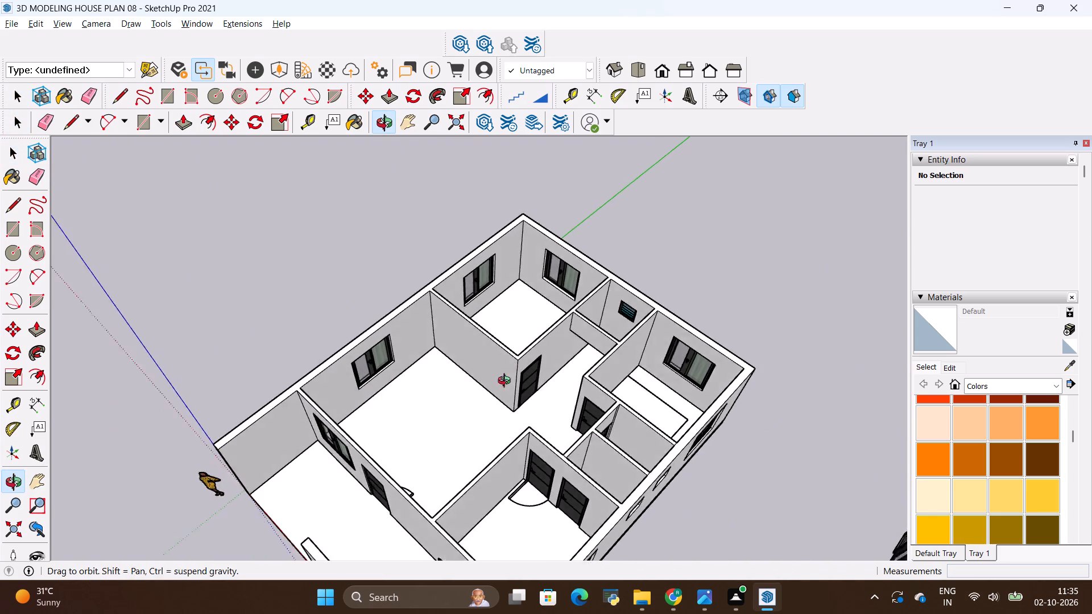
{"action": "middle_click_drag", "start_coordinate": [507, 382], "coordinate": [325, 441]}
{"action": "middle_click_drag", "start_coordinate": [538, 417], "coordinate": [410, 416]}
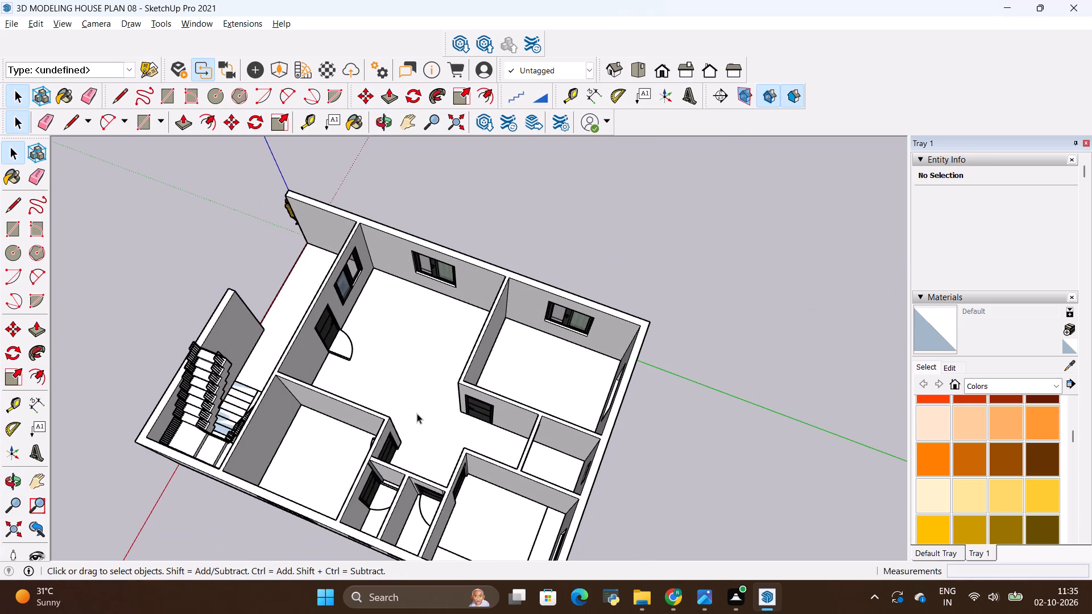
{"action": "scroll", "coordinate": [492, 383], "scroll_direction": "down", "scroll_amount": 2}
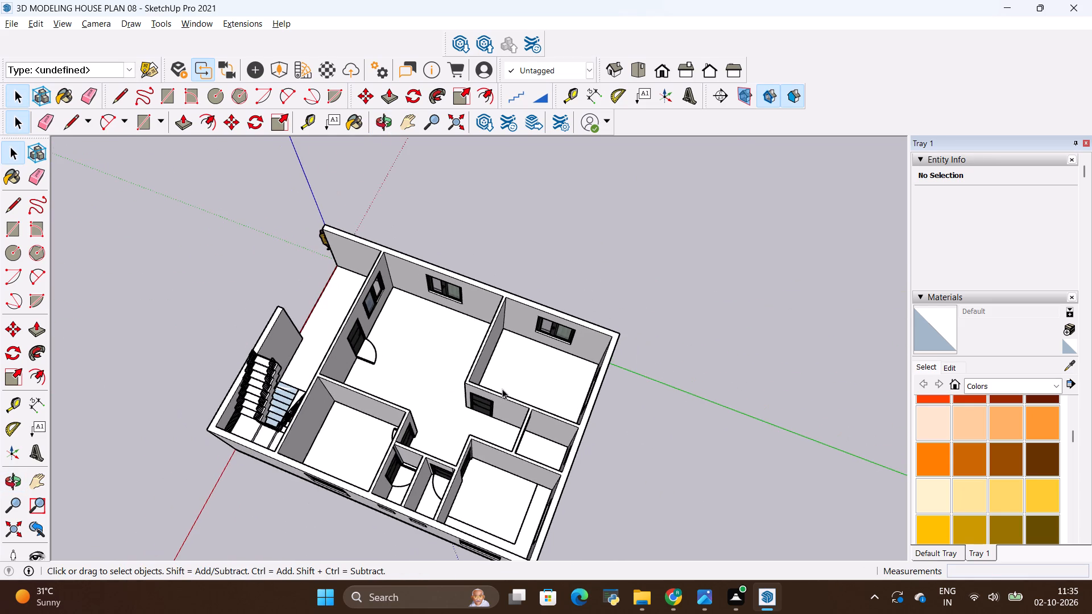
{"action": "scroll", "coordinate": [474, 404], "scroll_direction": "up", "scroll_amount": 6}
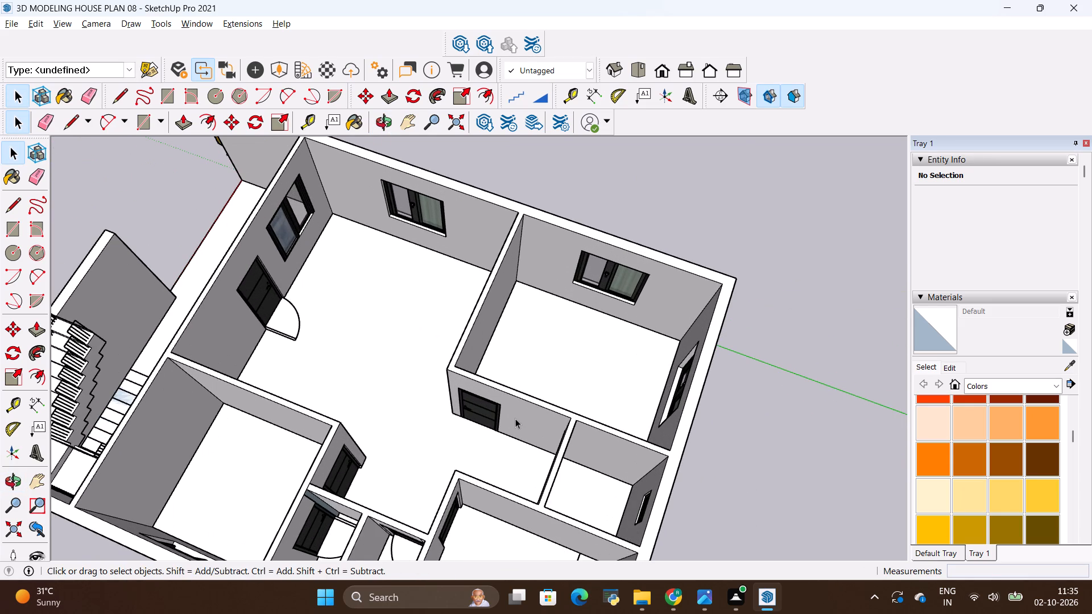
{"action": "scroll", "coordinate": [494, 342], "scroll_direction": "up", "scroll_amount": 4}
{"action": "scroll", "coordinate": [400, 396], "scroll_direction": "down", "scroll_amount": 3}
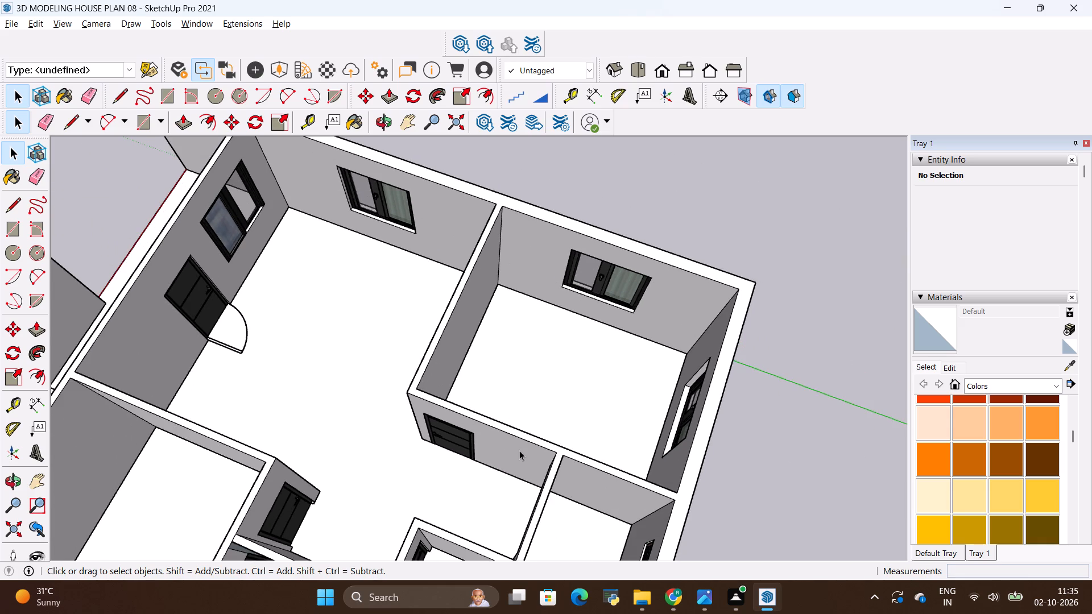
{"action": "middle_click_drag", "start_coordinate": [518, 450], "coordinate": [187, 403]}
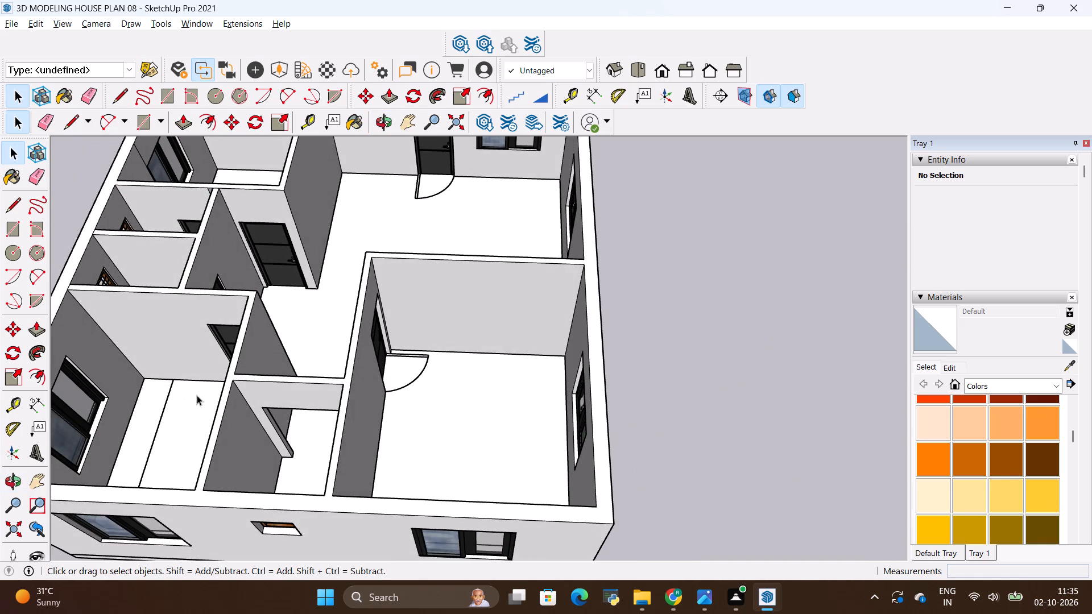
{"action": "scroll", "coordinate": [219, 362], "scroll_direction": "down", "scroll_amount": 3}
{"action": "middle_click_drag", "start_coordinate": [206, 456], "coordinate": [323, 515]}
Open the floor slab group to inspect its top face, and leave the group with nothing selected.
{"action": "left_click", "coordinate": [444, 453]}
{"action": "triple_click", "coordinate": [444, 452]}
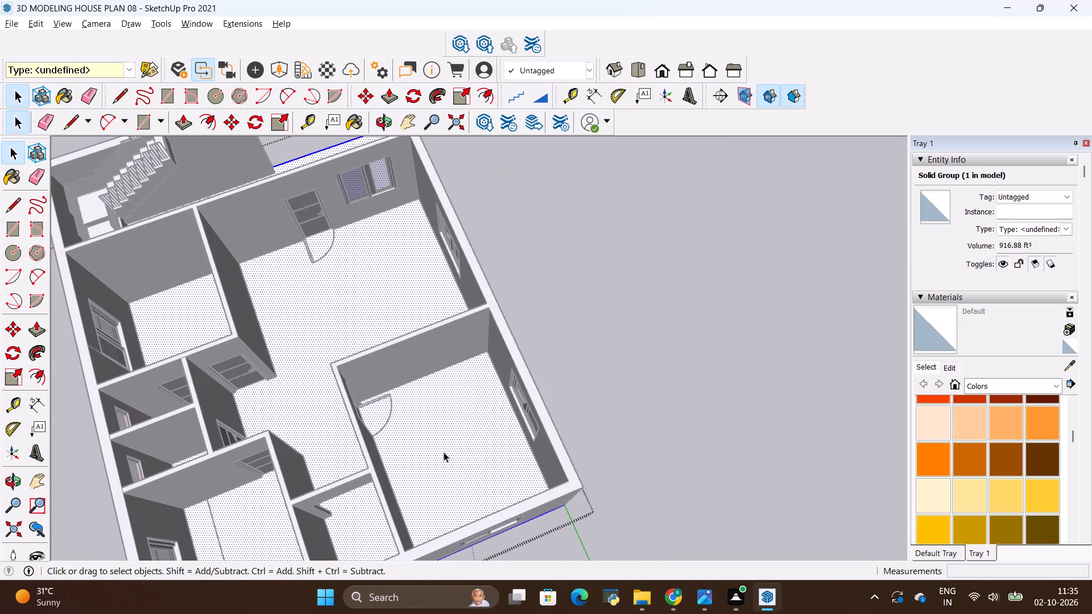
{"action": "left_click", "coordinate": [444, 452]}
{"action": "left_click", "coordinate": [397, 267]}
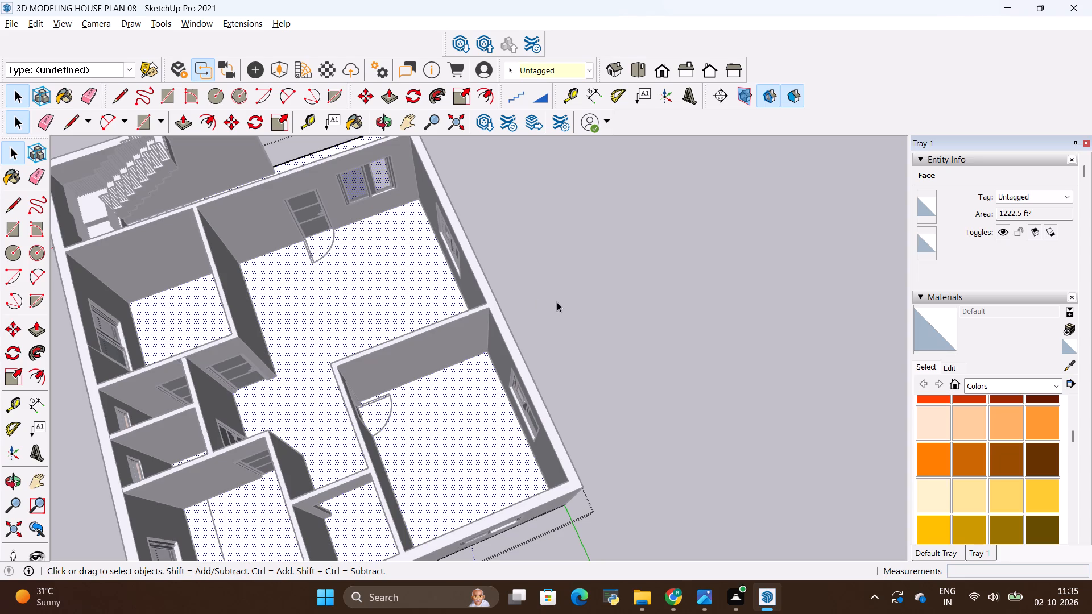
{"action": "left_click", "coordinate": [557, 302]}
Examine the whole floor layout from above the rear corner, looking over the rear rooms, hall and staircase.
{"action": "scroll", "coordinate": [386, 359], "scroll_direction": "down", "scroll_amount": 5}
{"action": "middle_click_drag", "start_coordinate": [462, 441], "coordinate": [400, 441]}
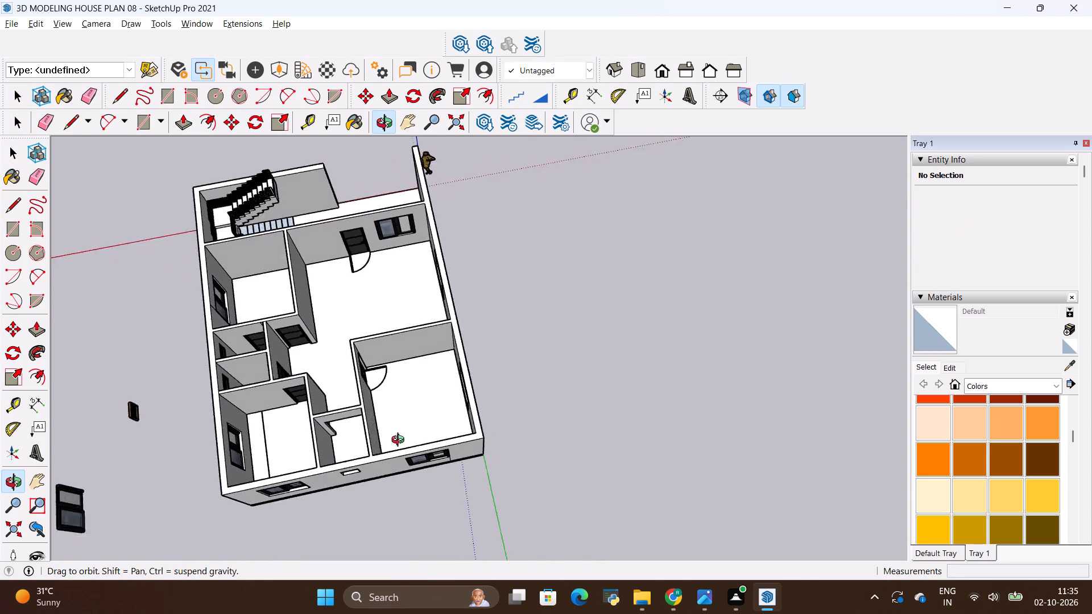
{"action": "middle_click_drag", "start_coordinate": [400, 441], "coordinate": [266, 441]}
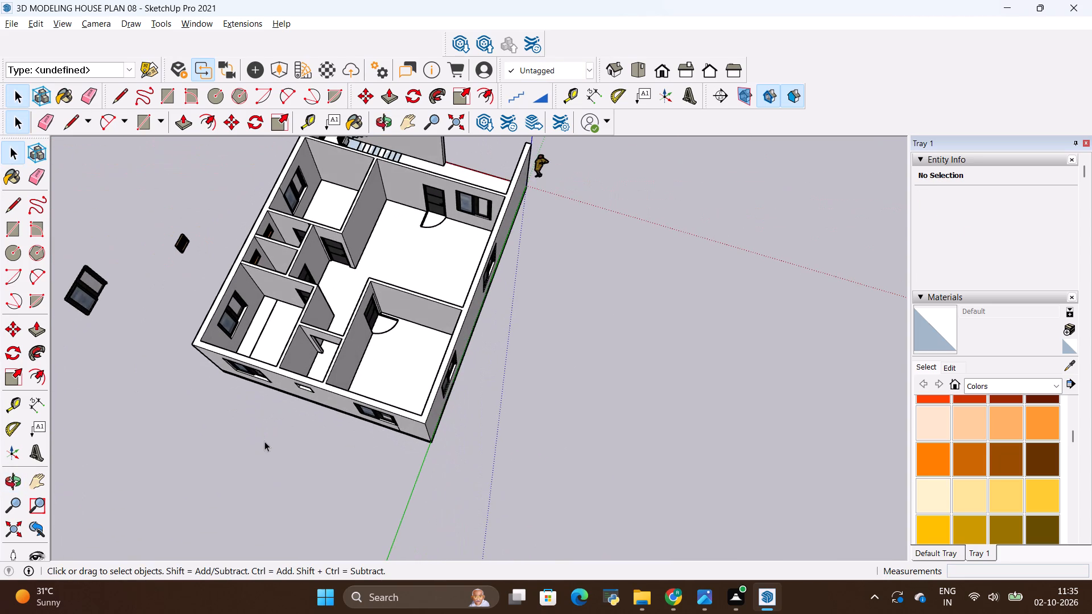
{"action": "scroll", "coordinate": [292, 428], "scroll_direction": "up", "scroll_amount": 4}
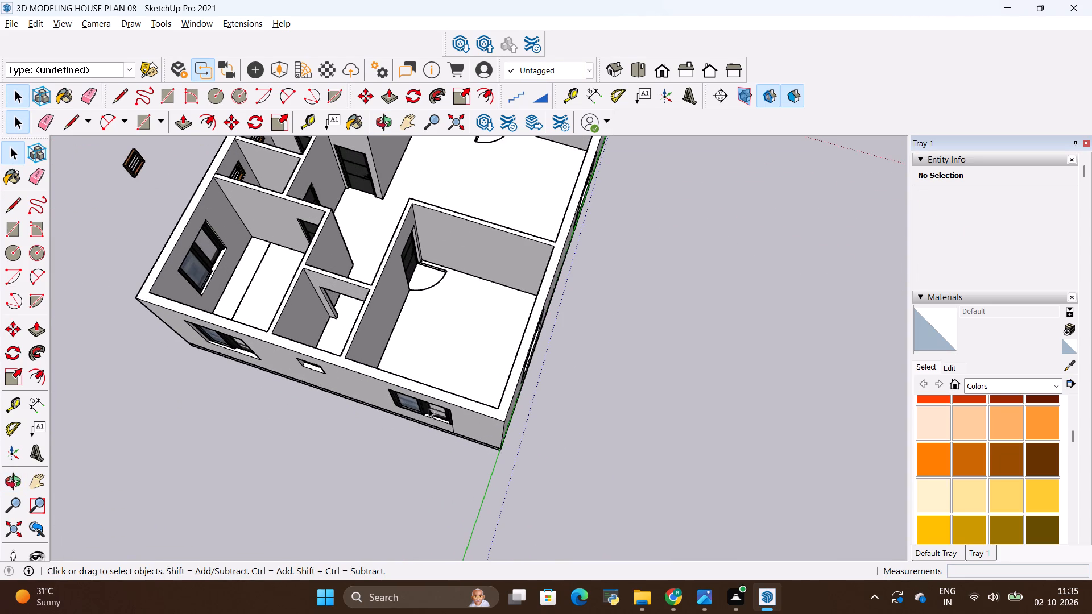
{"action": "scroll", "coordinate": [275, 434], "scroll_direction": "down", "scroll_amount": 5}
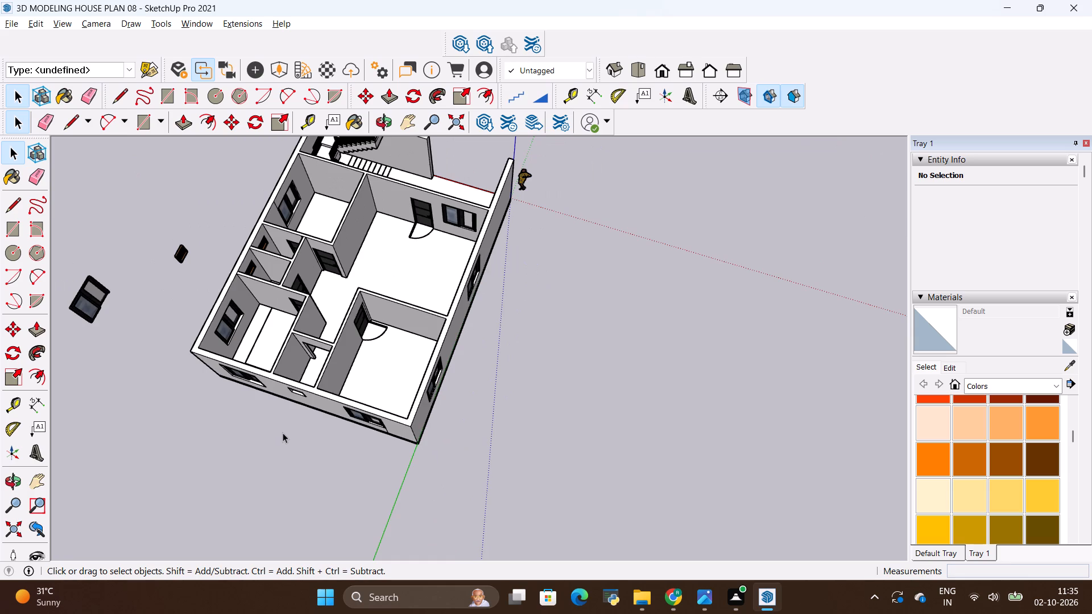
{"action": "scroll", "coordinate": [283, 433], "scroll_direction": "down", "scroll_amount": 4}
{"action": "scroll", "coordinate": [346, 399], "scroll_direction": "up", "scroll_amount": 7}
{"action": "scroll", "coordinate": [344, 399], "scroll_direction": "down", "scroll_amount": 4}
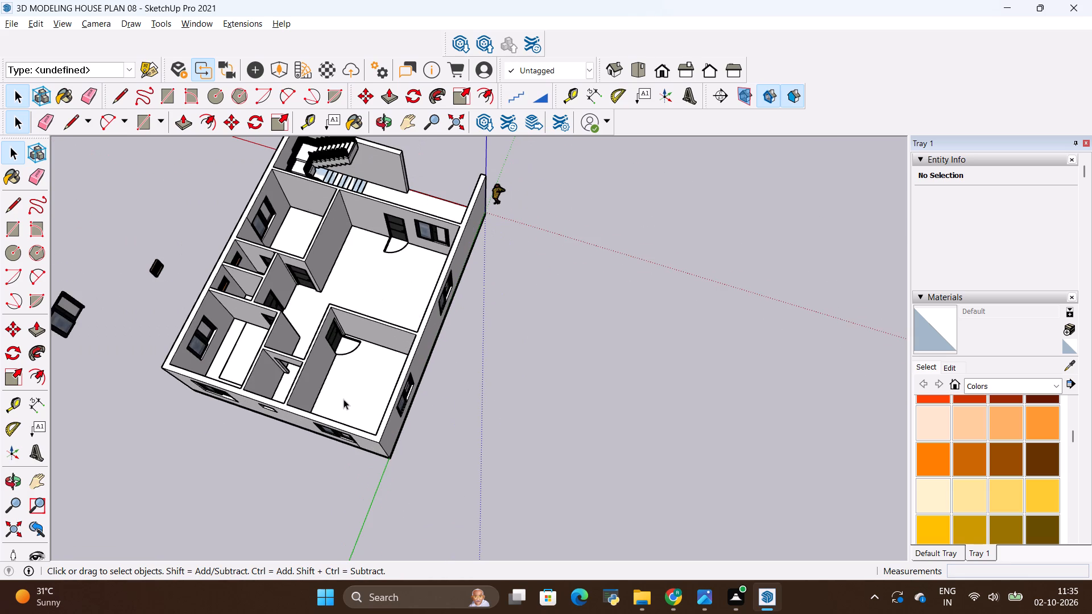
{"action": "scroll", "coordinate": [344, 399], "scroll_direction": "down", "scroll_amount": 5}
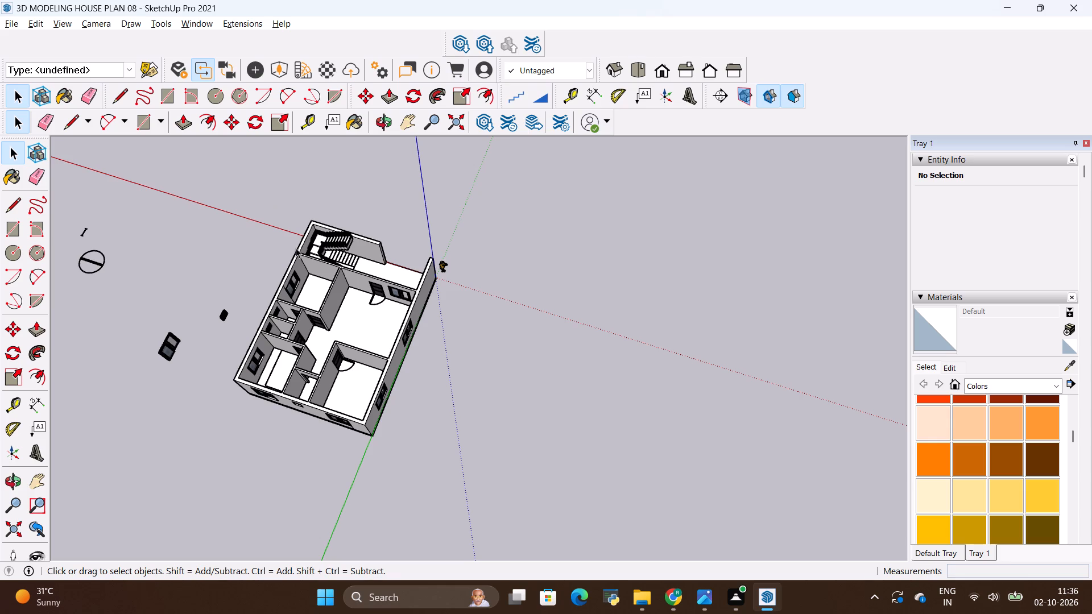
{"action": "scroll", "coordinate": [342, 366], "scroll_direction": "up", "scroll_amount": 7}
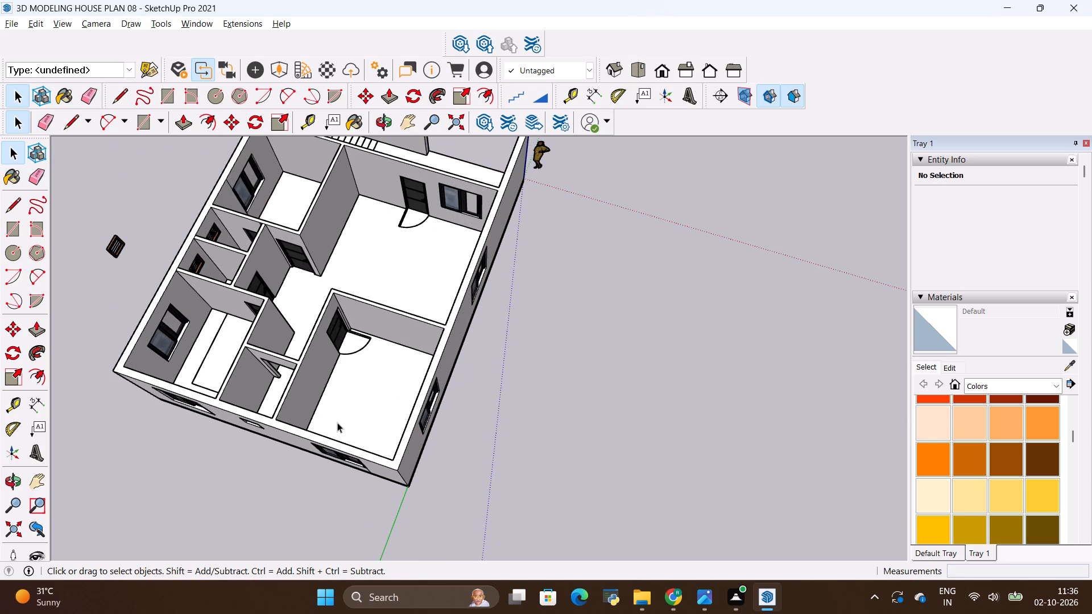
{"action": "scroll", "coordinate": [337, 422], "scroll_direction": "down", "scroll_amount": 3}
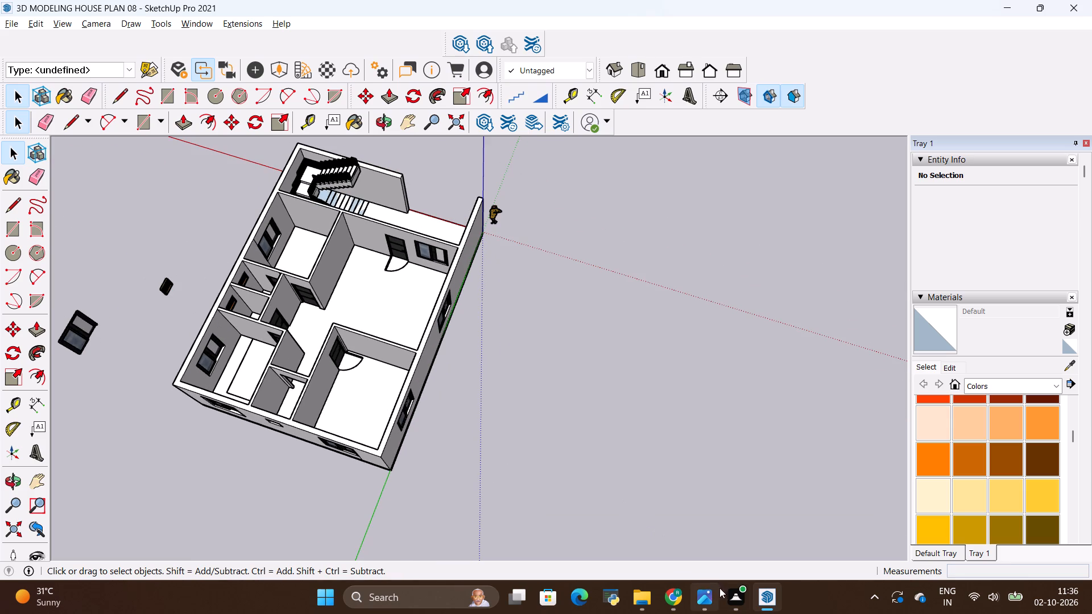
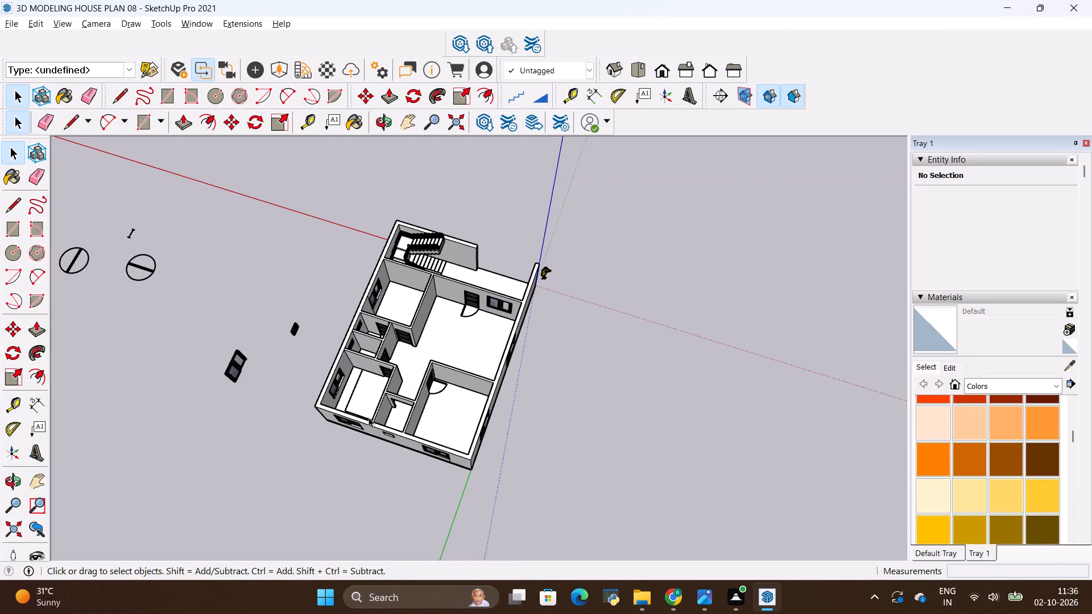
Erase the stray vertical line below the large corner window on the rear outer wall, inside the walls group, and leave the group.
{"action": "scroll", "coordinate": [360, 417], "scroll_direction": "up", "scroll_amount": 16}
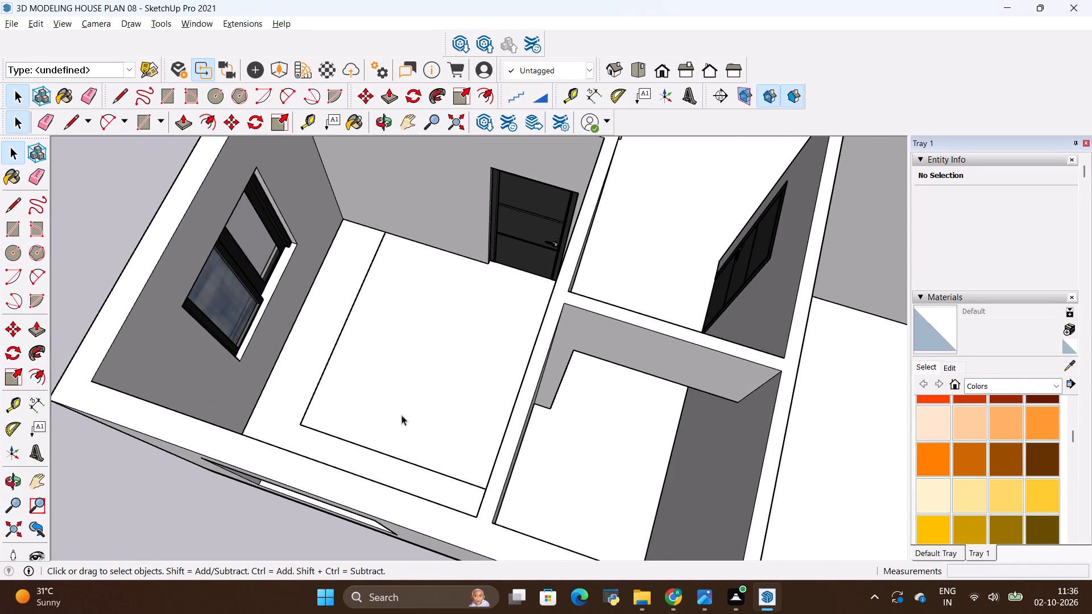
{"action": "middle_click_drag", "start_coordinate": [403, 415], "coordinate": [63, 462]}
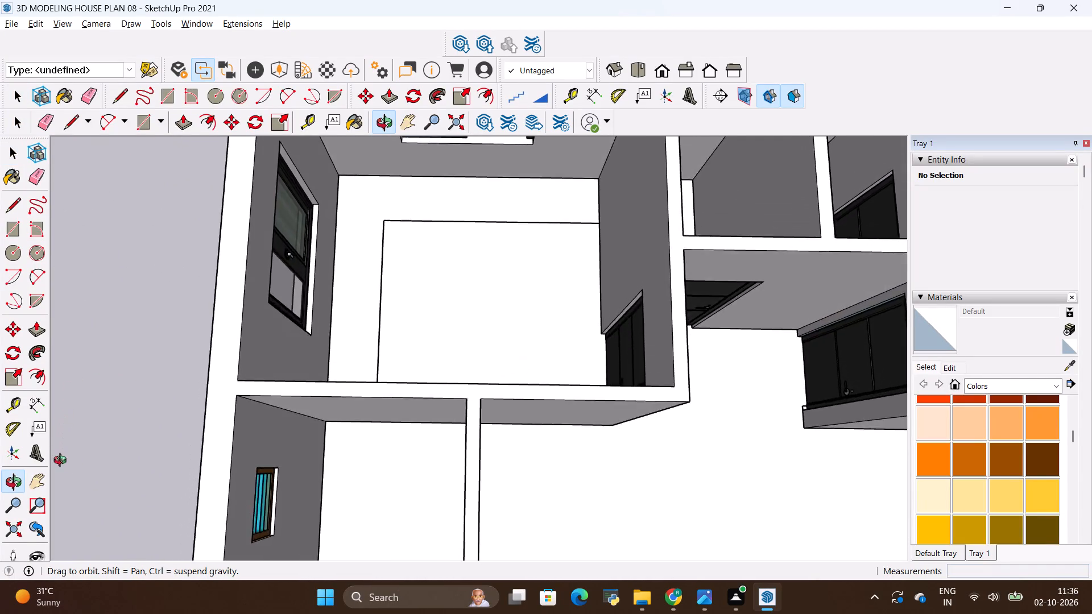
{"action": "middle_click_drag", "start_coordinate": [63, 462], "coordinate": [388, 335]}
{"action": "scroll", "coordinate": [388, 335], "scroll_direction": "down", "scroll_amount": 4}
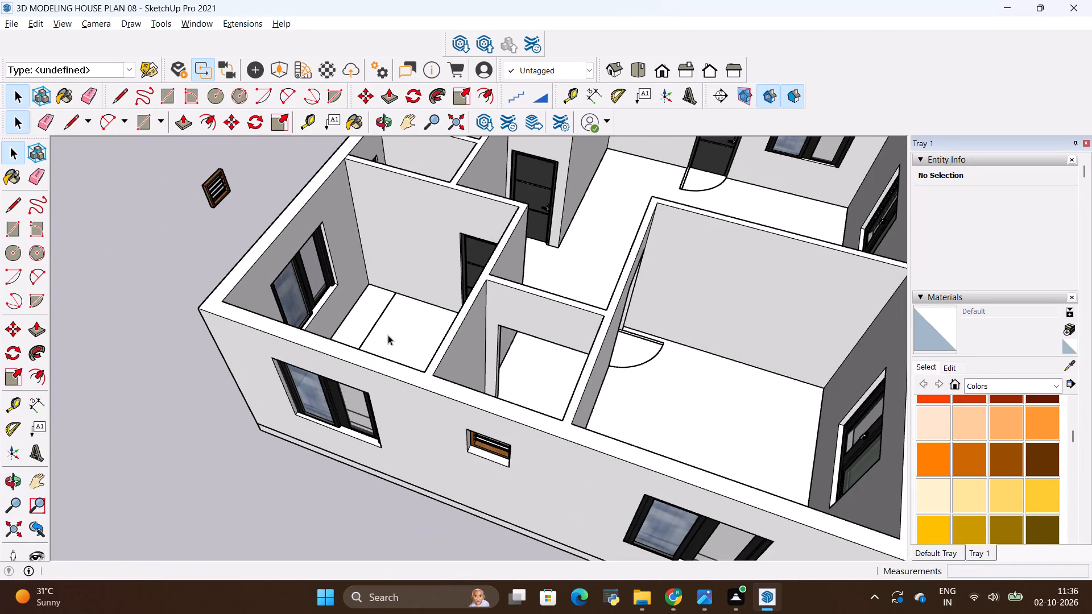
{"action": "scroll", "coordinate": [388, 335], "scroll_direction": "down", "scroll_amount": 4}
{"action": "middle_click_drag", "start_coordinate": [428, 455], "coordinate": [345, 392]}
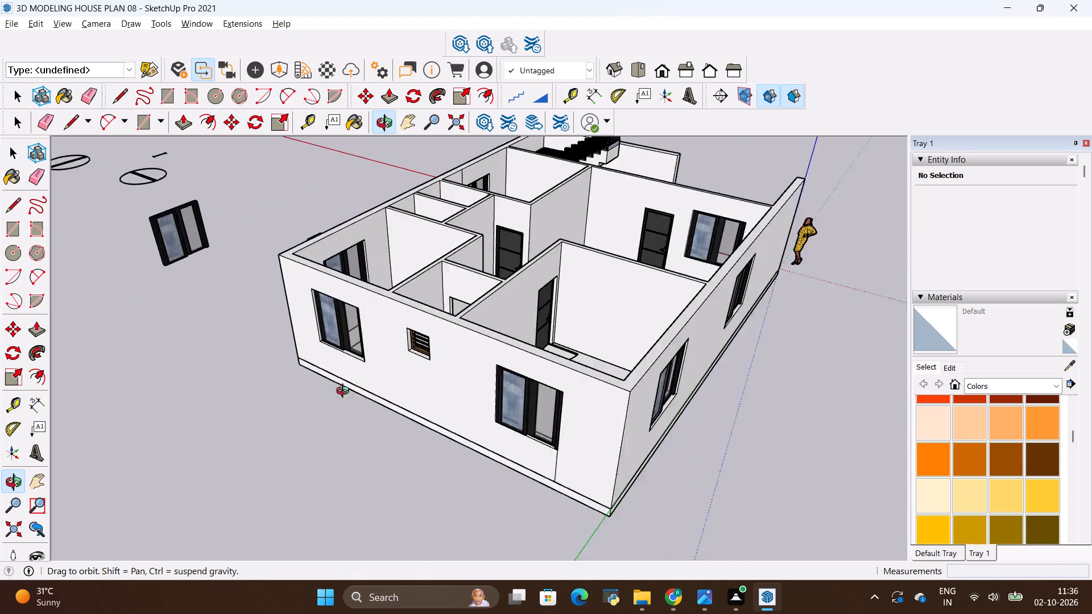
{"action": "middle_click_drag", "start_coordinate": [345, 392], "coordinate": [318, 441]}
{"action": "middle_click_drag", "start_coordinate": [461, 490], "coordinate": [572, 376]}
{"action": "scroll", "coordinate": [622, 400], "scroll_direction": "up", "scroll_amount": 9}
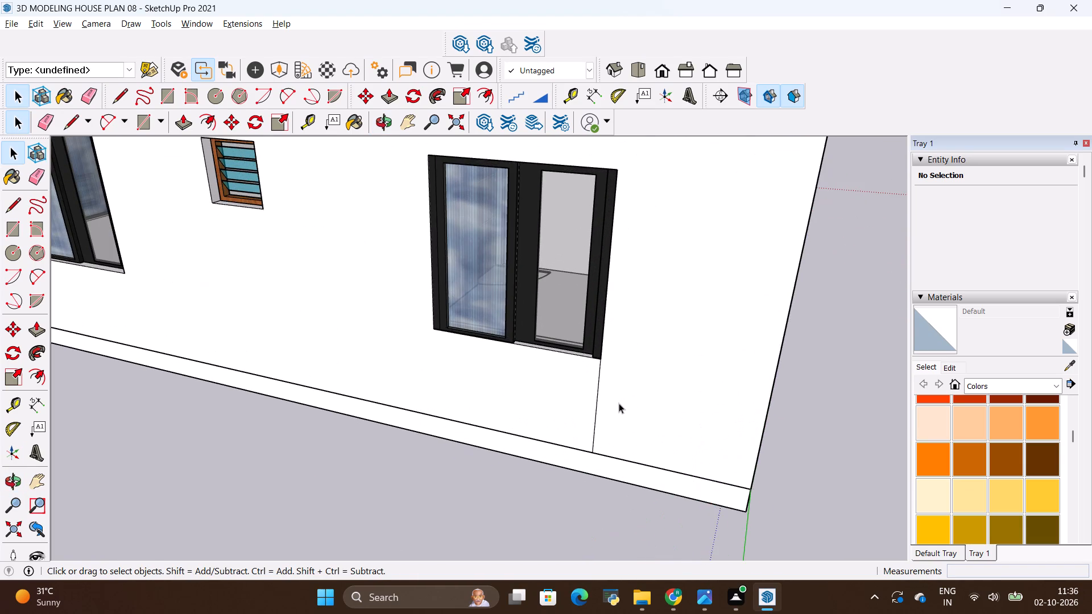
{"action": "double_click", "coordinate": [601, 411]}
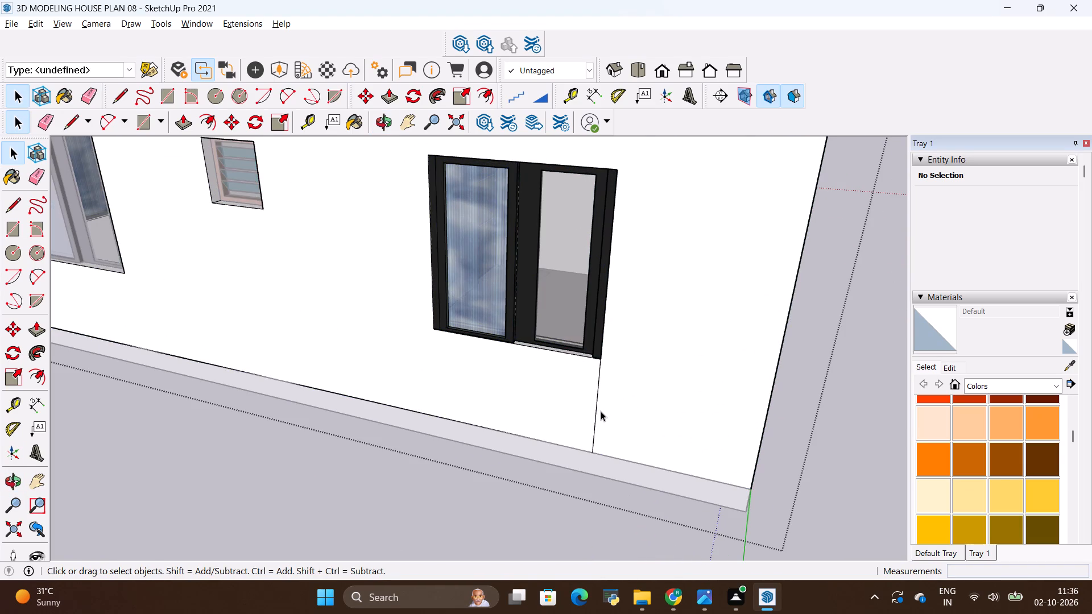
{"action": "key", "text": "e"}
{"action": "left_click_drag", "start_coordinate": [601, 411], "coordinate": [590, 411]}
{"action": "scroll", "coordinate": [593, 412], "scroll_direction": "down", "scroll_amount": 5}
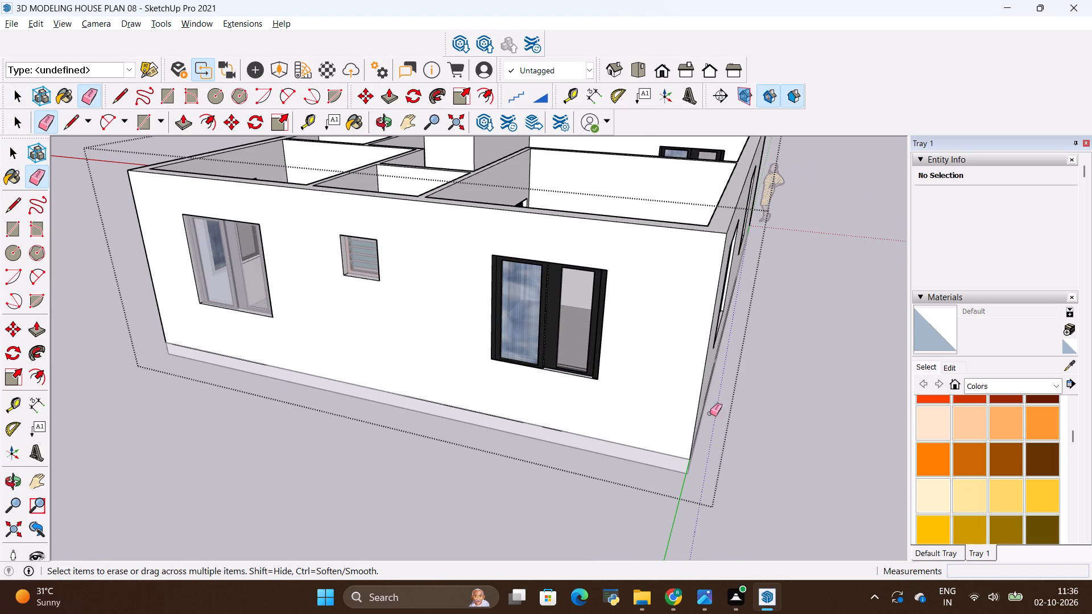
{"action": "left_click", "coordinate": [754, 418]}
{"action": "key", "text": "space"}
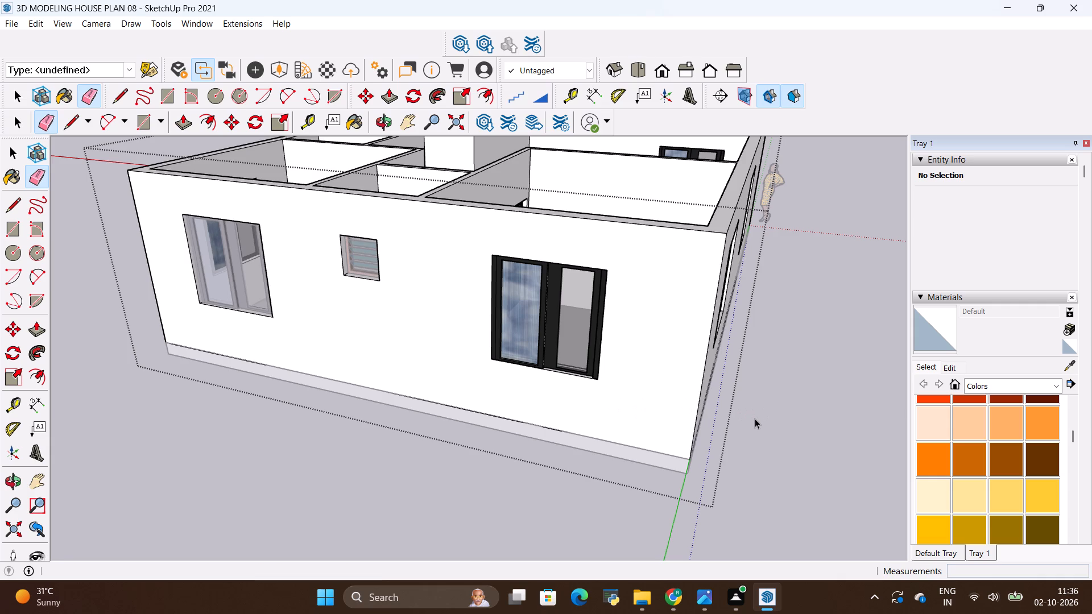
{"action": "left_click", "coordinate": [755, 418]}
Examine the roofless house from the rear around to the long side wall, looking over the rooms, hall and staircase.
{"action": "scroll", "coordinate": [755, 418], "scroll_direction": "down", "scroll_amount": 8}
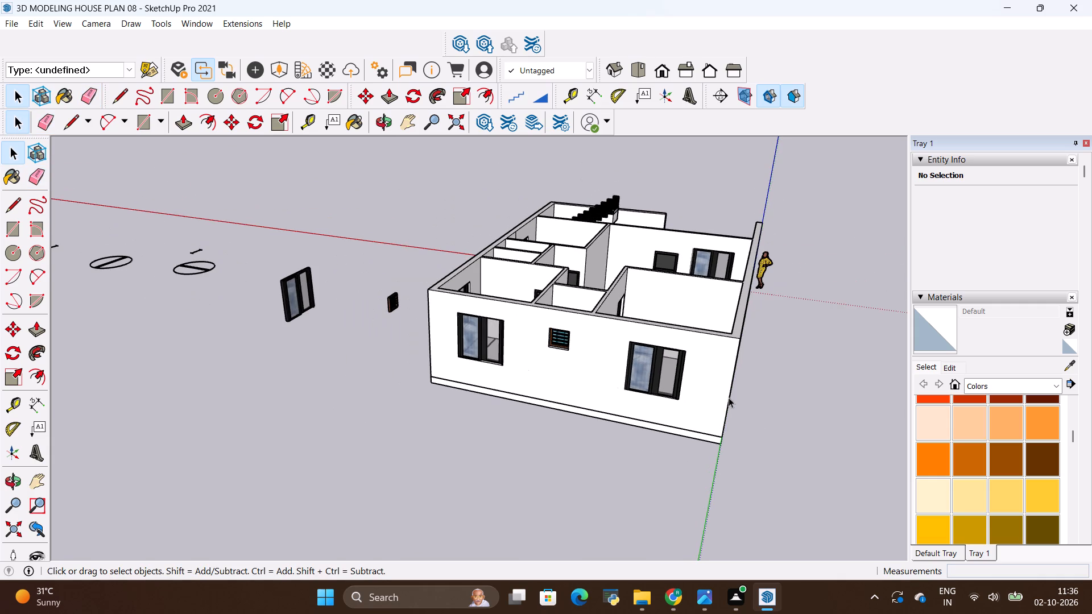
{"action": "scroll", "coordinate": [640, 194], "scroll_direction": "up", "scroll_amount": 3}
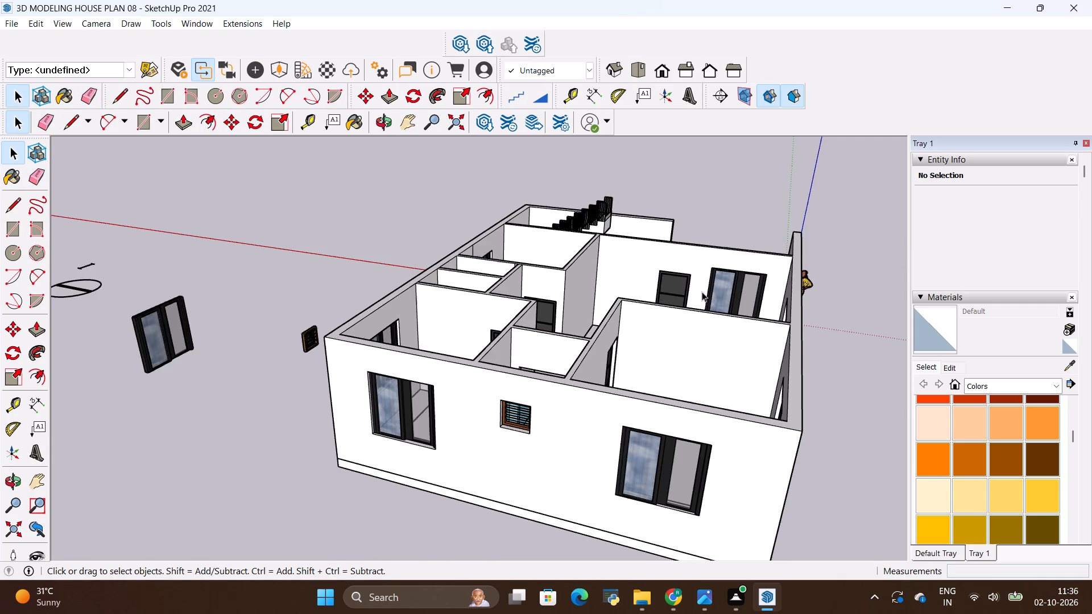
{"action": "scroll", "coordinate": [587, 272], "scroll_direction": "down", "scroll_amount": 3}
{"action": "middle_click_drag", "start_coordinate": [722, 308], "coordinate": [445, 410]}
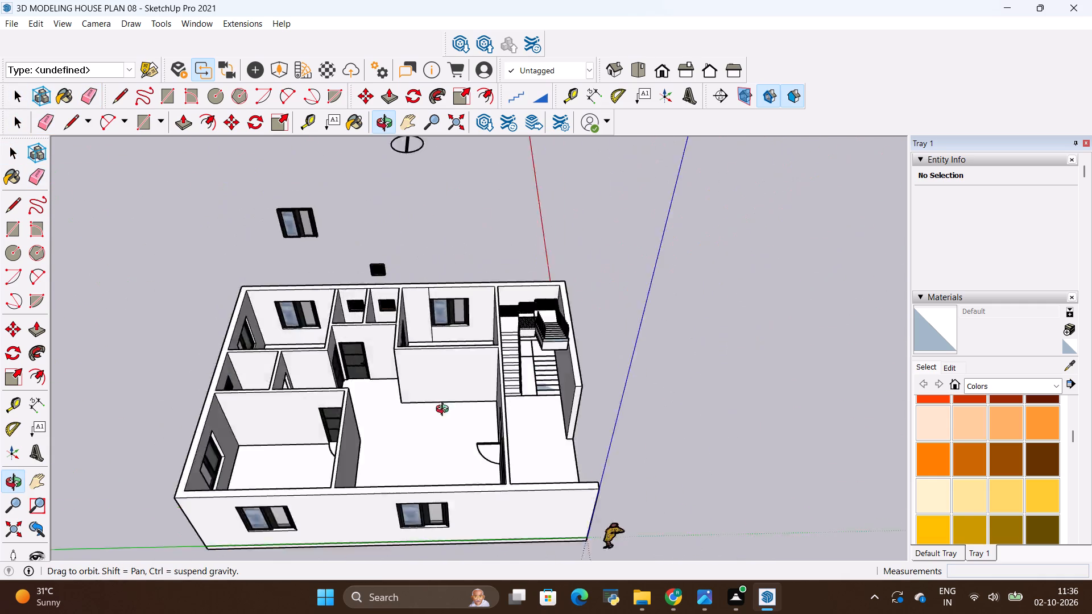
{"action": "middle_click_drag", "start_coordinate": [445, 410], "coordinate": [390, 396]}
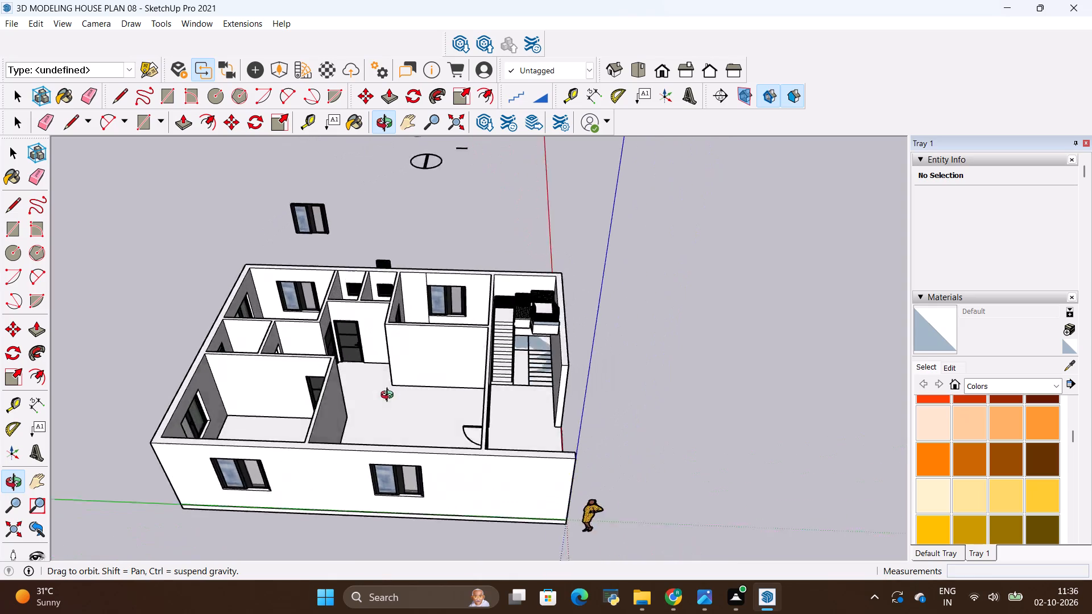
{"action": "middle_click_drag", "start_coordinate": [390, 396], "coordinate": [316, 413]}
{"action": "scroll", "coordinate": [498, 366], "scroll_direction": "down", "scroll_amount": 2}
{"action": "scroll", "coordinate": [225, 313], "scroll_direction": "up", "scroll_amount": 2}
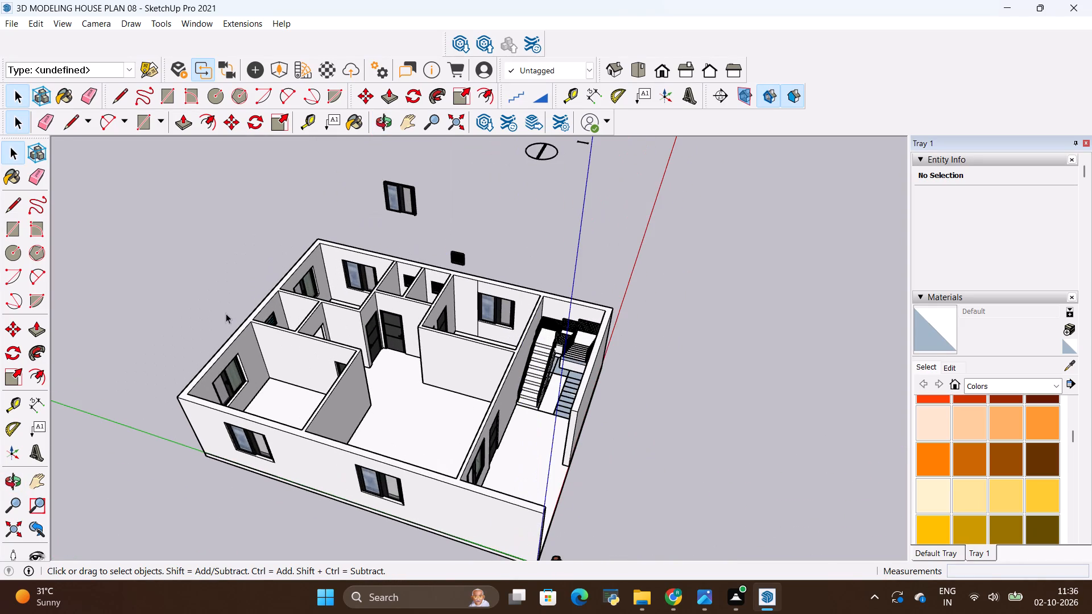
{"action": "scroll", "coordinate": [317, 421], "scroll_direction": "up", "scroll_amount": 3}
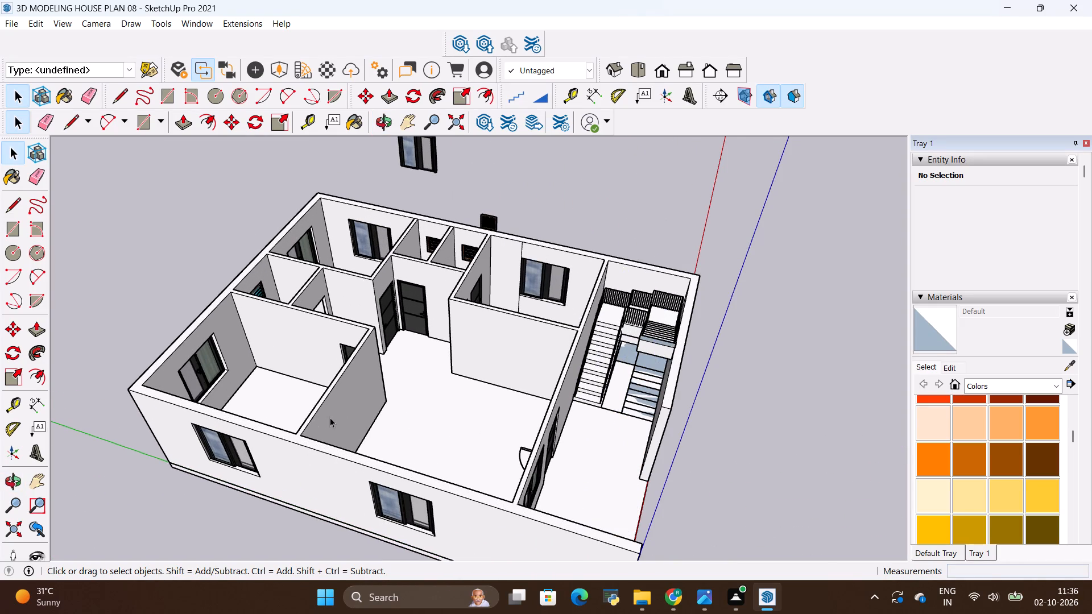
{"action": "scroll", "coordinate": [417, 357], "scroll_direction": "down", "scroll_amount": 4}
{"action": "scroll", "coordinate": [338, 384], "scroll_direction": "up", "scroll_amount": 3}
{"action": "scroll", "coordinate": [375, 369], "scroll_direction": "down", "scroll_amount": 3}
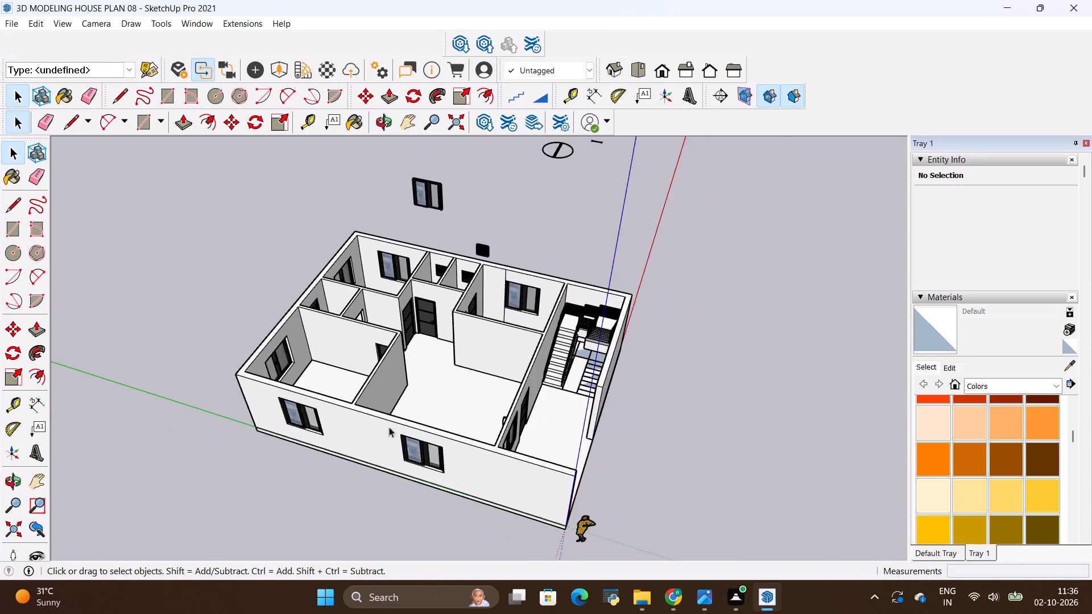
Measure the height and width of the blank partition wall facing the hall, beside the staircase wall.
{"action": "scroll", "coordinate": [408, 473], "scroll_direction": "up", "scroll_amount": 1}
{"action": "middle_click_drag", "start_coordinate": [414, 473], "coordinate": [527, 429]}
{"action": "scroll", "coordinate": [615, 298], "scroll_direction": "up", "scroll_amount": 6}
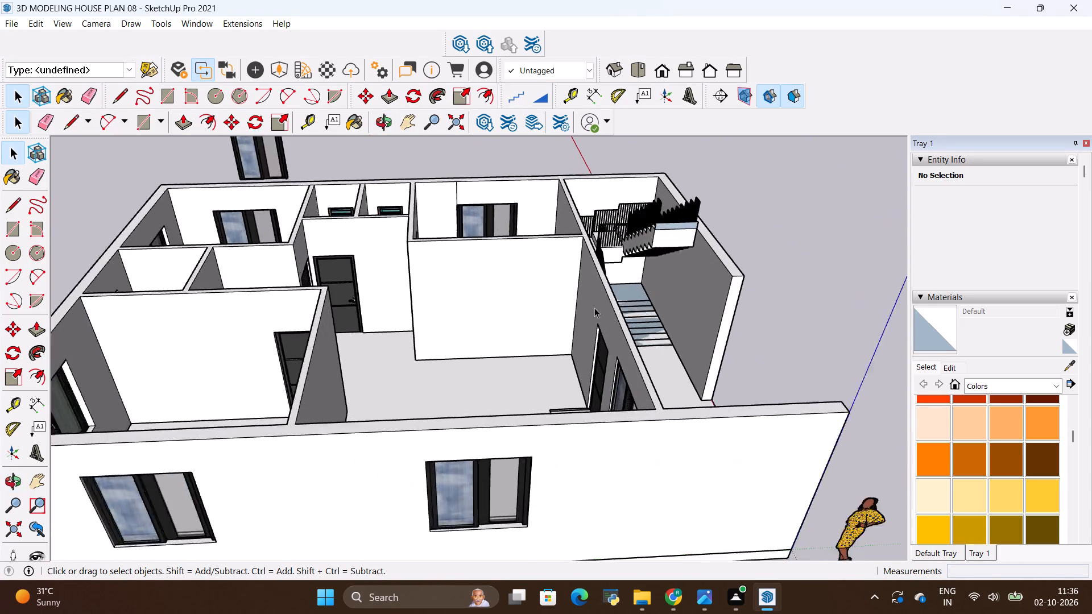
{"action": "scroll", "coordinate": [594, 308], "scroll_direction": "up", "scroll_amount": 7}
{"action": "scroll", "coordinate": [570, 311], "scroll_direction": "down", "scroll_amount": 2}
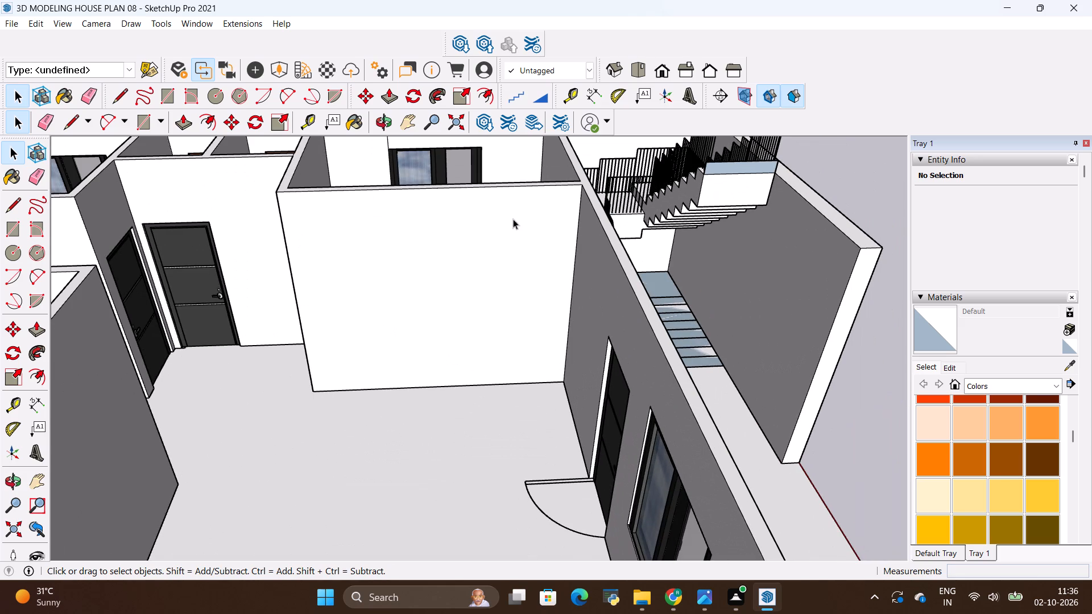
{"action": "key", "text": "t"}
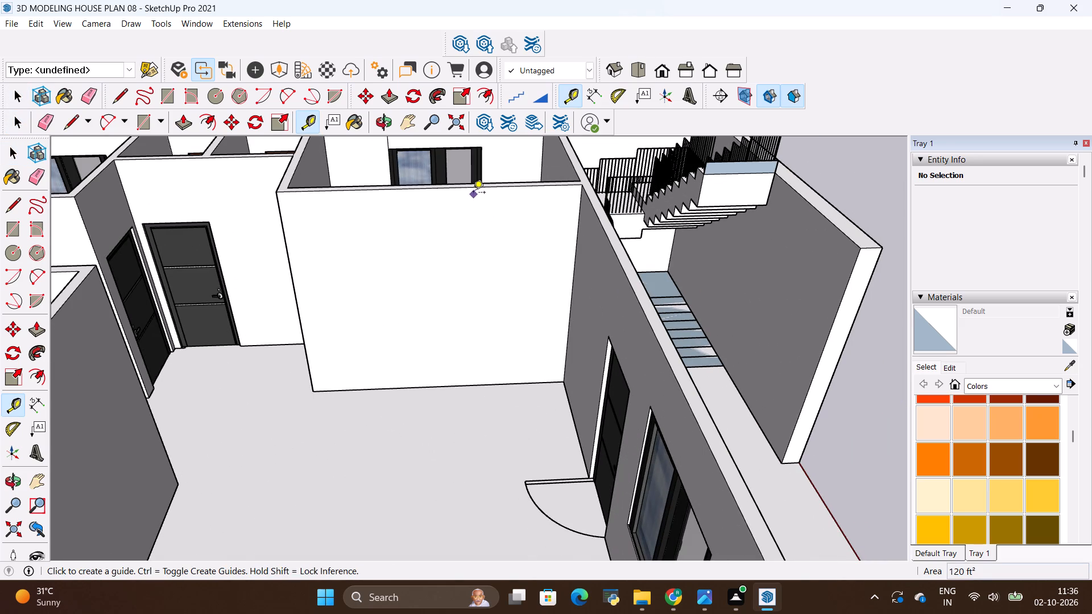
{"action": "left_click", "coordinate": [474, 188]}
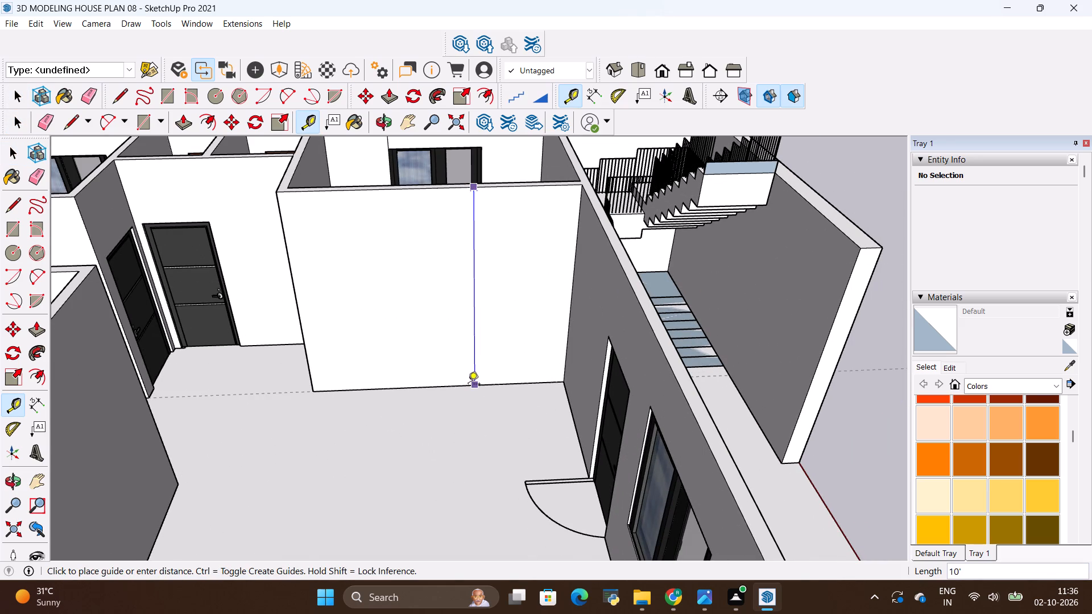
{"action": "key", "text": "Escape"}
{"action": "left_click", "coordinate": [297, 323]}
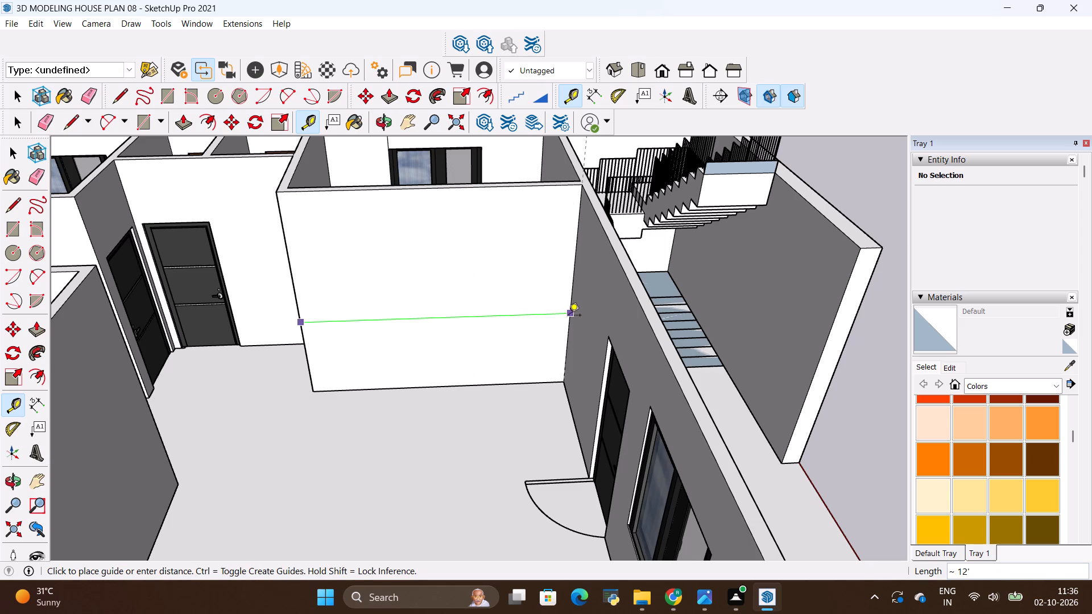
{"action": "key", "text": "Escape"}
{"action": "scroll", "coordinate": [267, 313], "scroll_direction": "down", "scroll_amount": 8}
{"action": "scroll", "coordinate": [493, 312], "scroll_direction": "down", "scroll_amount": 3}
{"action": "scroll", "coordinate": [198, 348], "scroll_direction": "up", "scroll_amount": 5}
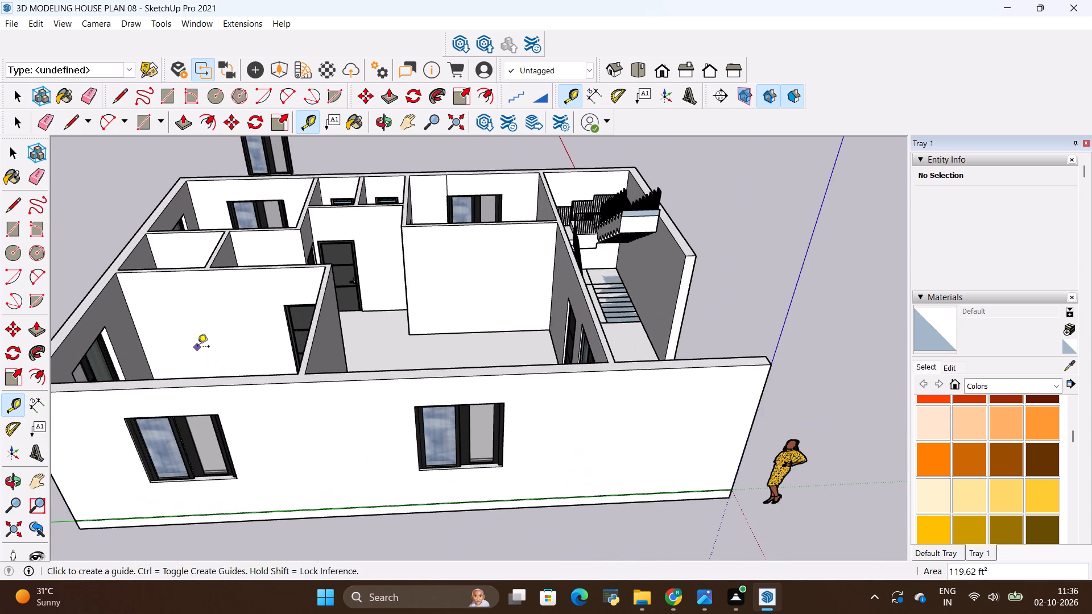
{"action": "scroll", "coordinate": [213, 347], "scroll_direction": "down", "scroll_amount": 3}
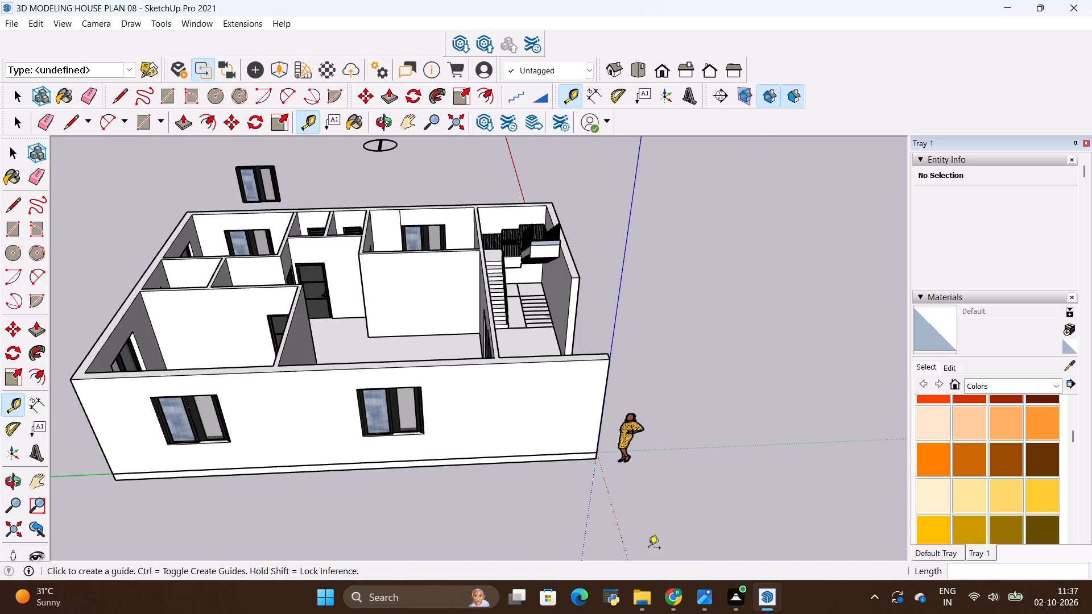
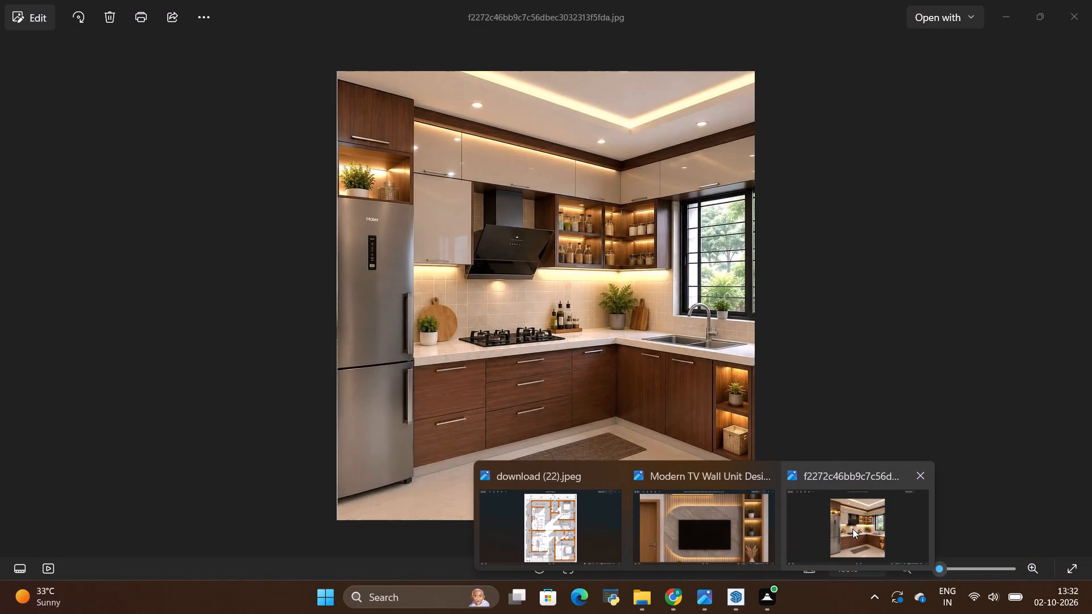
Study the kitchen reference photo and compare it with the two-window corner room in the house model.
{"action": "left_click", "coordinate": [853, 529]}
{"action": "key", "text": "alt+Tab"}
{"action": "key", "text": "alt+Tab"}
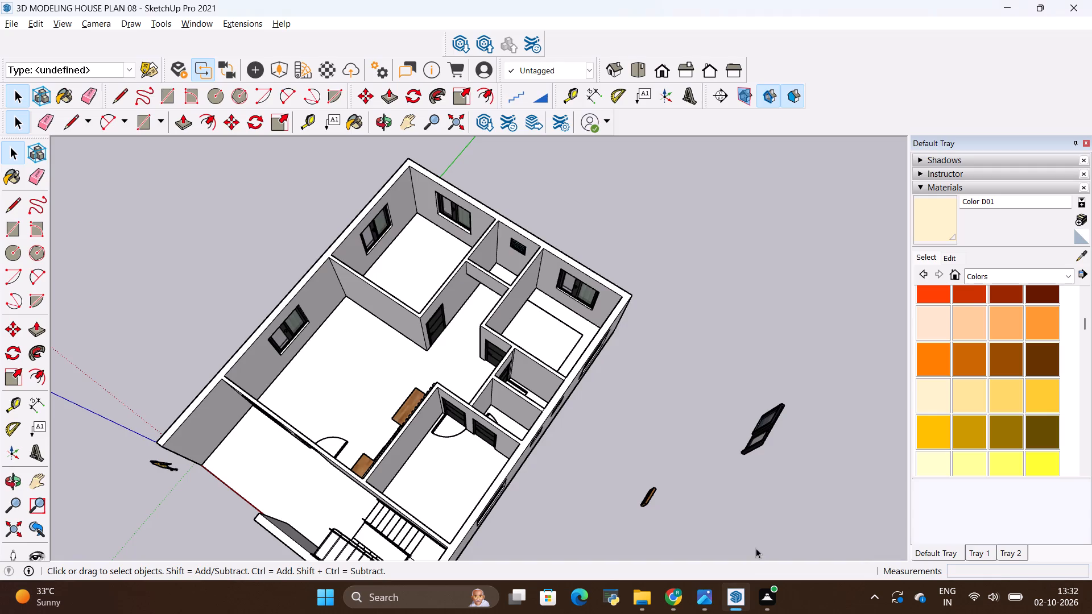
{"action": "key", "text": "alt+Tab"}
{"action": "key", "text": "alt+Tab"}
{"action": "key", "text": "alt+Tab"}
{"action": "key", "text": "alt+Tab"}
{"action": "scroll", "coordinate": [475, 206], "scroll_direction": "up", "scroll_amount": 3}
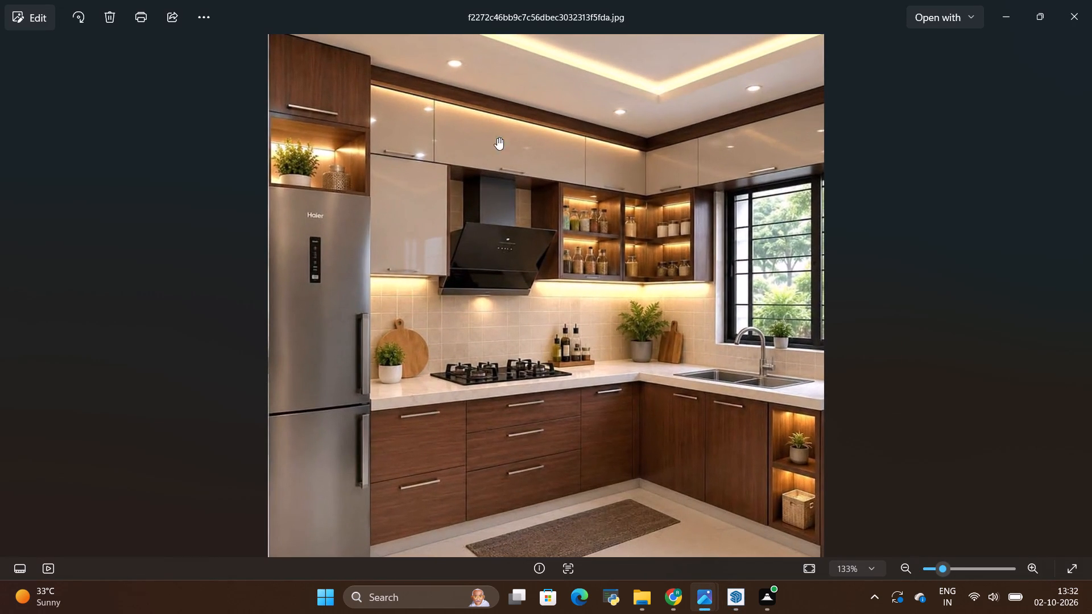
{"action": "scroll", "coordinate": [490, 125], "scroll_direction": "up", "scroll_amount": 11}
{"action": "scroll", "coordinate": [526, 199], "scroll_direction": "down", "scroll_amount": 14}
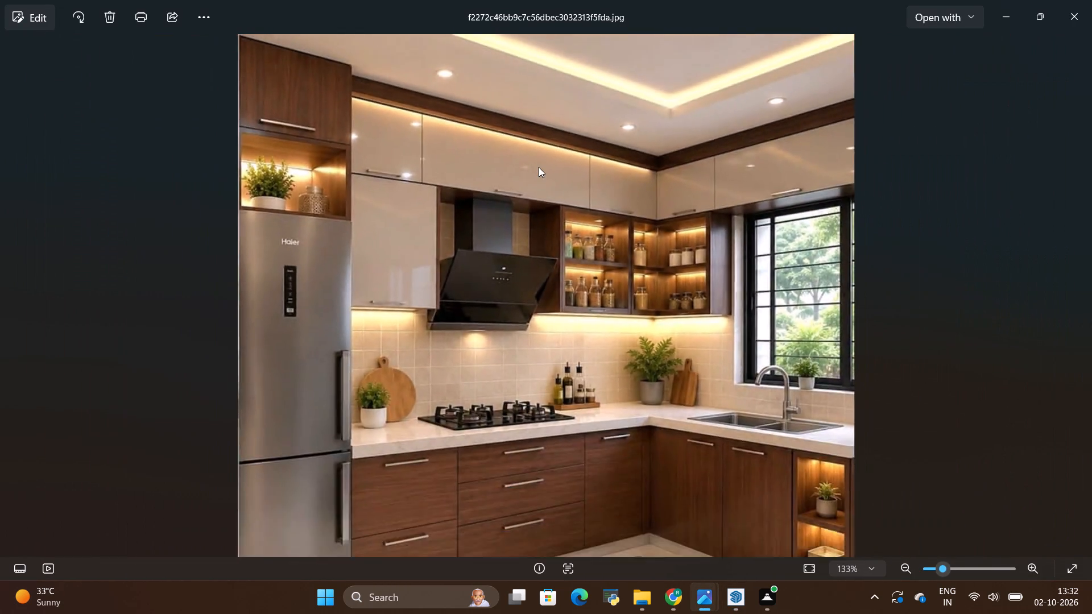
{"action": "scroll", "coordinate": [539, 167], "scroll_direction": "down", "scroll_amount": 2}
{"action": "key", "text": "alt+Tab"}
{"action": "scroll", "coordinate": [379, 203], "scroll_direction": "up", "scroll_amount": 7}
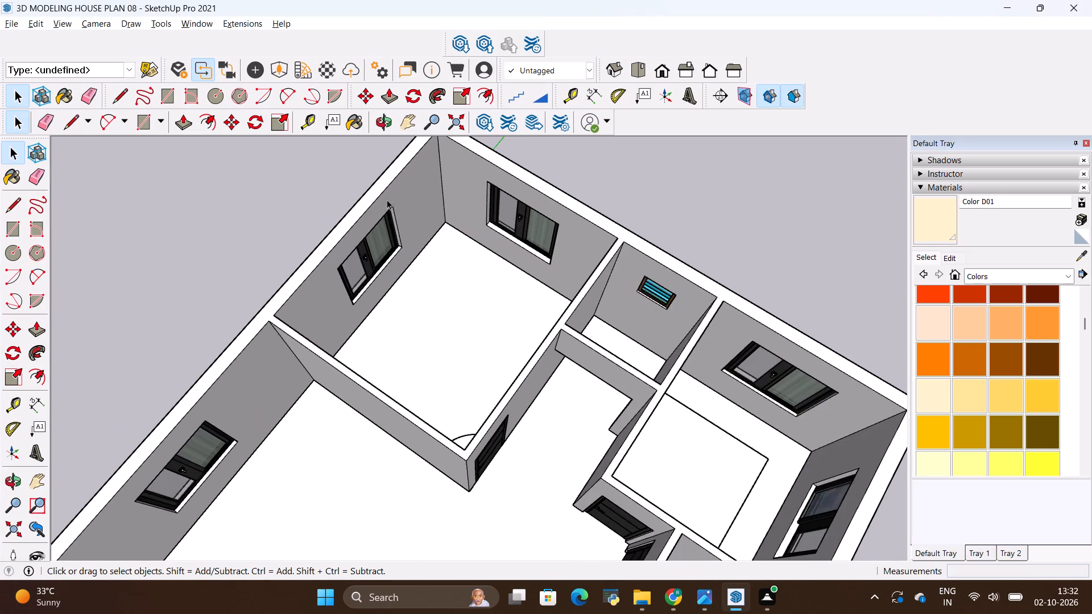
{"action": "scroll", "coordinate": [460, 309], "scroll_direction": "down", "scroll_amount": 3}
{"action": "middle_click_drag", "start_coordinate": [482, 278], "coordinate": [475, 199]}
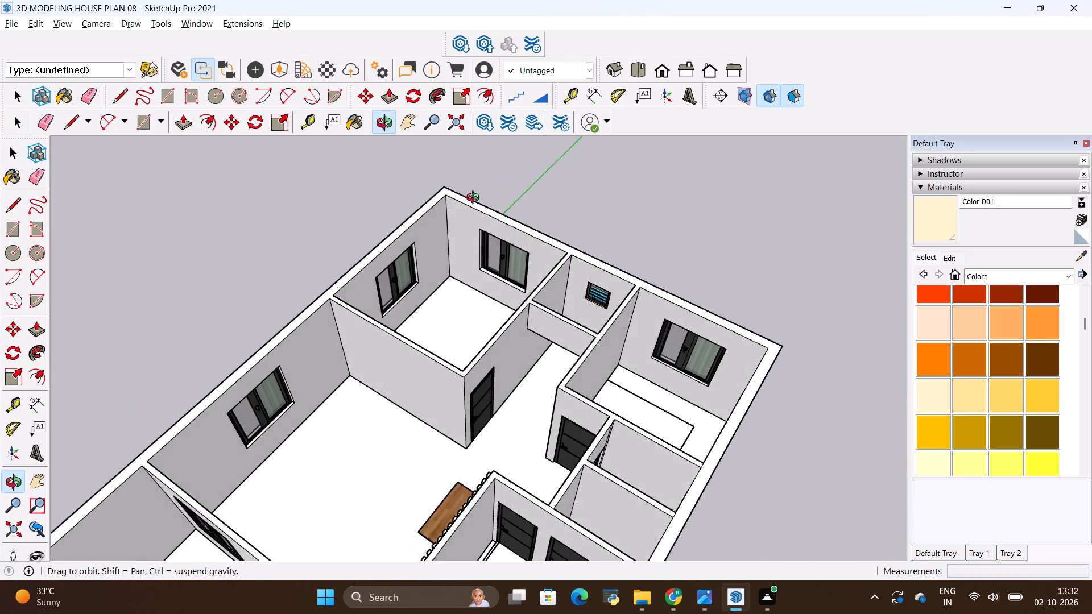
{"action": "middle_click_drag", "start_coordinate": [475, 199], "coordinate": [442, 197]}
{"action": "scroll", "coordinate": [446, 185], "scroll_direction": "up", "scroll_amount": 4}
{"action": "key", "text": "alt+Tab"}
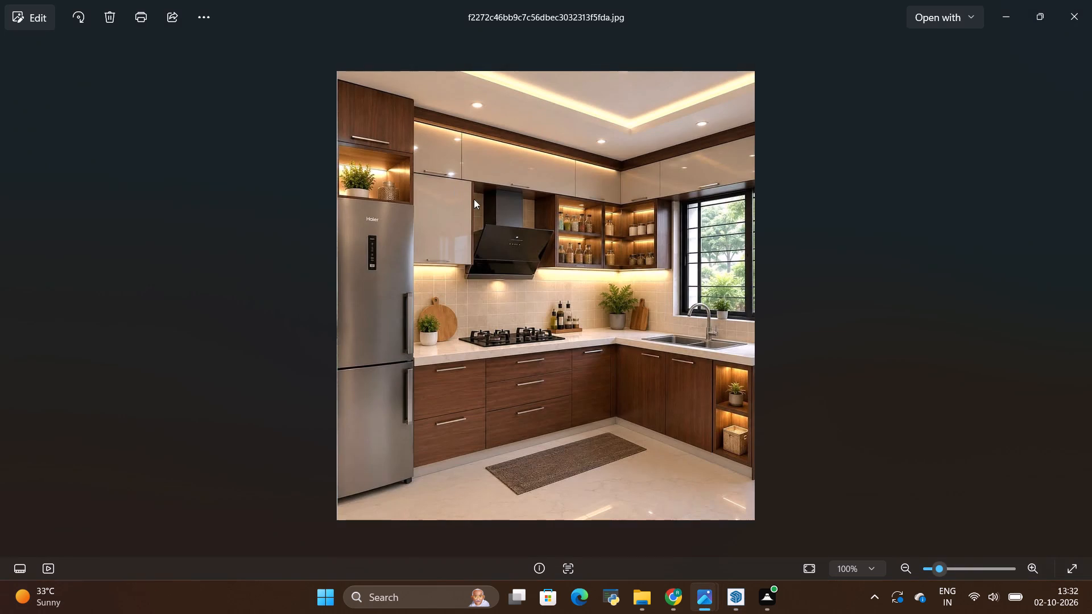
{"action": "scroll", "coordinate": [492, 197], "scroll_direction": "up", "scroll_amount": 4}
{"action": "scroll", "coordinate": [492, 194], "scroll_direction": "down", "scroll_amount": 3}
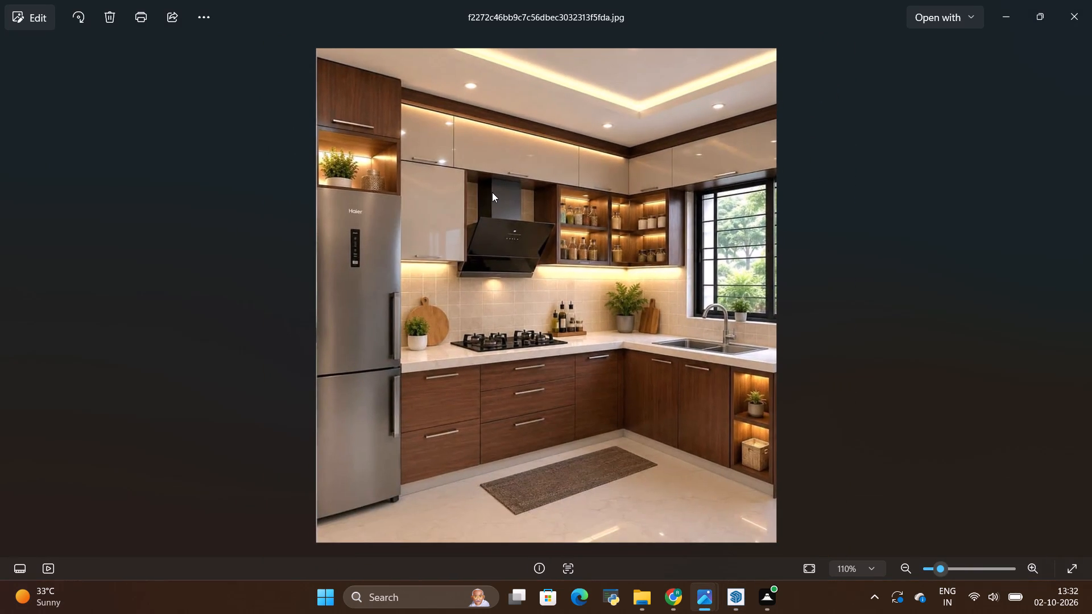
{"action": "key", "text": "alt+Tab"}
{"action": "scroll", "coordinate": [400, 393], "scroll_direction": "up", "scroll_amount": 3}
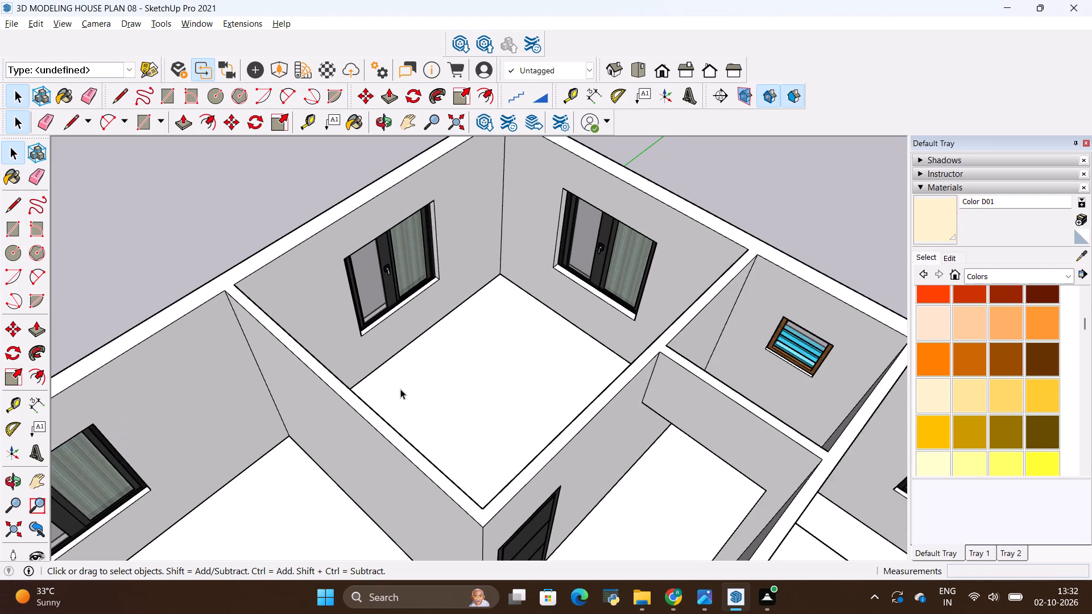
{"action": "key", "text": "alt+Tab"}
{"action": "key", "text": "alt+Tab"}
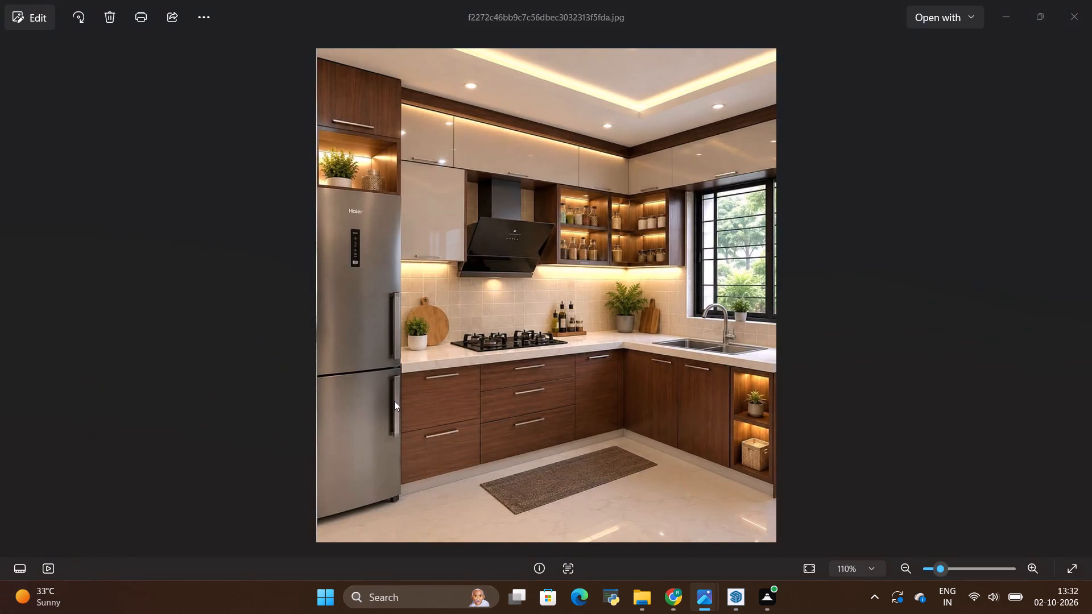
Inside the walls group, copy the corner room's floor edges along the long outer side wall 2'6" into the room.
{"action": "middle_click_drag", "start_coordinate": [404, 388], "coordinate": [412, 426]}
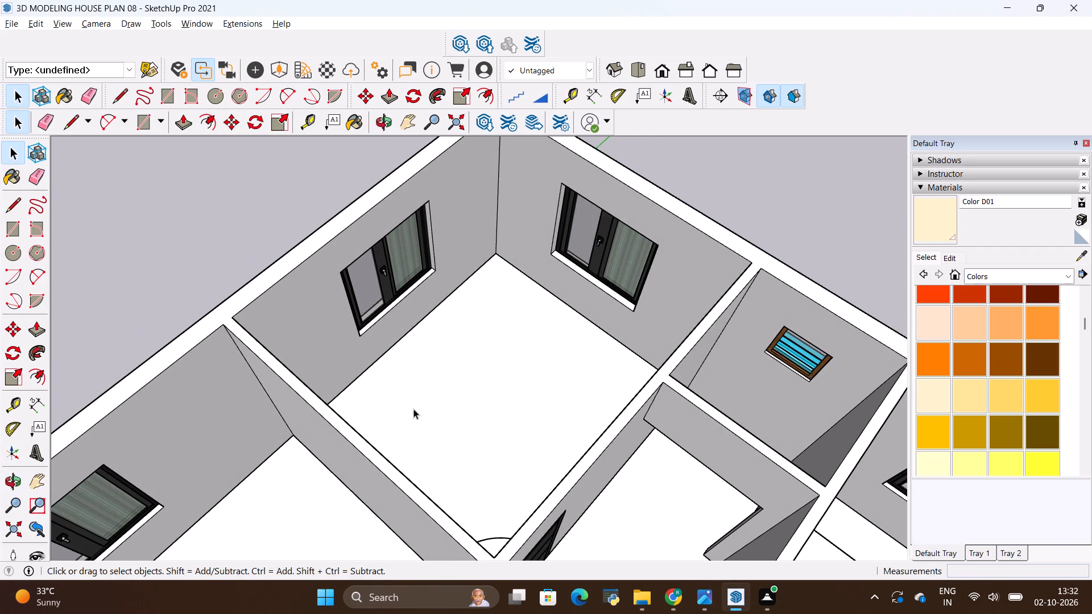
{"action": "key", "text": "space"}
{"action": "left_click", "coordinate": [392, 346]}
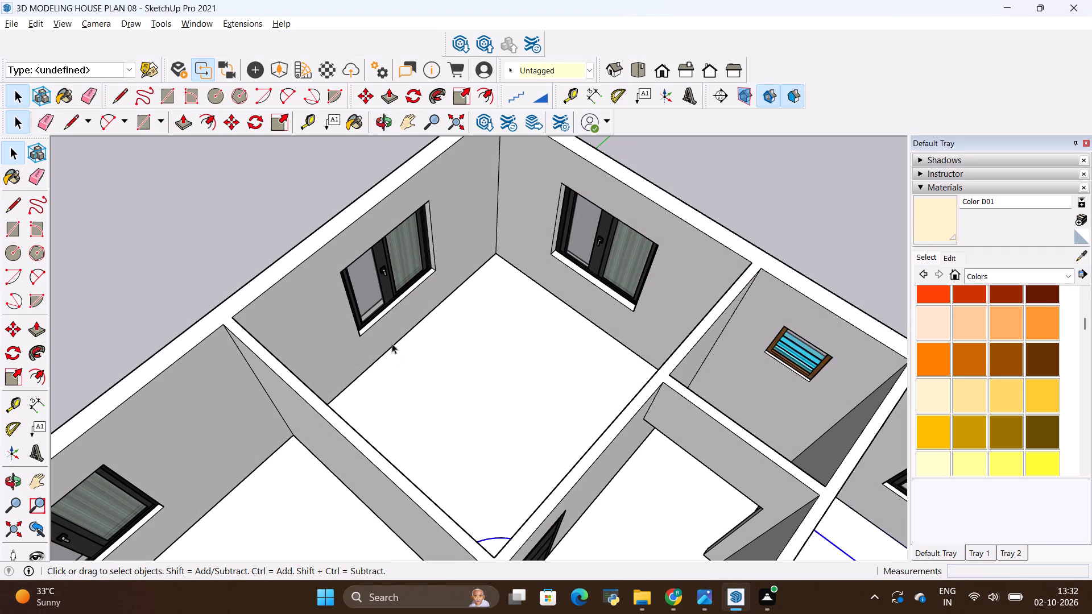
{"action": "left_click", "coordinate": [392, 343]}
{"action": "left_click", "coordinate": [392, 342]}
{"action": "double_click", "coordinate": [402, 341]}
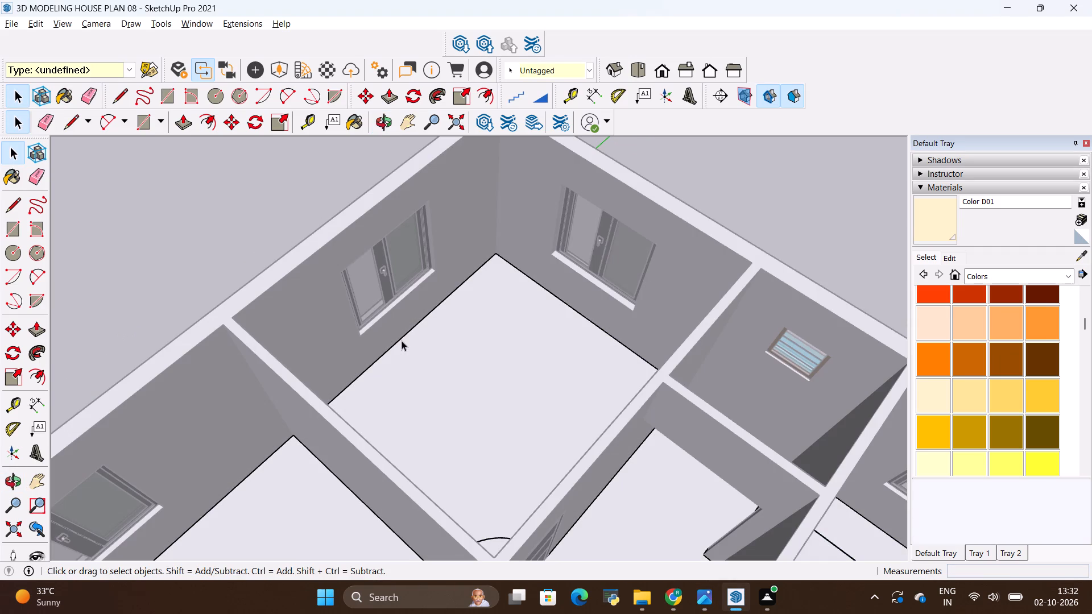
{"action": "left_click", "coordinate": [400, 338]}
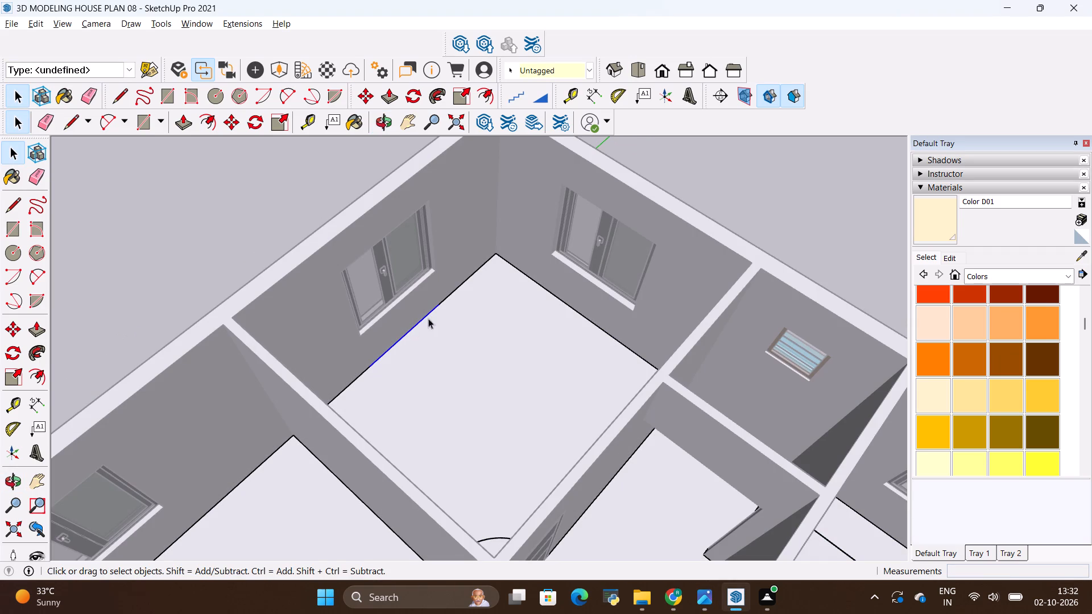
{"action": "left_click", "coordinate": [452, 292]}
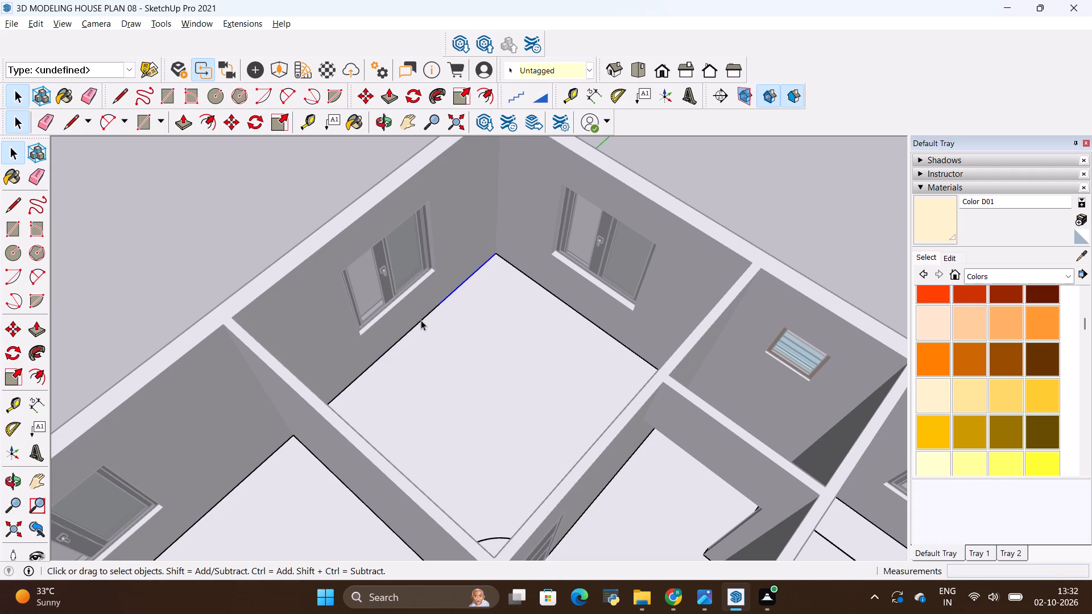
{"action": "left_click", "coordinate": [417, 319], "text": "ctrl"}
{"action": "left_click", "coordinate": [417, 320], "text": "ctrl"}
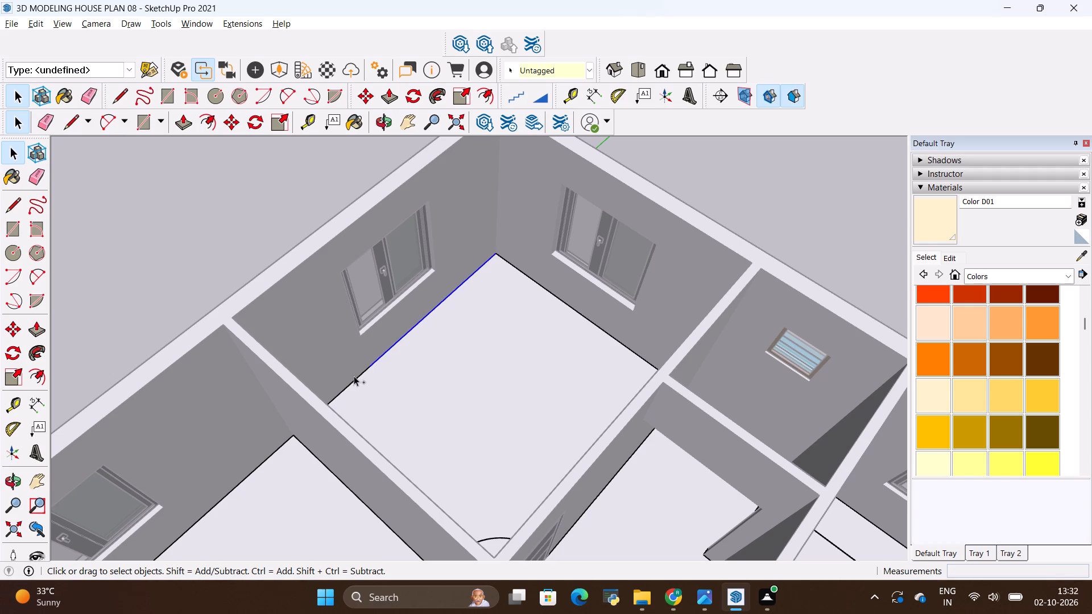
{"action": "left_click", "coordinate": [353, 376], "text": "ctrl"}
{"action": "left_click", "coordinate": [357, 375], "text": "ctrl"}
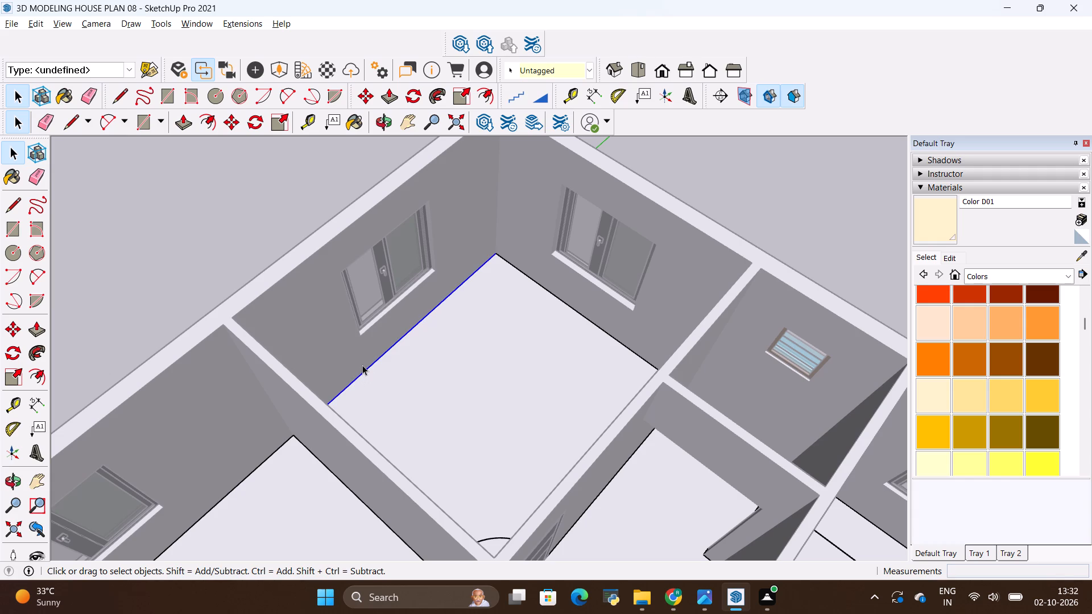
{"action": "key", "text": "m"}
{"action": "left_click", "coordinate": [369, 367]}
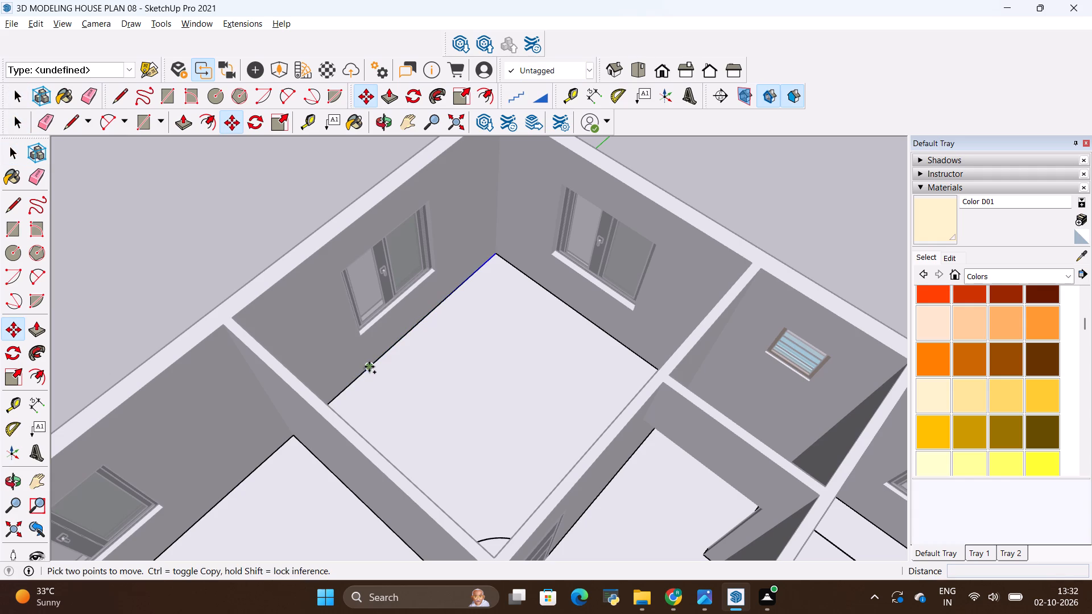
{"action": "middle_click_drag", "start_coordinate": [421, 389], "coordinate": [382, 425]}
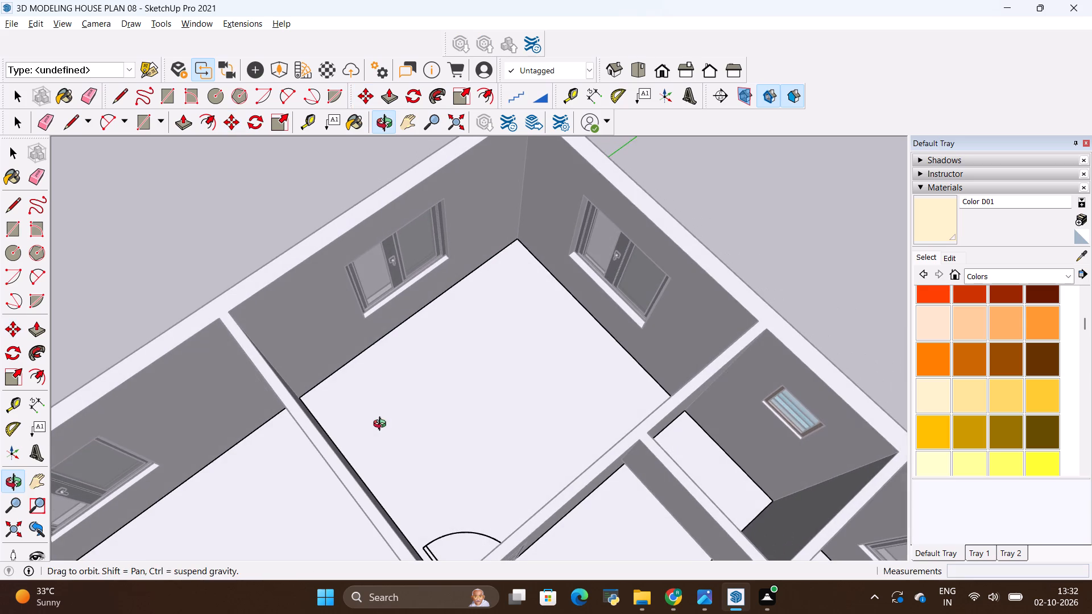
{"action": "middle_click_drag", "start_coordinate": [382, 425], "coordinate": [382, 425]}
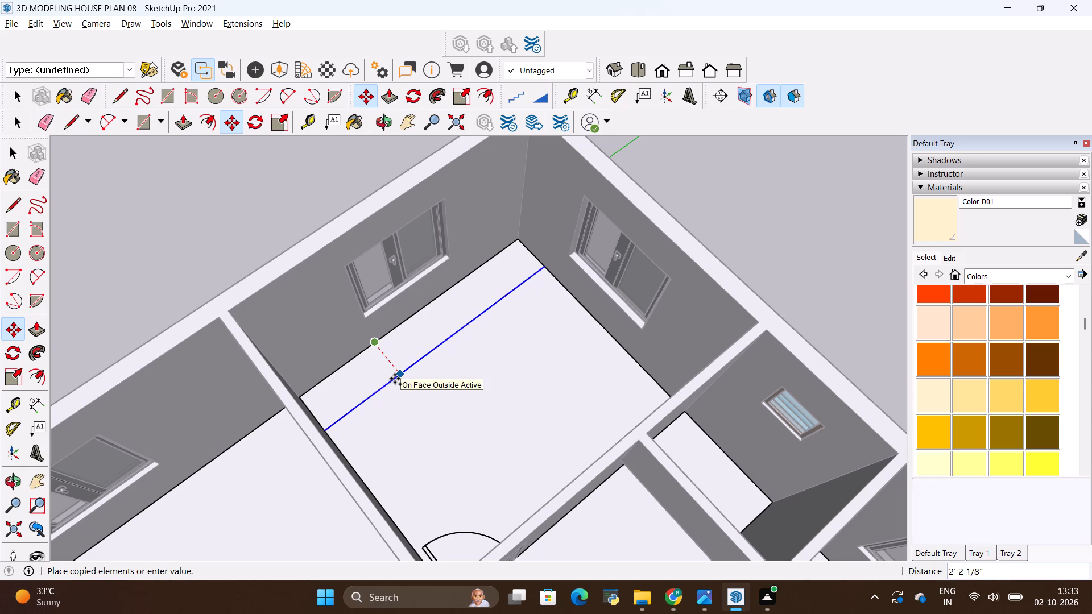
{"action": "middle_click_drag", "start_coordinate": [395, 379], "coordinate": [444, 335]}
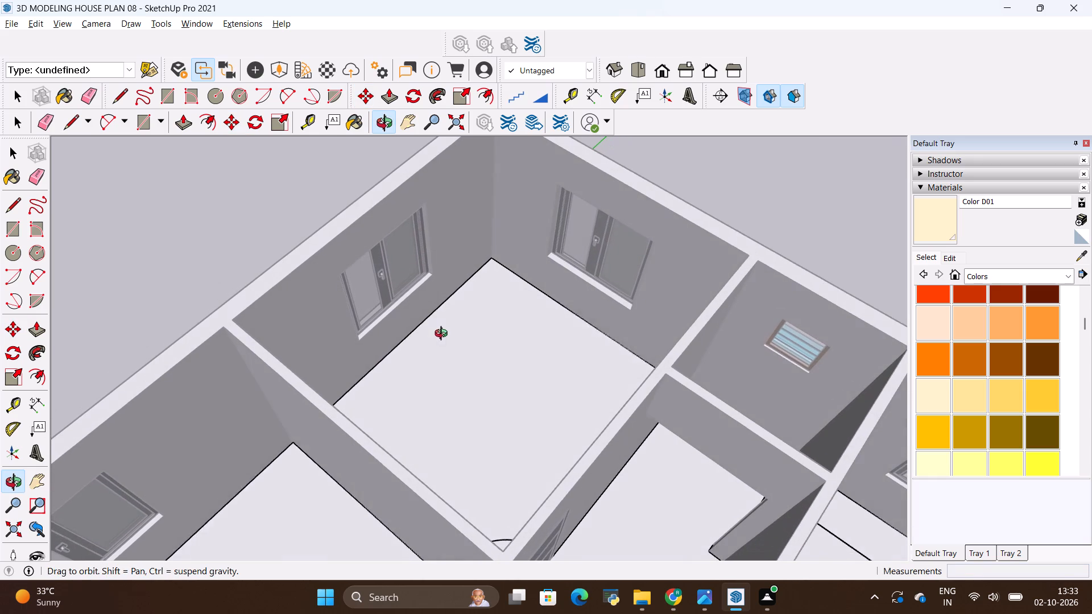
{"action": "middle_click_drag", "start_coordinate": [444, 335], "coordinate": [444, 335]}
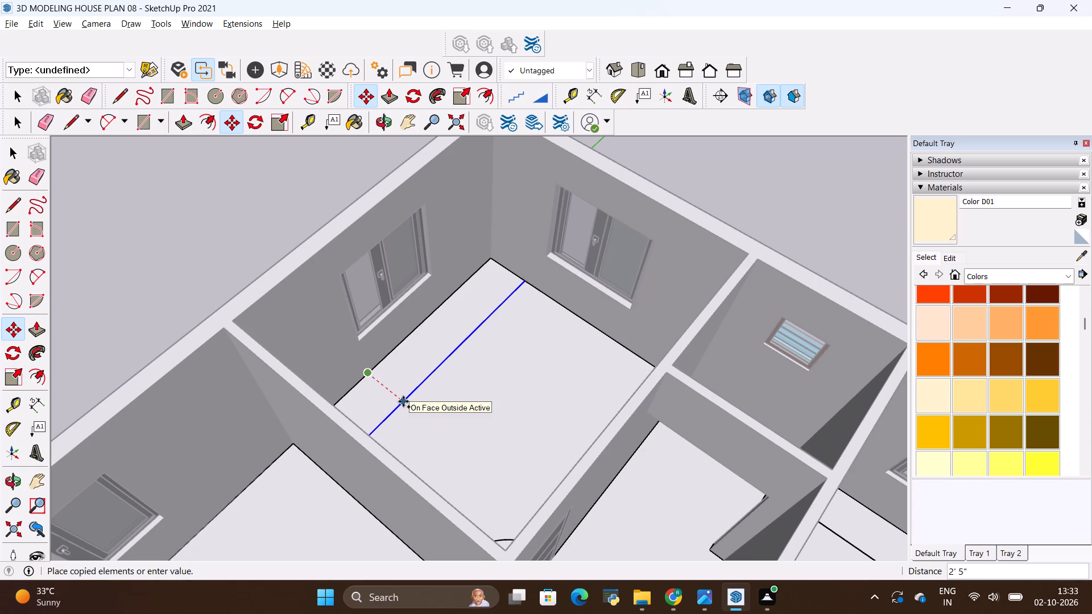
{"action": "key", "text": "BackSpace"}
{"action": "type", "text": "2'6"}
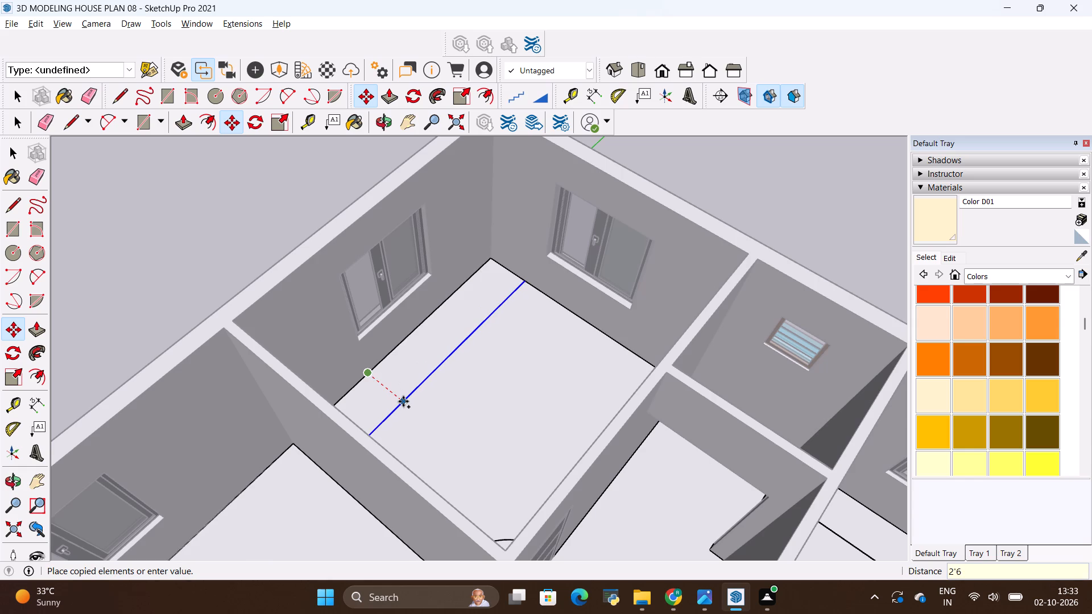
{"action": "key", "text": "shift+quotedbl"}
{"action": "key", "text": "Return"}
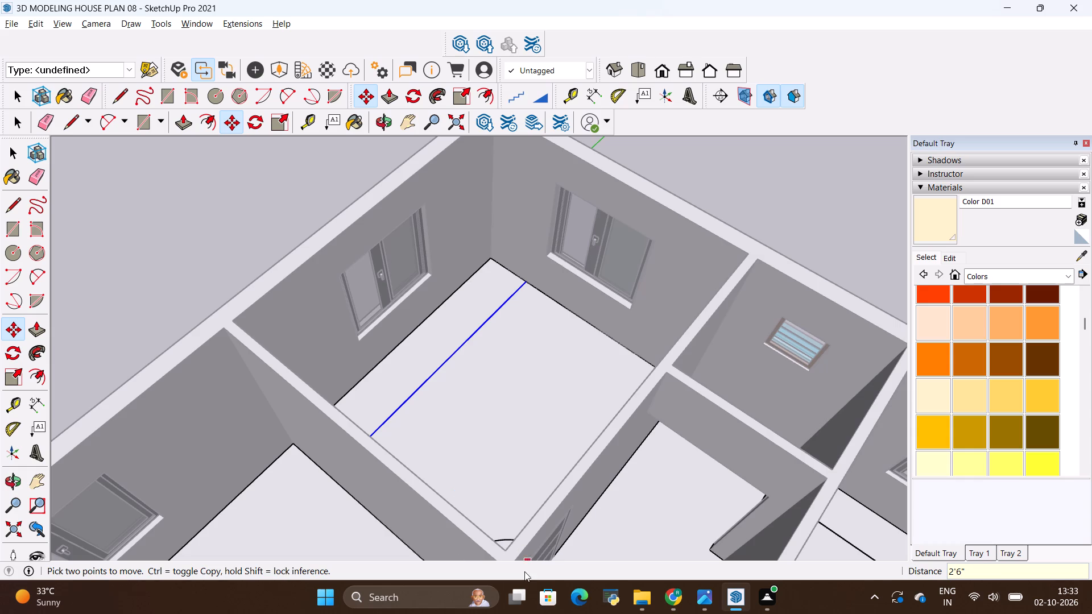
Copy the floor edges along the corner room's other windowed wall 2'6" into the room.
{"action": "scroll", "coordinate": [430, 327], "scroll_direction": "down", "scroll_amount": 4}
{"action": "key", "text": "alt+Tab"}
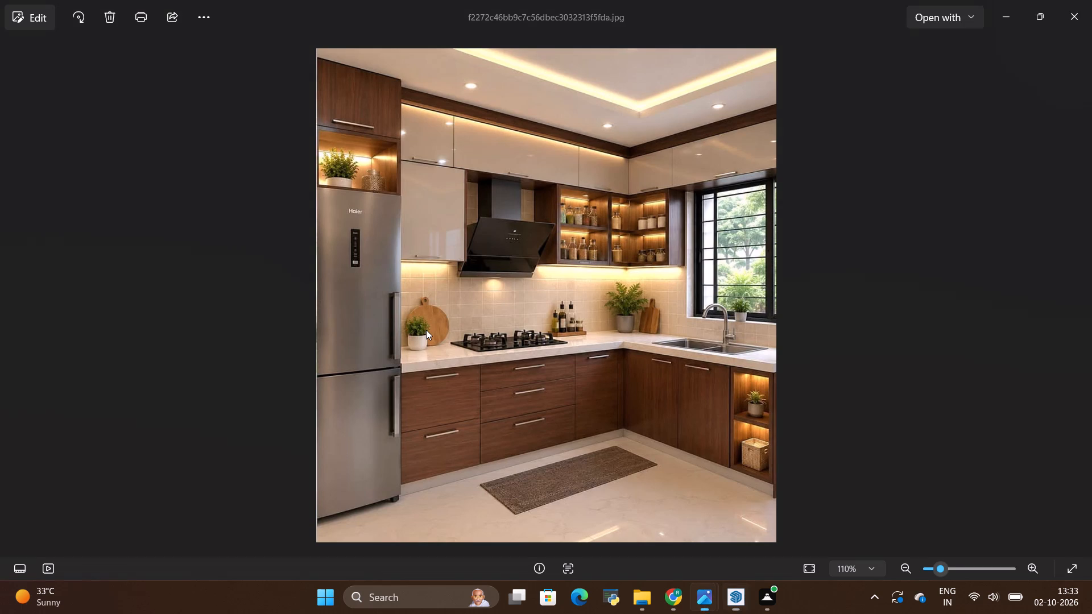
{"action": "key", "text": "alt+Tab"}
{"action": "scroll", "coordinate": [515, 315], "scroll_direction": "up", "scroll_amount": 4}
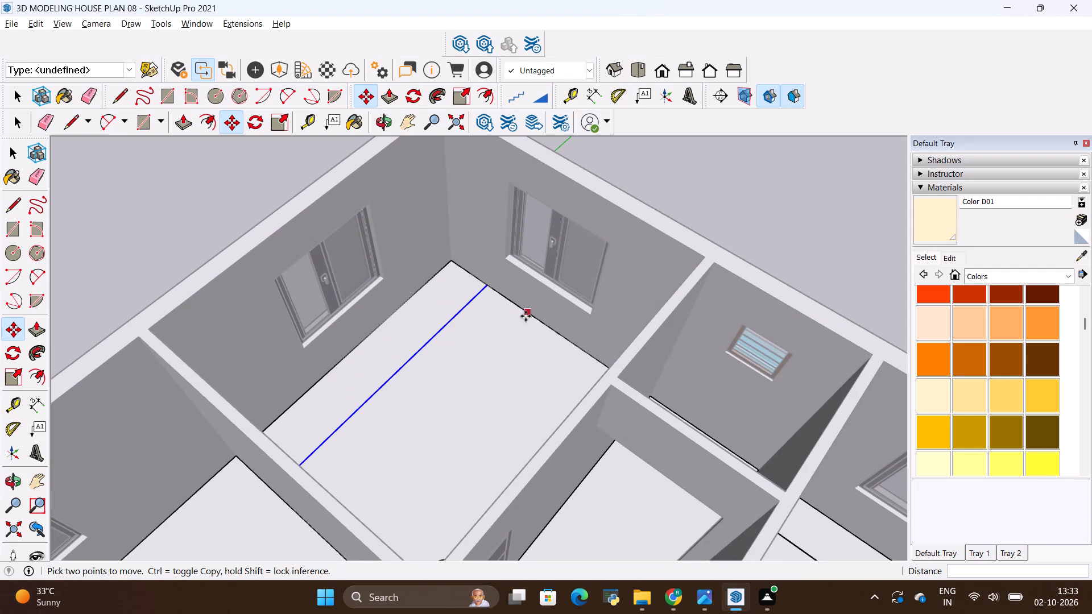
{"action": "key", "text": "space"}
{"action": "left_click", "coordinate": [529, 315]}
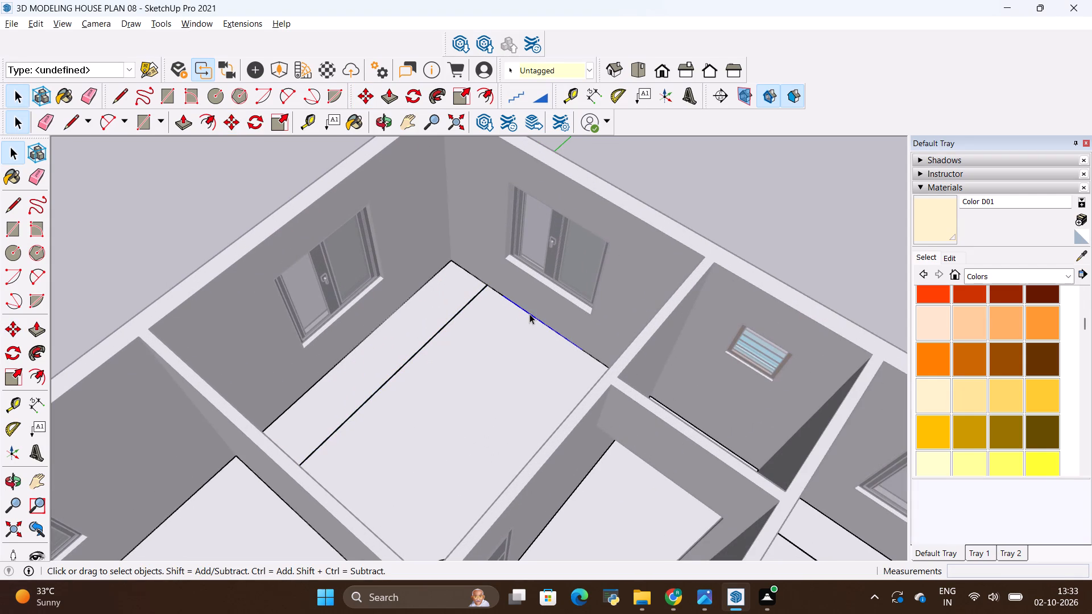
{"action": "left_click", "coordinate": [497, 291]}
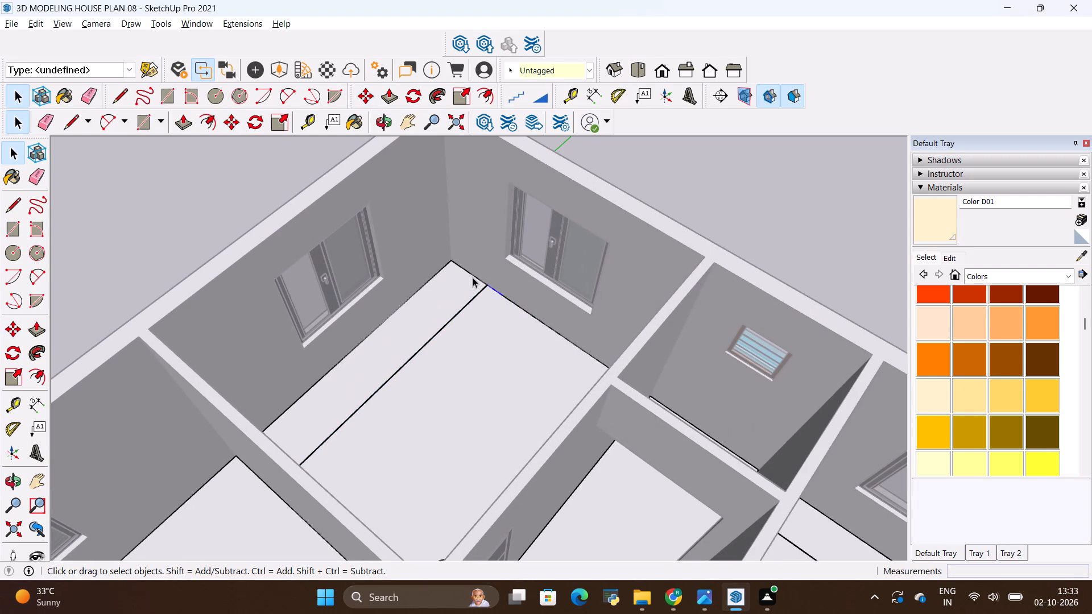
{"action": "left_click", "coordinate": [473, 277], "text": "ctrl"}
{"action": "left_click", "coordinate": [508, 294], "text": "ctrl"}
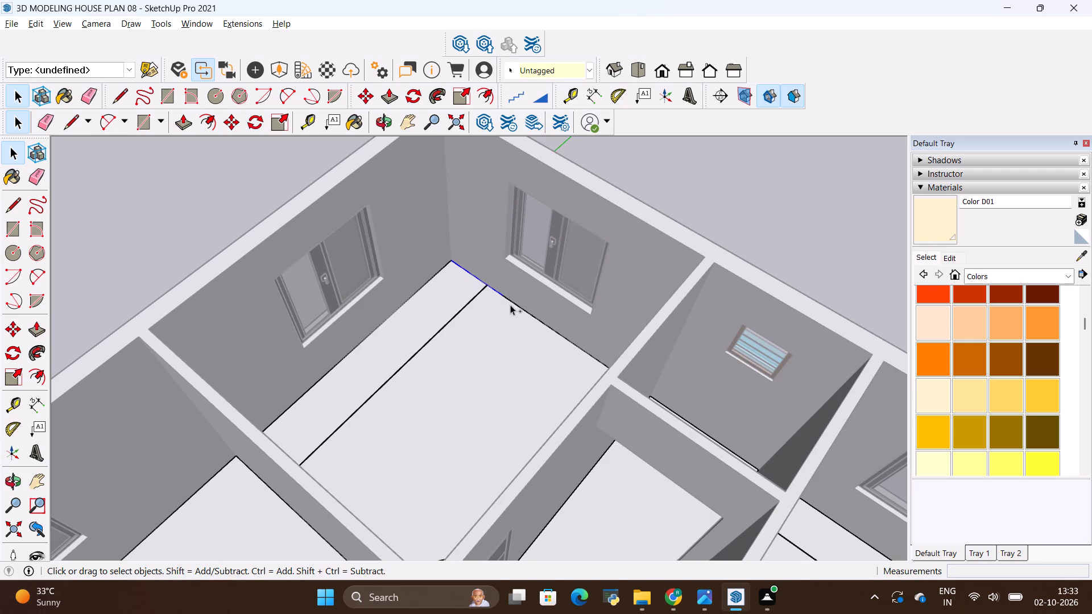
{"action": "left_click", "coordinate": [513, 303], "text": "ctrl"}
{"action": "left_click", "coordinate": [589, 352], "text": "ctrl"}
{"action": "scroll", "coordinate": [506, 302], "scroll_direction": "up", "scroll_amount": 4}
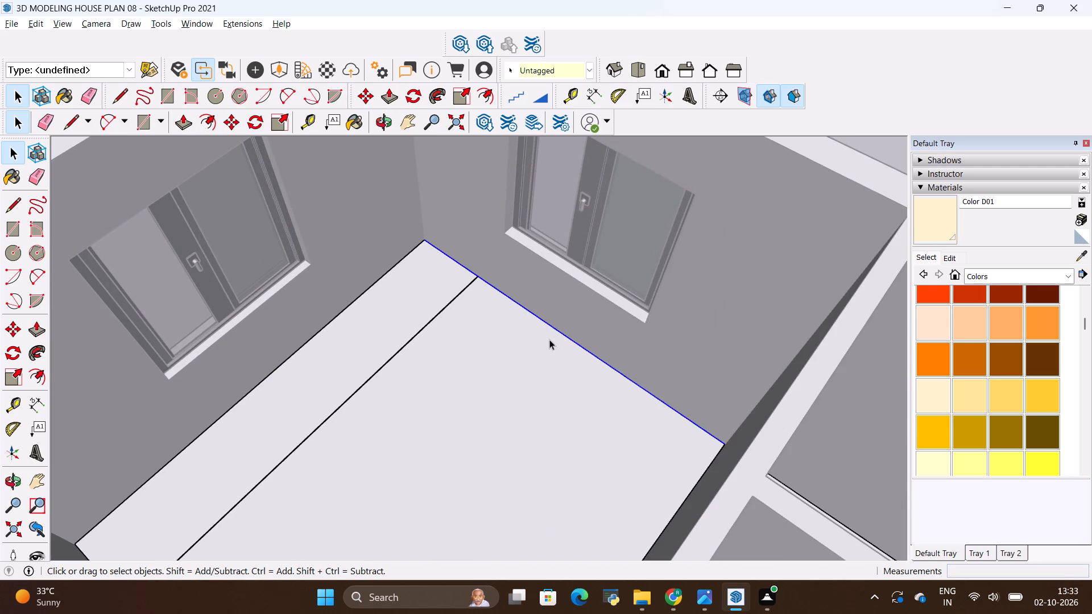
{"action": "key", "text": "m"}
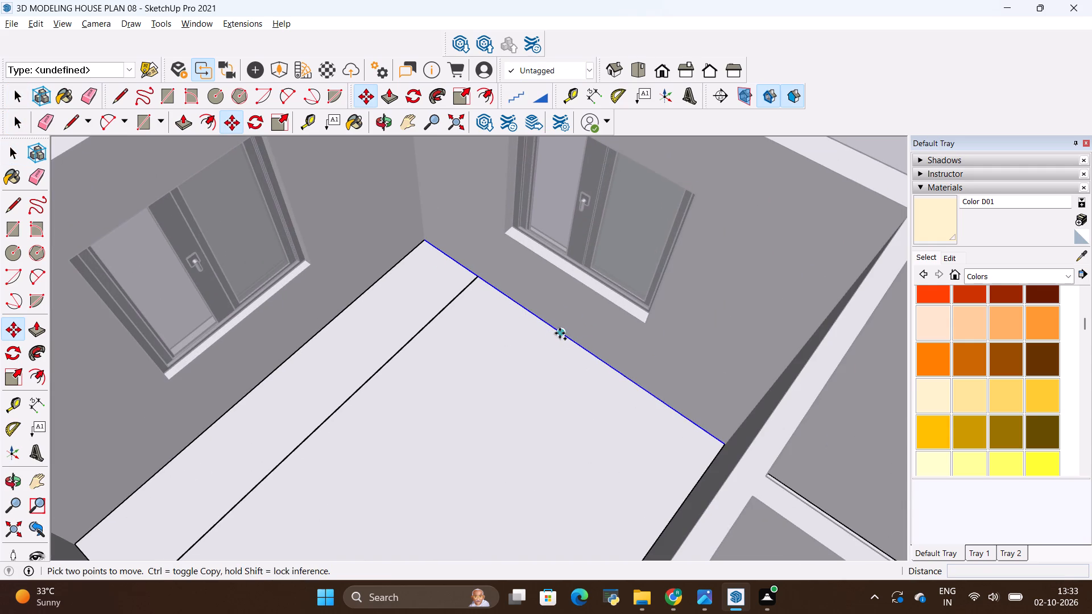
{"action": "left_click", "coordinate": [560, 333]}
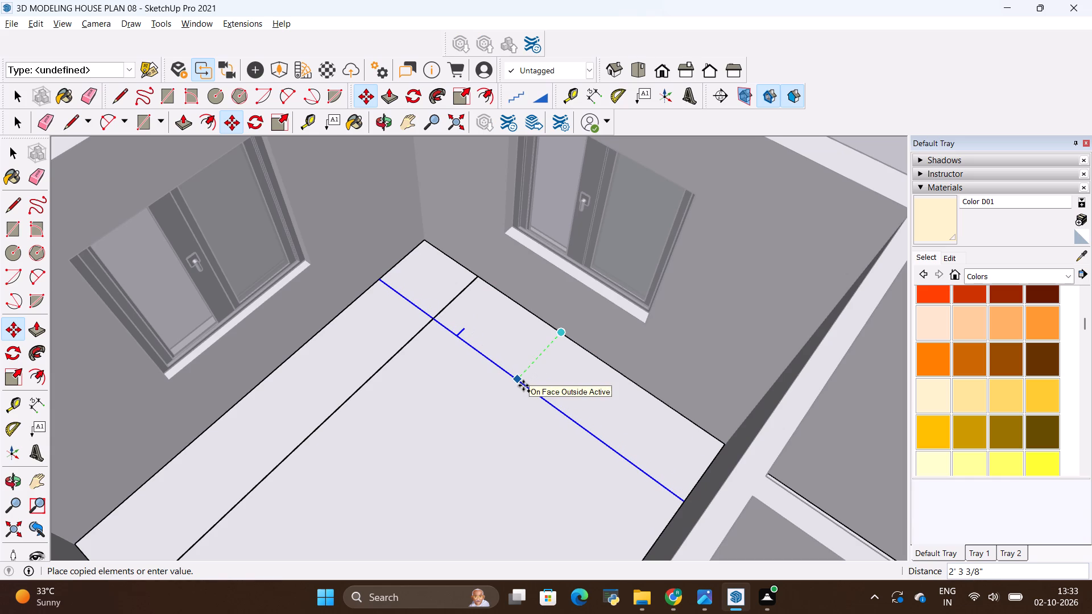
{"action": "key", "text": "BackSpace"}
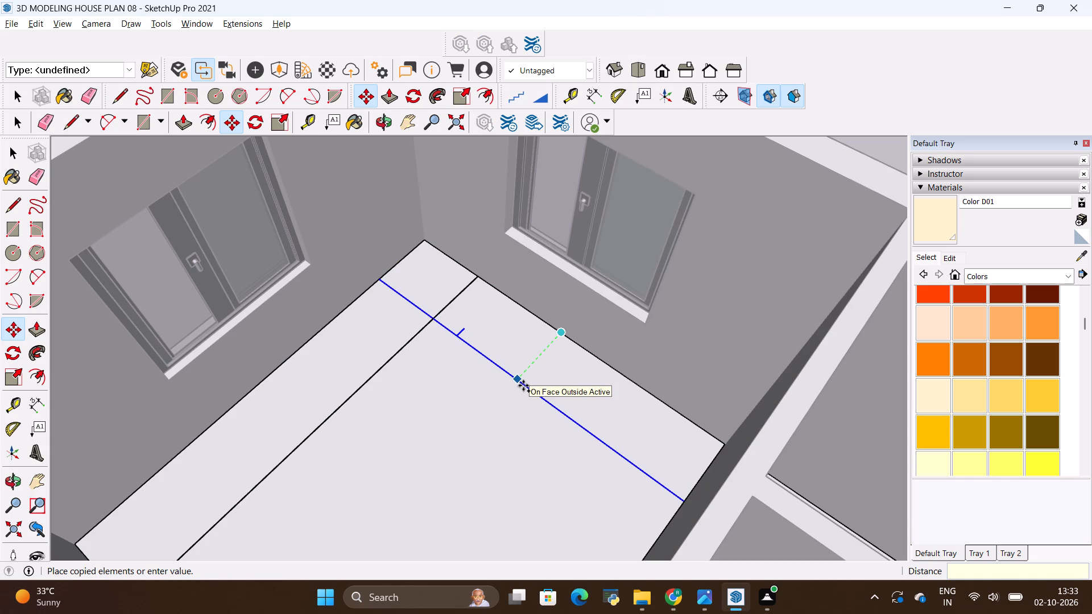
{"action": "type", "text": "2'6"}
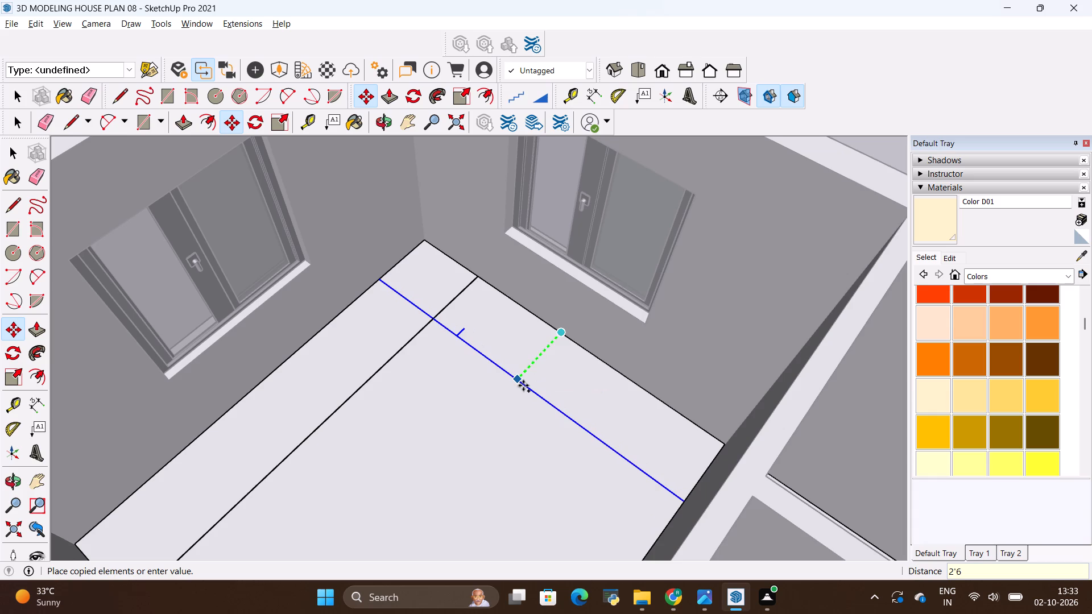
{"action": "key", "text": "shift+quotedbl"}
{"action": "key", "text": "Return"}
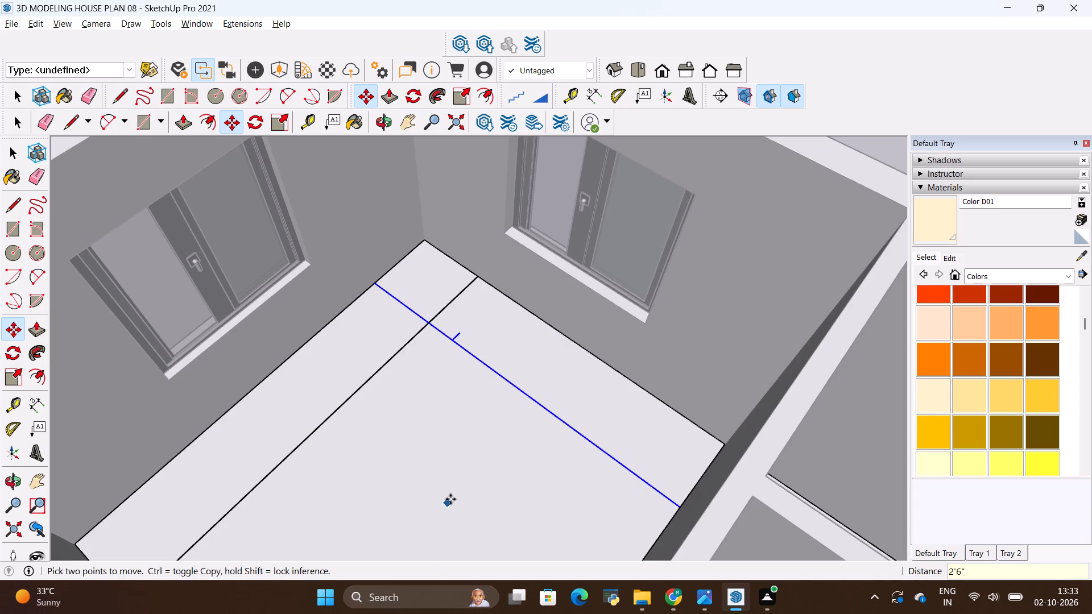
{"action": "key", "text": "Escape"}
Erase the short stray line sticking out of the copied edge near where the two counter lines cross.
{"action": "scroll", "coordinate": [461, 317], "scroll_direction": "up", "scroll_amount": 5}
{"action": "key", "text": "e"}
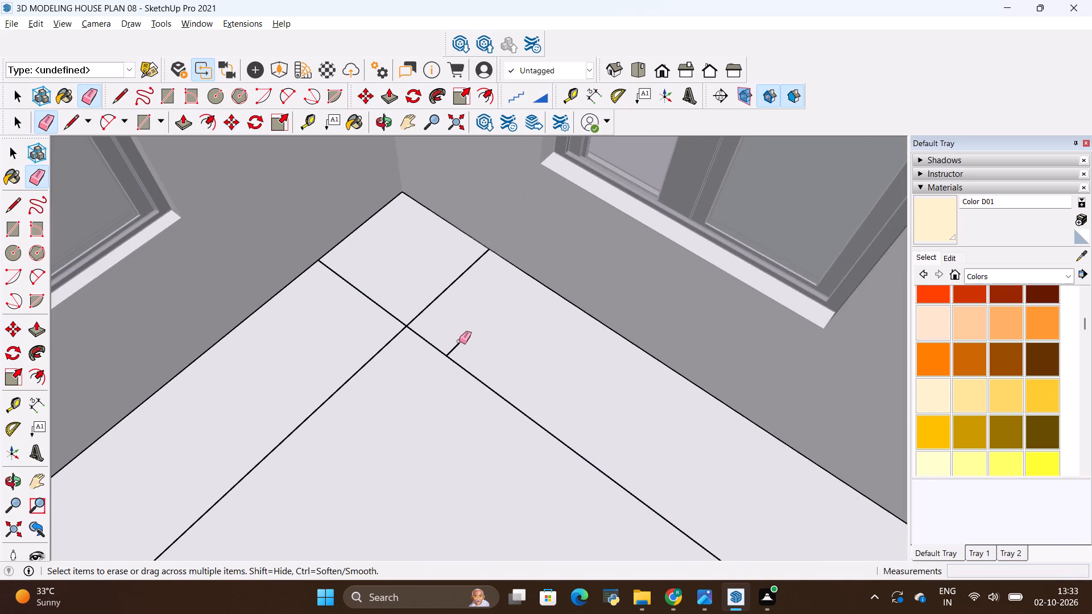
{"action": "scroll", "coordinate": [457, 344], "scroll_direction": "up", "scroll_amount": 3}
{"action": "left_click_drag", "start_coordinate": [452, 342], "coordinate": [454, 351]}
{"action": "scroll", "coordinate": [456, 335], "scroll_direction": "down", "scroll_amount": 8}
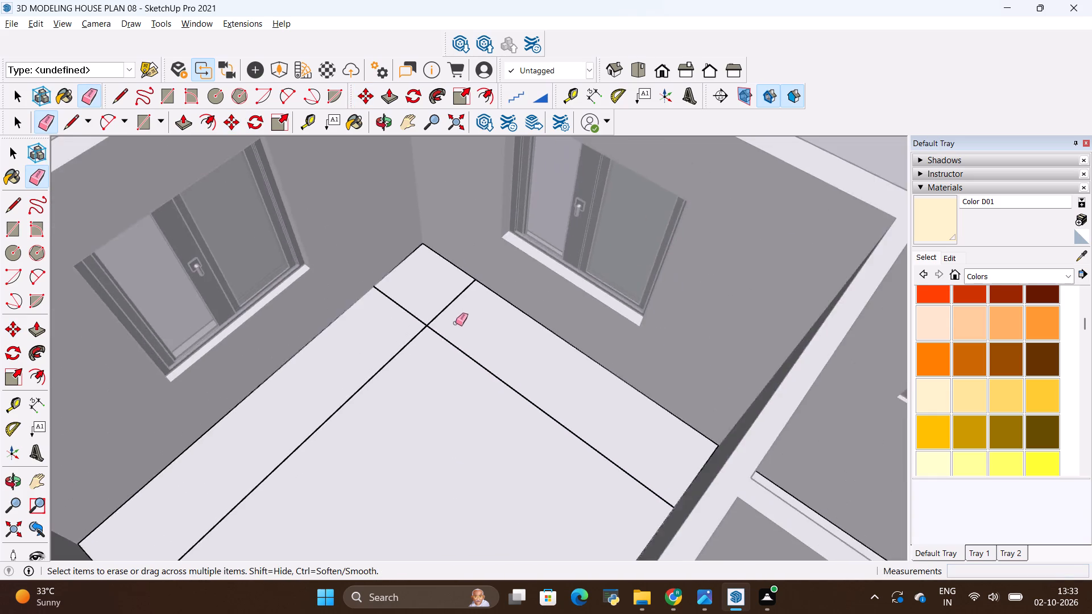
{"action": "scroll", "coordinate": [456, 323], "scroll_direction": "down", "scroll_amount": 6}
{"action": "middle_click_drag", "start_coordinate": [463, 309], "coordinate": [500, 384]}
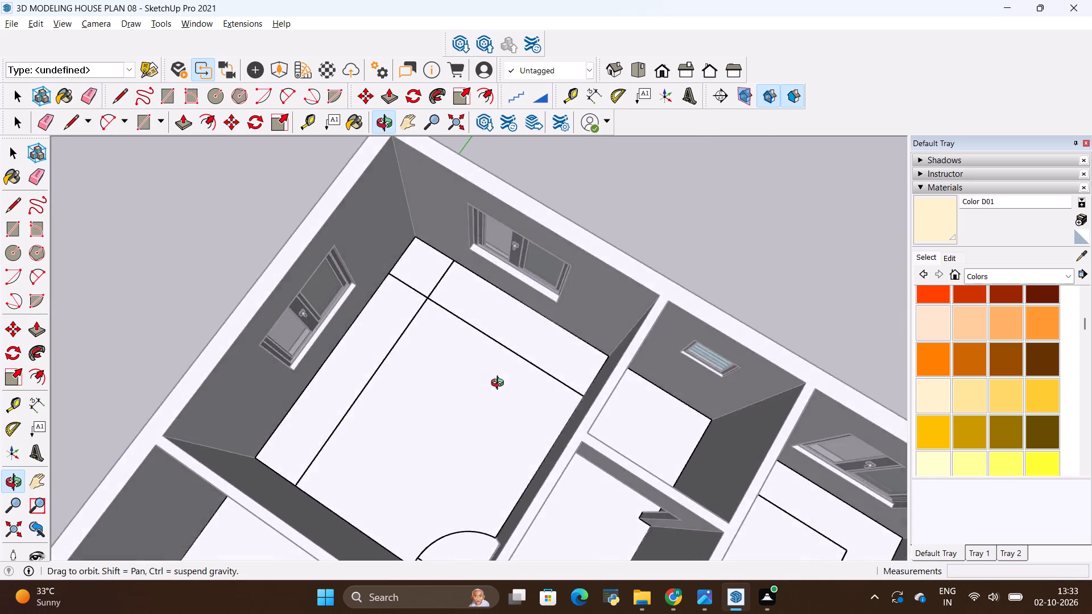
{"action": "middle_click_drag", "start_coordinate": [500, 384], "coordinate": [441, 347]}
Study the kitchen reference photo and compare its counter layout with the counter lines in the corner room.
{"action": "key", "text": "alt+Tab"}
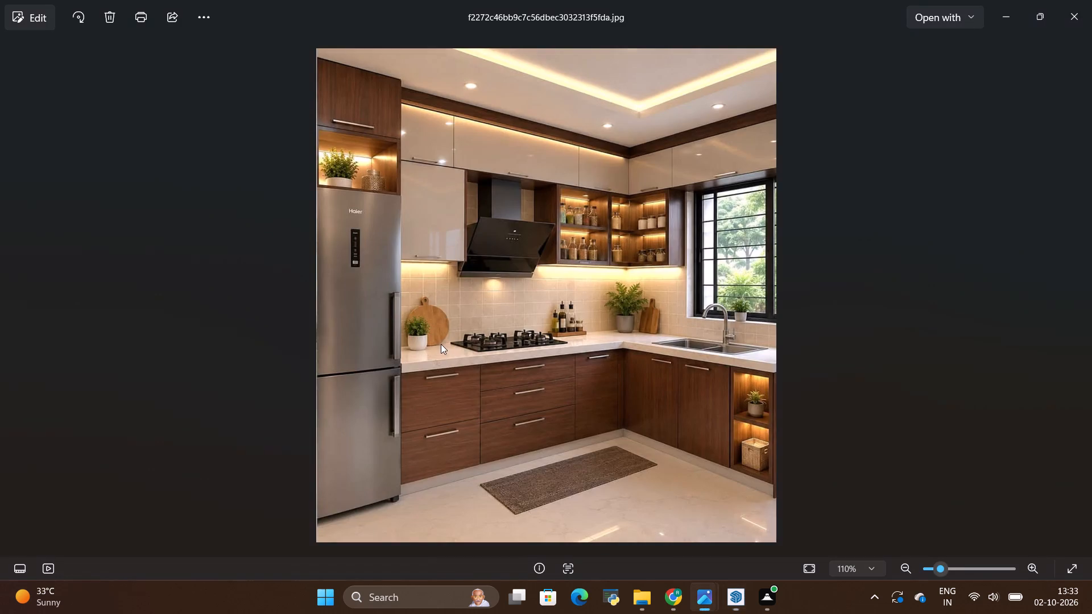
{"action": "scroll", "coordinate": [510, 311], "scroll_direction": "down", "scroll_amount": 3}
{"action": "scroll", "coordinate": [527, 349], "scroll_direction": "up", "scroll_amount": 3}
{"action": "scroll", "coordinate": [530, 332], "scroll_direction": "down", "scroll_amount": 2}
{"action": "key", "text": "alt+Tab"}
{"action": "key", "text": "alt+Tab"}
{"action": "key", "text": "alt+Tab"}
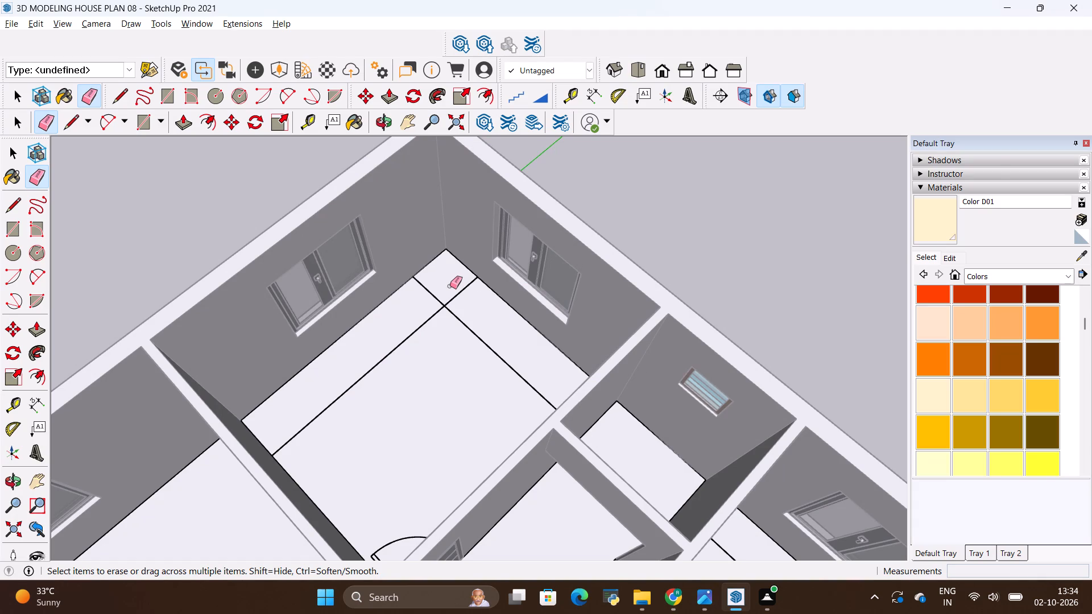
{"action": "key", "text": "alt+Tab"}
{"action": "key", "text": "alt+Tab"}
{"action": "key", "text": "alt+Tab"}
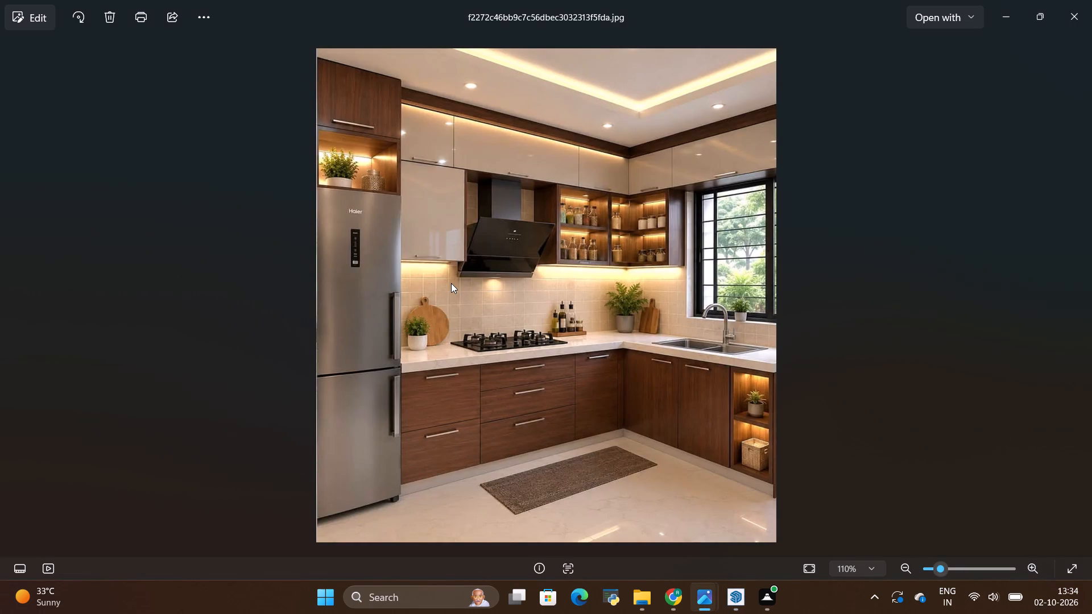
{"action": "key", "text": "alt+Tab"}
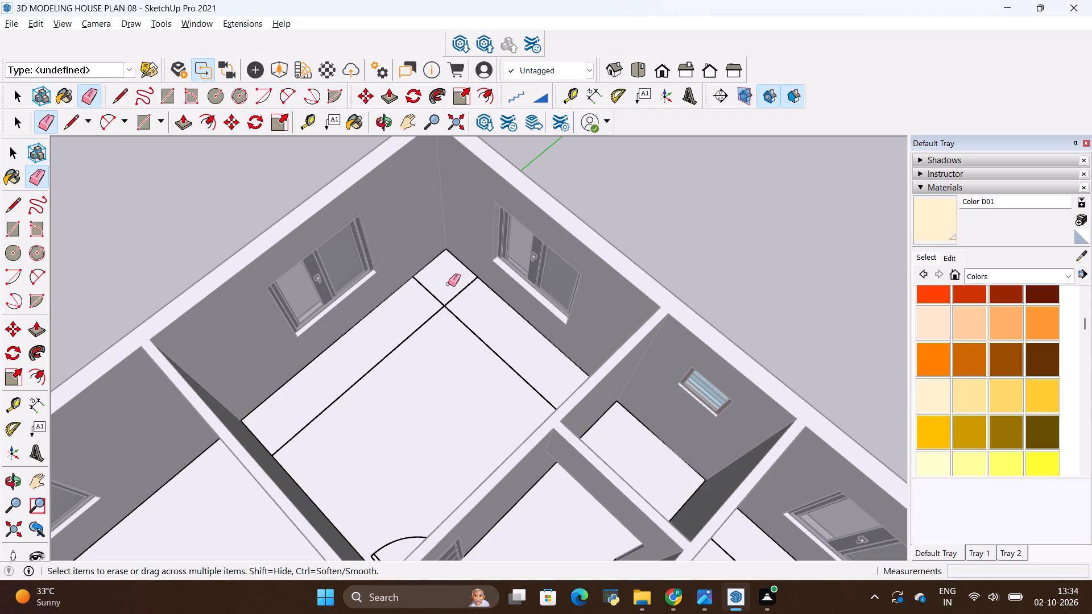
Erase the two overlapping line segments at the room corner so the counter lines form one L-shaped outline.
{"action": "key", "text": "e"}
{"action": "left_click_drag", "start_coordinate": [448, 284], "coordinate": [427, 302]}
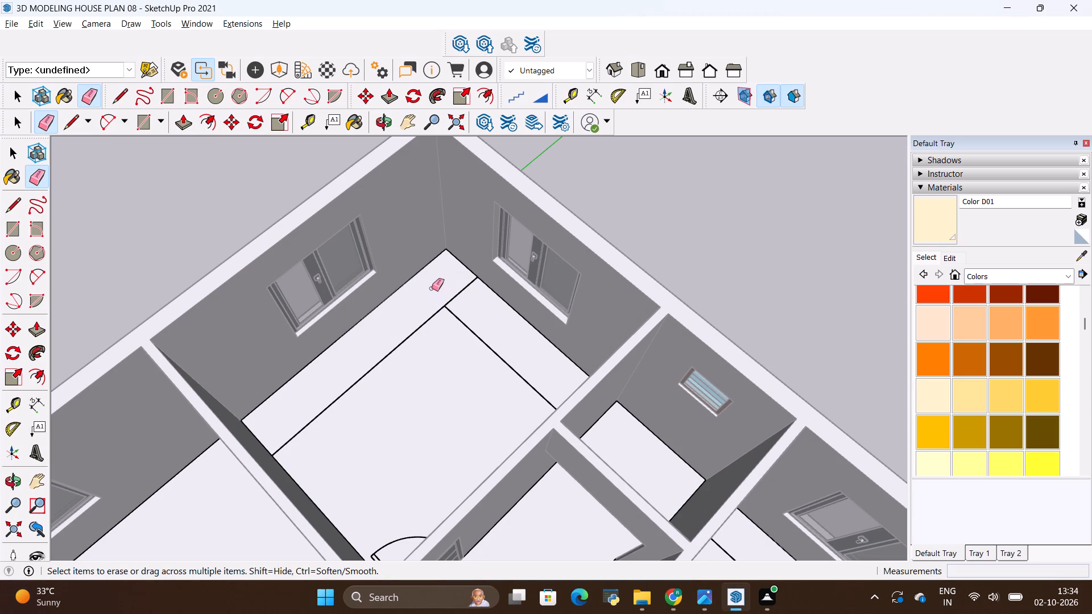
{"action": "left_click_drag", "start_coordinate": [441, 287], "coordinate": [461, 303]}
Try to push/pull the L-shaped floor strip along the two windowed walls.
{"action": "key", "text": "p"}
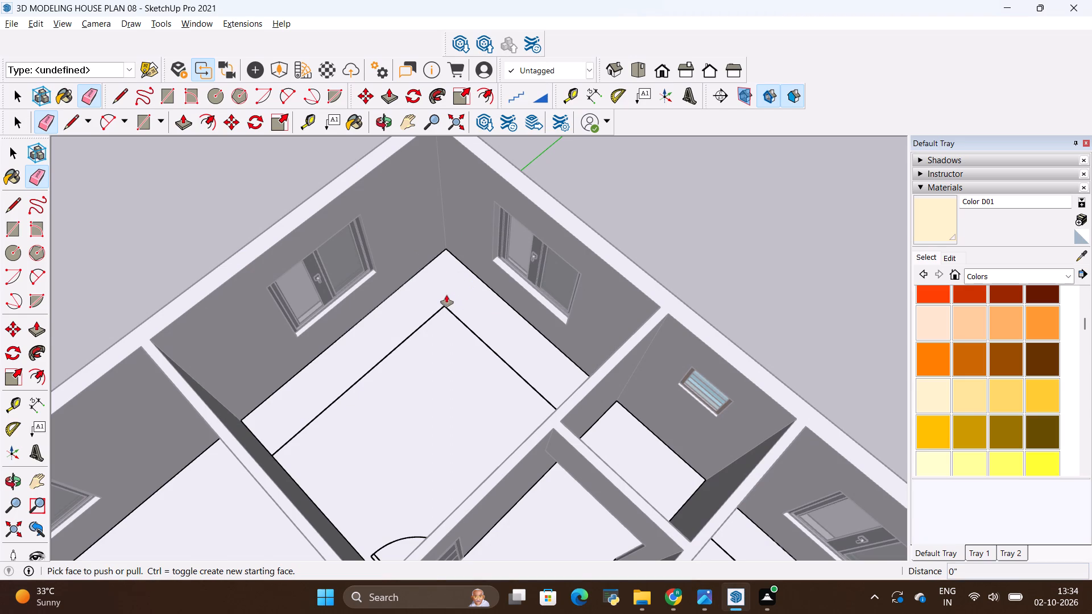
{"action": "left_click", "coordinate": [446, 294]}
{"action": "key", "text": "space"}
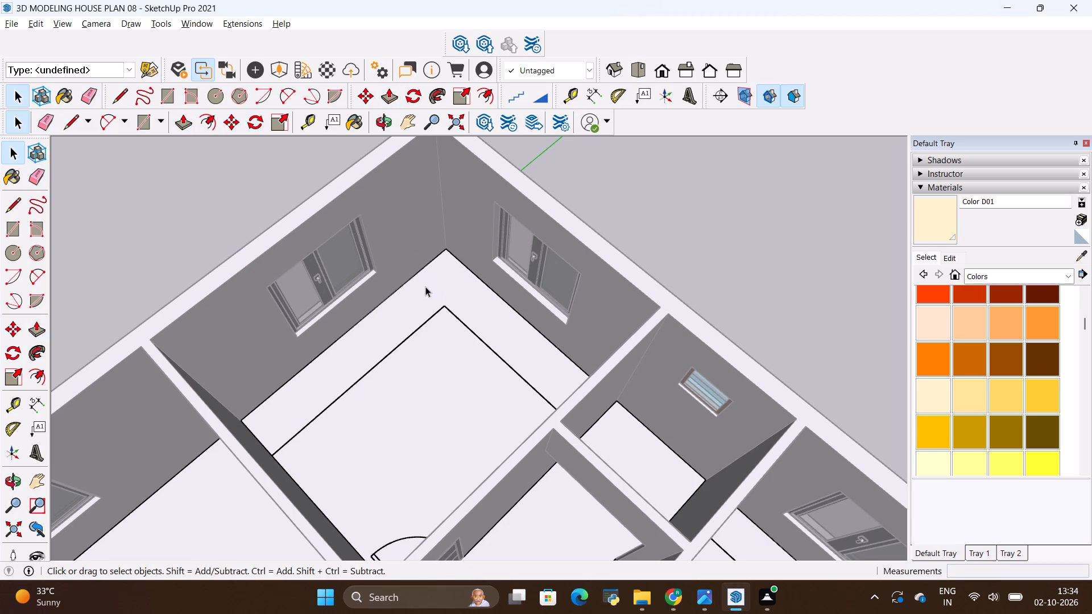
Inside the floor group, draw counter rectangles along the two windowed walls, 2'6" by 14' 3/4" and 9' 6 3/4" by 2'6".
{"action": "double_click", "coordinate": [425, 287]}
{"action": "double_click", "coordinate": [425, 287]}
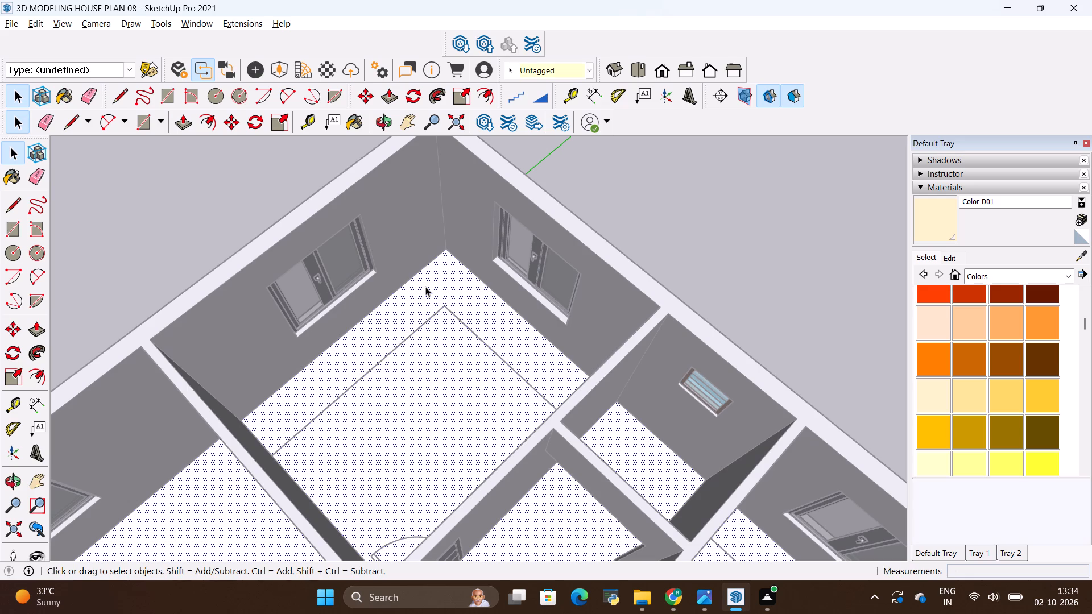
{"action": "middle_click_drag", "start_coordinate": [371, 414], "coordinate": [348, 438]}
{"action": "key", "text": "r"}
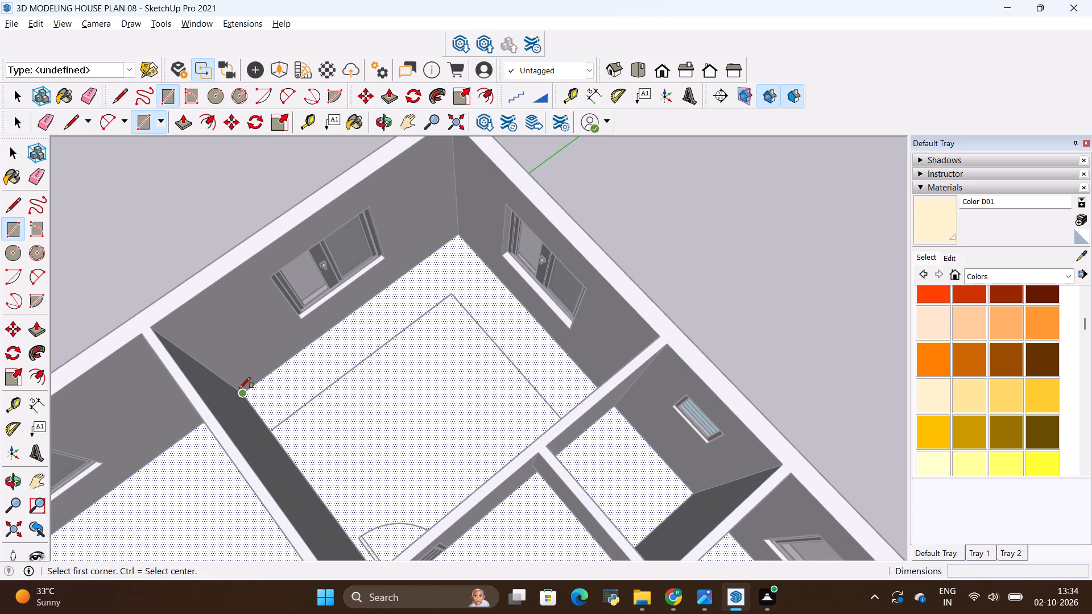
{"action": "left_click", "coordinate": [264, 429]}
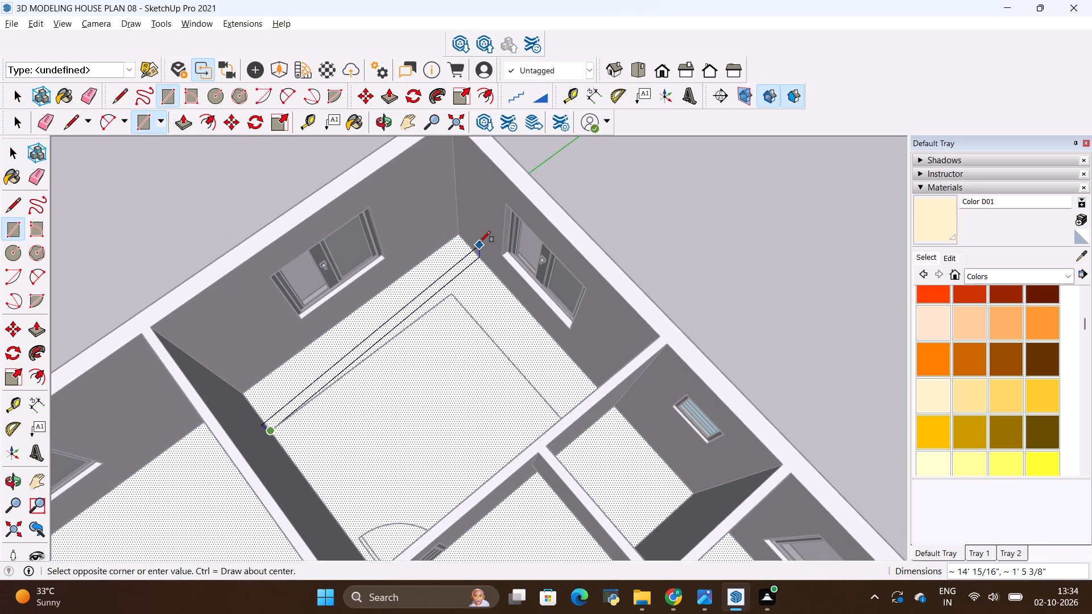
{"action": "left_click", "coordinate": [461, 234]}
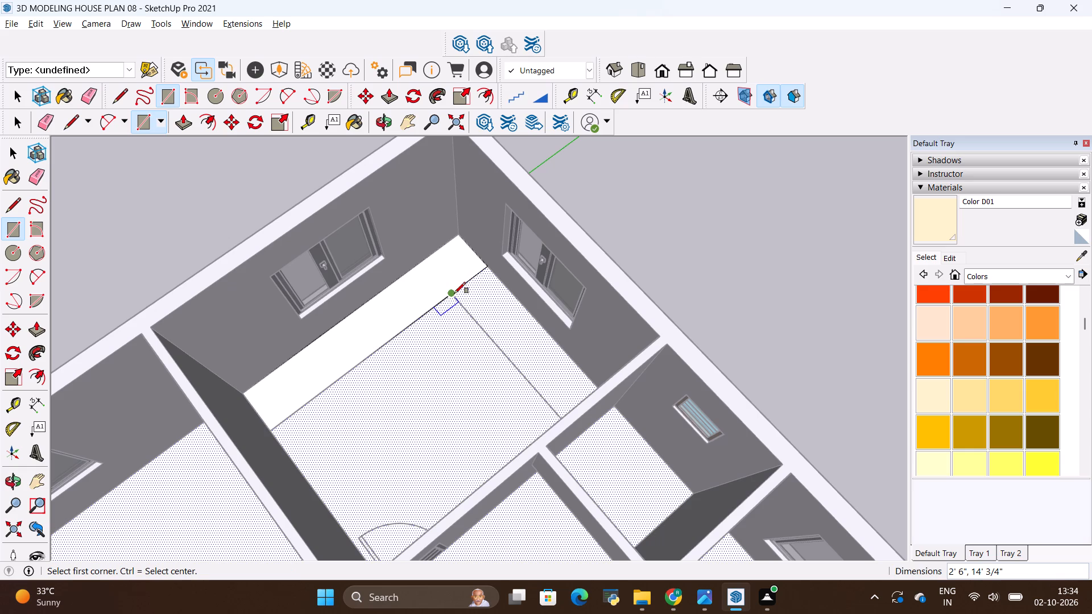
{"action": "left_click", "coordinate": [454, 293]}
{"action": "middle_click_drag", "start_coordinate": [554, 377], "coordinate": [605, 419]}
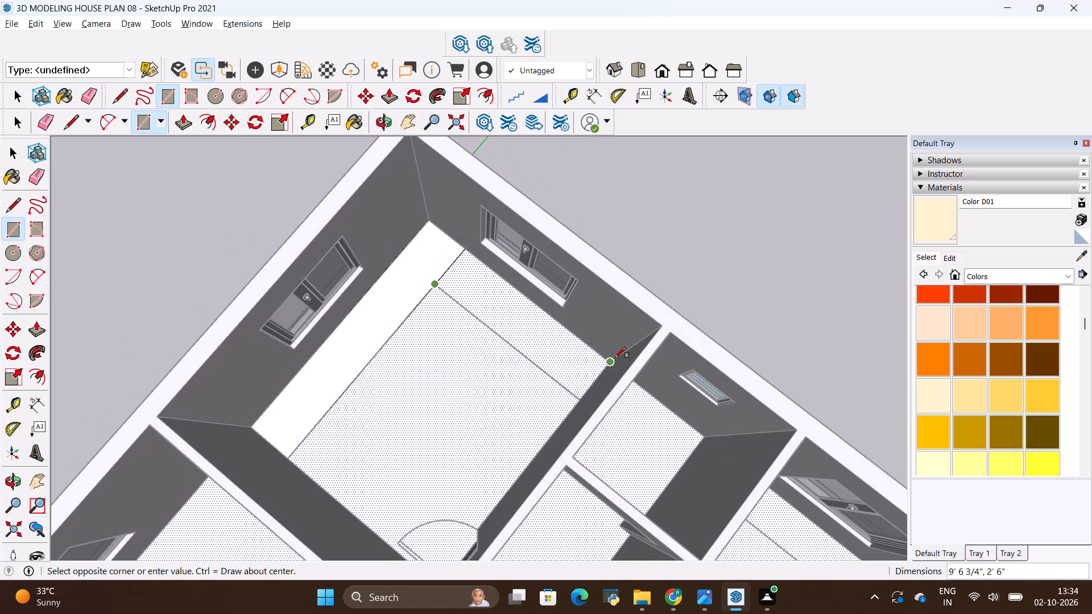
{"action": "left_click", "coordinate": [615, 358]}
Erase the line dividing the two counter rectangles to merge them into one L-shaped face.
{"action": "key", "text": "e"}
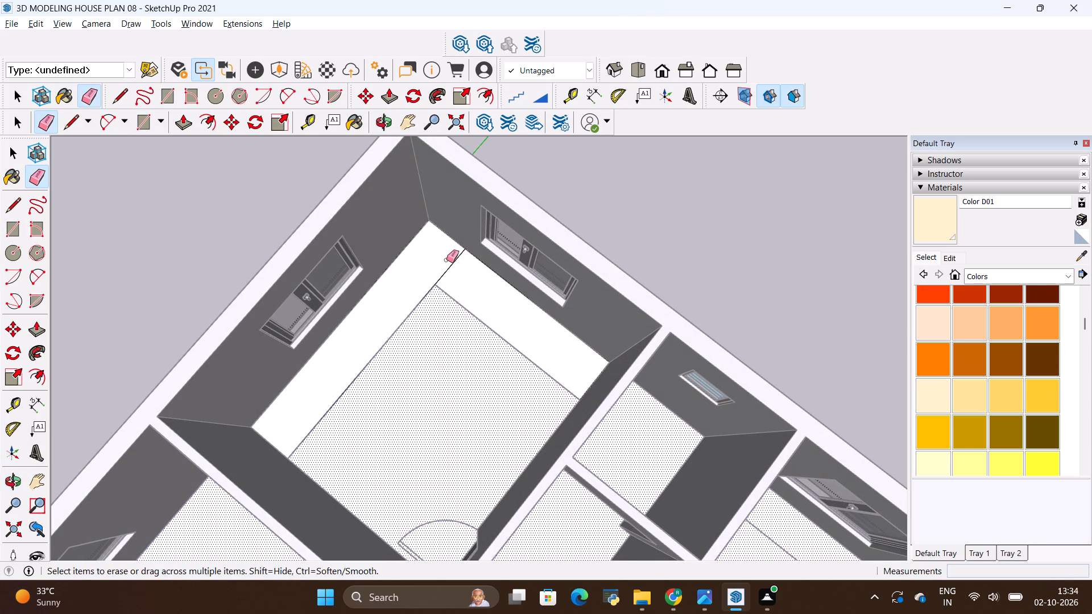
{"action": "left_click_drag", "start_coordinate": [446, 260], "coordinate": [453, 262]}
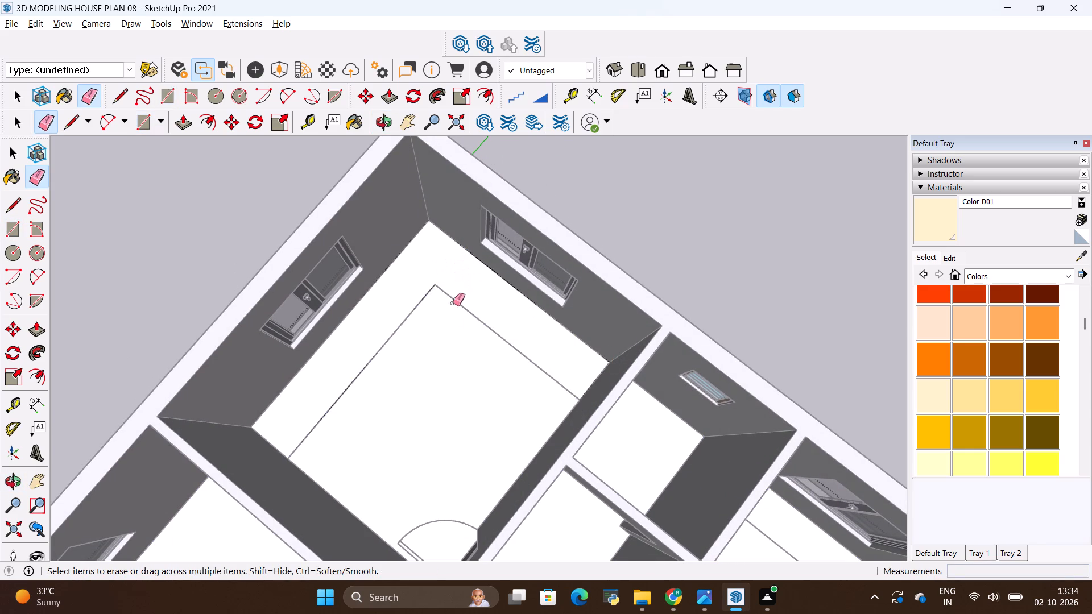
Push/pull the L-shaped counter face along the two windowed walls up 6" to form the base.
{"action": "key", "text": "p"}
{"action": "middle_click_drag", "start_coordinate": [453, 321], "coordinate": [444, 227]}
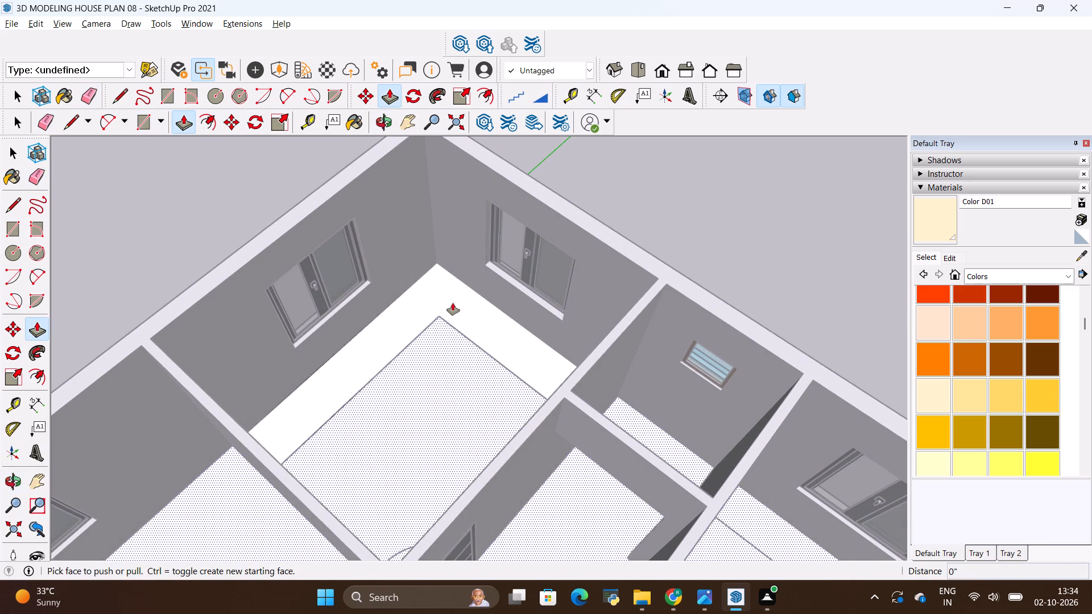
{"action": "left_click", "coordinate": [453, 294]}
{"action": "middle_click_drag", "start_coordinate": [421, 266], "coordinate": [368, 229]}
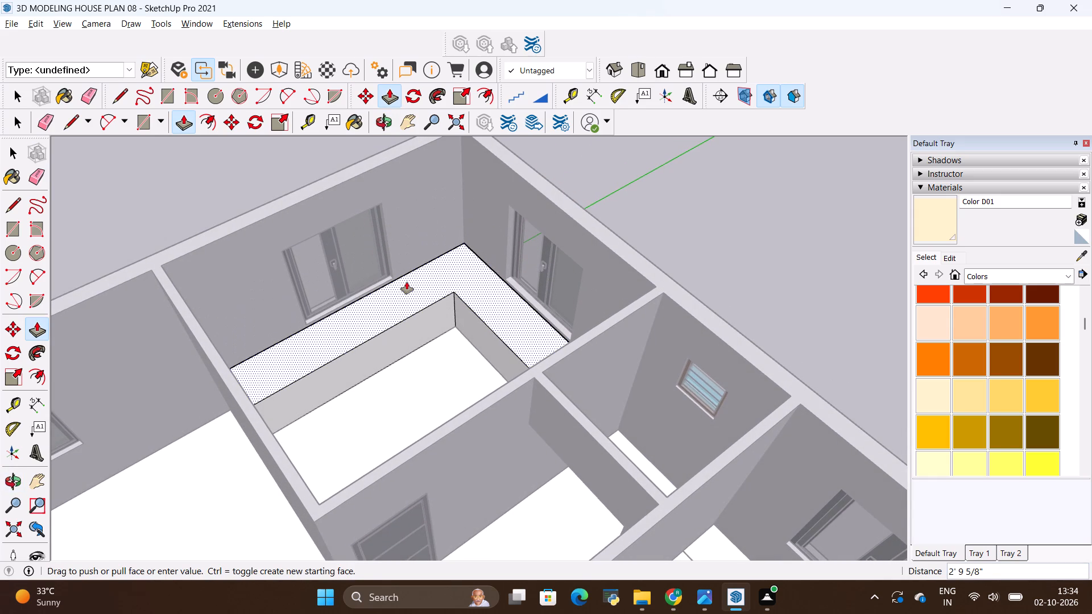
{"action": "key", "text": "alt+Tab"}
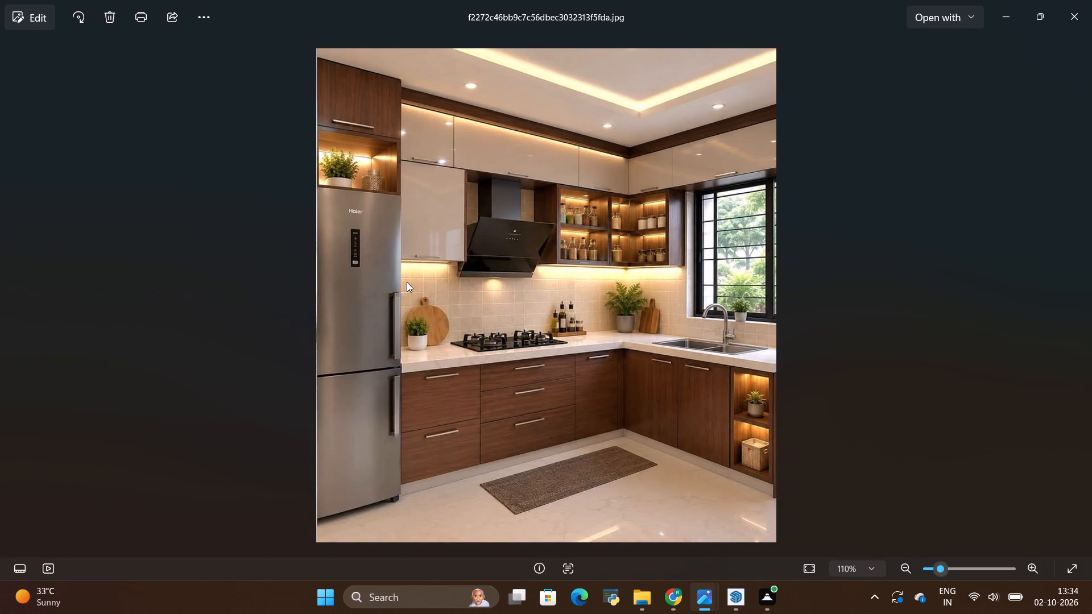
{"action": "key", "text": "alt+Tab"}
{"action": "key", "text": "BackSpace"}
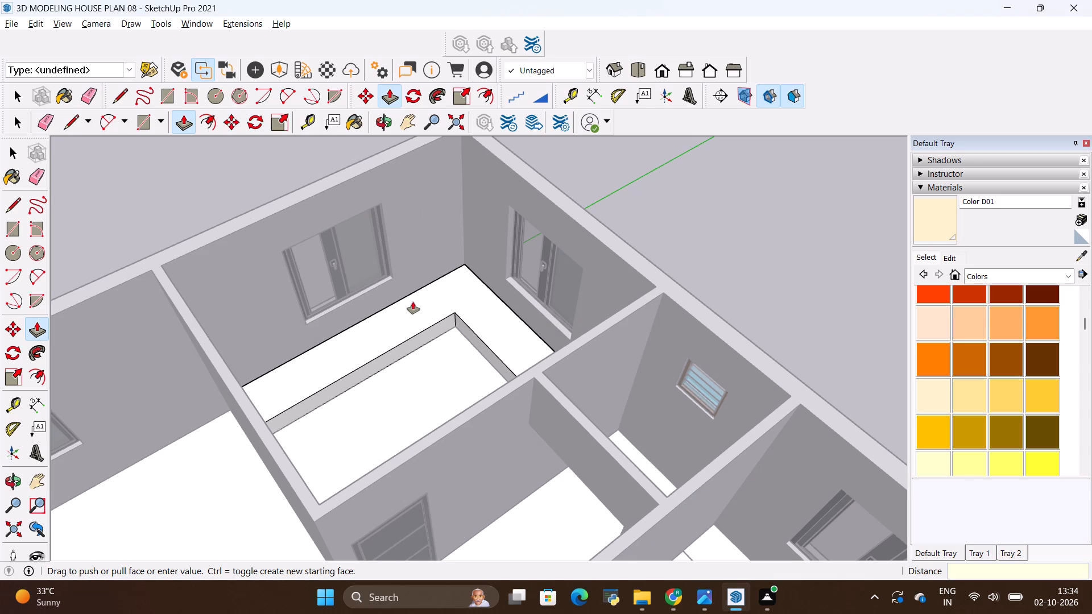
{"action": "key", "text": "BackSpace"}
{"action": "key", "text": "BackSpace"}
{"action": "key", "text": "6"}
{"action": "key", "text": "shift+quotedbl"}
{"action": "key", "text": "Return"}
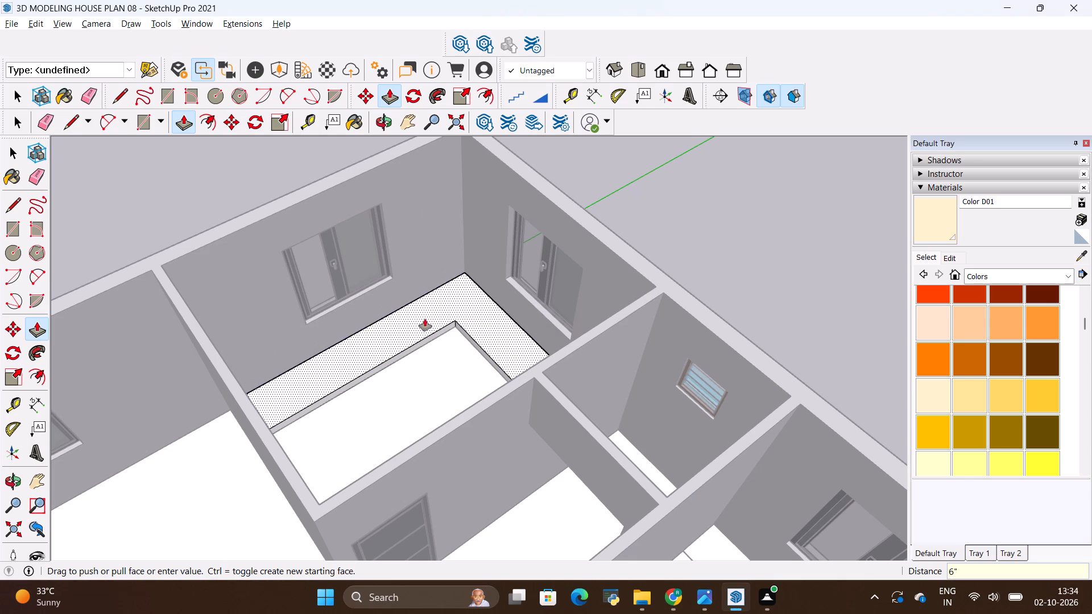
Copy the short end edge of the longer counter leg 3' inward along the base's top face.
{"action": "scroll", "coordinate": [423, 327], "scroll_direction": "up", "scroll_amount": 8}
{"action": "scroll", "coordinate": [403, 353], "scroll_direction": "down", "scroll_amount": 4}
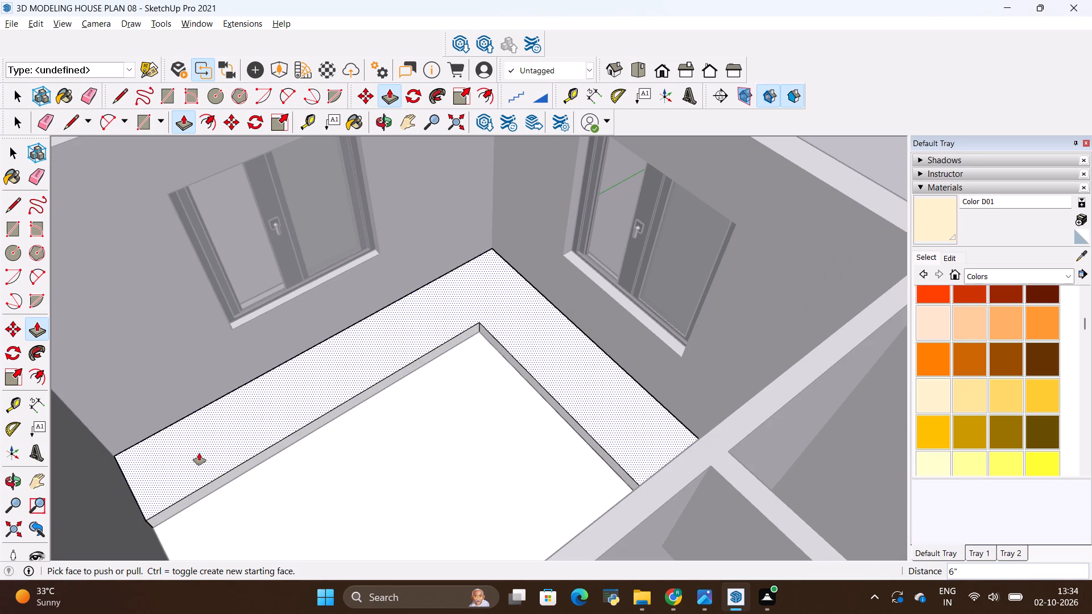
{"action": "key", "text": "space"}
{"action": "left_click", "coordinate": [130, 488]}
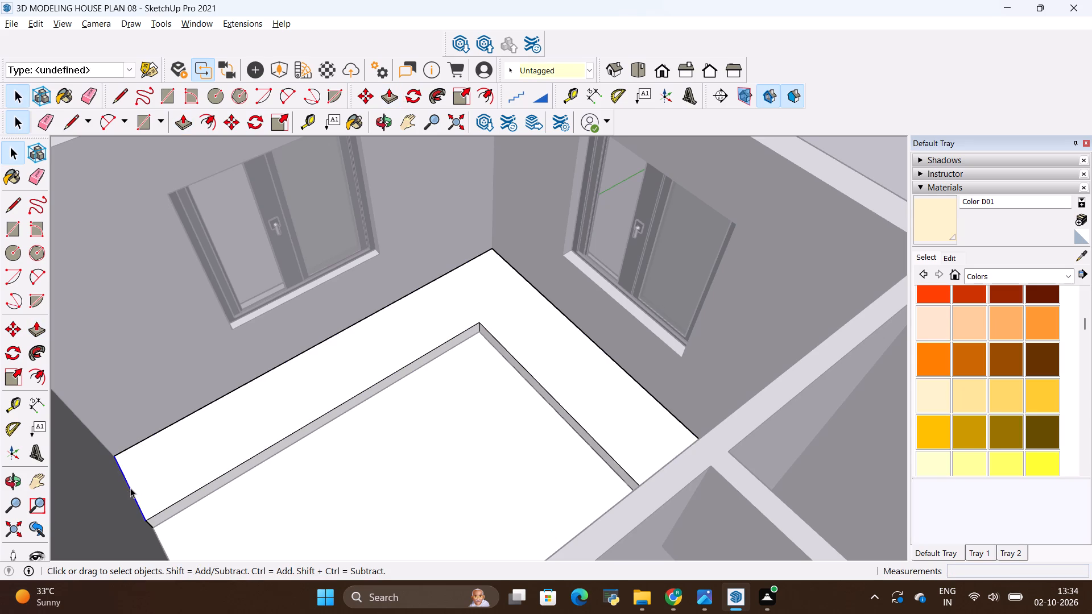
{"action": "scroll", "coordinate": [130, 488], "scroll_direction": "up", "scroll_amount": 2}
{"action": "key", "text": "m"}
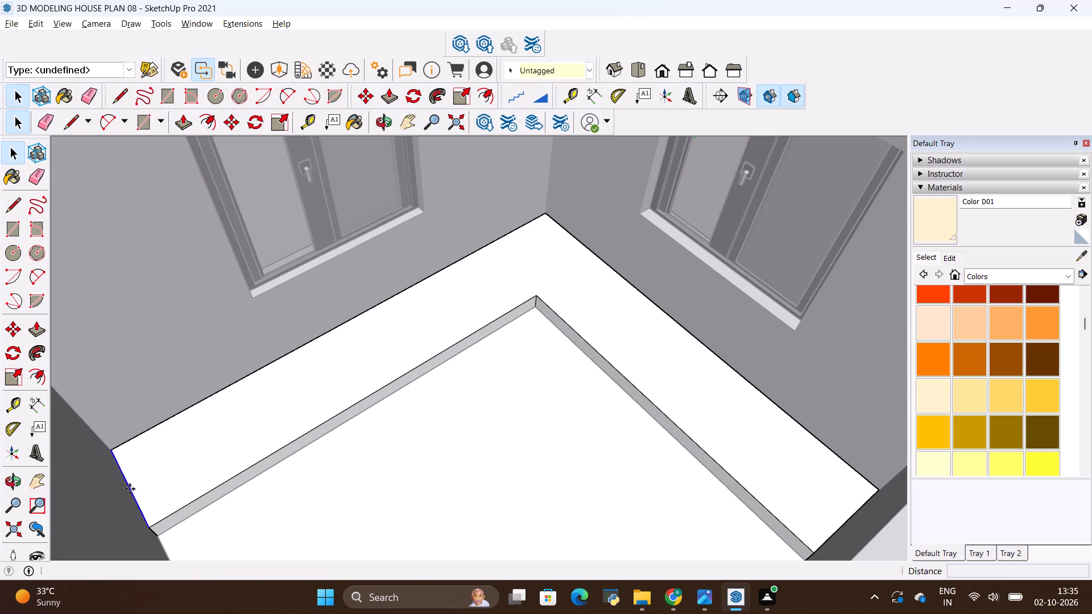
{"action": "left_click", "coordinate": [134, 492]}
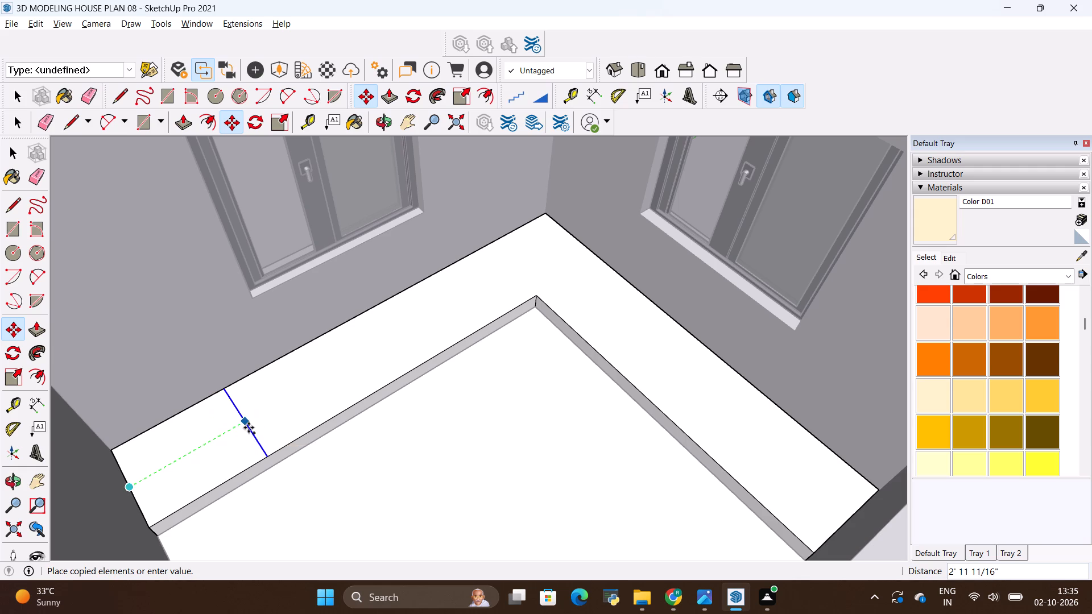
{"action": "scroll", "coordinate": [249, 428], "scroll_direction": "down", "scroll_amount": 2}
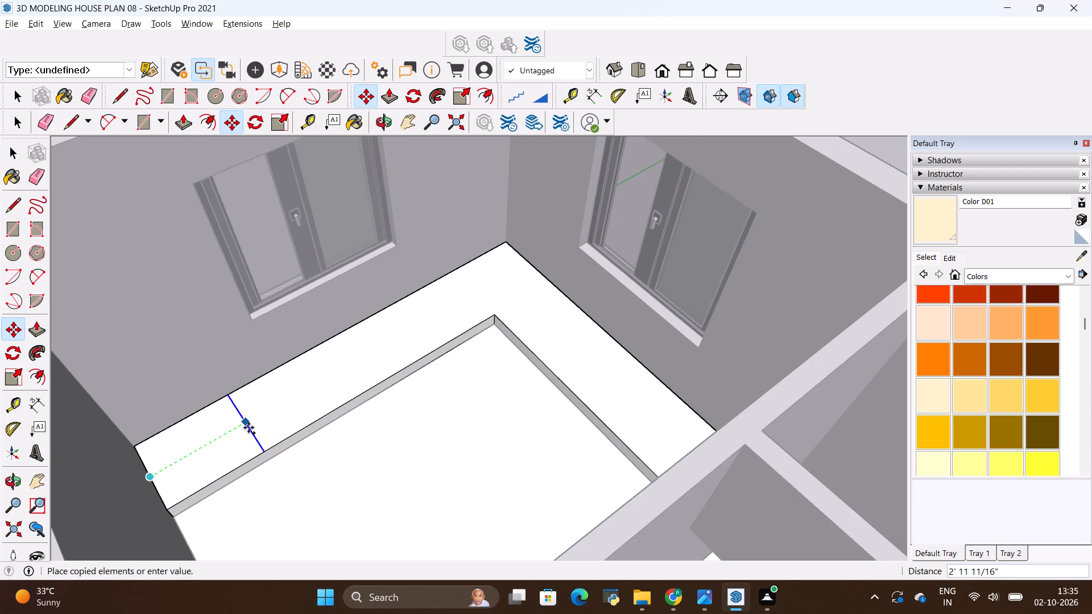
{"action": "key", "text": "BackSpace"}
{"action": "type", "text": "3'"}
{"action": "key", "text": "Return"}
{"action": "key", "text": "Escape"}
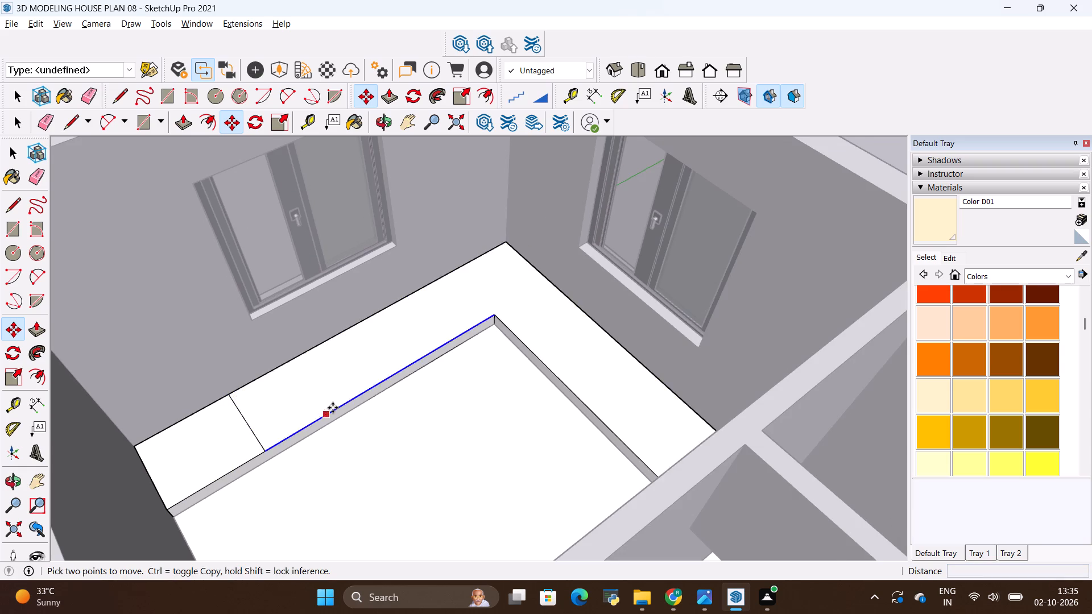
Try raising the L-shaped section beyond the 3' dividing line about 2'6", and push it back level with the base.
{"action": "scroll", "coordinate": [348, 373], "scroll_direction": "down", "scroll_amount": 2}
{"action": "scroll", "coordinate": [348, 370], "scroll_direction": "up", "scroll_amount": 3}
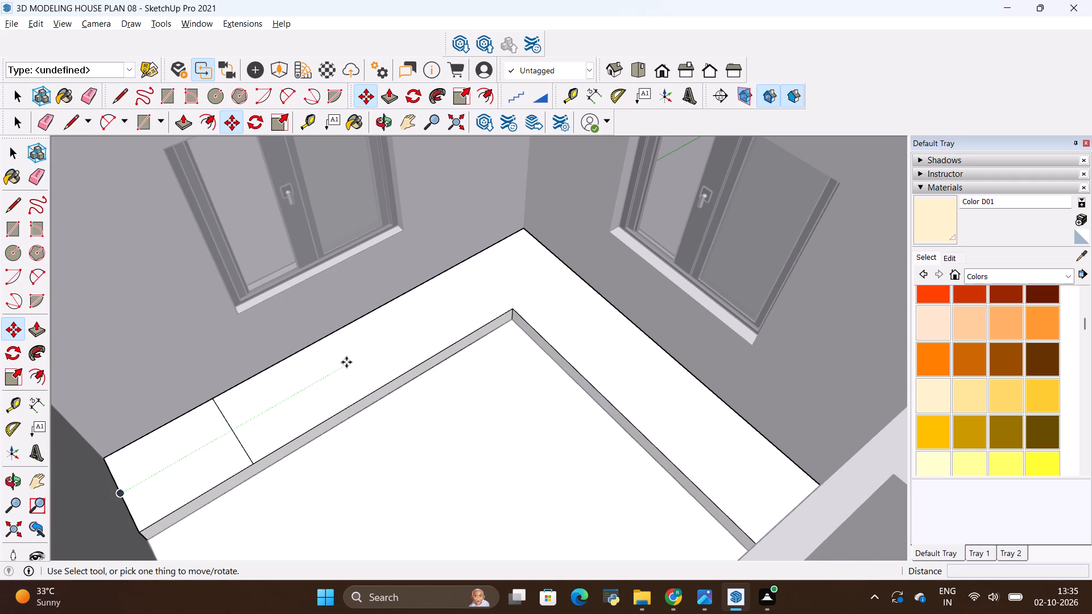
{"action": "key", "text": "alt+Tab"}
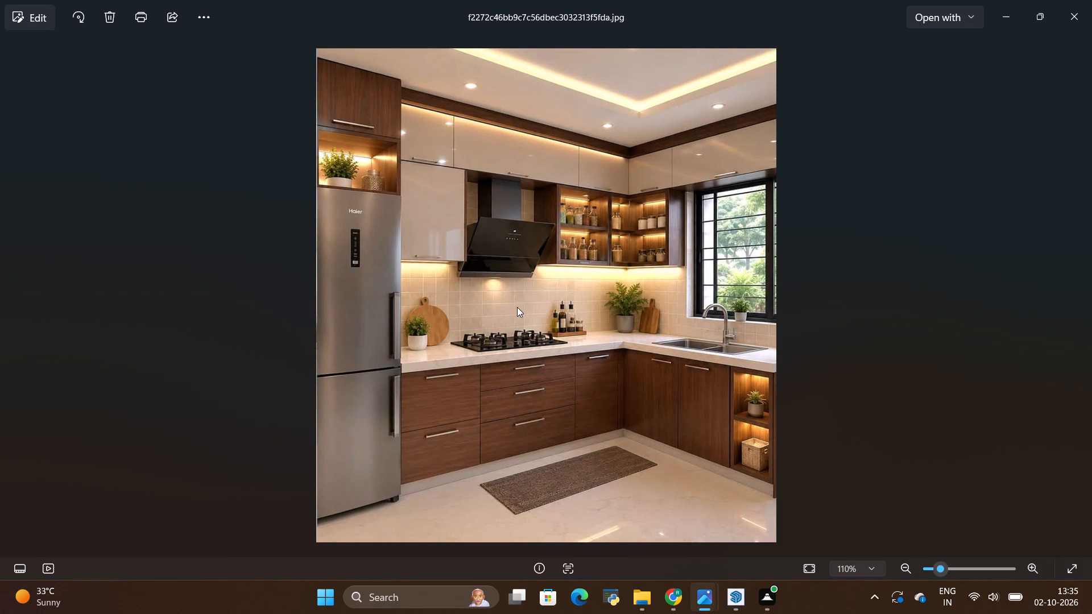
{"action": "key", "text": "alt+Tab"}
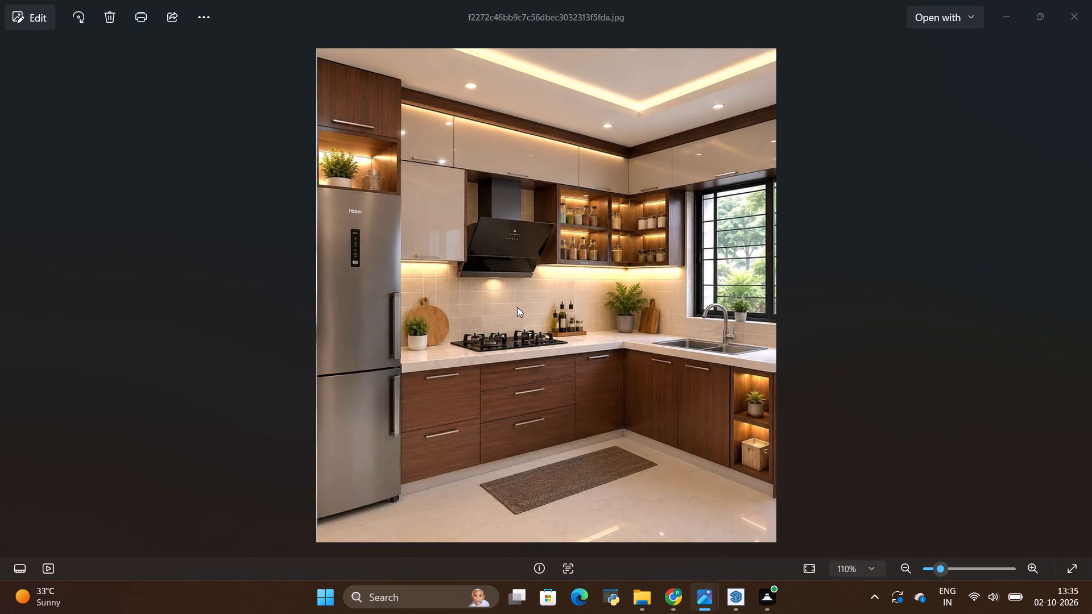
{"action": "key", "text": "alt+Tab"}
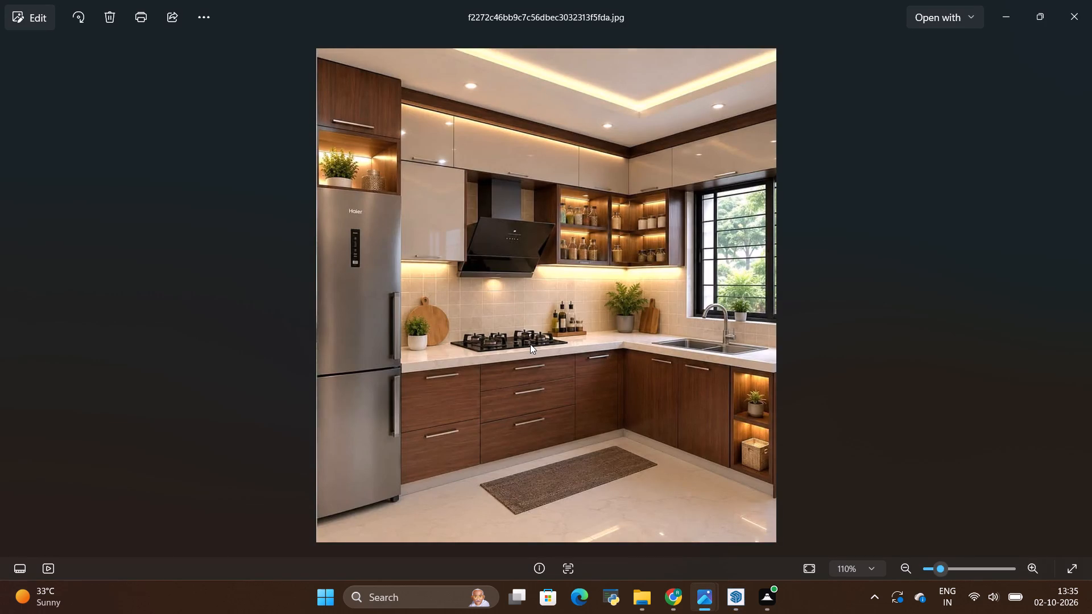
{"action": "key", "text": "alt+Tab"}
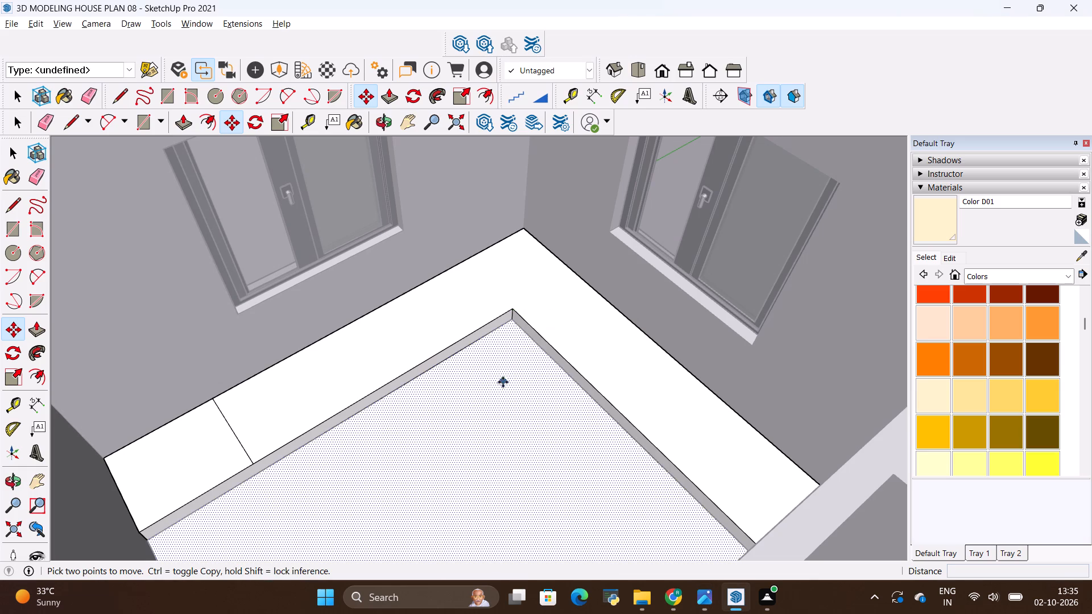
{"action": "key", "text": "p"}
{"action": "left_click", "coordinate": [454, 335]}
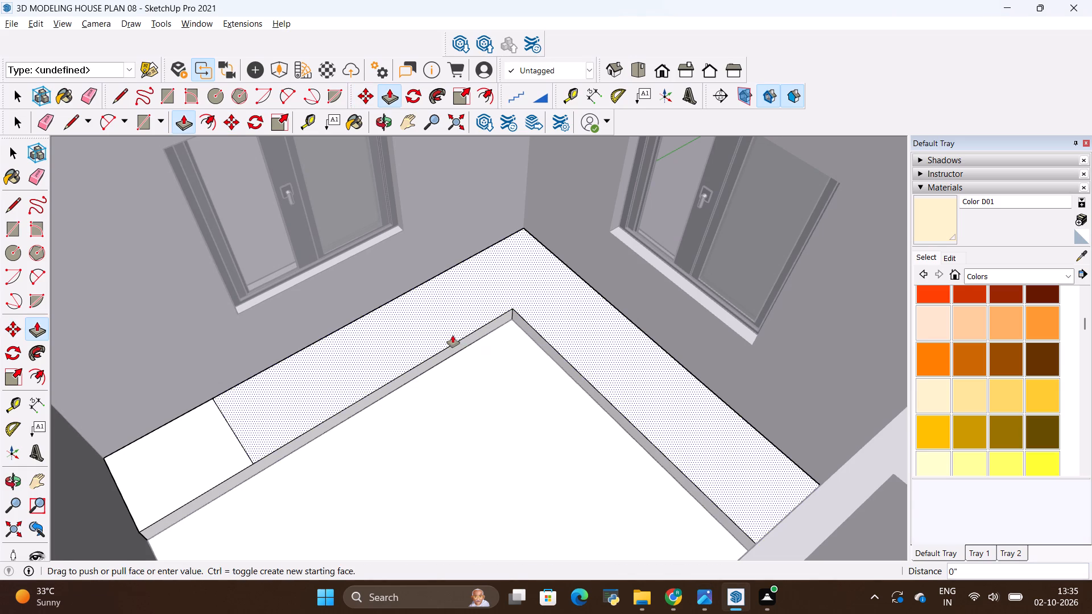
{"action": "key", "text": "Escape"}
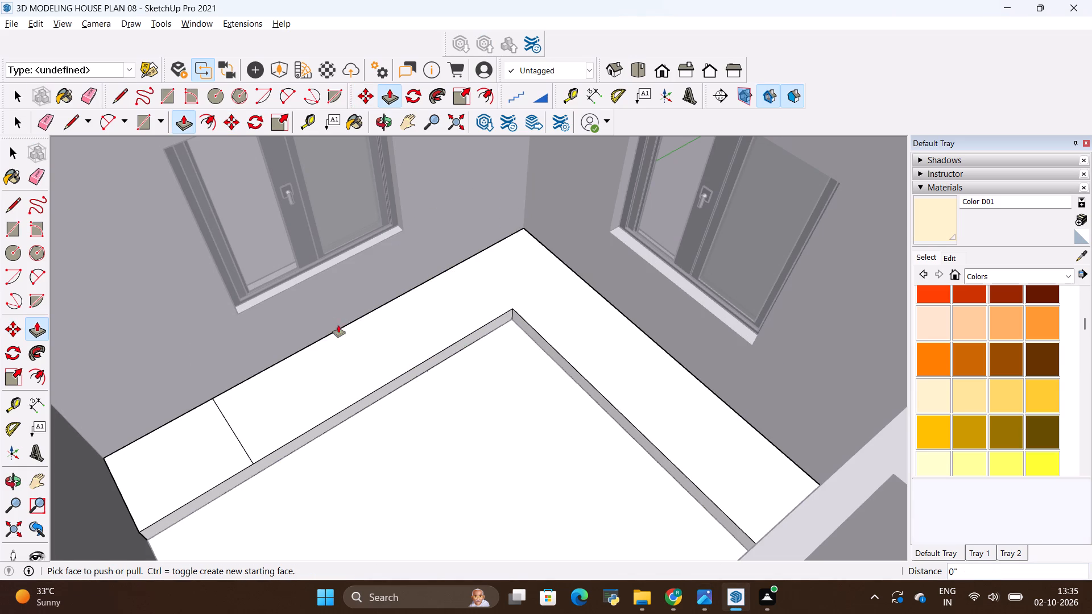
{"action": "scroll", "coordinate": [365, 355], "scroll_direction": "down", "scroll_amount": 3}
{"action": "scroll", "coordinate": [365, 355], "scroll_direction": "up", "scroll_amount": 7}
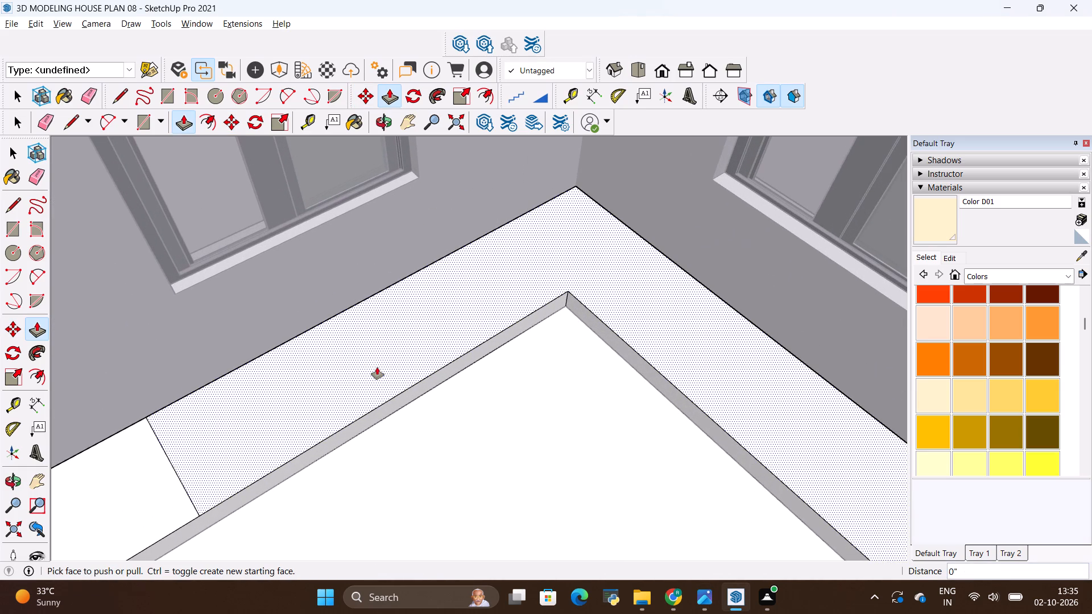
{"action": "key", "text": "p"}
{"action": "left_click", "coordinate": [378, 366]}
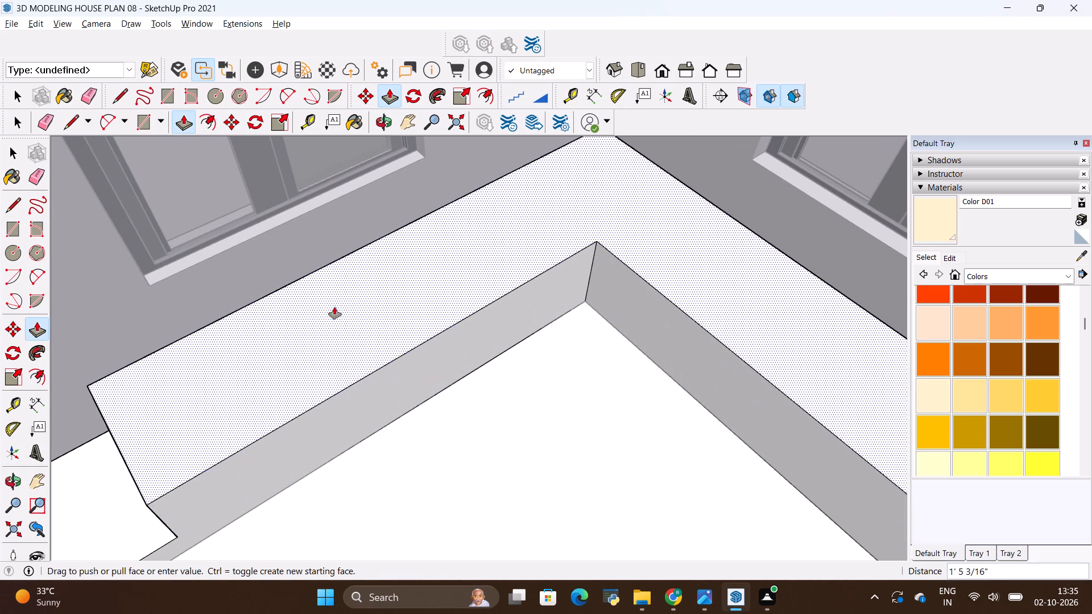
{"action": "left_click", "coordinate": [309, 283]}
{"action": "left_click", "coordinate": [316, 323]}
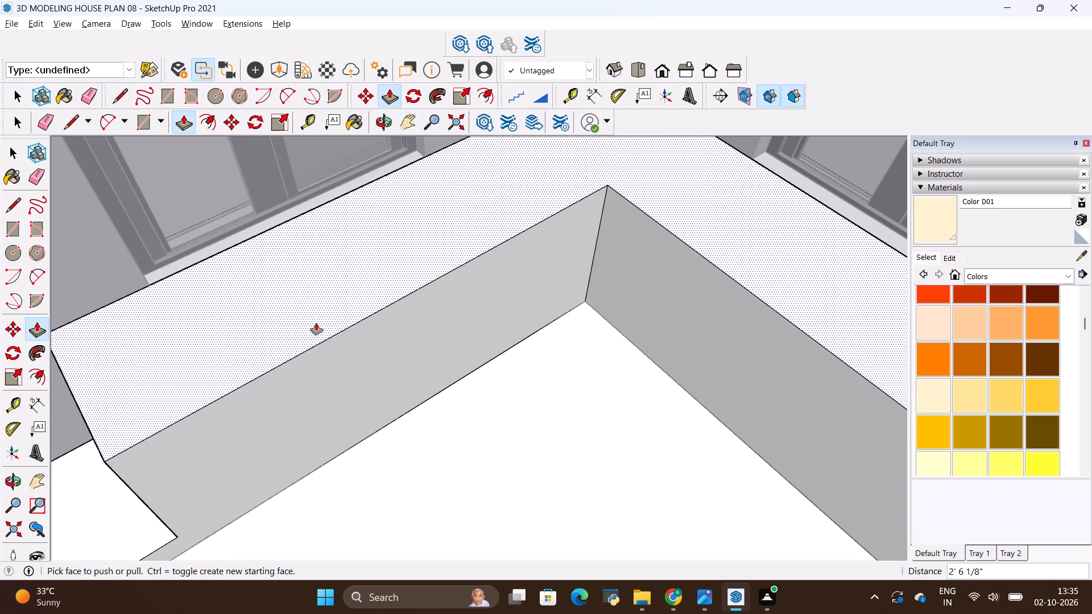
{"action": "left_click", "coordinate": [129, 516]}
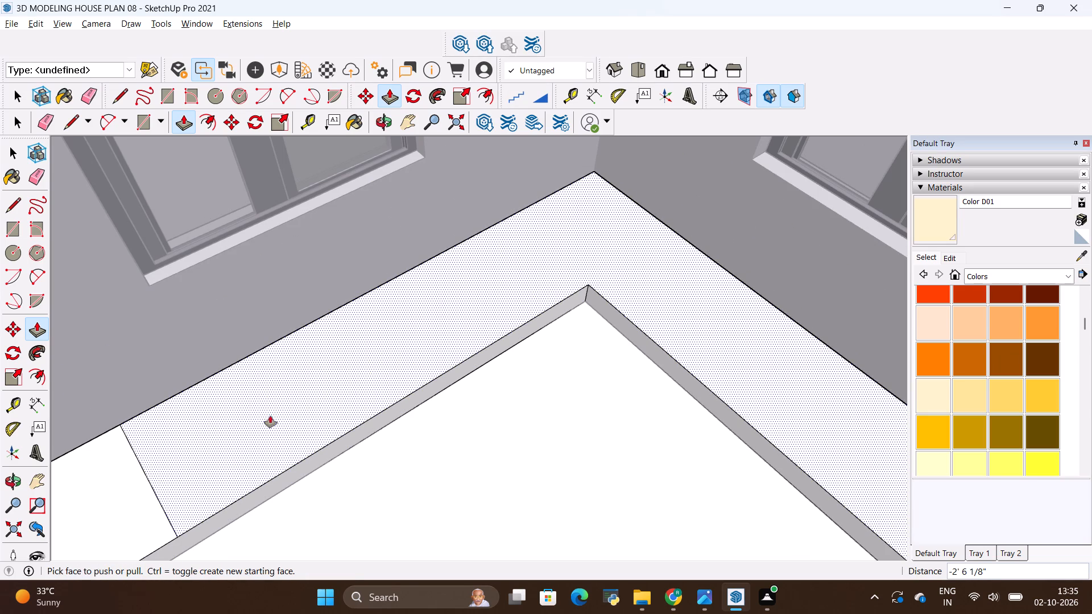
Group the L-shaped top face beyond the 3' dividing line together with its bounding edges.
{"action": "key", "text": "space"}
{"action": "double_click", "coordinate": [272, 414]}
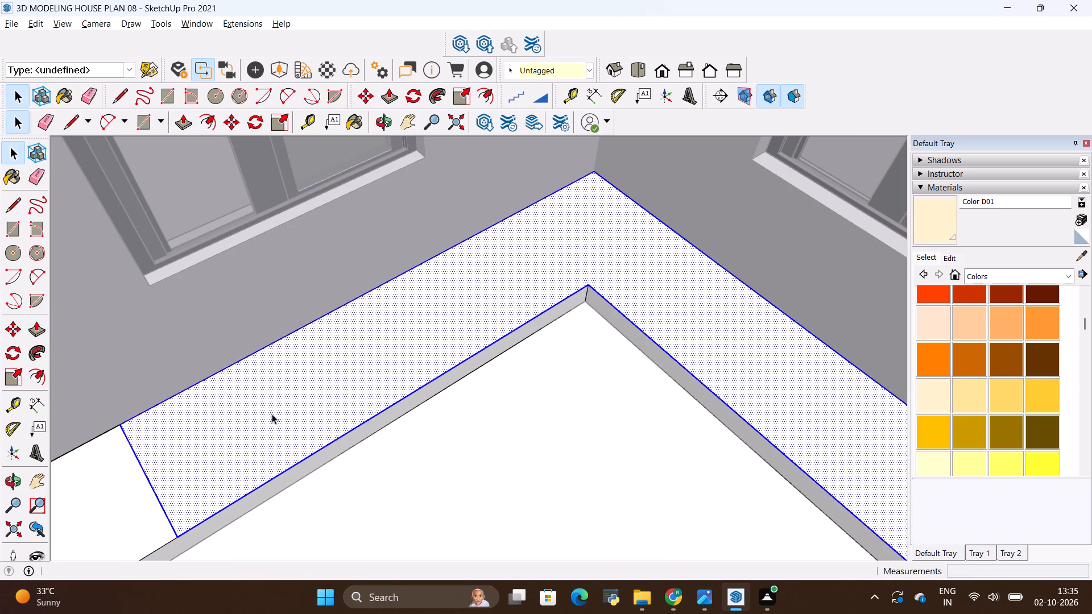
{"action": "right_click", "coordinate": [272, 414]}
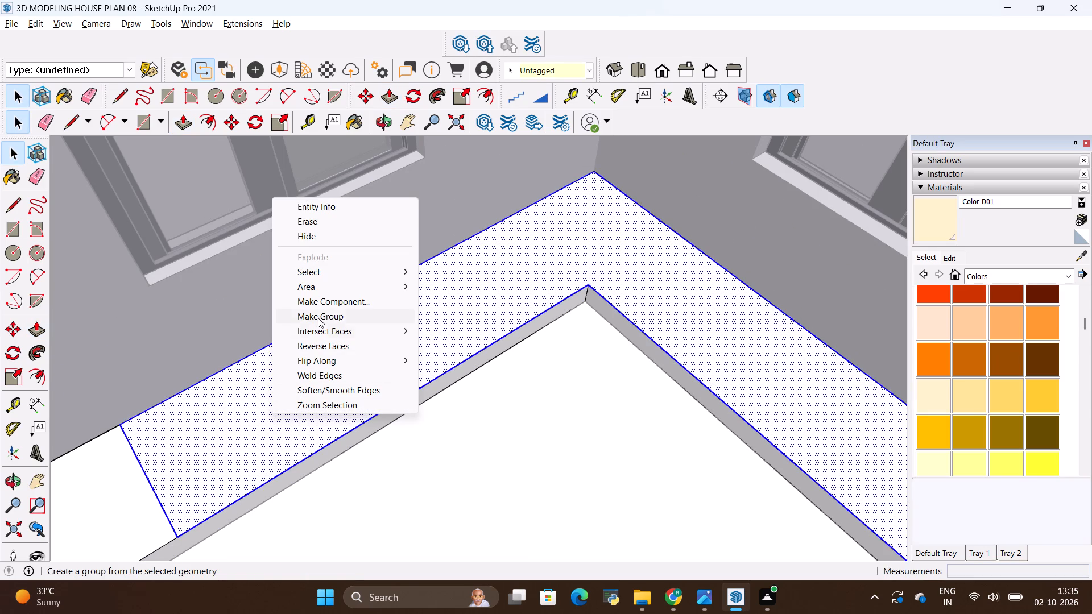
{"action": "left_click", "coordinate": [318, 314]}
Open the new L-shaped group and push/pull its face up 2'6" to form the base cabinet body.
{"action": "double_click", "coordinate": [324, 388]}
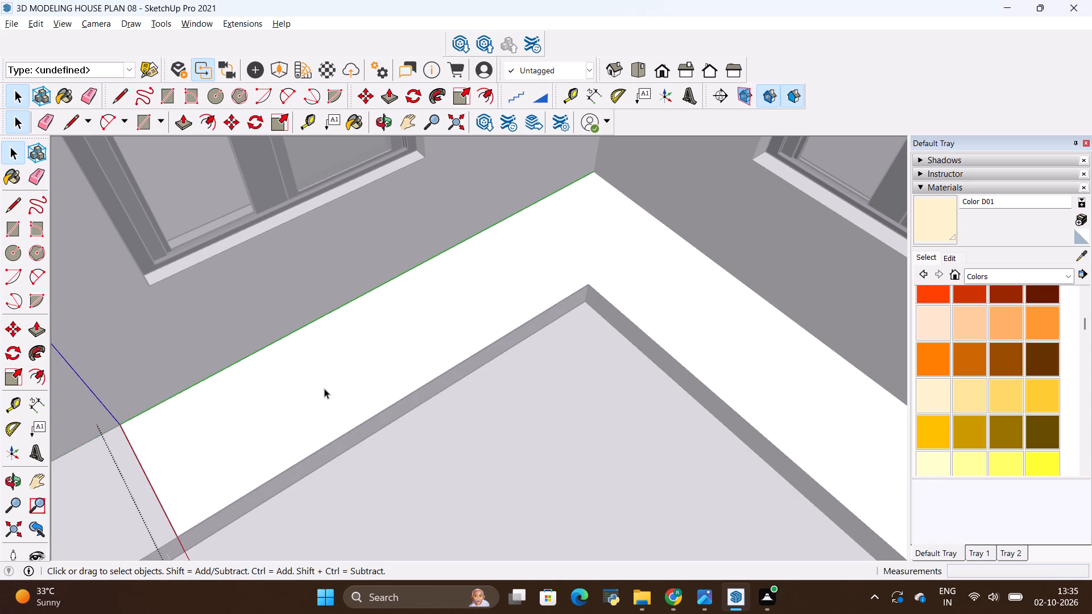
{"action": "key", "text": "p"}
{"action": "left_click", "coordinate": [325, 393]}
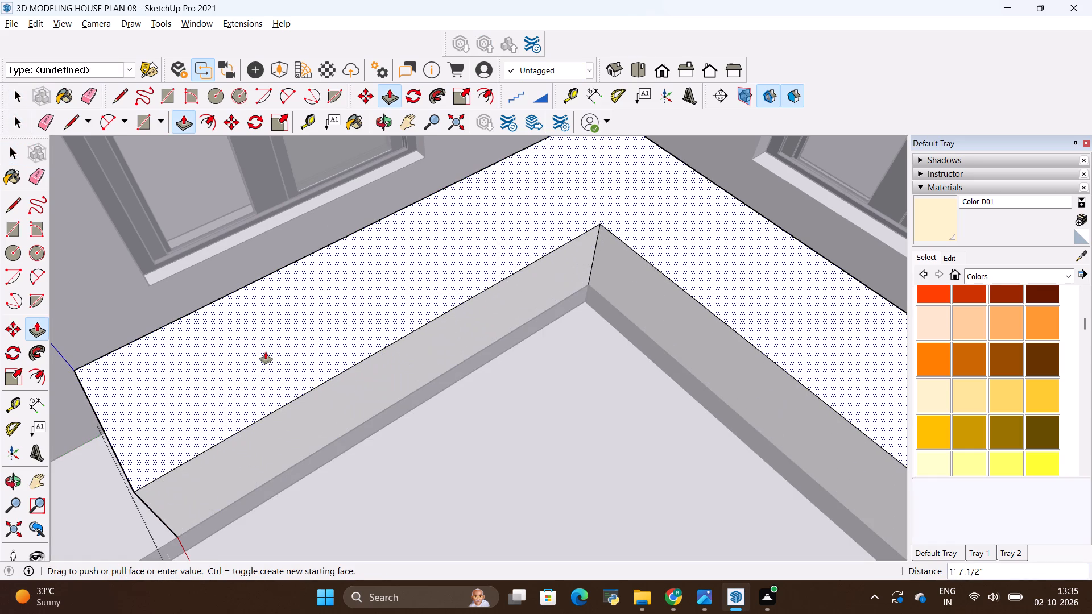
{"action": "scroll", "coordinate": [290, 342], "scroll_direction": "down", "scroll_amount": 4}
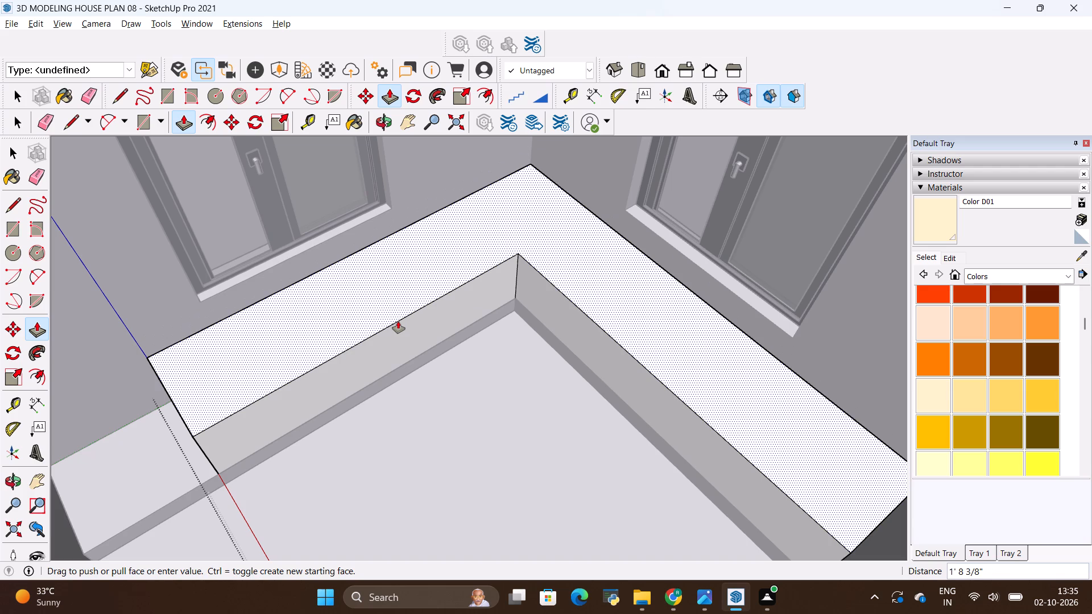
{"action": "scroll", "coordinate": [421, 318], "scroll_direction": "down", "scroll_amount": 6}
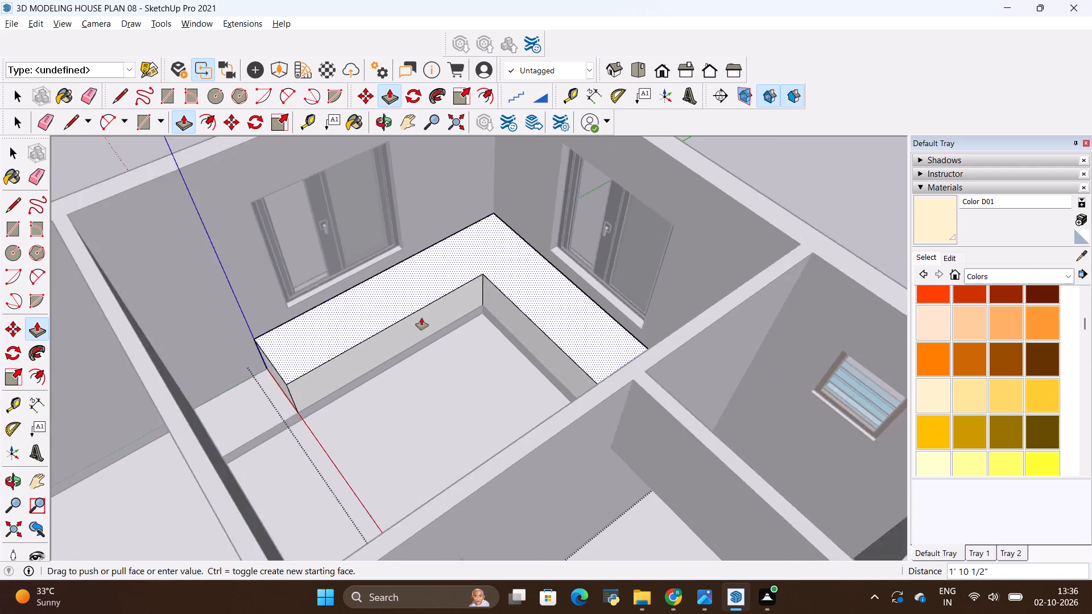
{"action": "scroll", "coordinate": [421, 318], "scroll_direction": "down", "scroll_amount": 2}
{"action": "middle_click_drag", "start_coordinate": [421, 318], "coordinate": [428, 285]}
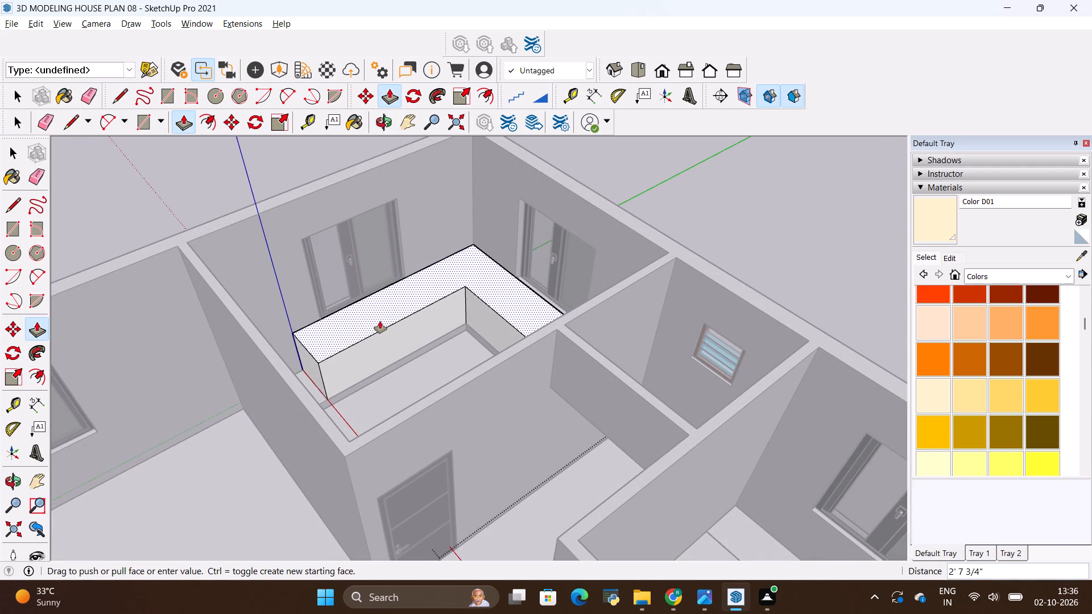
{"action": "key", "text": "alt+Tab"}
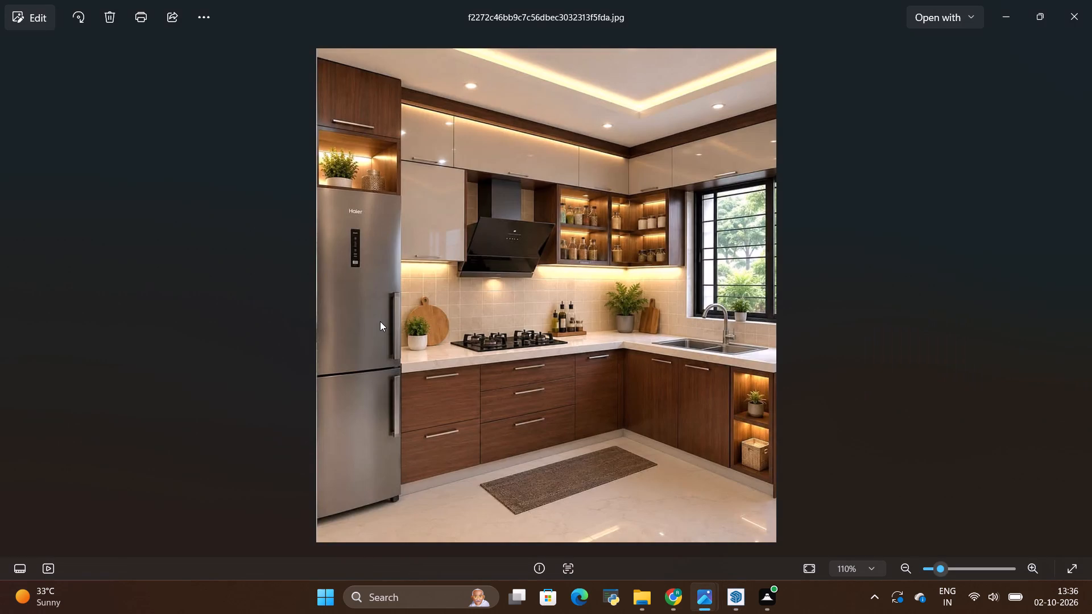
{"action": "key", "text": "alt+Tab"}
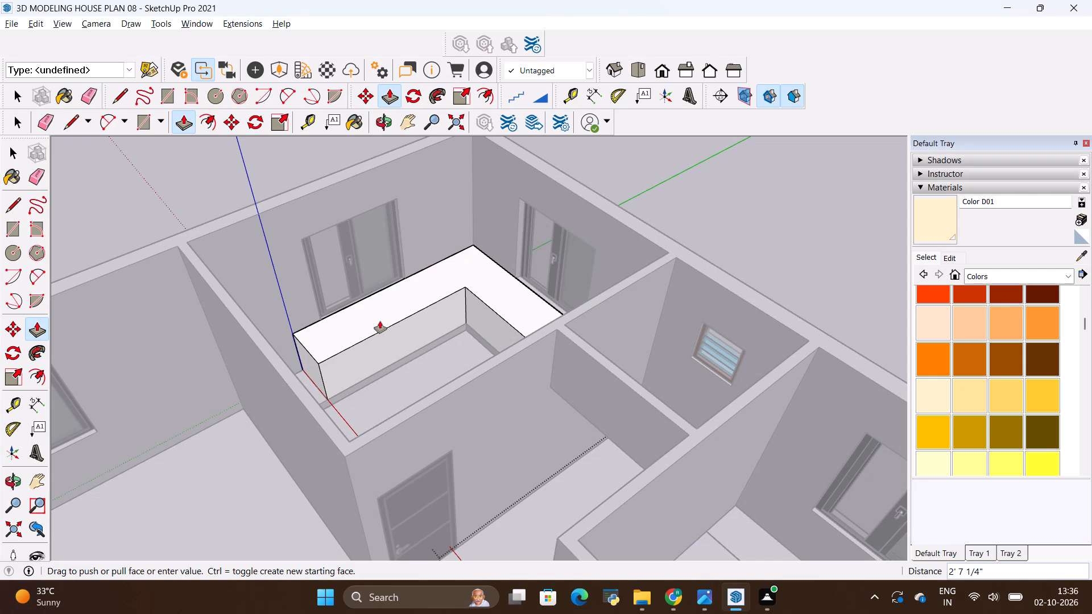
{"action": "scroll", "coordinate": [380, 321], "scroll_direction": "up", "scroll_amount": 8}
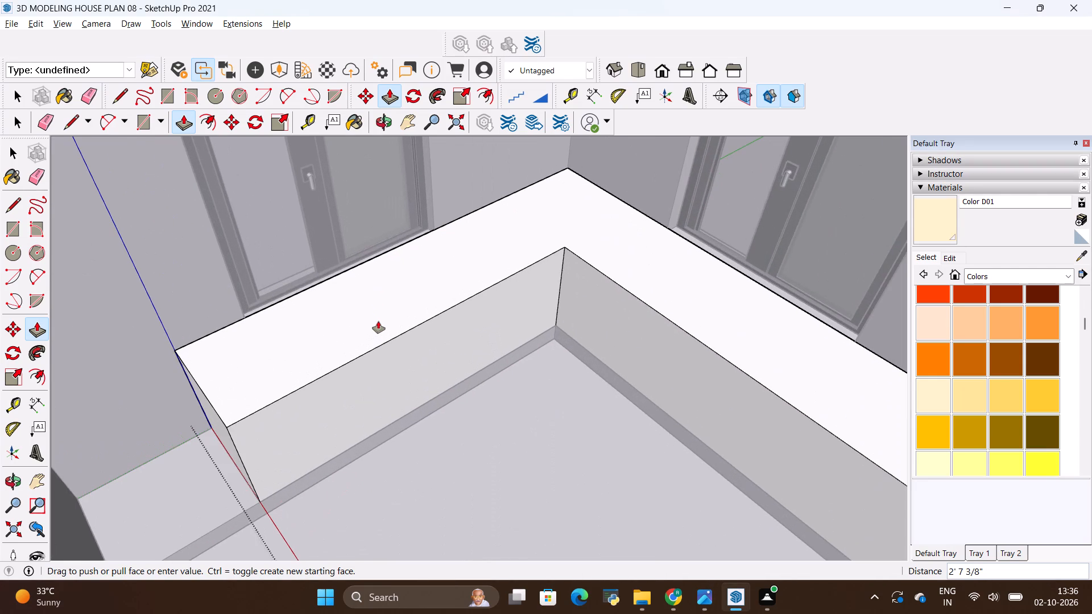
{"action": "key", "text": "alt+Tab"}
{"action": "key", "text": "alt+Tab"}
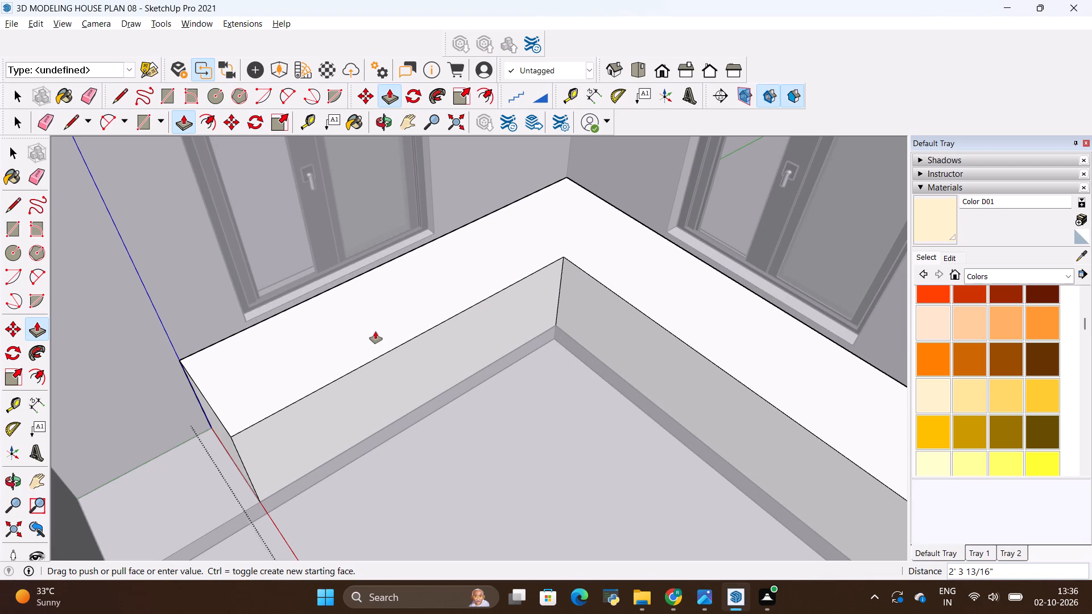
{"action": "key", "text": "BackSpace"}
{"action": "key", "text": "BackSpace"}
{"action": "type", "text": "2'6\""}
{"action": "key", "text": "Return"}
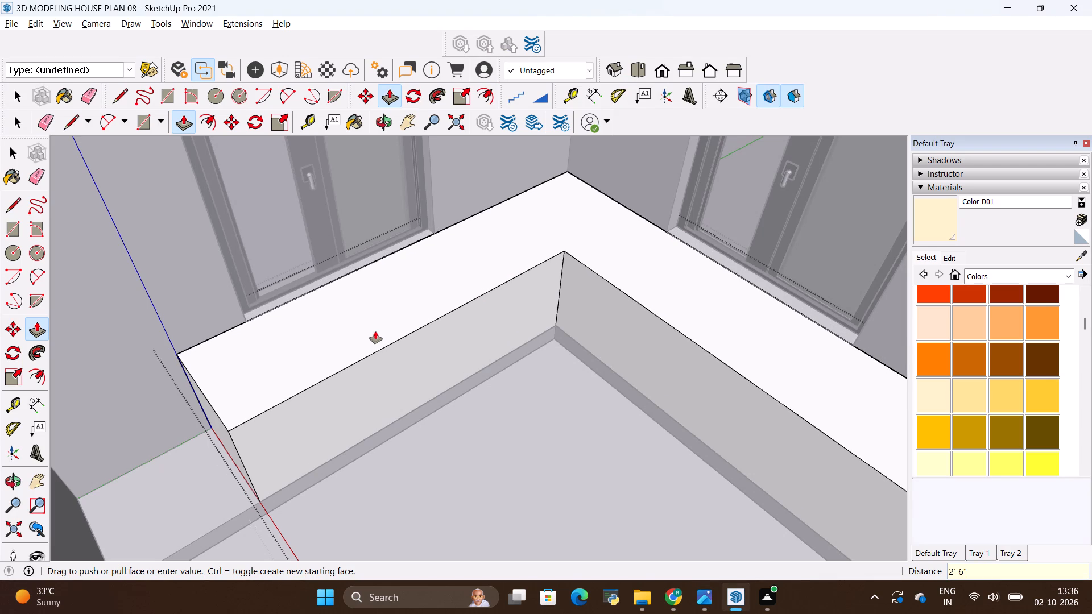
Examine the raised L-shaped cabinet body from around the room and compare it with the kitchen reference photo.
{"action": "scroll", "coordinate": [369, 302], "scroll_direction": "down", "scroll_amount": 6}
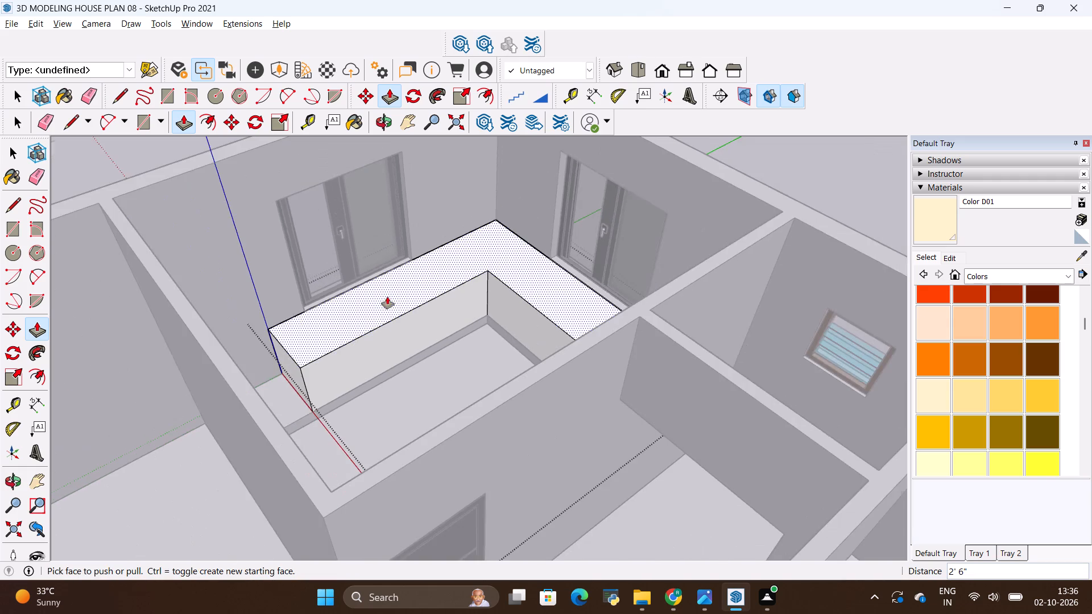
{"action": "scroll", "coordinate": [399, 292], "scroll_direction": "down", "scroll_amount": 5}
{"action": "scroll", "coordinate": [430, 222], "scroll_direction": "up", "scroll_amount": 4}
{"action": "scroll", "coordinate": [428, 304], "scroll_direction": "up", "scroll_amount": 2}
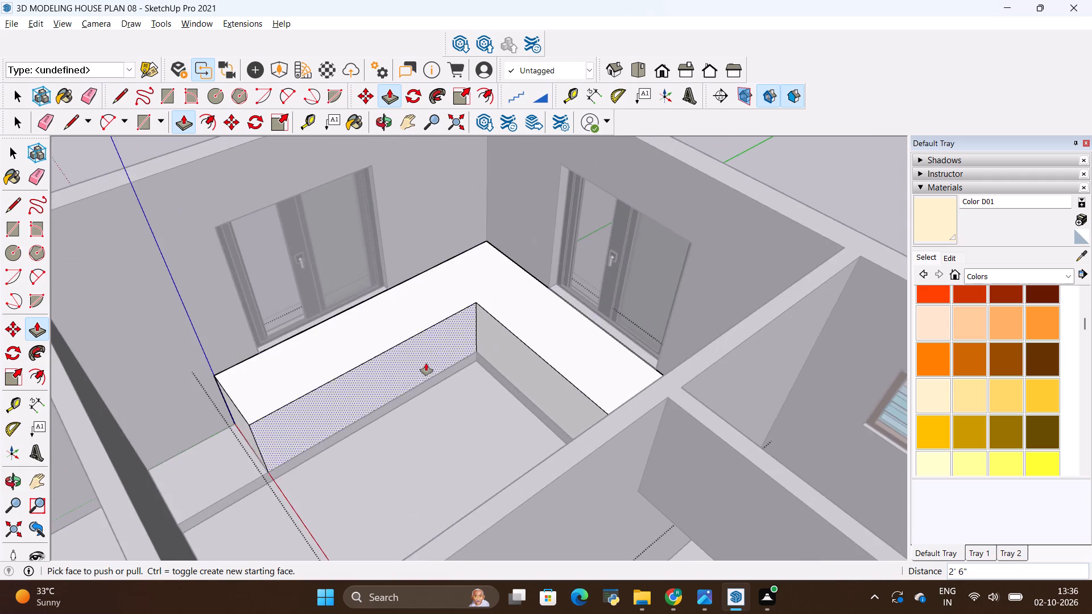
{"action": "middle_click_drag", "start_coordinate": [428, 388], "coordinate": [418, 374]}
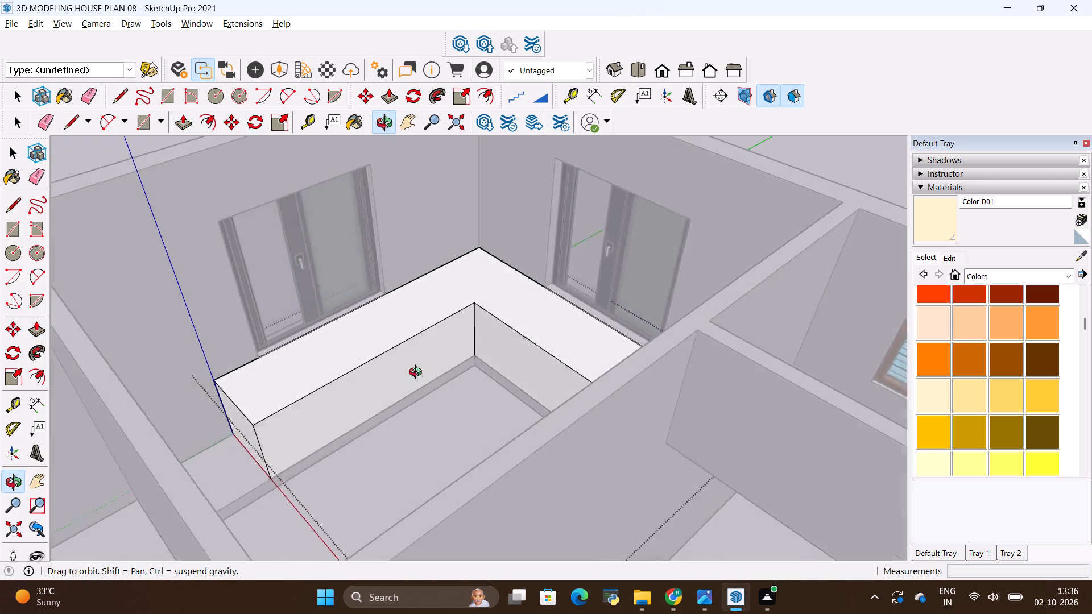
{"action": "middle_click_drag", "start_coordinate": [418, 374], "coordinate": [390, 379]}
{"action": "key", "text": "alt+Tab"}
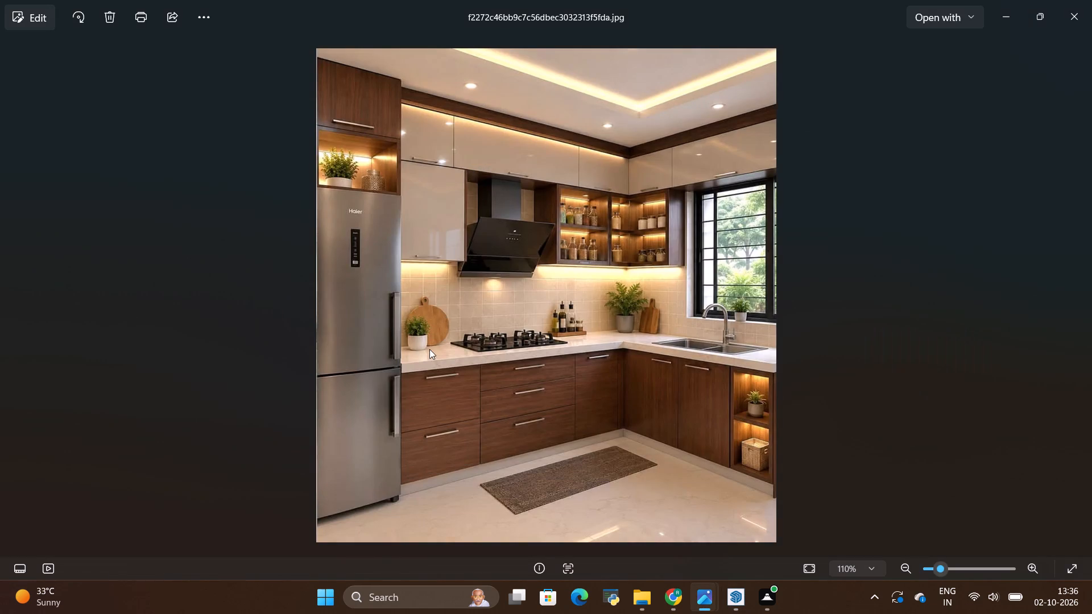
{"action": "key", "text": "alt+Tab"}
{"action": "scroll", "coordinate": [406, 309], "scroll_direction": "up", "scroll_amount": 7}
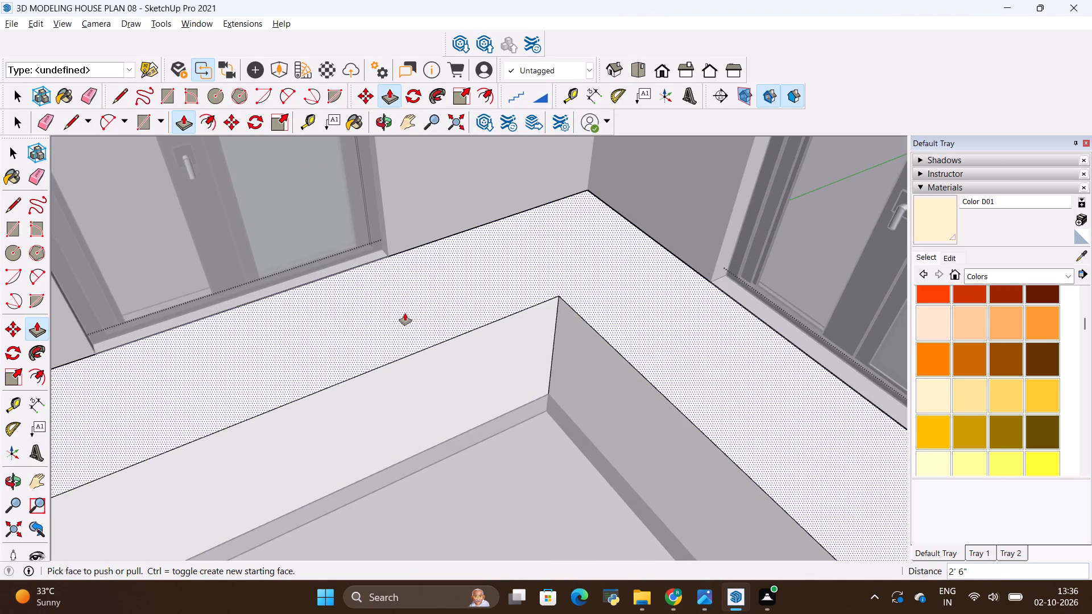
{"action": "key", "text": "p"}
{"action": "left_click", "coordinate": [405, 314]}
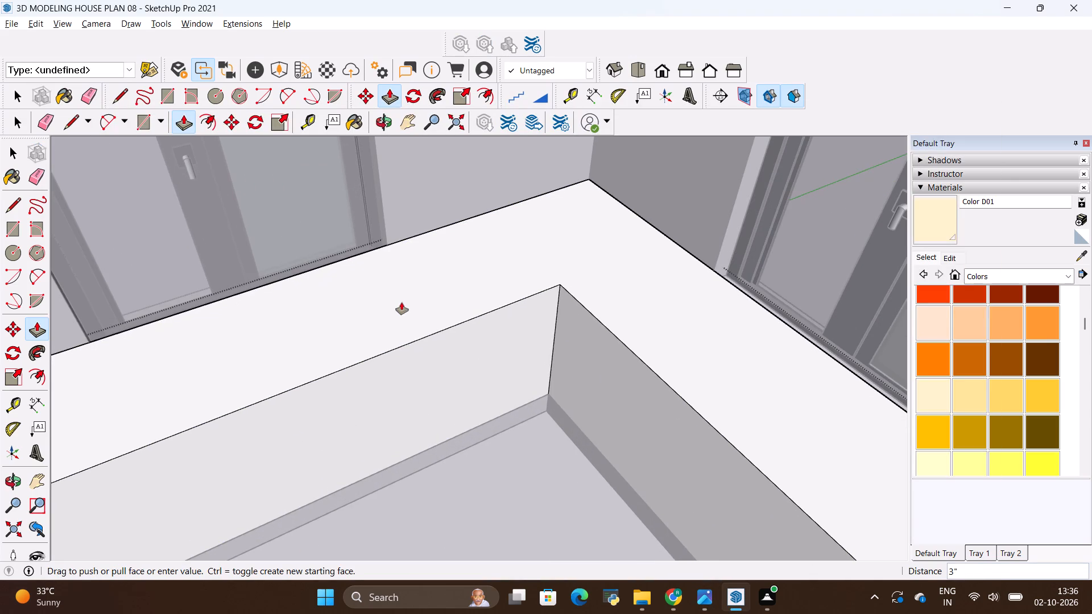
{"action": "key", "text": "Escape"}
Group all connected faces and edges of the raised L-shaped cabinet body inside its current group.
{"action": "key", "text": "space"}
{"action": "triple_click", "coordinate": [402, 320]}
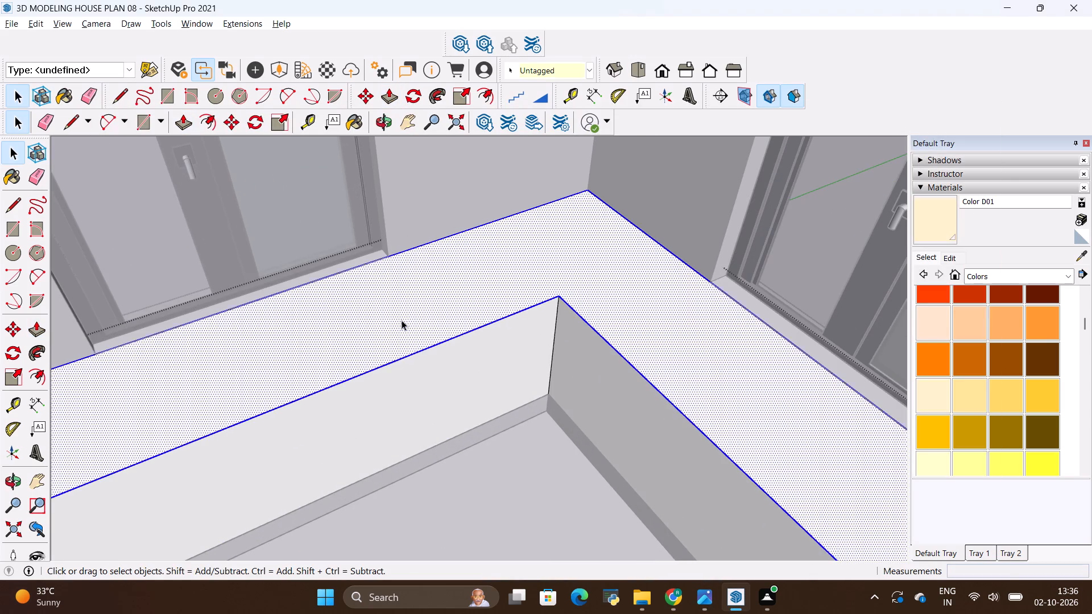
{"action": "triple_click", "coordinate": [402, 320]}
{"action": "left_click", "coordinate": [402, 320]}
{"action": "right_click", "coordinate": [402, 320]}
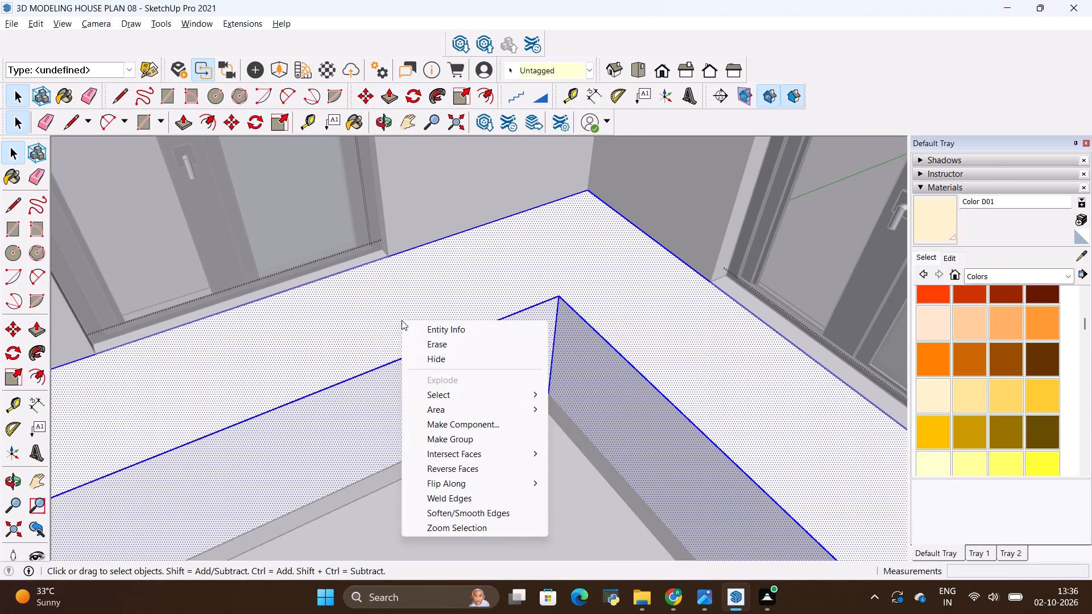
{"action": "left_click", "coordinate": [431, 433]}
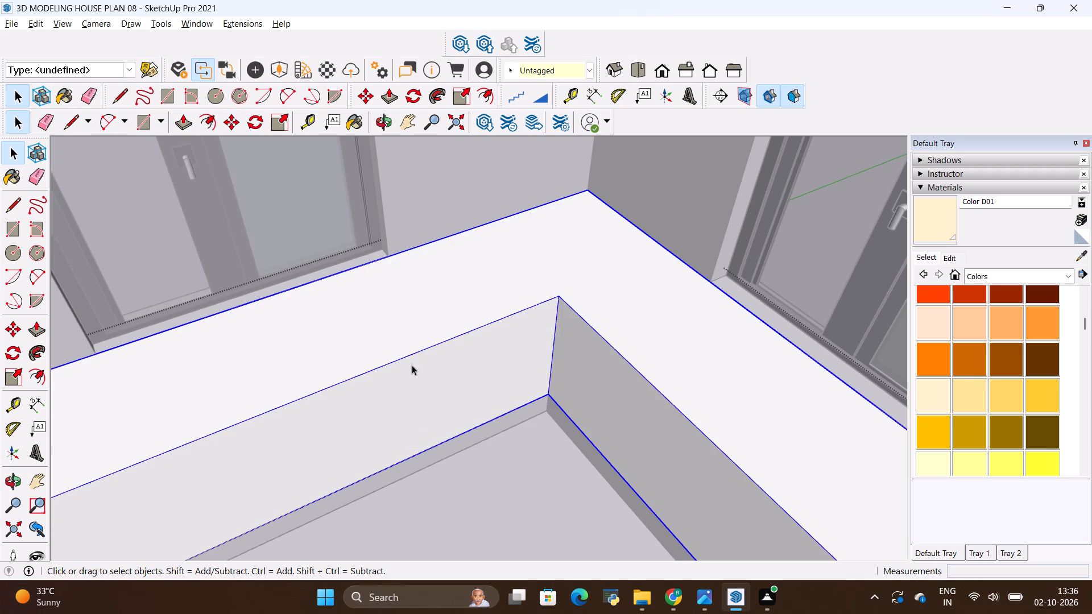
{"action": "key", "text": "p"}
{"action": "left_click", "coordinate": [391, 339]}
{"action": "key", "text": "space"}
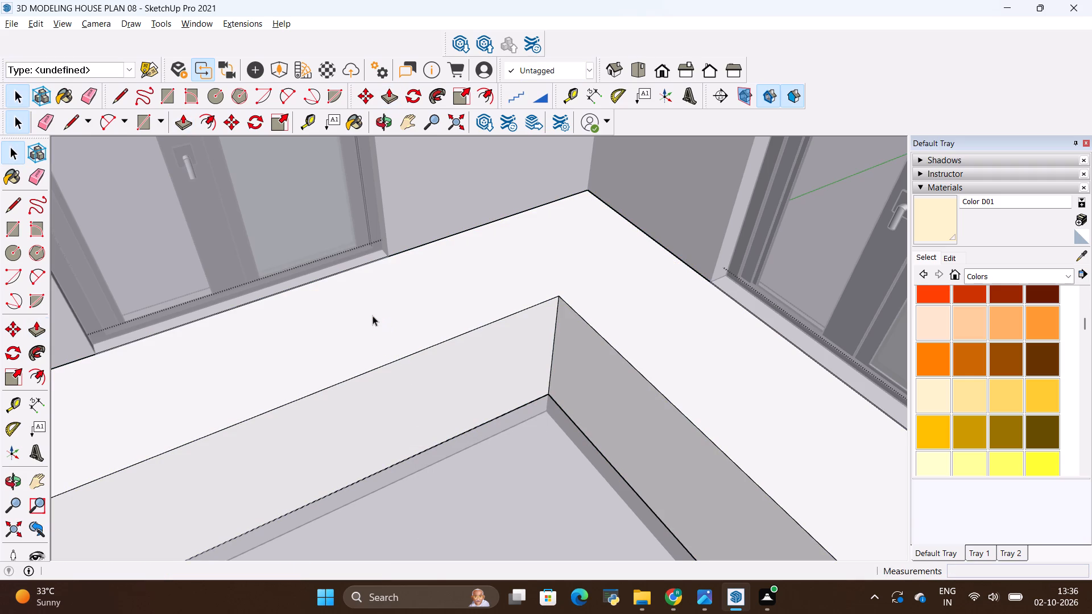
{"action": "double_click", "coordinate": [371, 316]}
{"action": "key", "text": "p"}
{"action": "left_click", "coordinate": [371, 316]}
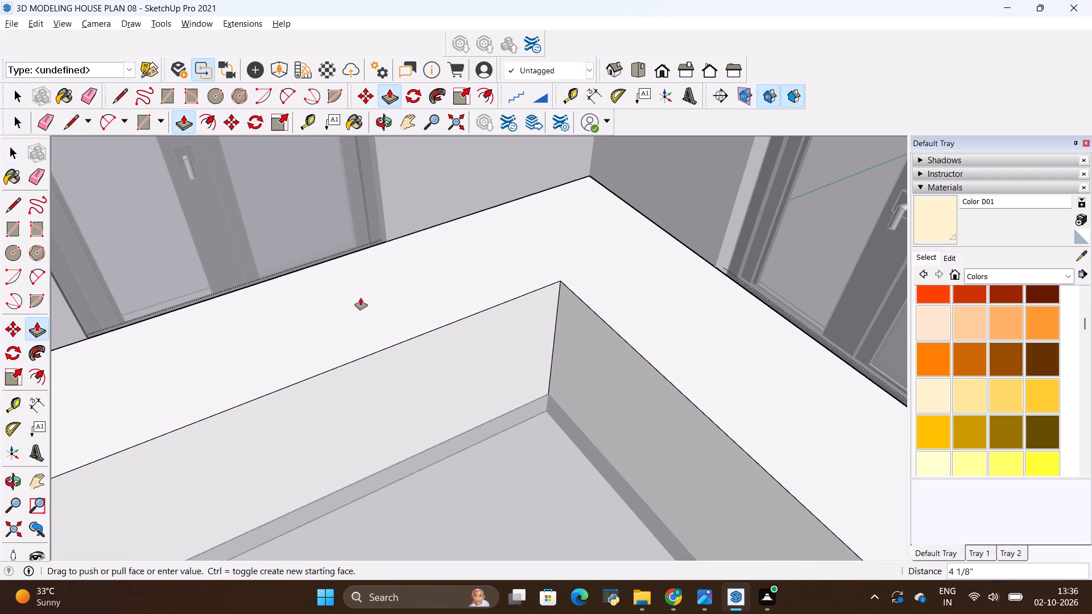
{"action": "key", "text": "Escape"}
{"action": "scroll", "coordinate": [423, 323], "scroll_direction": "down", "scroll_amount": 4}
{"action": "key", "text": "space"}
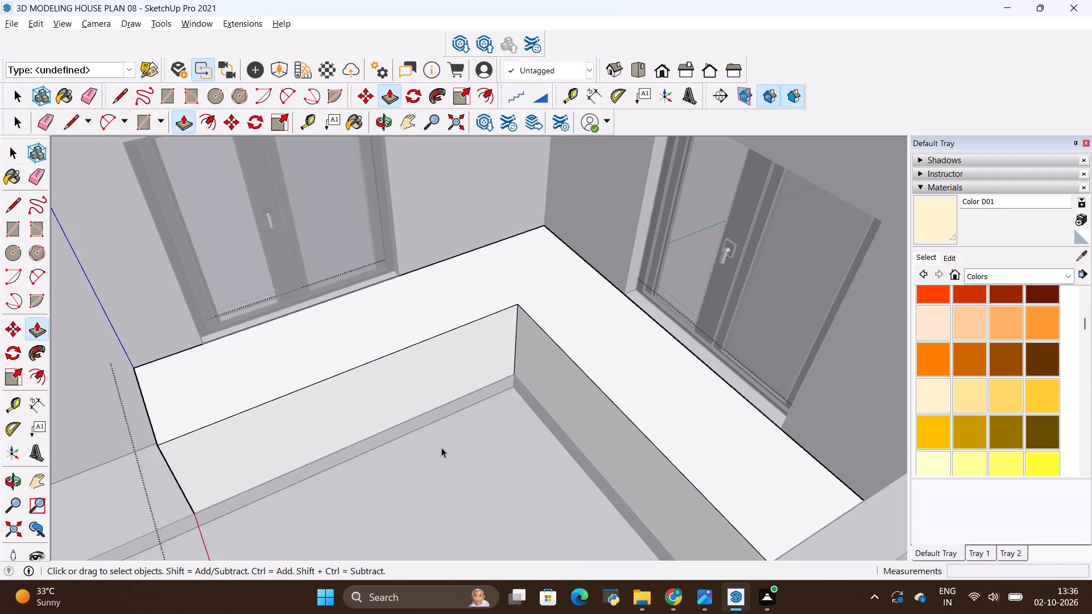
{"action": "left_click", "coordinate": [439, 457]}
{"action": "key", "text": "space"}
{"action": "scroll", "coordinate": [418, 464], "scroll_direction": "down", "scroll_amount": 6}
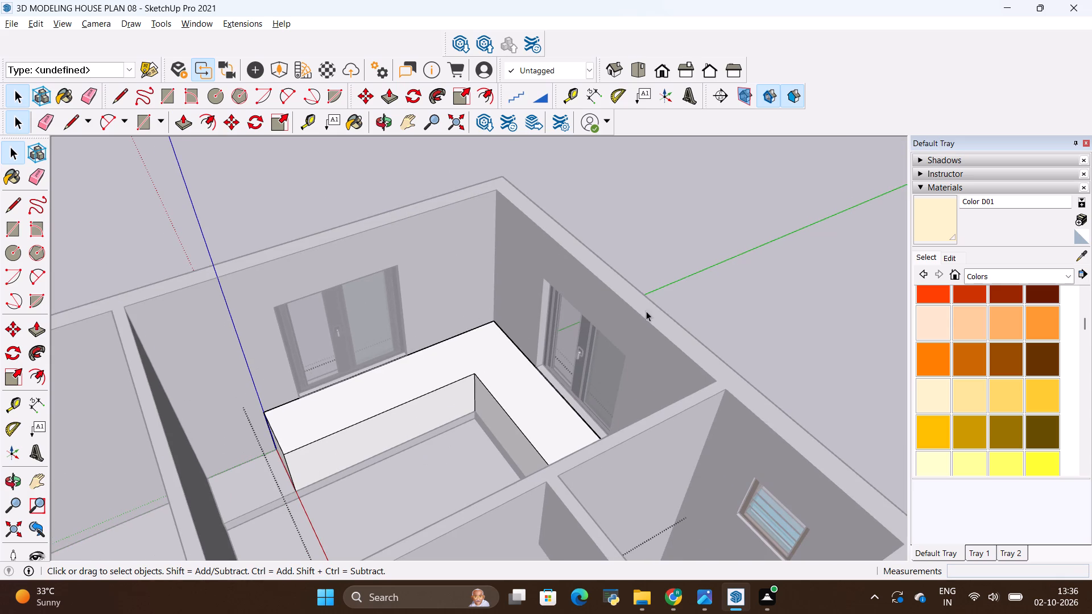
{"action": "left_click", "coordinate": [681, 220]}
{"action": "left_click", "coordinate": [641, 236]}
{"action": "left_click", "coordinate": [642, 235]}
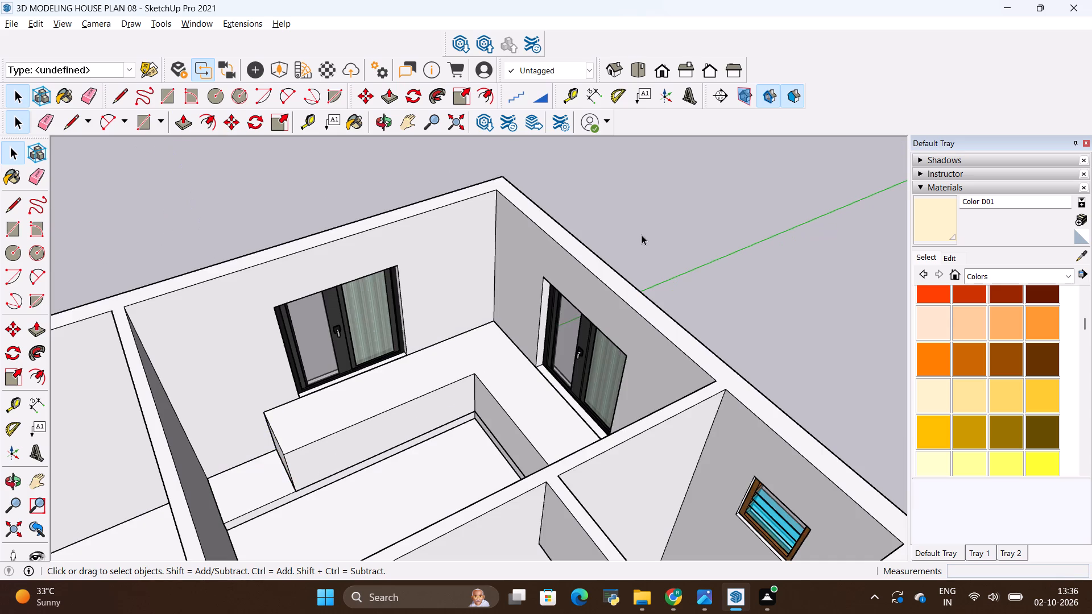
Reopen the kitchen's nested groups for editing, down to the innermost group holding the L-shaped cabinet body.
{"action": "scroll", "coordinate": [399, 383], "scroll_direction": "up", "scroll_amount": 3}
{"action": "key", "text": "p"}
{"action": "left_click", "coordinate": [399, 383]}
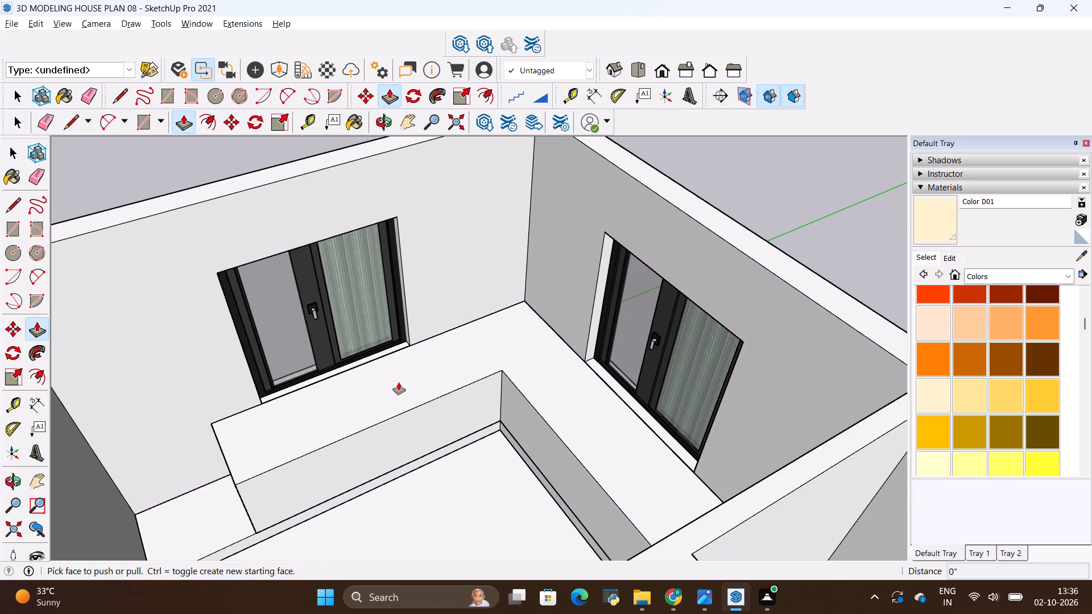
{"action": "key", "text": "space"}
{"action": "double_click", "coordinate": [395, 381]}
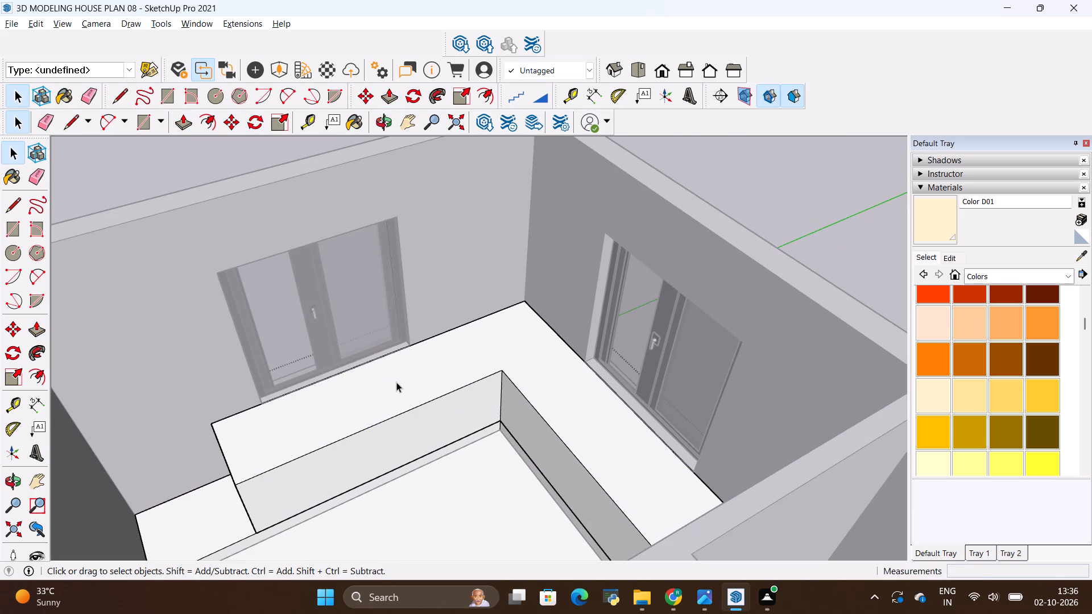
{"action": "key", "text": "p"}
{"action": "left_click", "coordinate": [439, 377]}
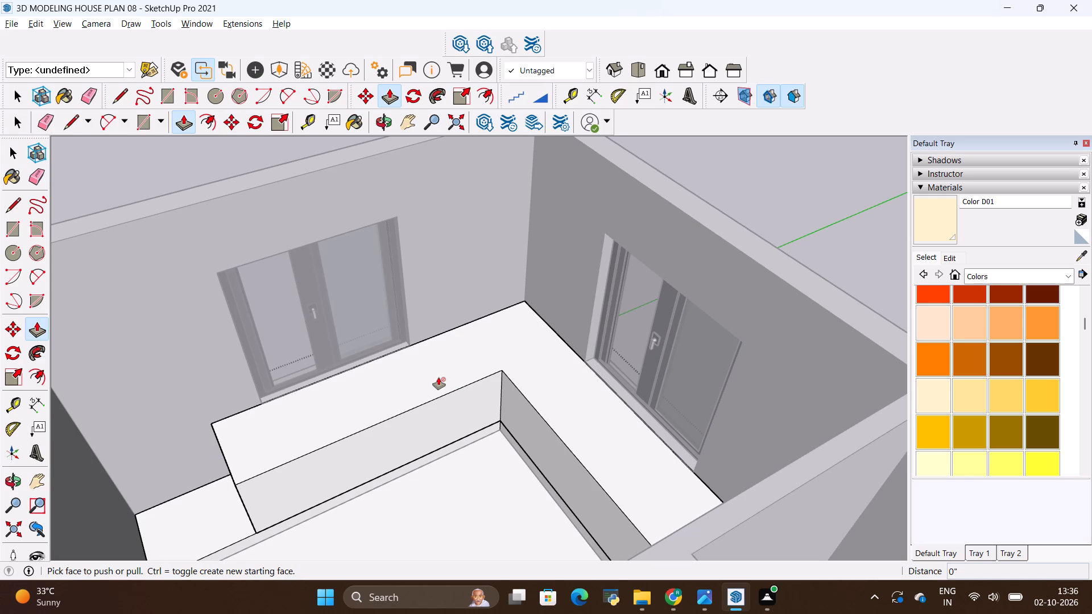
{"action": "key", "text": "p"}
{"action": "left_click", "coordinate": [420, 388]}
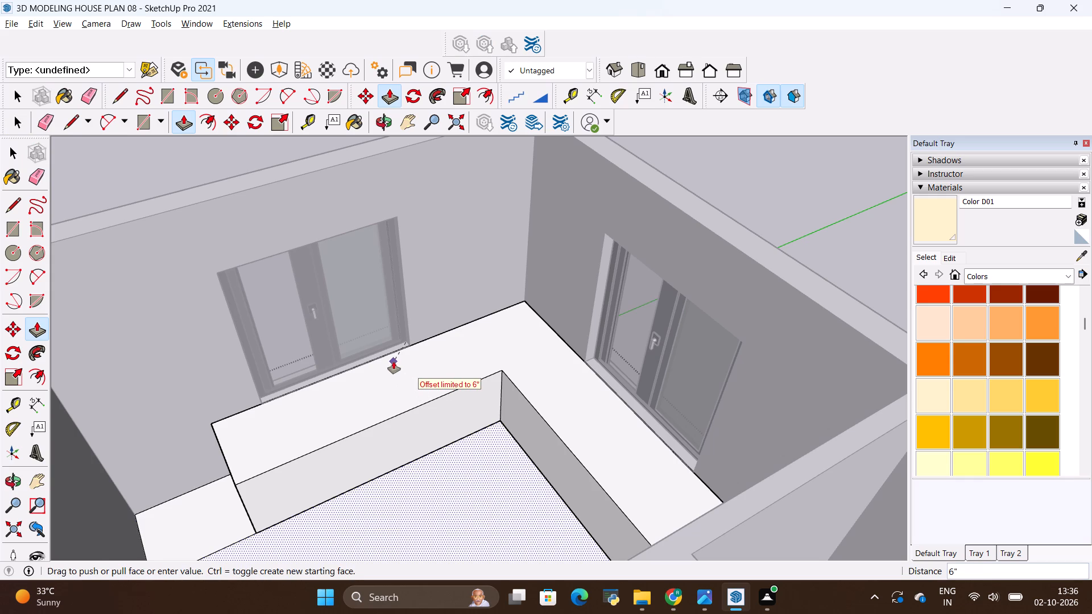
{"action": "key", "text": "Escape"}
{"action": "scroll", "coordinate": [417, 413], "scroll_direction": "up", "scroll_amount": 4}
{"action": "key", "text": "space"}
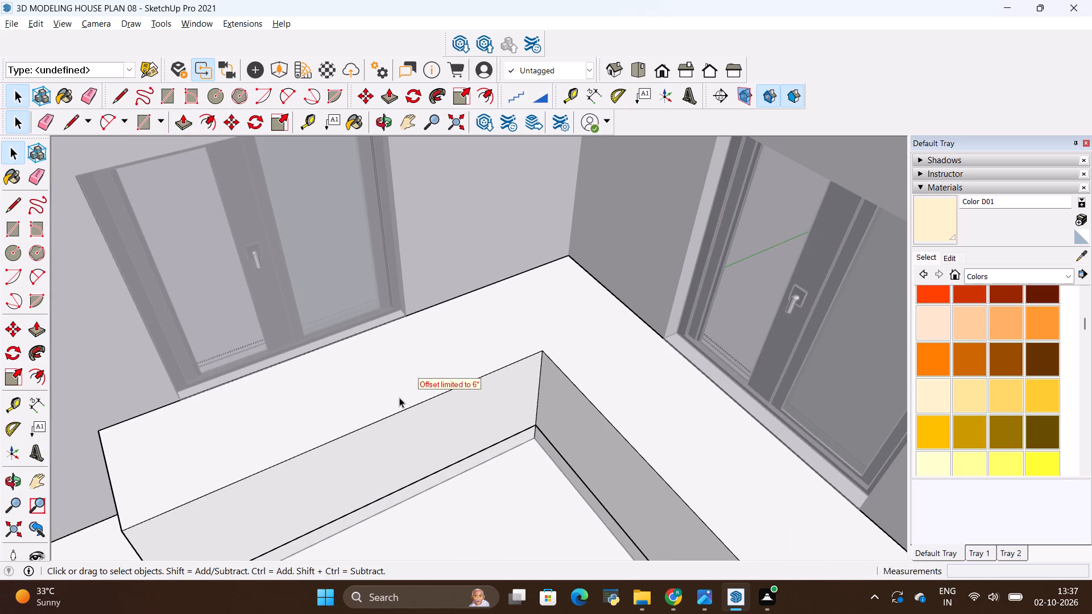
{"action": "double_click", "coordinate": [399, 397]}
{"action": "key", "text": "p"}
{"action": "left_click", "coordinate": [397, 394]}
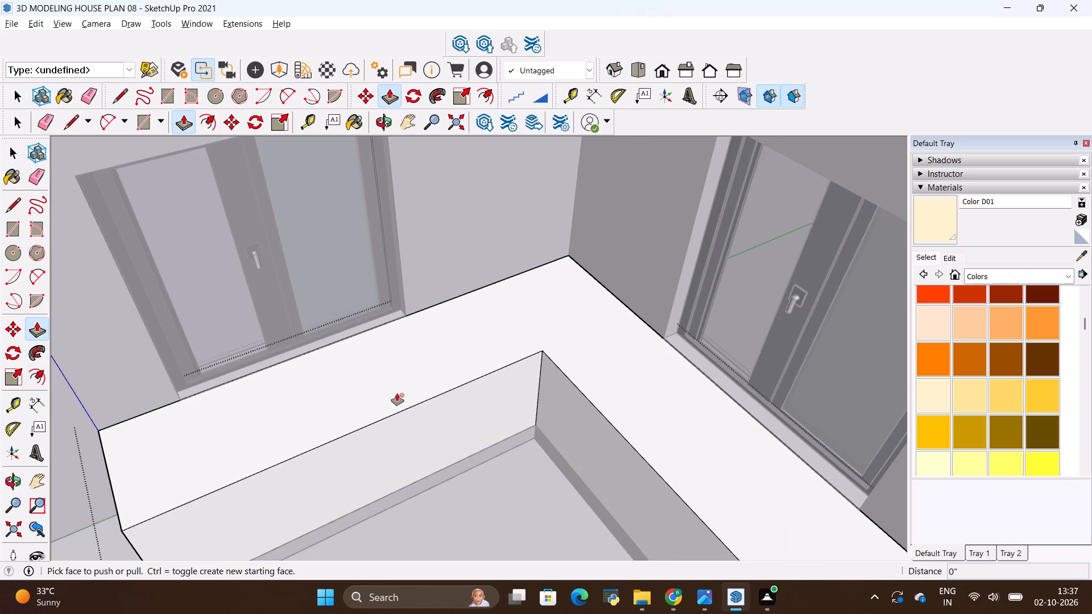
{"action": "double_click", "coordinate": [383, 393]}
{"action": "key", "text": "space"}
{"action": "double_click", "coordinate": [384, 393]}
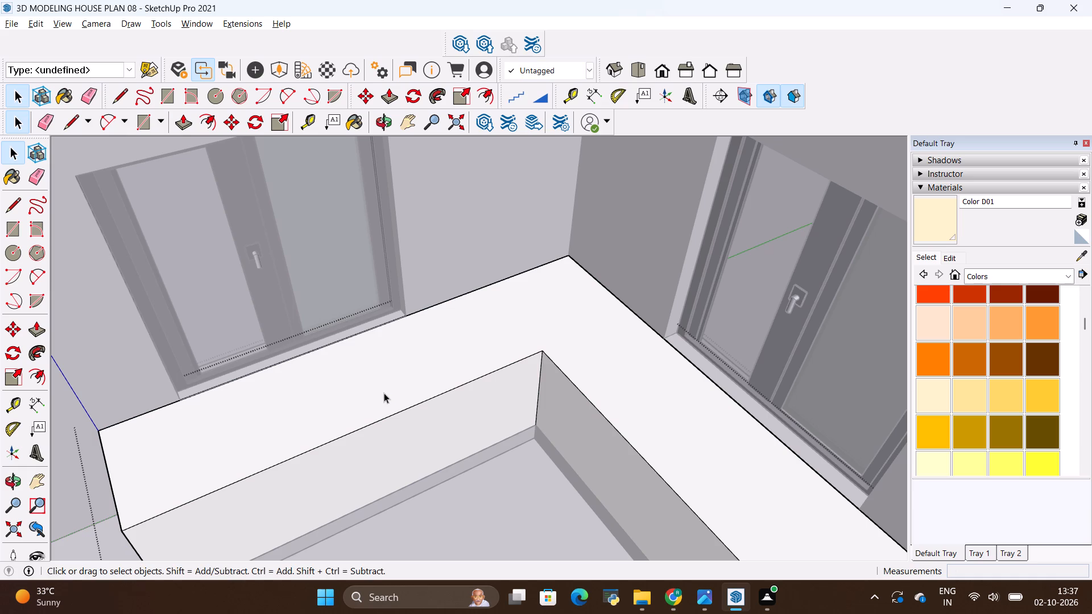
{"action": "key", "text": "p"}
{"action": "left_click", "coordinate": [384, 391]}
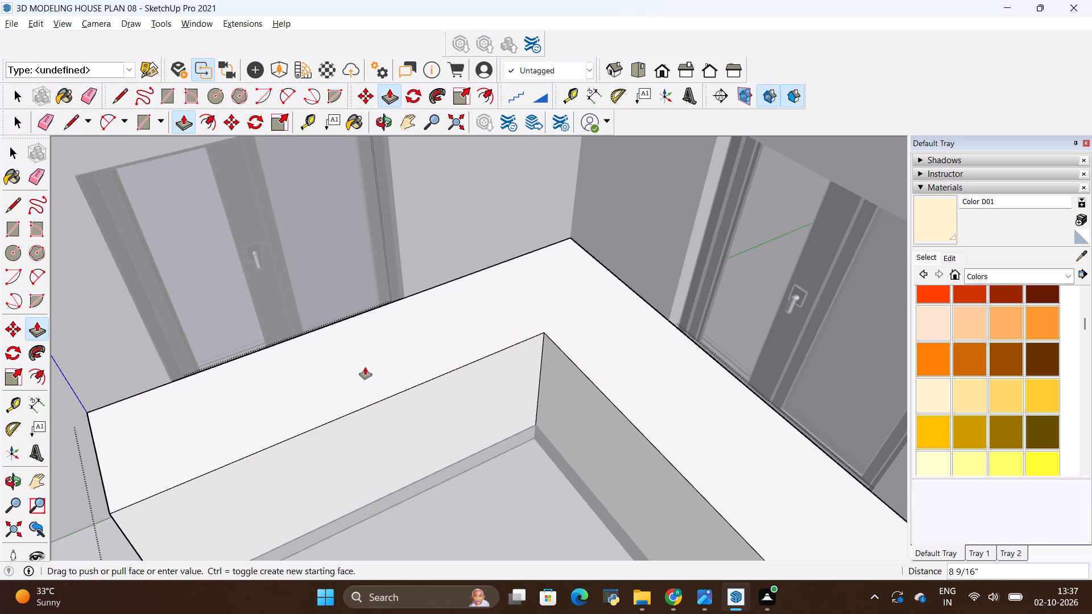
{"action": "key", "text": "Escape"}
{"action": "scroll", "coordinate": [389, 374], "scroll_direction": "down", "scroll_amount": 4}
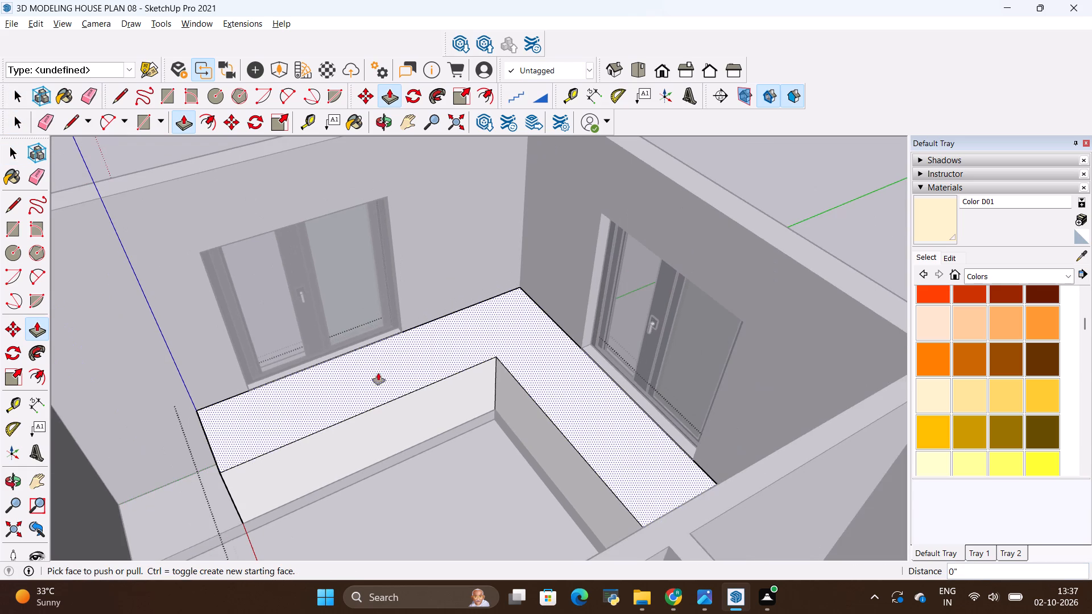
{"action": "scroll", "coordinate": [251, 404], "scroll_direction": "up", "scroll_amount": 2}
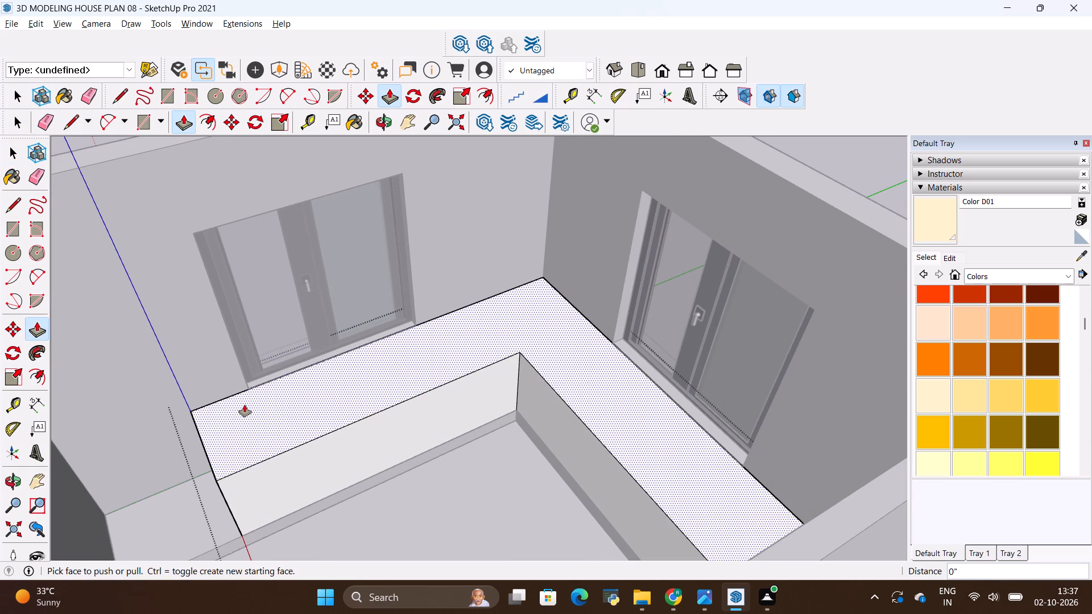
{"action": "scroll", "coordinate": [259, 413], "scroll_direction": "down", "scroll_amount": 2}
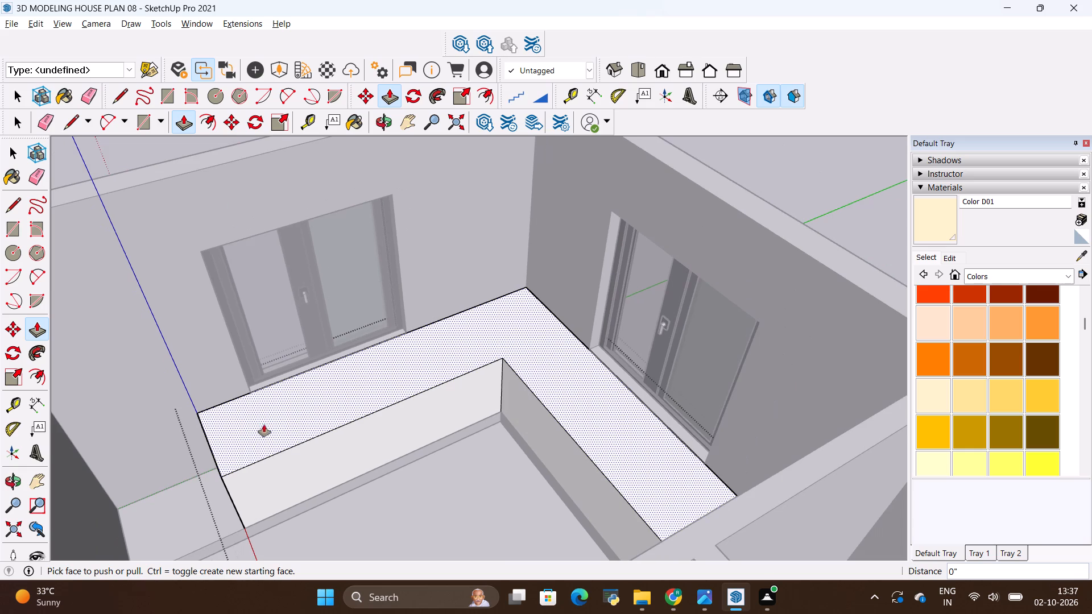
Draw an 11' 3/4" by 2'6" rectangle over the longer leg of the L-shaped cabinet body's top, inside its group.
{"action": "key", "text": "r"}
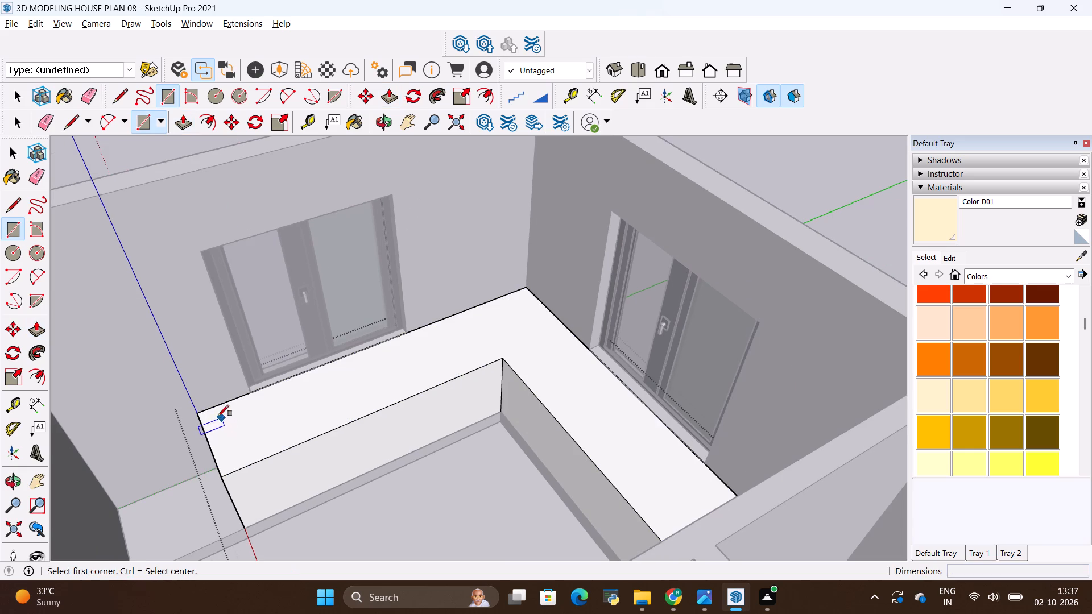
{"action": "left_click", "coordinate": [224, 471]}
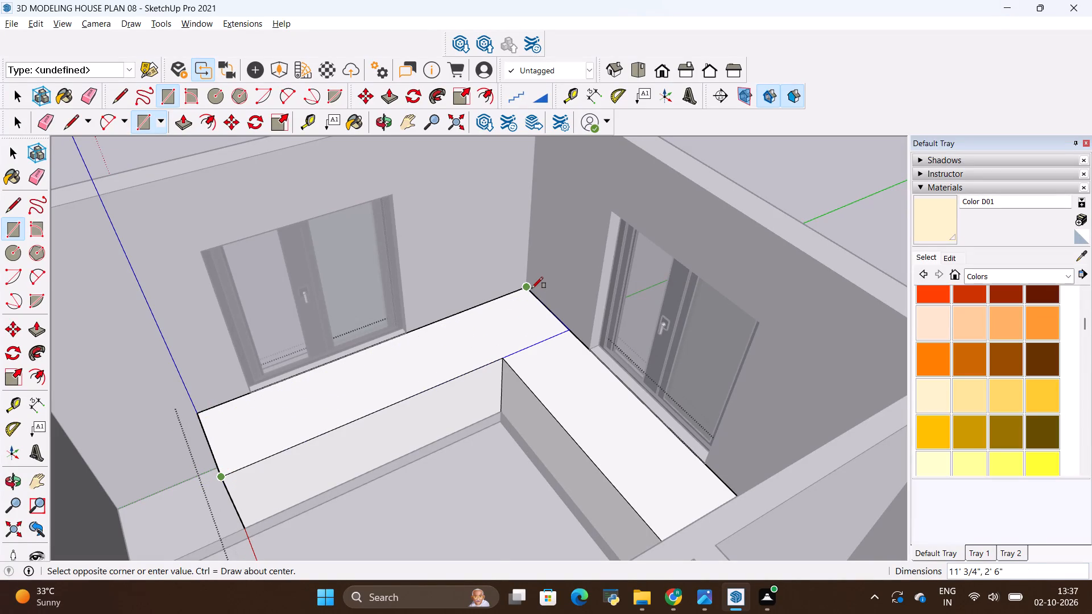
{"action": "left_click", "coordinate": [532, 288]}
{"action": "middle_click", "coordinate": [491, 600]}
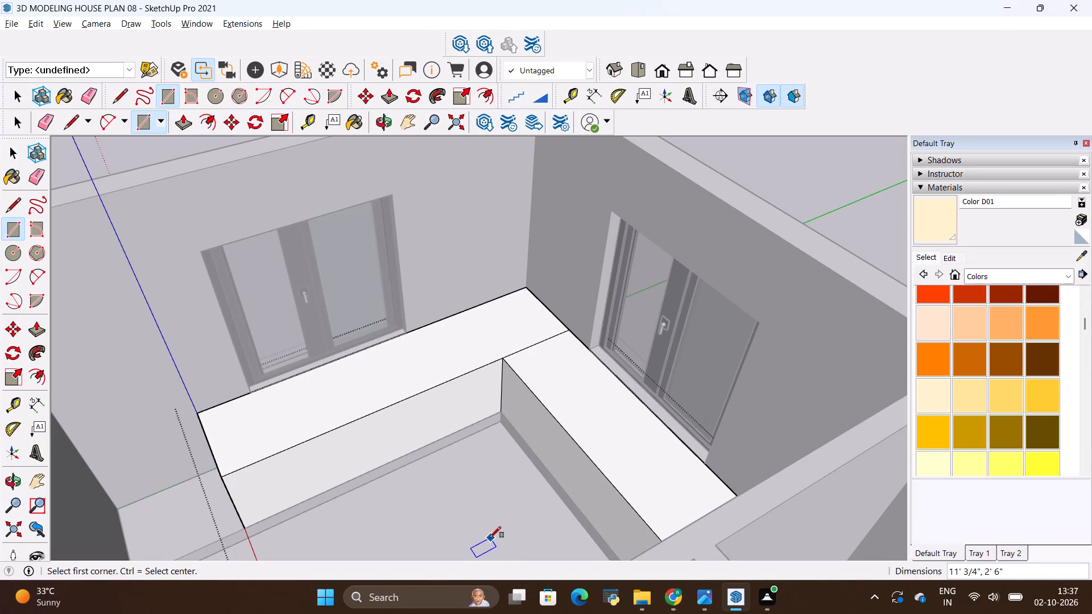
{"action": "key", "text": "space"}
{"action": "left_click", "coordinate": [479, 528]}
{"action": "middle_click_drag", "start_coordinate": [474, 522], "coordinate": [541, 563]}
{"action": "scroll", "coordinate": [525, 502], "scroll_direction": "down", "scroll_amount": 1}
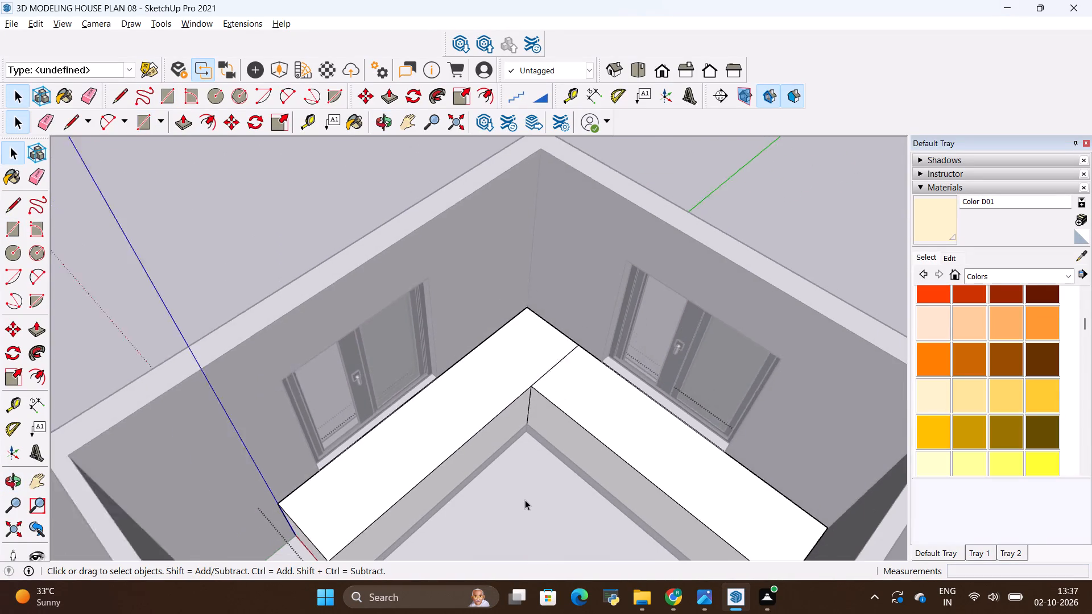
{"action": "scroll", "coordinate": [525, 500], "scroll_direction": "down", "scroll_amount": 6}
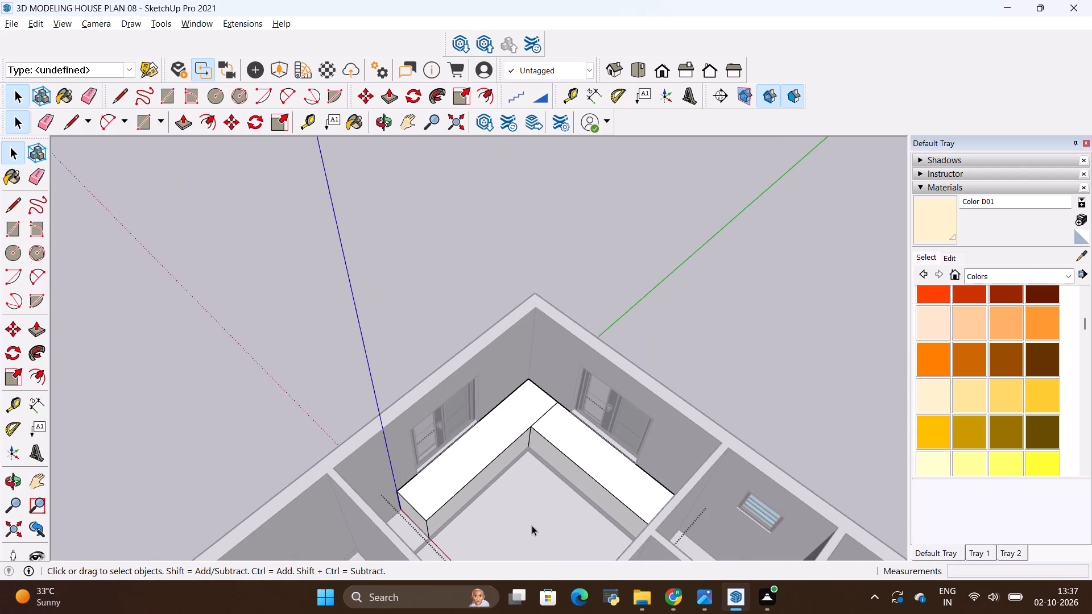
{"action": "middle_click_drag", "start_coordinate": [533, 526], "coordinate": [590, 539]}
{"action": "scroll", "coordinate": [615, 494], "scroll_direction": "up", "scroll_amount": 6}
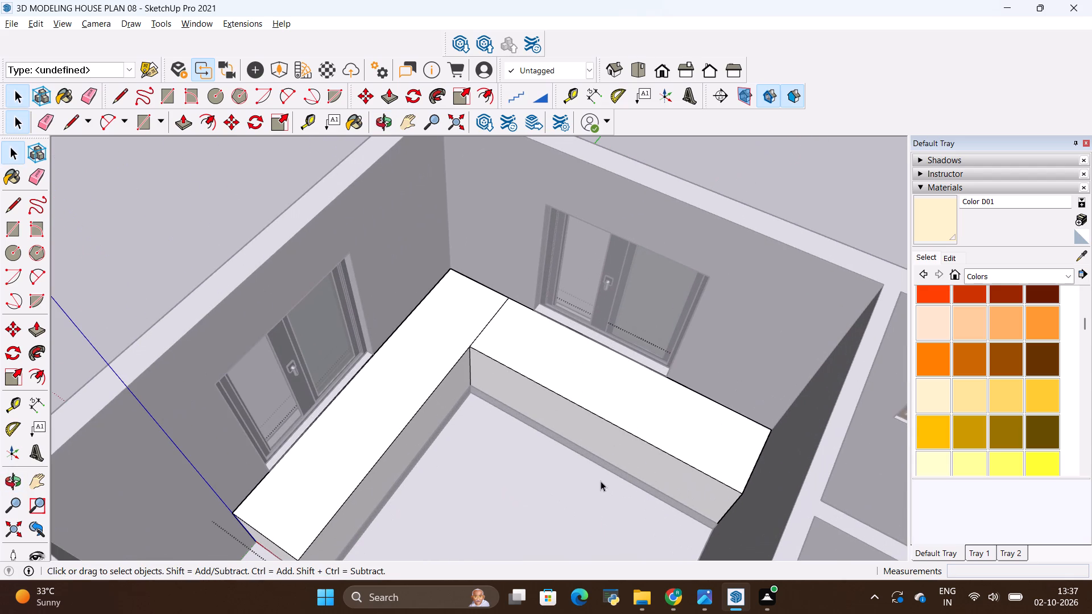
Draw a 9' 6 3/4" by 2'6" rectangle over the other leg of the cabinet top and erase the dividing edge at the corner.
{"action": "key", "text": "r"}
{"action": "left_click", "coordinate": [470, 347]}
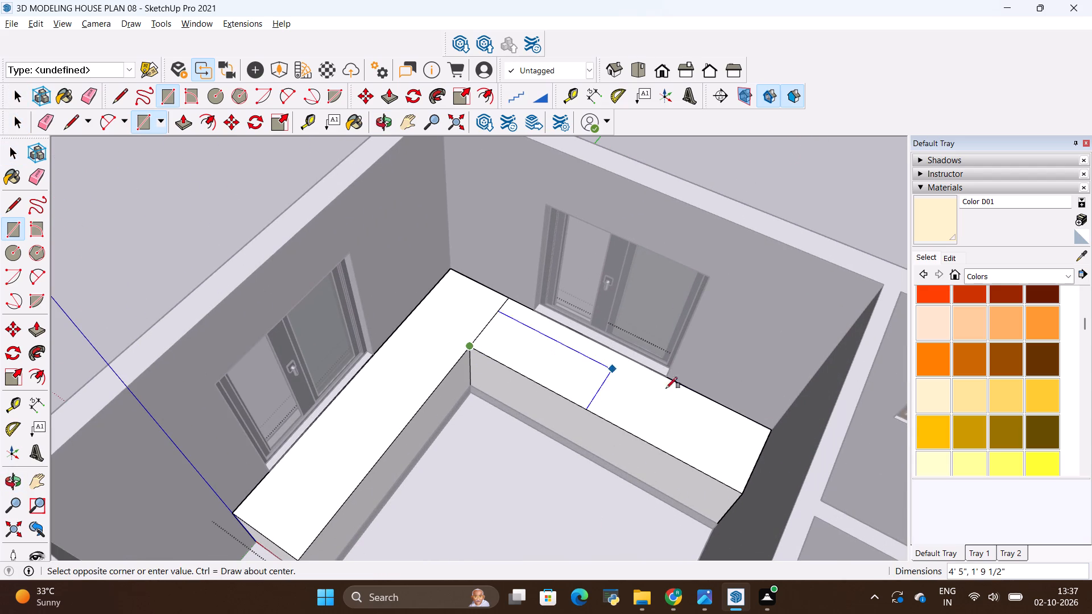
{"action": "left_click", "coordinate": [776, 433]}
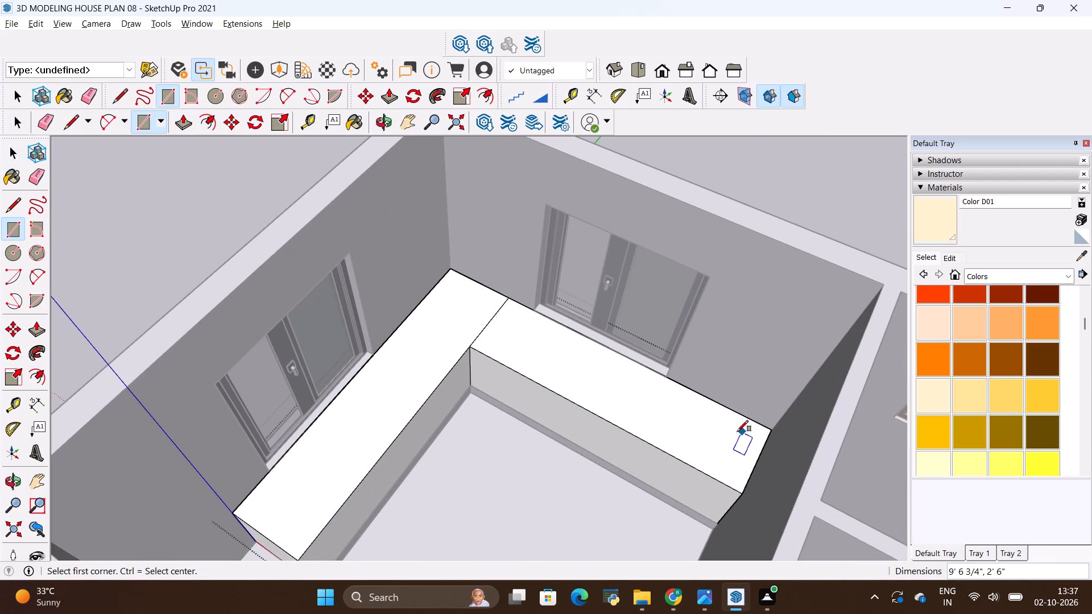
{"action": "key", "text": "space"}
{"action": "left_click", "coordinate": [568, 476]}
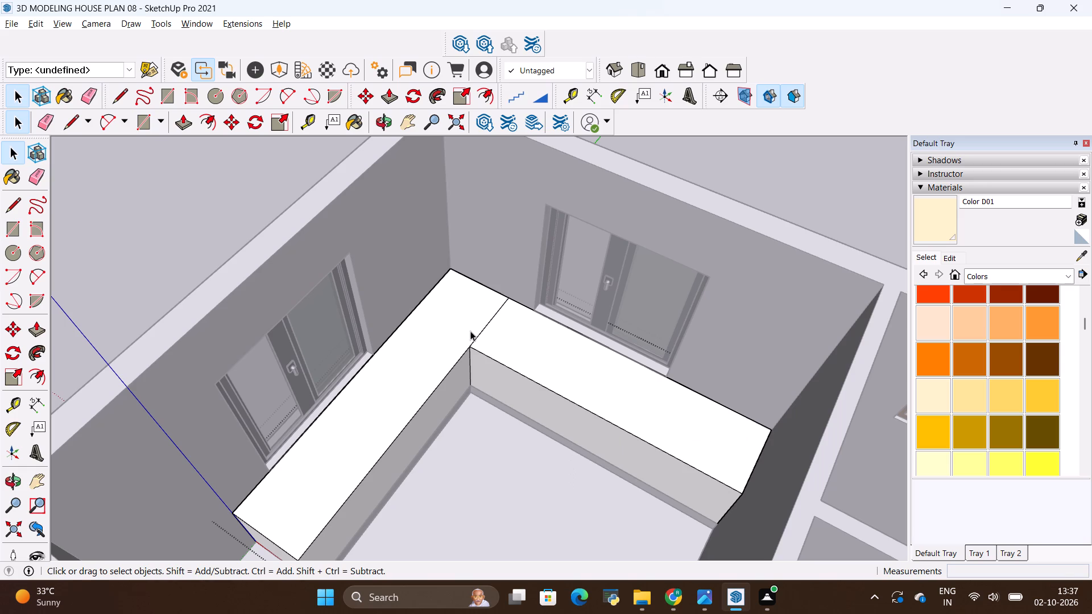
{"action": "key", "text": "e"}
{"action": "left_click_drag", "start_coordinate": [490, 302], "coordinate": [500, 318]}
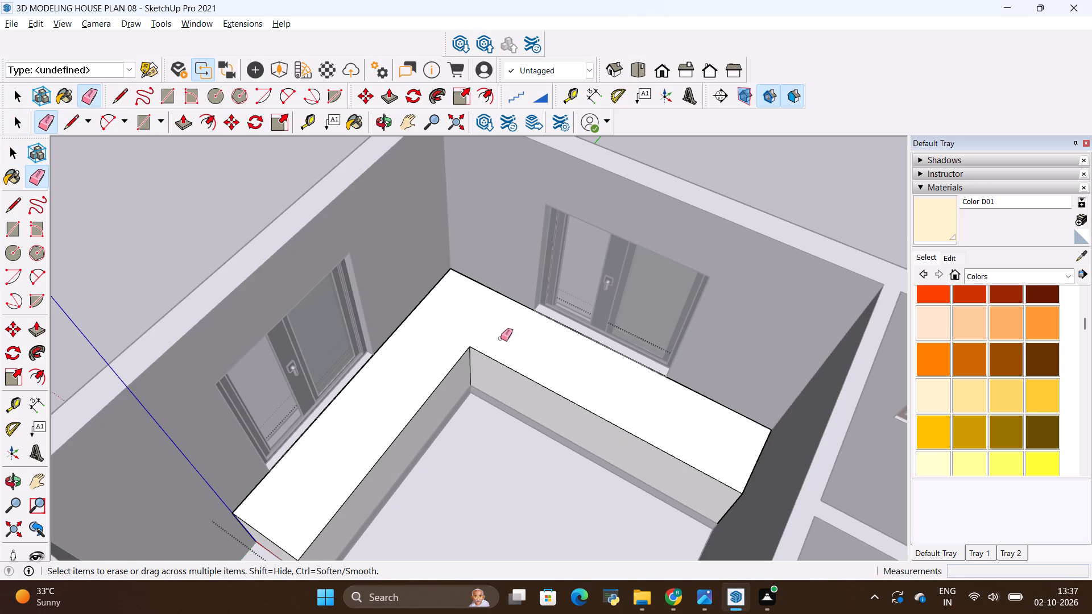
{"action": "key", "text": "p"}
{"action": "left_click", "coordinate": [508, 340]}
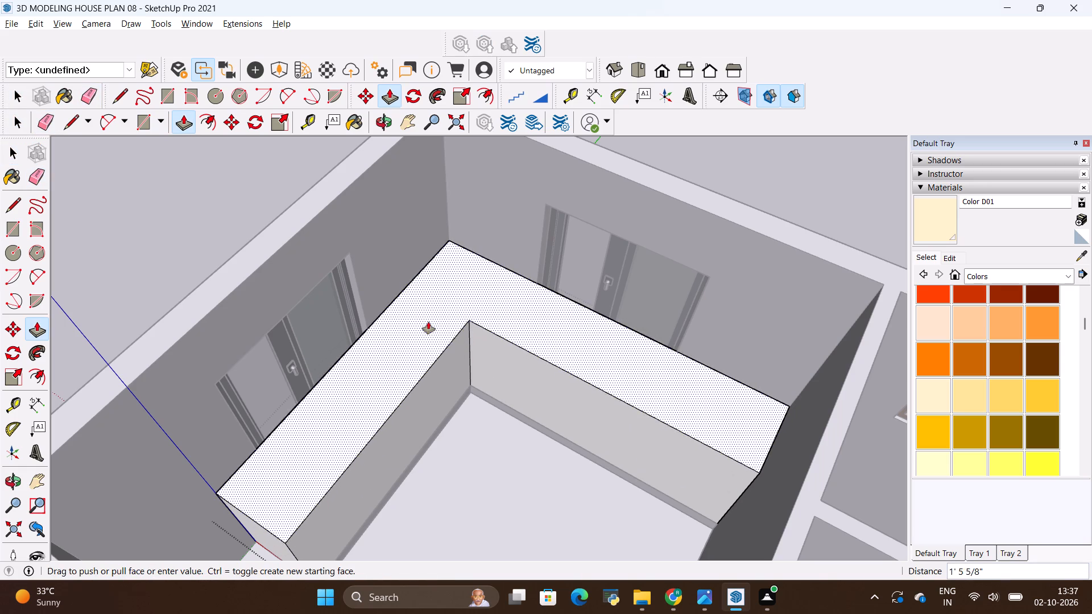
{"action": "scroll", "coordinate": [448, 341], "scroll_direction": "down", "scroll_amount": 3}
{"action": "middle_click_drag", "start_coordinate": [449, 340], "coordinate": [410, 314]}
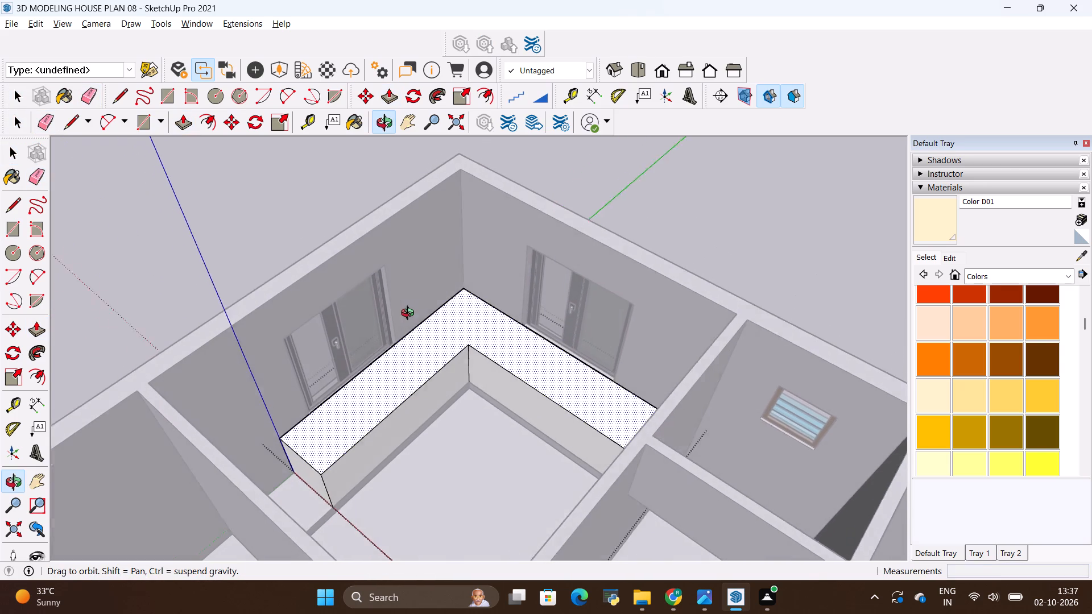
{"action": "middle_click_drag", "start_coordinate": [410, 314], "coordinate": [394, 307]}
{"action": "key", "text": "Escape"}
Examine the countertop and base cabinets in the kitchen reference photo and compare them with the L-shaped cabinet body.
{"action": "scroll", "coordinate": [447, 382], "scroll_direction": "up", "scroll_amount": 5}
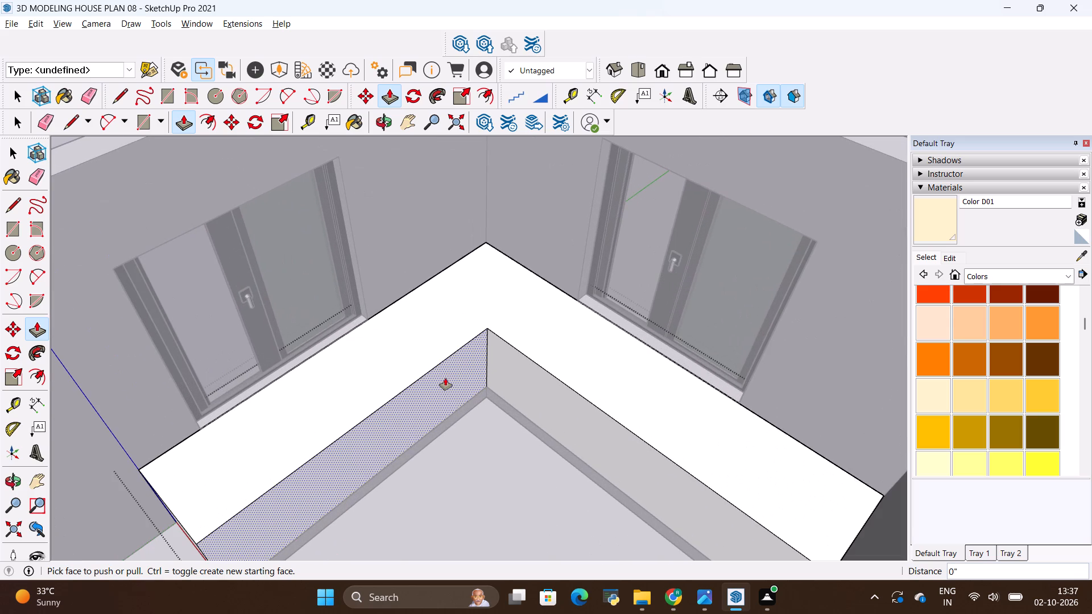
{"action": "key", "text": "alt+Tab"}
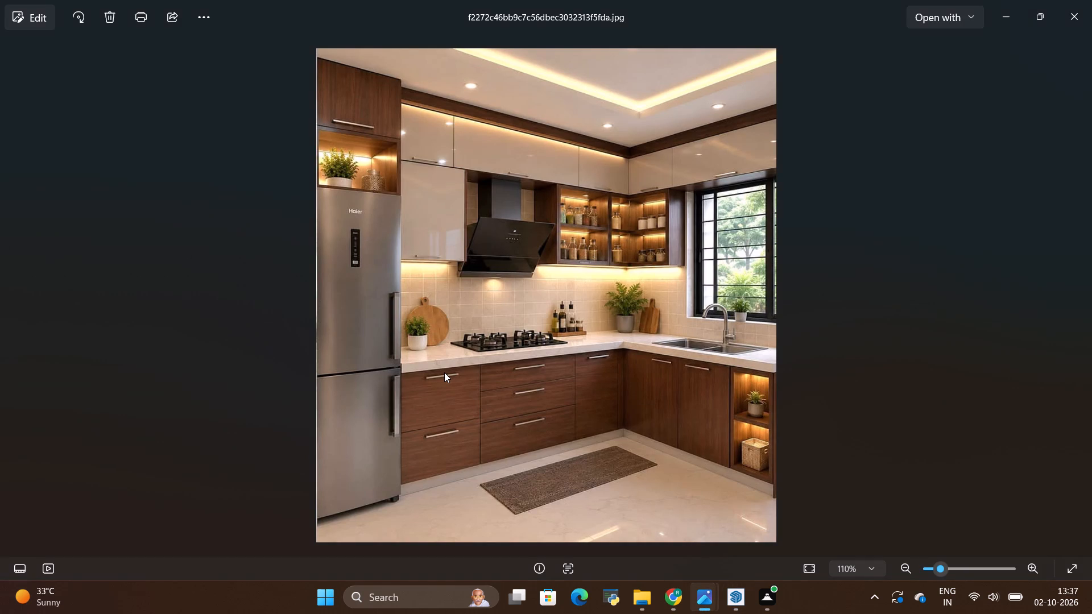
{"action": "key", "text": "alt+Tab"}
{"action": "key", "text": "alt+Tab"}
{"action": "scroll", "coordinate": [462, 363], "scroll_direction": "up", "scroll_amount": 5}
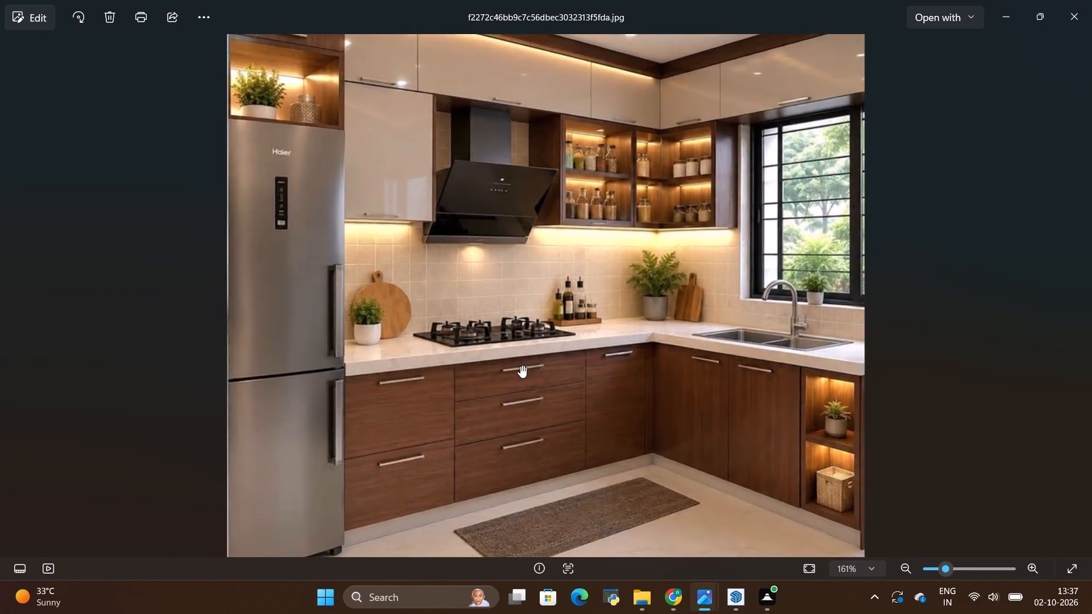
{"action": "scroll", "coordinate": [520, 366], "scroll_direction": "up", "scroll_amount": 6}
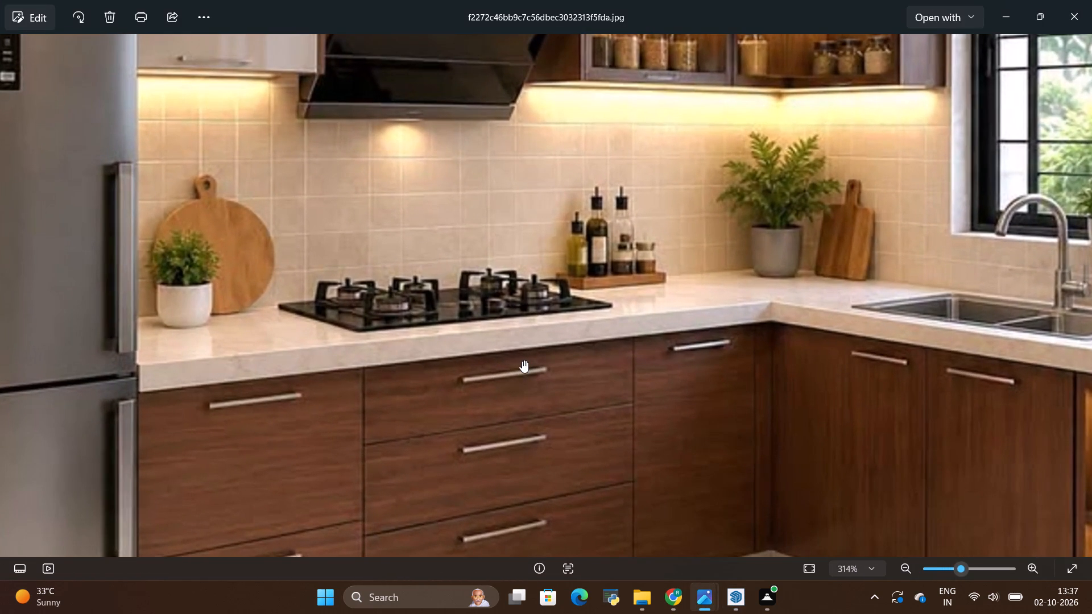
{"action": "key", "text": "alt+Tab"}
{"action": "scroll", "coordinate": [399, 362], "scroll_direction": "up", "scroll_amount": 4}
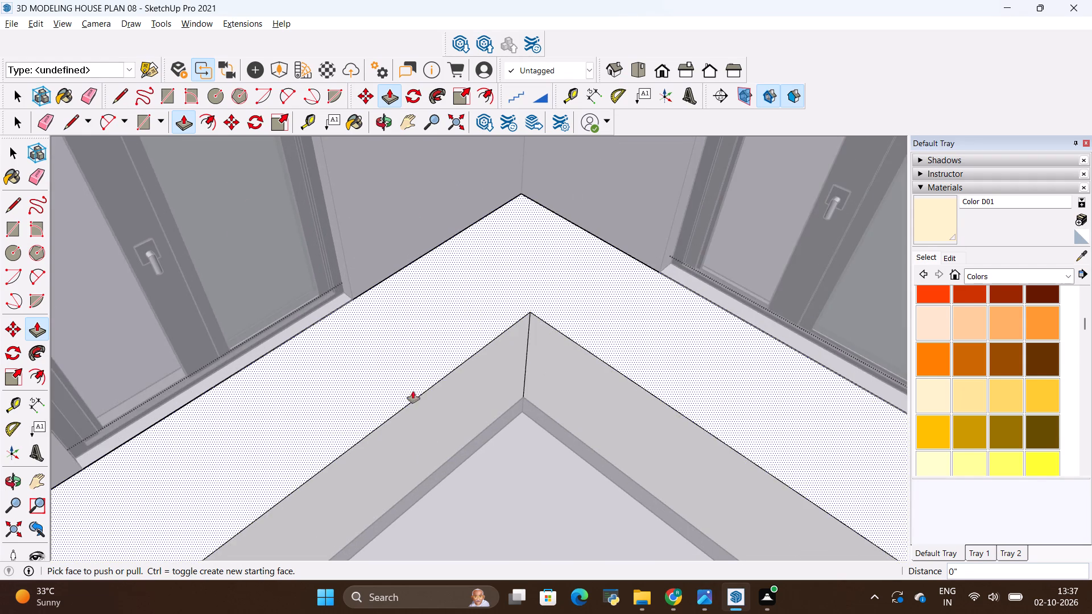
{"action": "scroll", "coordinate": [455, 366], "scroll_direction": "down", "scroll_amount": 4}
{"action": "middle_click_drag", "start_coordinate": [471, 424], "coordinate": [446, 382]}
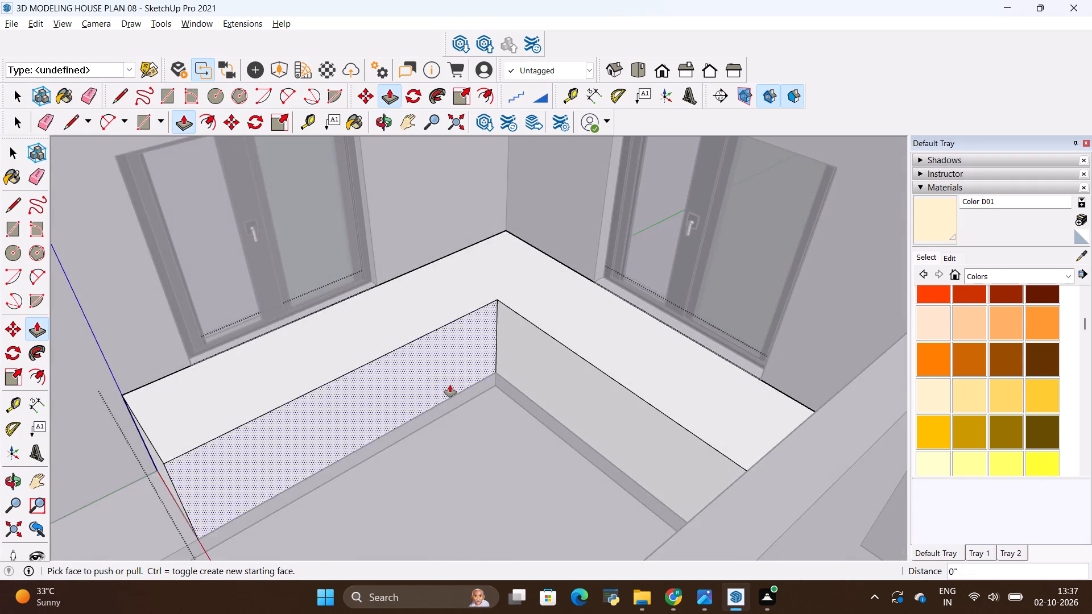
{"action": "scroll", "coordinate": [471, 388], "scroll_direction": "down", "scroll_amount": 7}
Close the kitchen's nested groups so that new geometry is drawn outside the cabinet body's group.
{"action": "key", "text": "space"}
{"action": "left_click", "coordinate": [665, 201]}
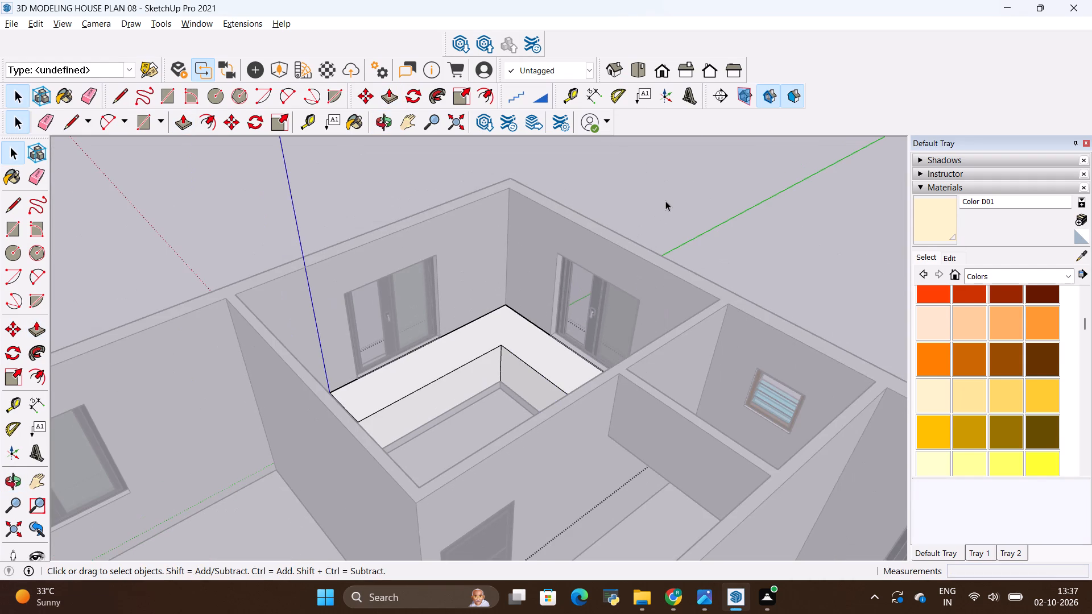
{"action": "key", "text": "space"}
{"action": "left_click", "coordinate": [665, 201]}
{"action": "double_click", "coordinate": [663, 201]}
Cover the L-shaped cabinet top with two countertop rectangles, 11' 3/4" by 2'6" and 9' 6 3/4" by 2'6".
{"action": "scroll", "coordinate": [476, 334], "scroll_direction": "up", "scroll_amount": 4}
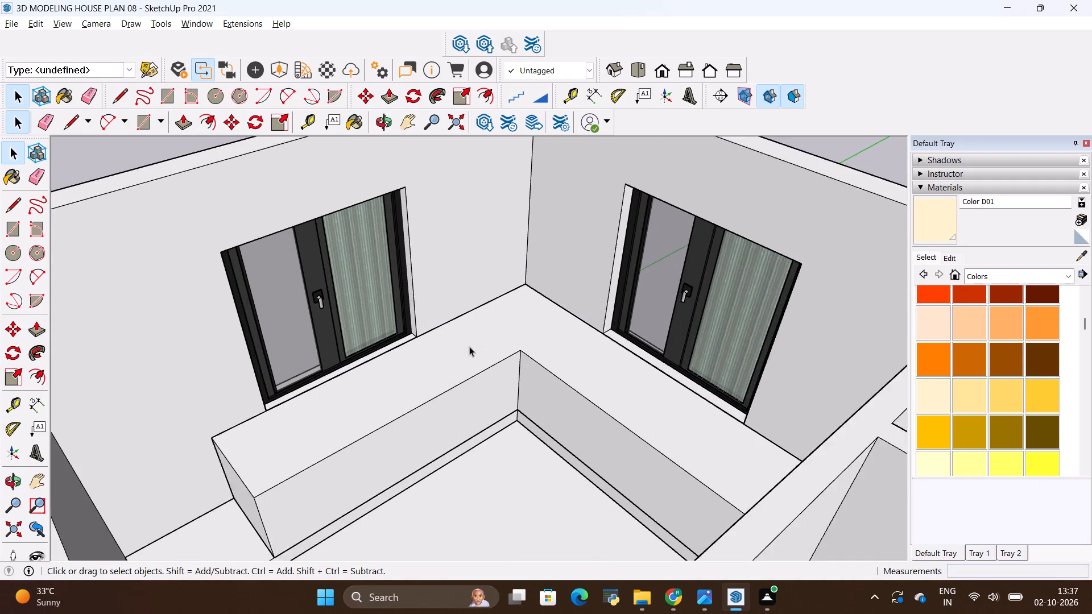
{"action": "scroll", "coordinate": [469, 346], "scroll_direction": "up", "scroll_amount": 2}
{"action": "key", "text": "r"}
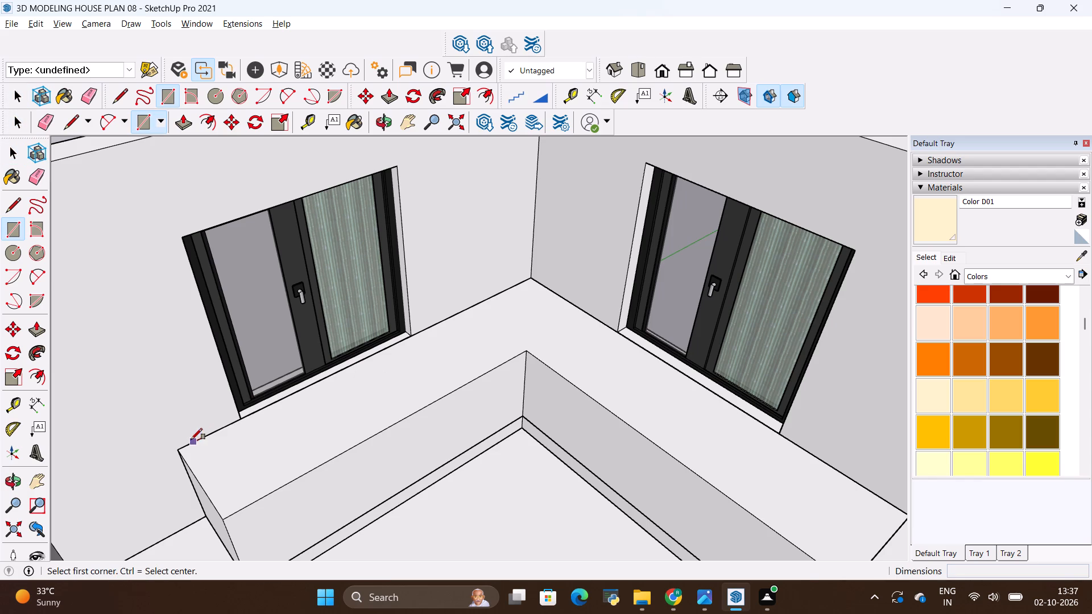
{"action": "left_click", "coordinate": [180, 449]}
{"action": "key", "text": "Escape"}
{"action": "left_click", "coordinate": [229, 515]}
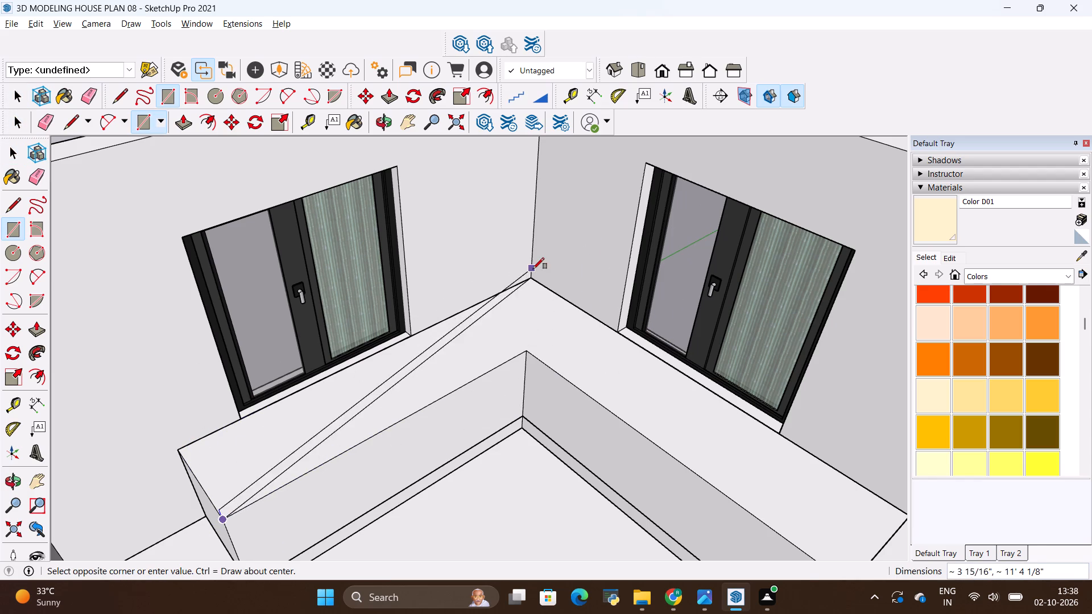
{"action": "left_click", "coordinate": [533, 276]}
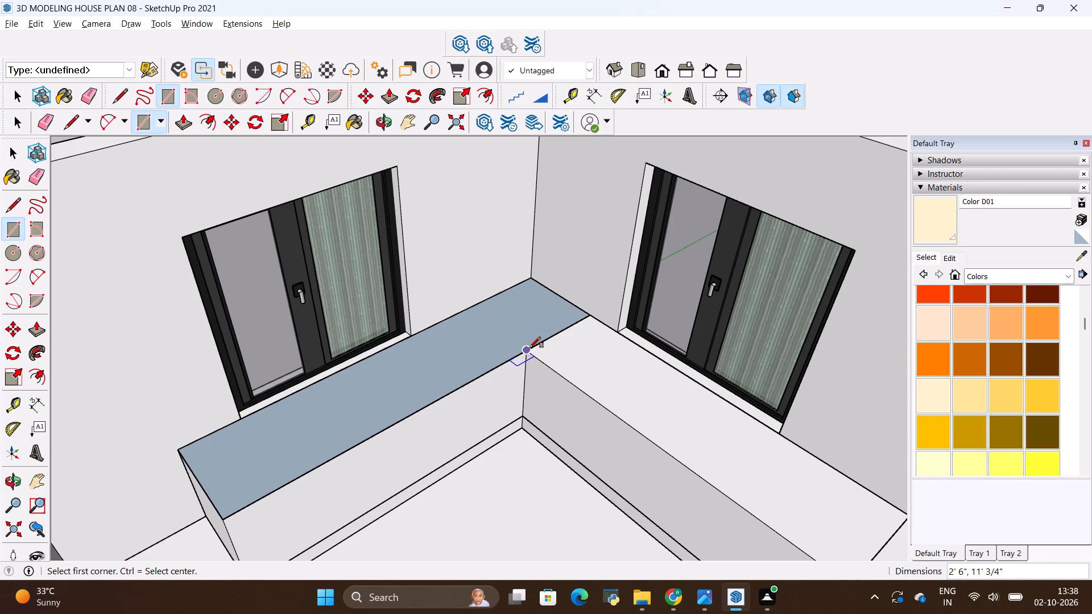
{"action": "left_click", "coordinate": [530, 348]}
{"action": "scroll", "coordinate": [746, 490], "scroll_direction": "down", "scroll_amount": 2}
{"action": "middle_click_drag", "start_coordinate": [760, 484], "coordinate": [816, 538]}
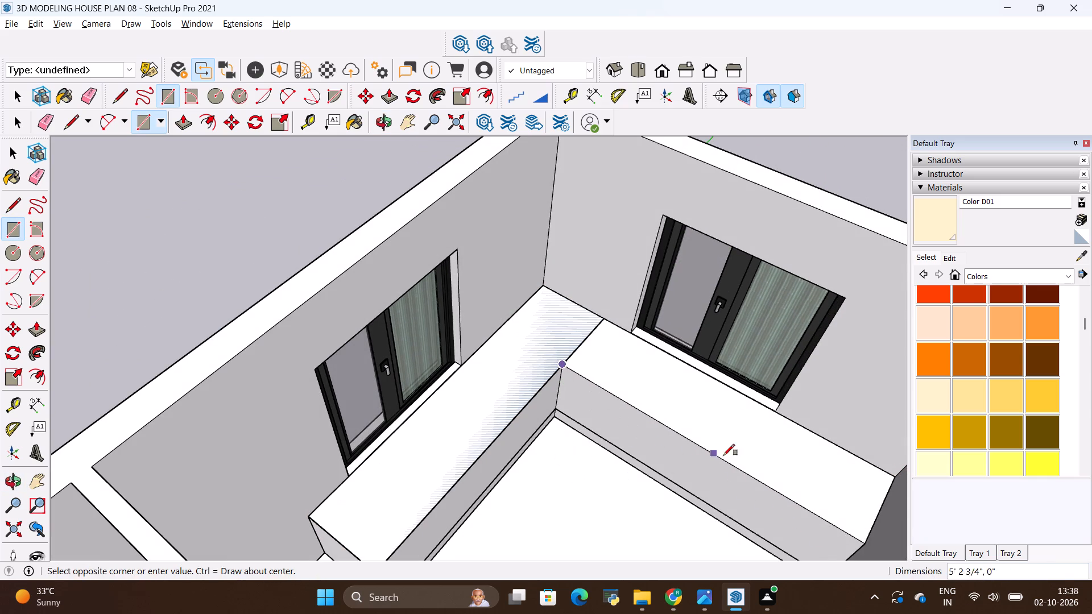
{"action": "left_click", "coordinate": [896, 476]}
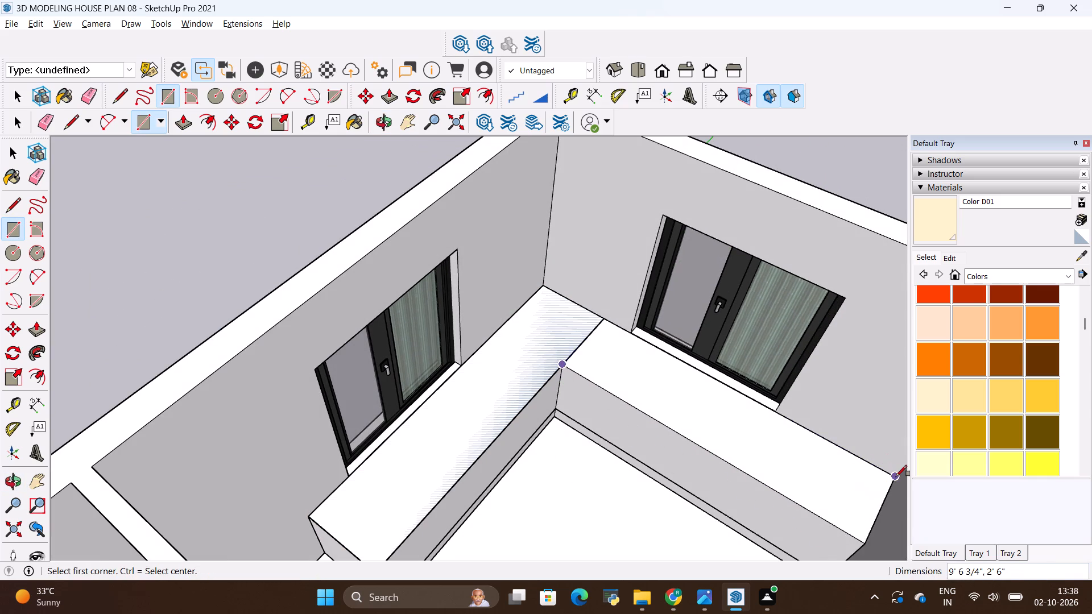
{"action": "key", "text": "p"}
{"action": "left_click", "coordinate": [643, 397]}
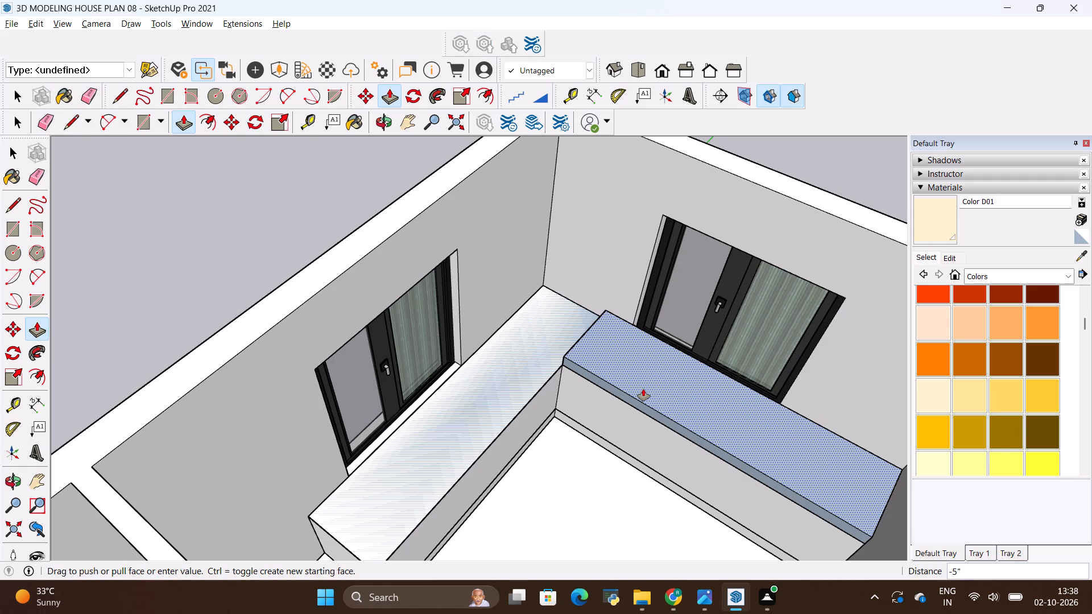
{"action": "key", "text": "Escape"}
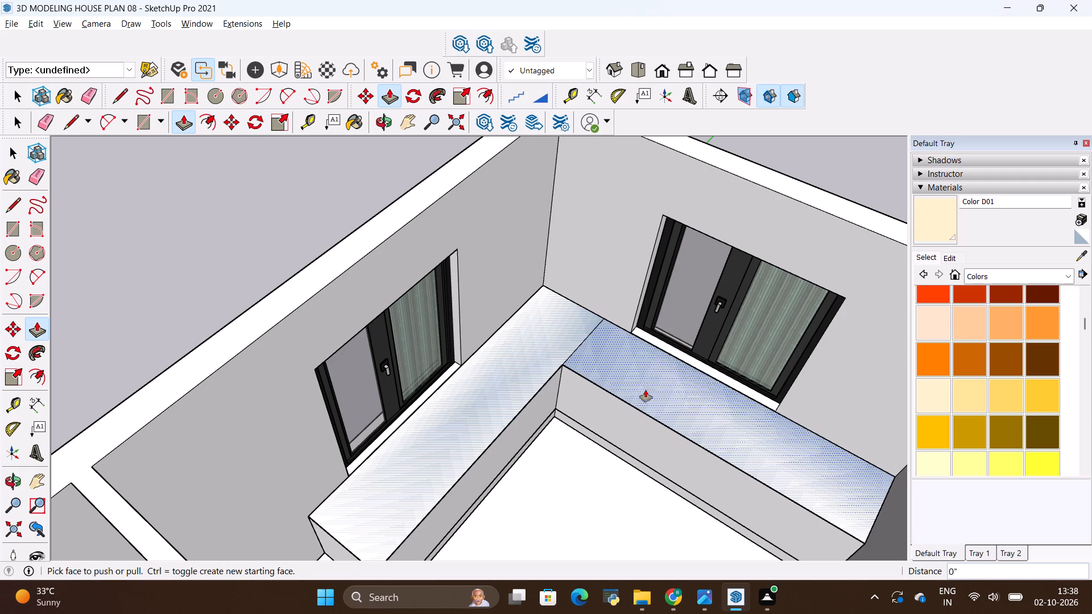
Reverse both countertop rectangle faces and erase the edge dividing them to form one L-shaped face.
{"action": "right_click", "coordinate": [646, 390]}
{"action": "left_click", "coordinate": [698, 335]}
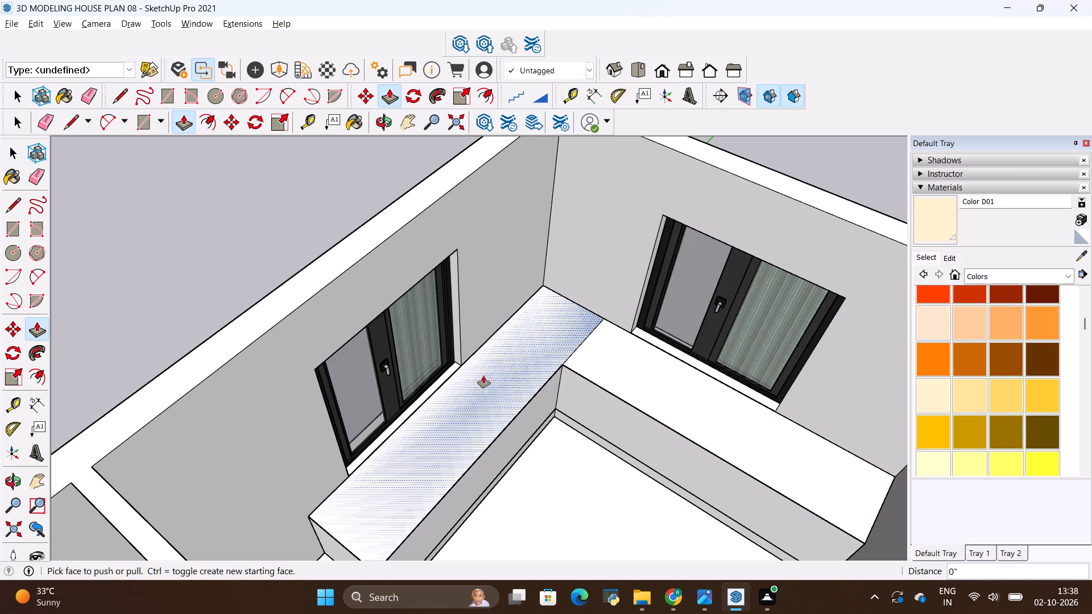
{"action": "right_click", "coordinate": [487, 376]}
{"action": "left_click", "coordinate": [524, 503]}
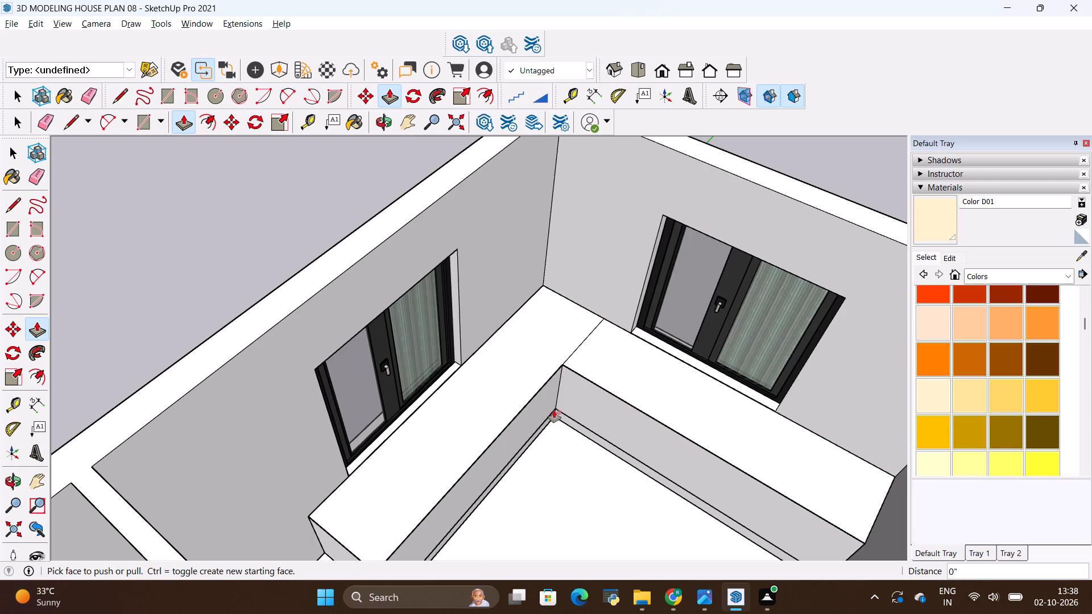
{"action": "scroll", "coordinate": [562, 354], "scroll_direction": "up", "scroll_amount": 1}
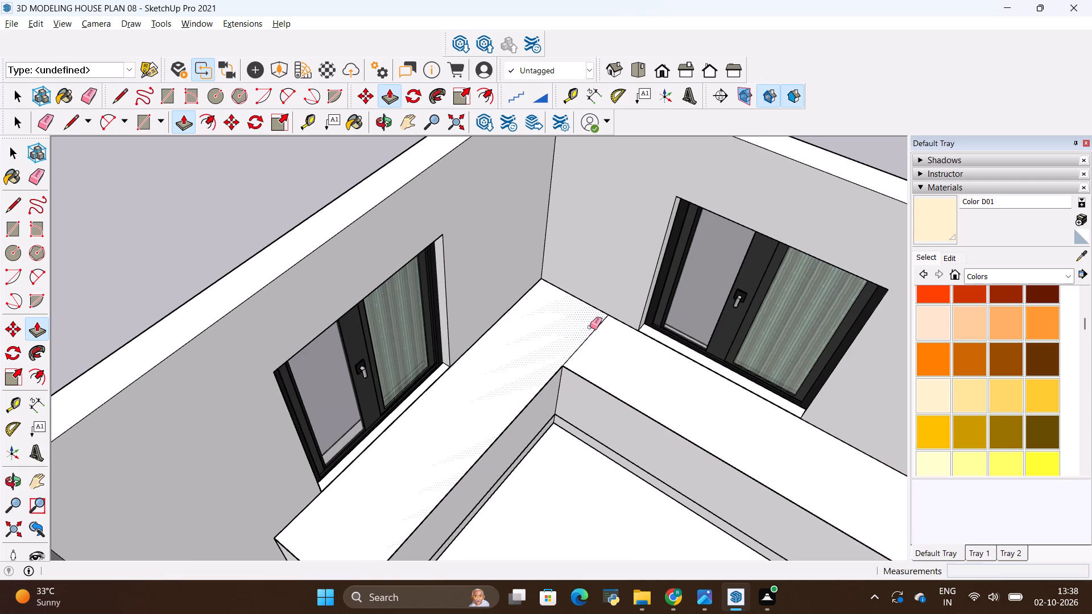
{"action": "key", "text": "e"}
{"action": "left_click_drag", "start_coordinate": [586, 326], "coordinate": [596, 339]}
Push/pull the L-shaped countertop face up 2".
{"action": "key", "text": "p"}
{"action": "left_click", "coordinate": [582, 342]}
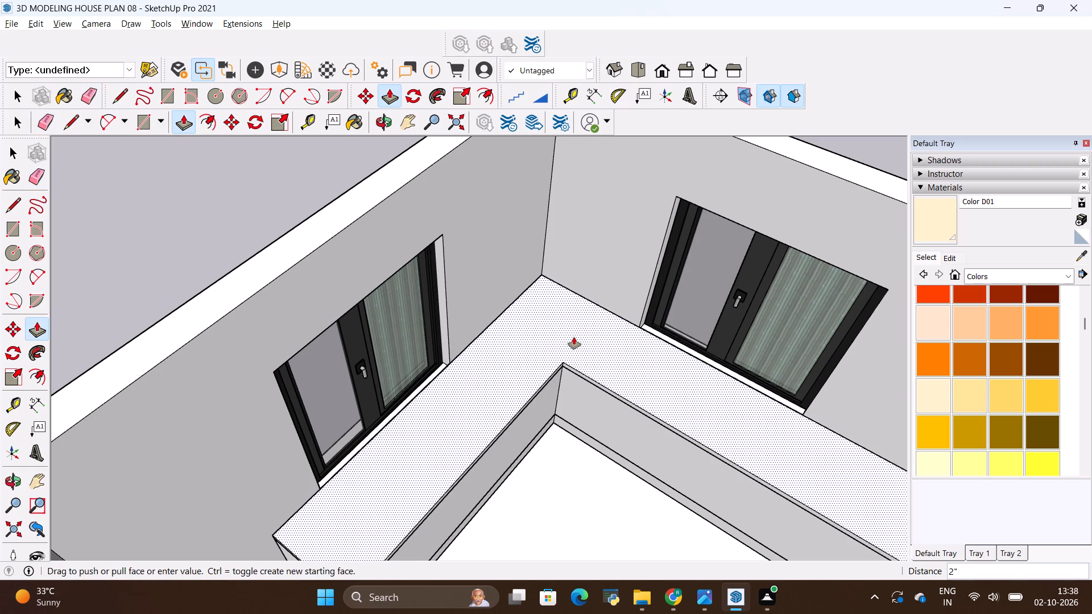
{"action": "key", "text": "BackSpace"}
{"action": "key", "text": "BackSpace"}
{"action": "type", "text": "2\""}
{"action": "key", "text": "Return"}
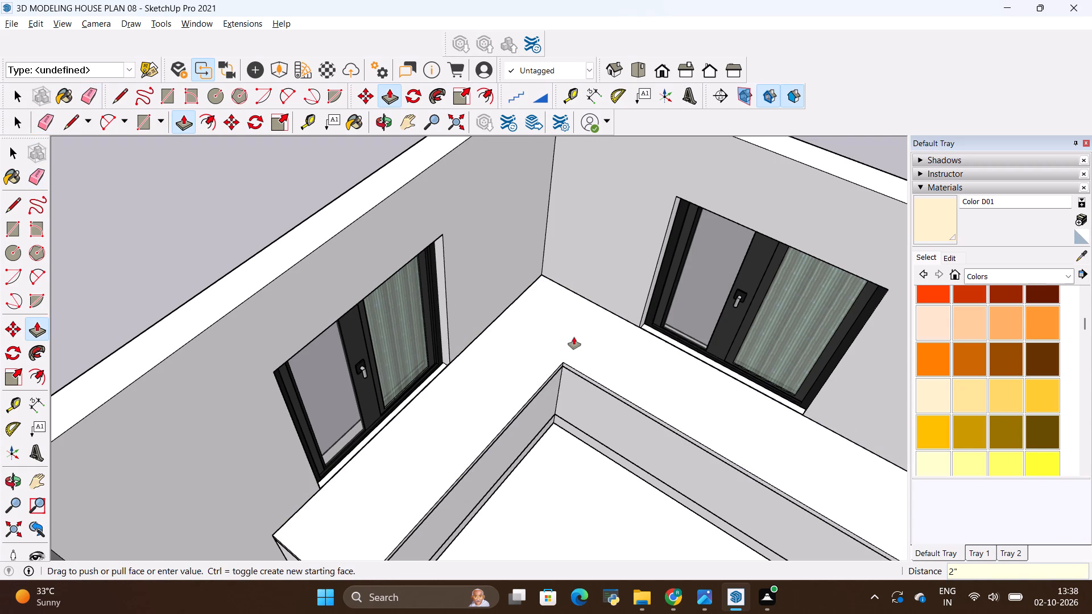
Push/pull both inner front faces of the L-shaped countertop slab outward 2" to overhang the base cabinets.
{"action": "scroll", "coordinate": [569, 413], "scroll_direction": "up", "scroll_amount": 7}
{"action": "scroll", "coordinate": [467, 342], "scroll_direction": "down", "scroll_amount": 5}
{"action": "middle_click_drag", "start_coordinate": [538, 433], "coordinate": [496, 312]}
{"action": "scroll", "coordinate": [515, 316], "scroll_direction": "up", "scroll_amount": 2}
{"action": "key", "text": "p"}
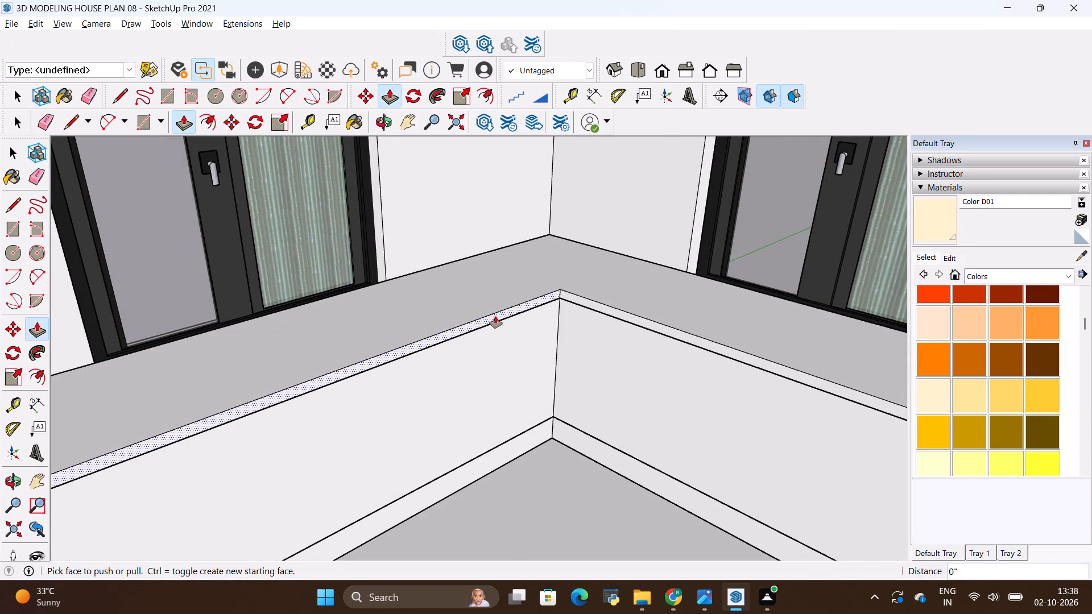
{"action": "left_click", "coordinate": [495, 316]}
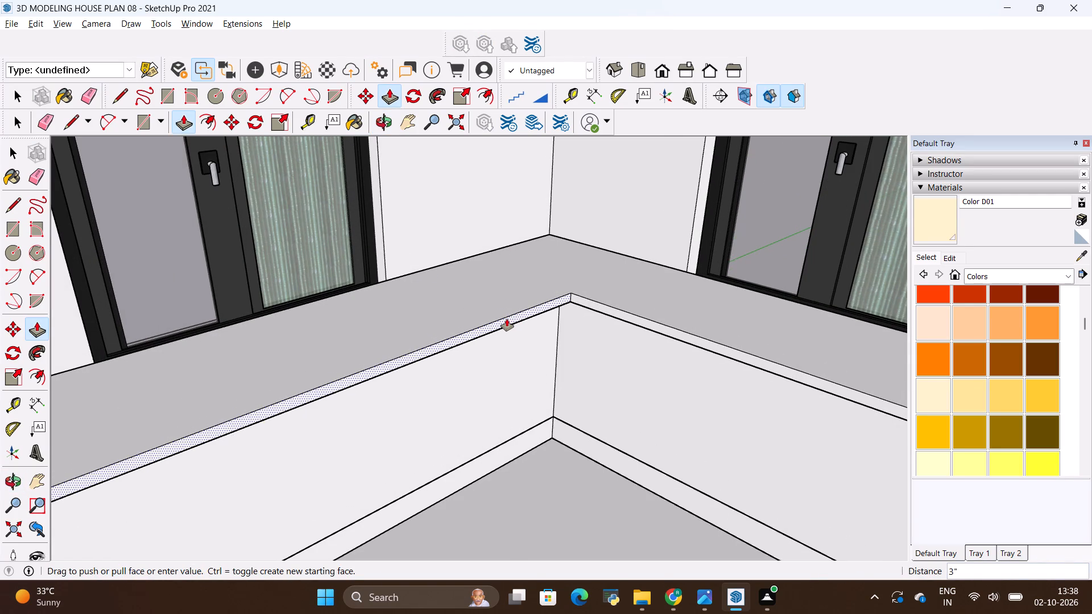
{"action": "key", "text": "BackSpace"}
{"action": "key", "text": "BackSpace"}
{"action": "type", "text": "2\""}
{"action": "key", "text": "Return"}
{"action": "scroll", "coordinate": [705, 340], "scroll_direction": "up", "scroll_amount": 5}
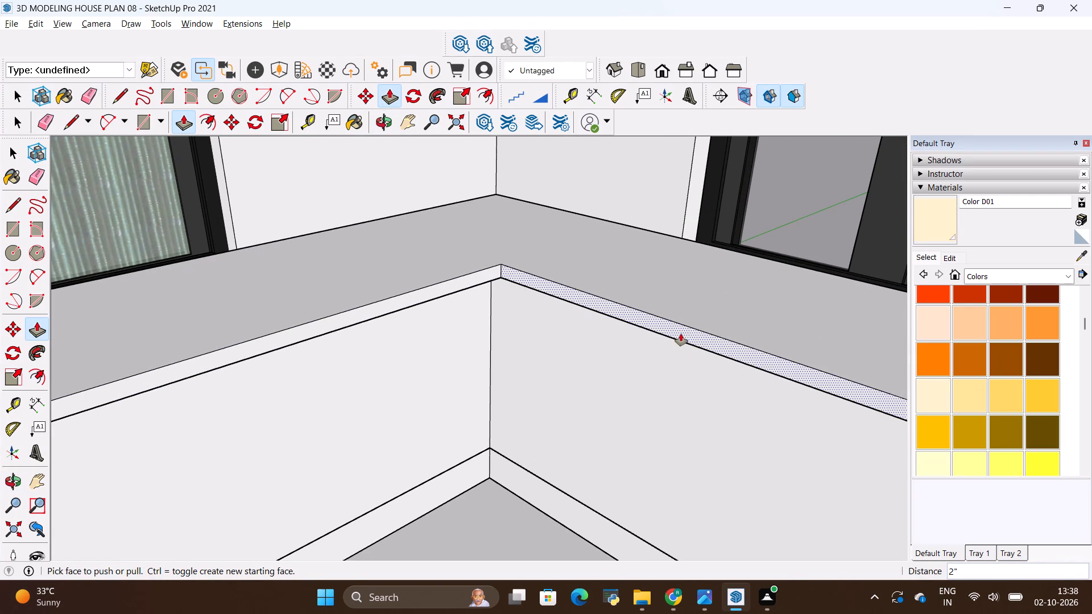
{"action": "double_click", "coordinate": [681, 330]}
Examine the overhanging countertop and the L-shaped base cabinets from several angles within the kitchen.
{"action": "scroll", "coordinate": [524, 314], "scroll_direction": "down", "scroll_amount": 14}
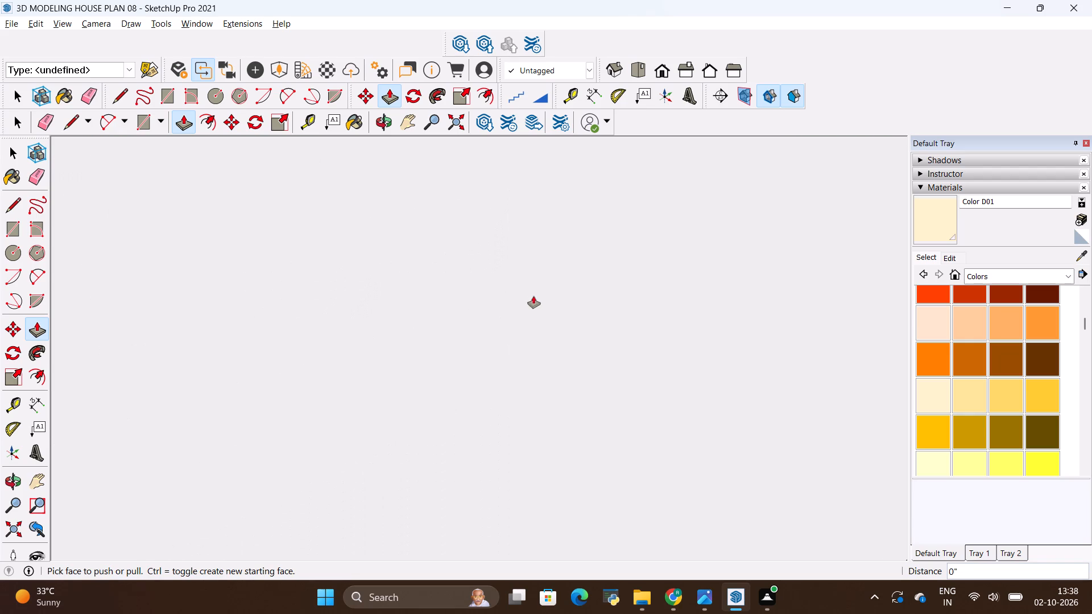
{"action": "scroll", "coordinate": [533, 296], "scroll_direction": "down", "scroll_amount": 18}
{"action": "middle_click_drag", "start_coordinate": [582, 214], "coordinate": [577, 515], "text": "shift"}
{"action": "middle_click_drag", "start_coordinate": [542, 279], "coordinate": [551, 533], "text": "shift"}
{"action": "middle_click_drag", "start_coordinate": [579, 371], "coordinate": [590, 521], "text": "shift"}
{"action": "middle_click_drag", "start_coordinate": [590, 412], "coordinate": [630, 532], "text": "shift"}
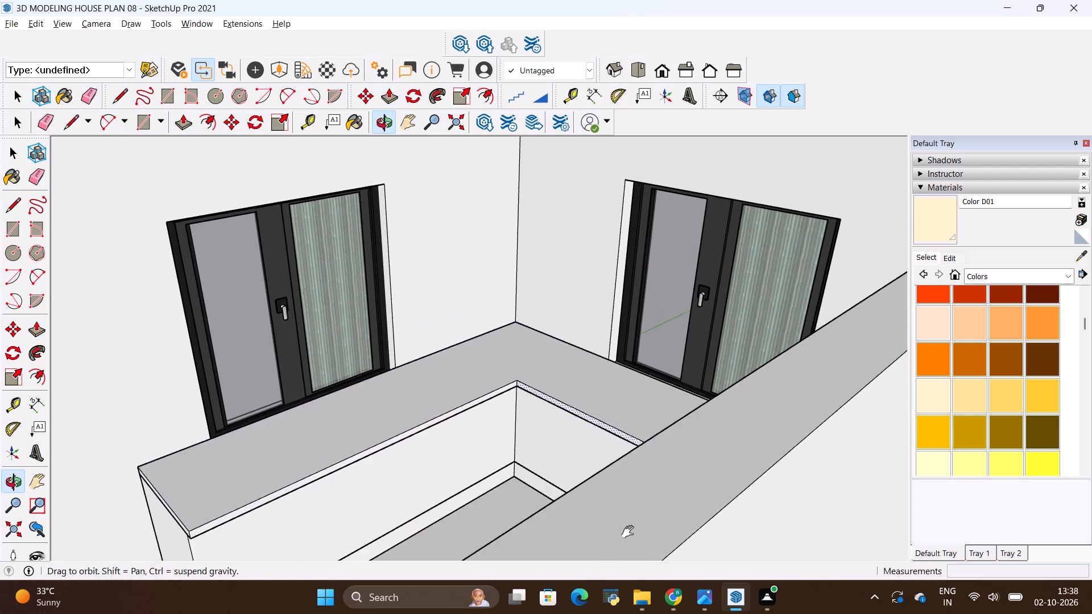
{"action": "middle_click_drag", "start_coordinate": [630, 532], "coordinate": [640, 549], "text": "shift"}
{"action": "scroll", "coordinate": [523, 338], "scroll_direction": "down", "scroll_amount": 4}
{"action": "middle_click_drag", "start_coordinate": [524, 338], "coordinate": [539, 504]}
{"action": "scroll", "coordinate": [603, 458], "scroll_direction": "up", "scroll_amount": 3}
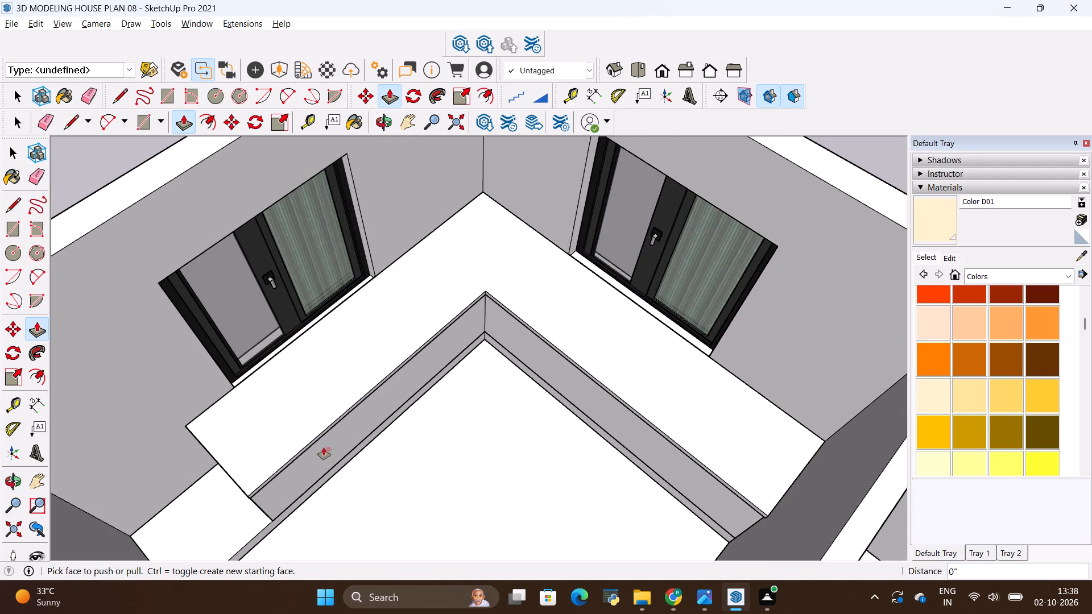
{"action": "scroll", "coordinate": [324, 447], "scroll_direction": "up", "scroll_amount": 1}
{"action": "middle_click_drag", "start_coordinate": [325, 447], "coordinate": [324, 338]}
{"action": "scroll", "coordinate": [405, 419], "scroll_direction": "up", "scroll_amount": 1}
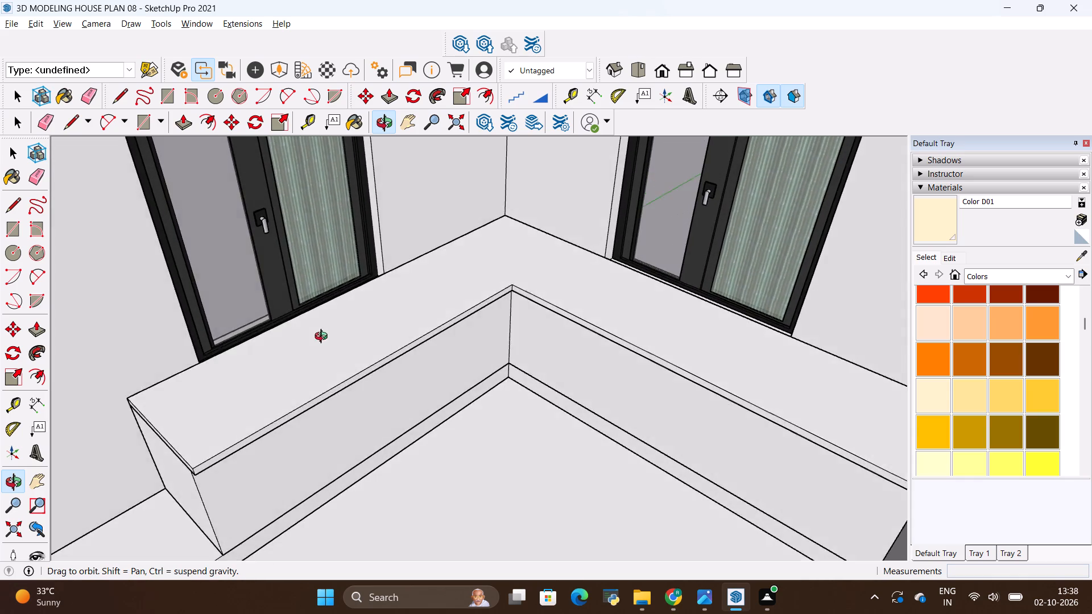
{"action": "middle_click_drag", "start_coordinate": [324, 338], "coordinate": [365, 375]}
{"action": "scroll", "coordinate": [430, 364], "scroll_direction": "down", "scroll_amount": 2}
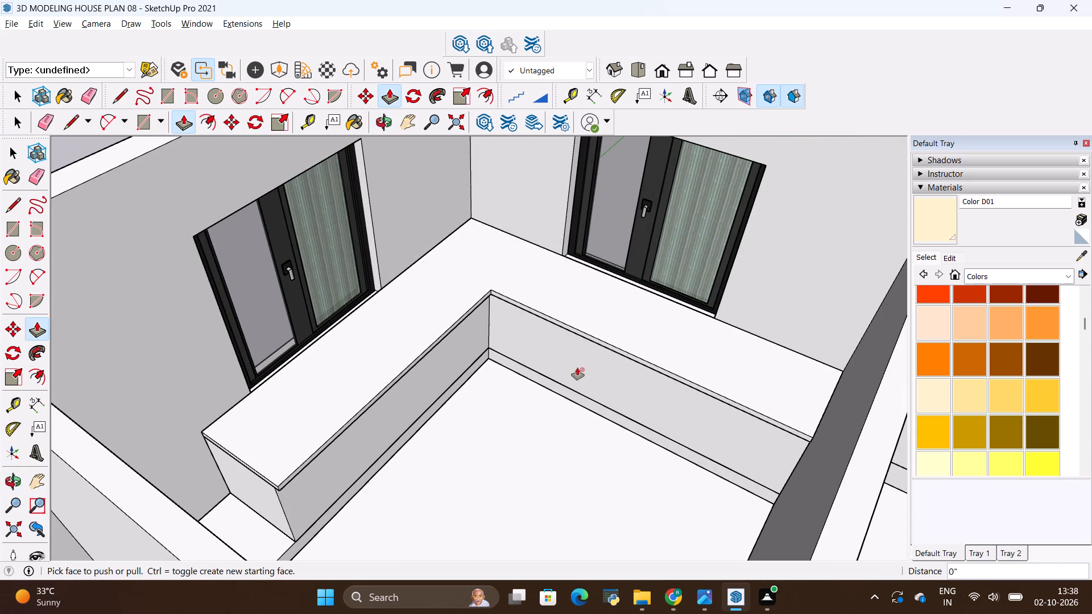
{"action": "scroll", "coordinate": [486, 265], "scroll_direction": "down", "scroll_amount": 8}
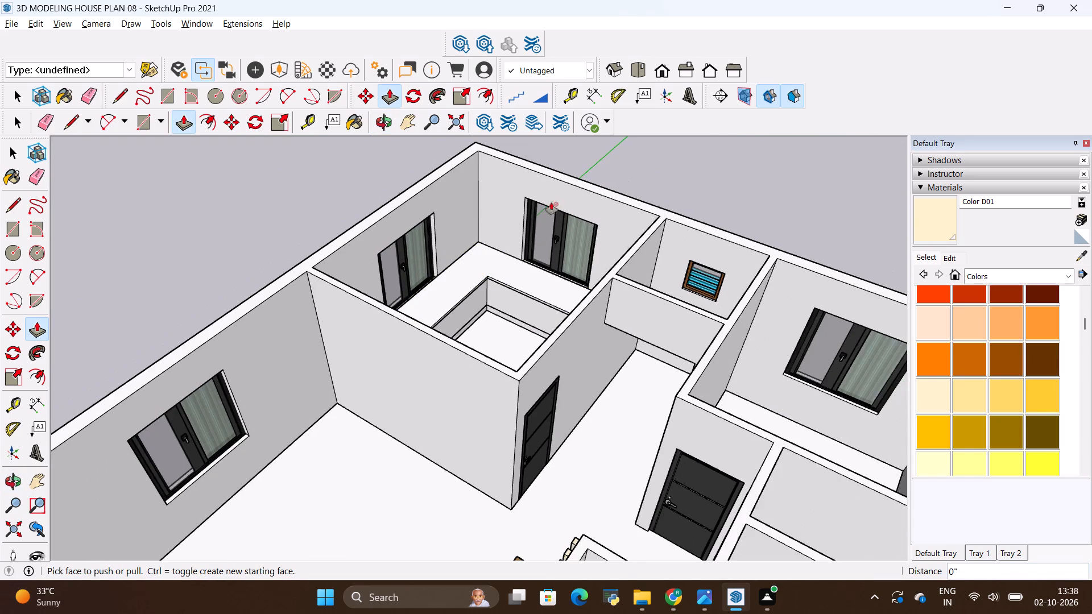
{"action": "scroll", "coordinate": [626, 162], "scroll_direction": "up", "scroll_amount": 7}
{"action": "scroll", "coordinate": [485, 403], "scroll_direction": "up", "scroll_amount": 1}
{"action": "middle_click_drag", "start_coordinate": [485, 403], "coordinate": [501, 473]}
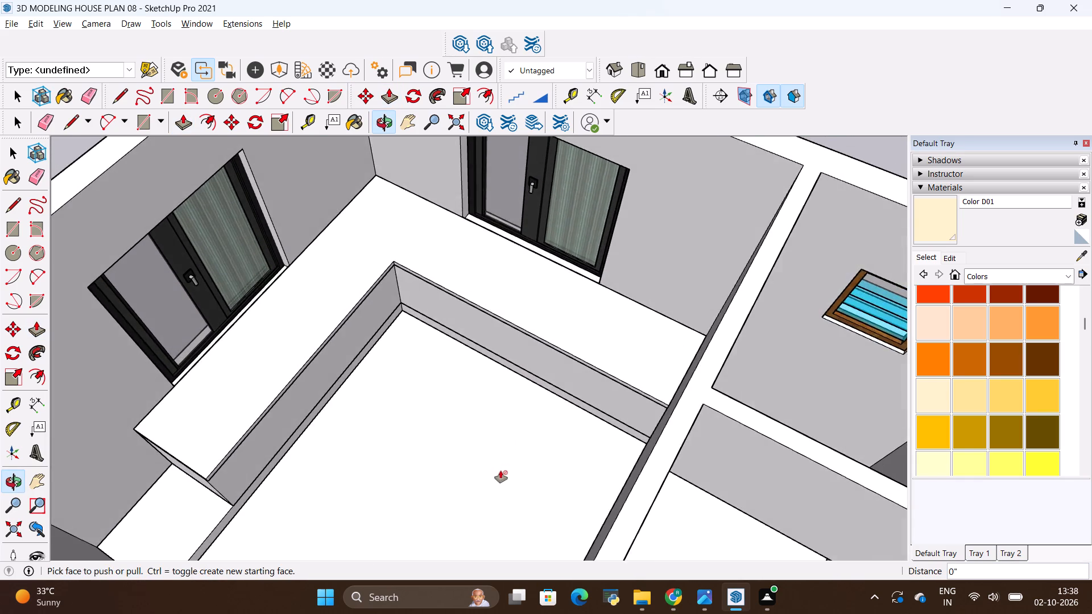
{"action": "scroll", "coordinate": [500, 470], "scroll_direction": "down", "scroll_amount": 5}
Compare the drawer and door fronts in the kitchen reference photo with the modelled base cabinets.
{"action": "key", "text": "alt+Tab"}
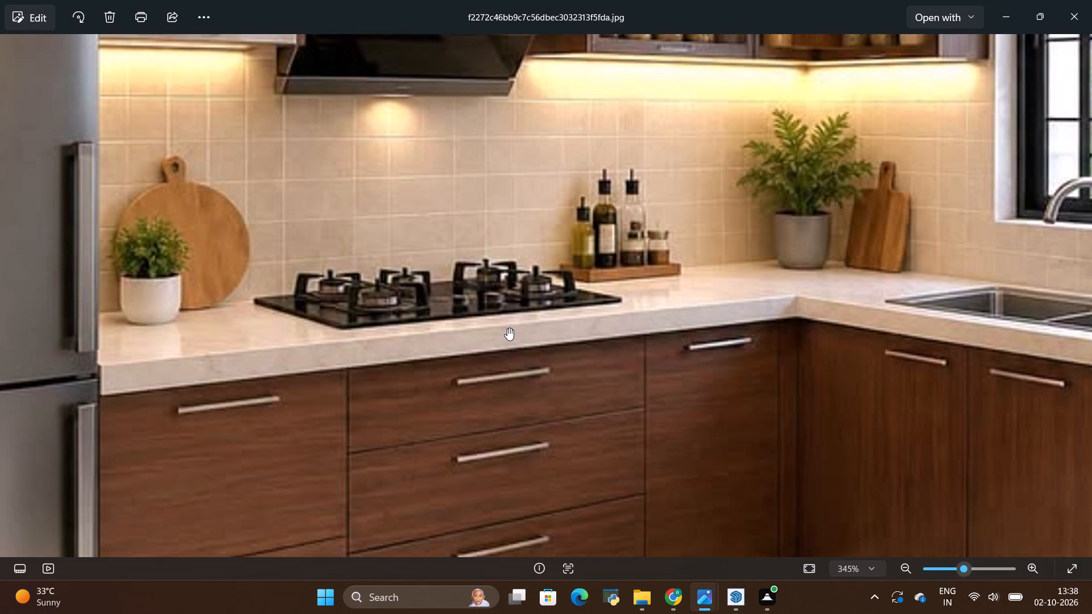
{"action": "scroll", "coordinate": [507, 328], "scroll_direction": "down", "scroll_amount": 5}
{"action": "scroll", "coordinate": [597, 381], "scroll_direction": "down", "scroll_amount": 7}
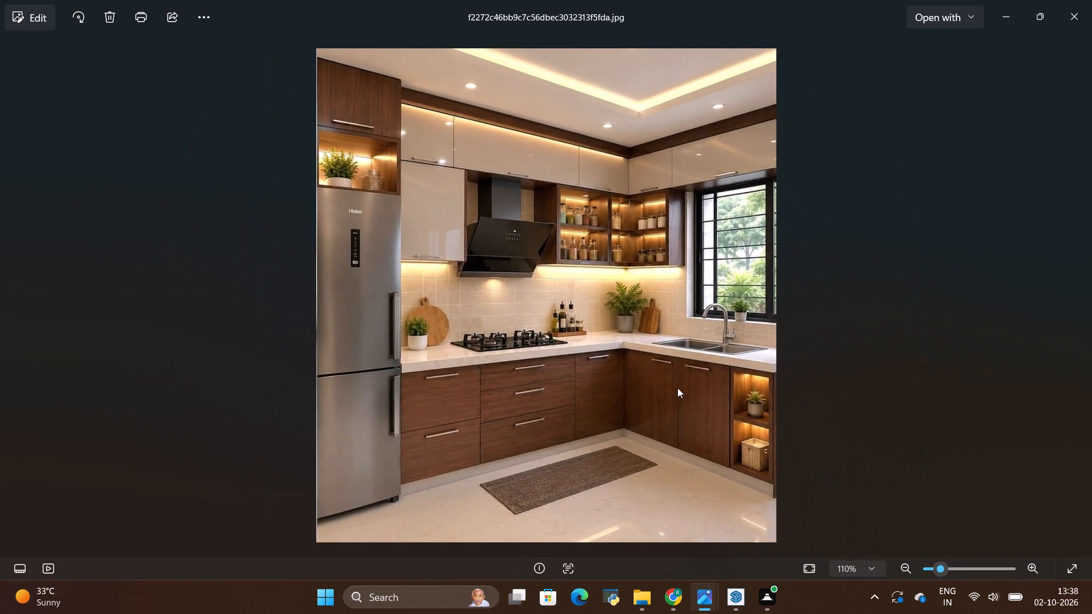
{"action": "scroll", "coordinate": [538, 426], "scroll_direction": "up", "scroll_amount": 9}
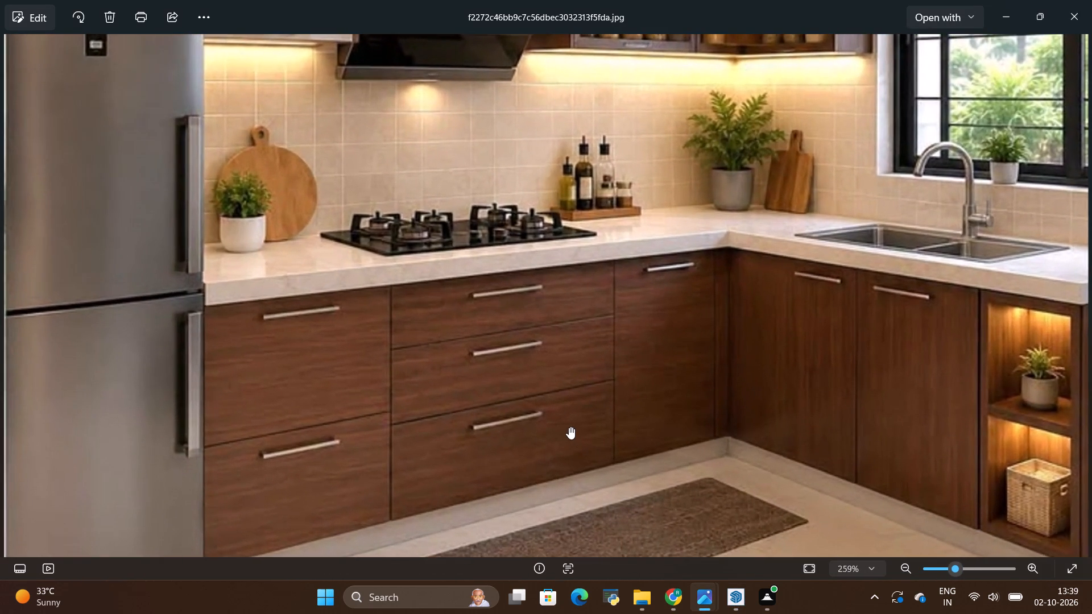
{"action": "scroll", "coordinate": [569, 427], "scroll_direction": "down", "scroll_amount": 4}
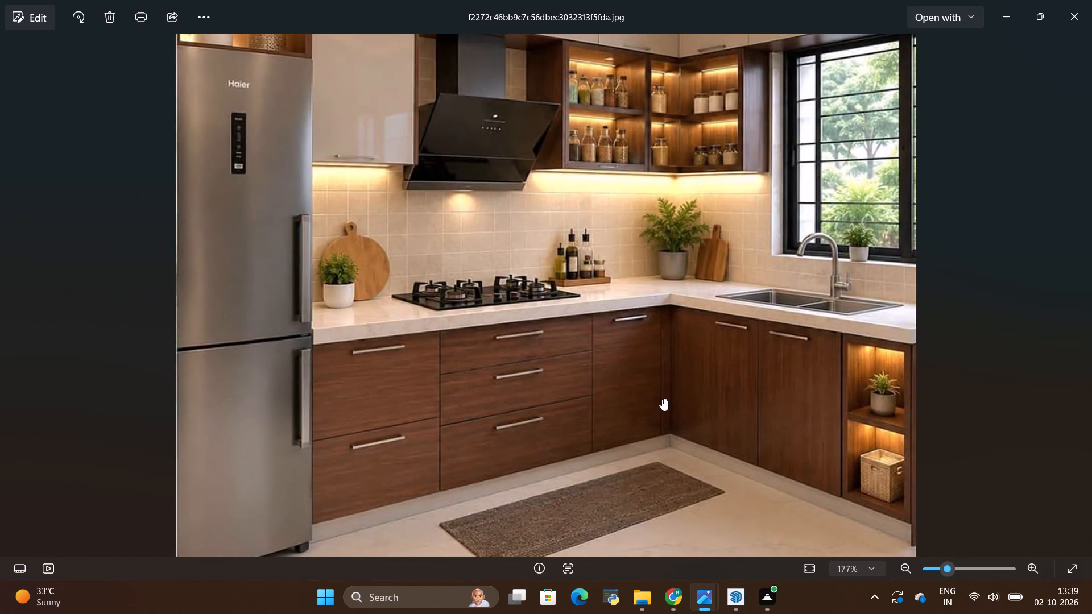
{"action": "key", "text": "alt+Tab"}
{"action": "middle_click_drag", "start_coordinate": [493, 446], "coordinate": [482, 368]}
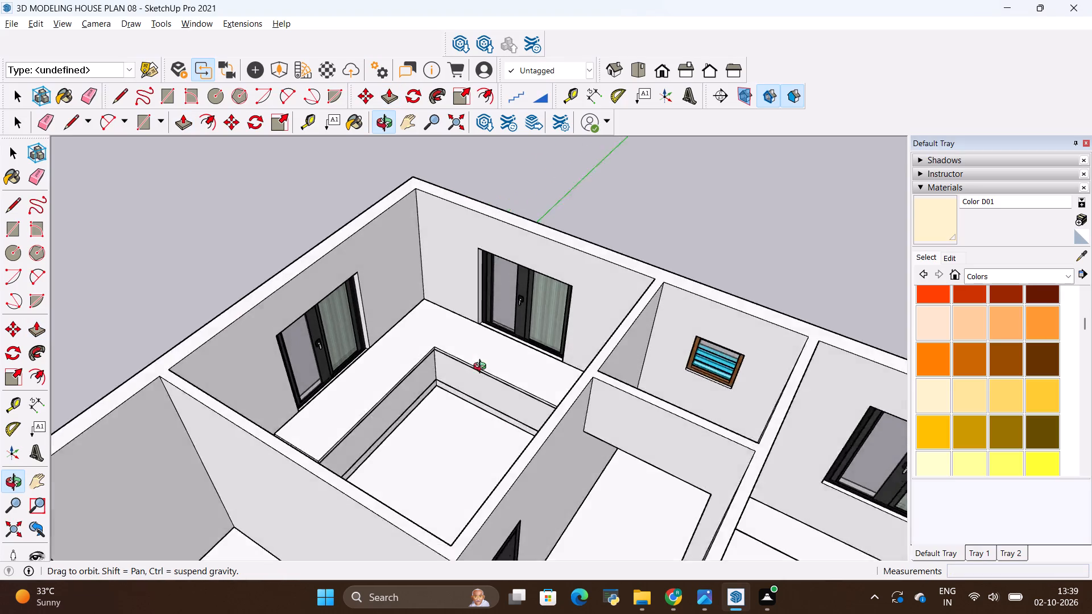
{"action": "middle_click_drag", "start_coordinate": [482, 368], "coordinate": [418, 366]}
{"action": "scroll", "coordinate": [308, 412], "scroll_direction": "up", "scroll_amount": 8}
{"action": "middle_click_drag", "start_coordinate": [438, 485], "coordinate": [394, 484]}
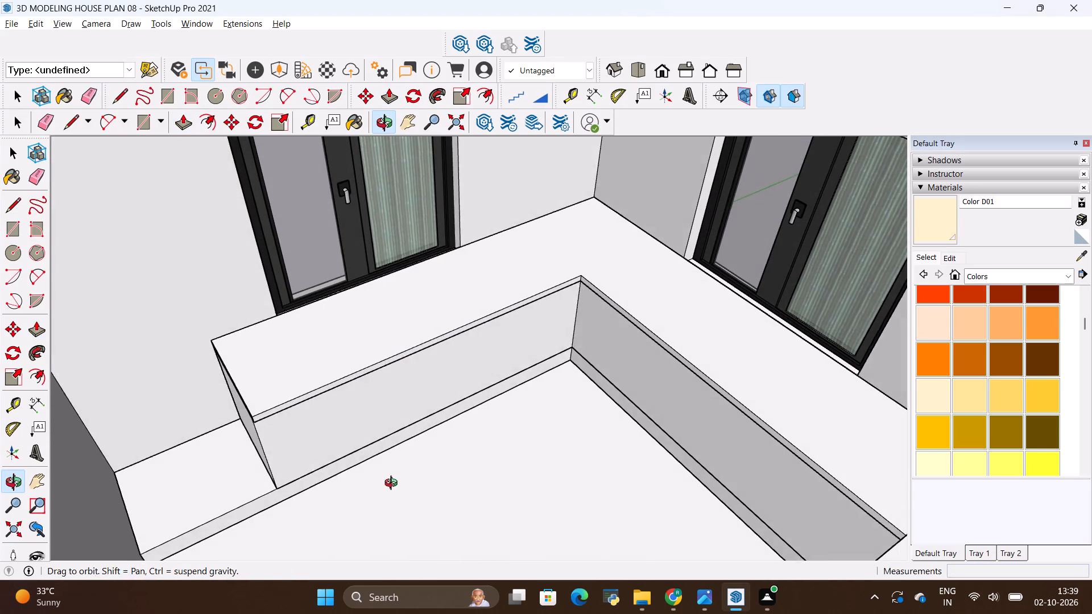
{"action": "middle_click_drag", "start_coordinate": [394, 484], "coordinate": [389, 481]}
{"action": "scroll", "coordinate": [305, 457], "scroll_direction": "up", "scroll_amount": 7}
{"action": "scroll", "coordinate": [268, 429], "scroll_direction": "up", "scroll_amount": 1}
{"action": "middle_click_drag", "start_coordinate": [268, 429], "coordinate": [266, 410]}
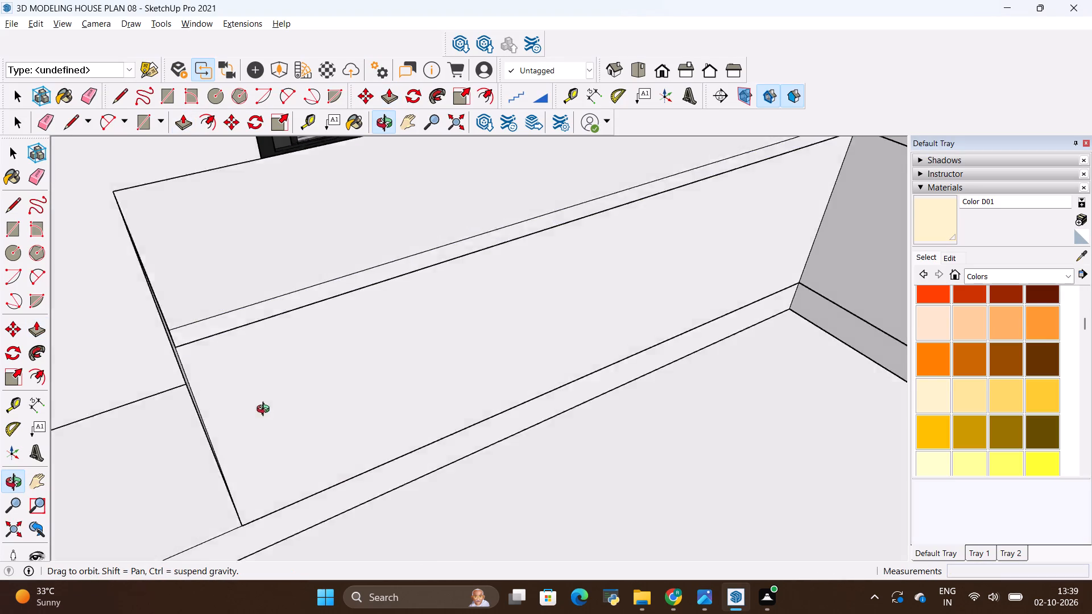
{"action": "middle_click_drag", "start_coordinate": [266, 410], "coordinate": [247, 314]}
{"action": "key", "text": "alt+Tab"}
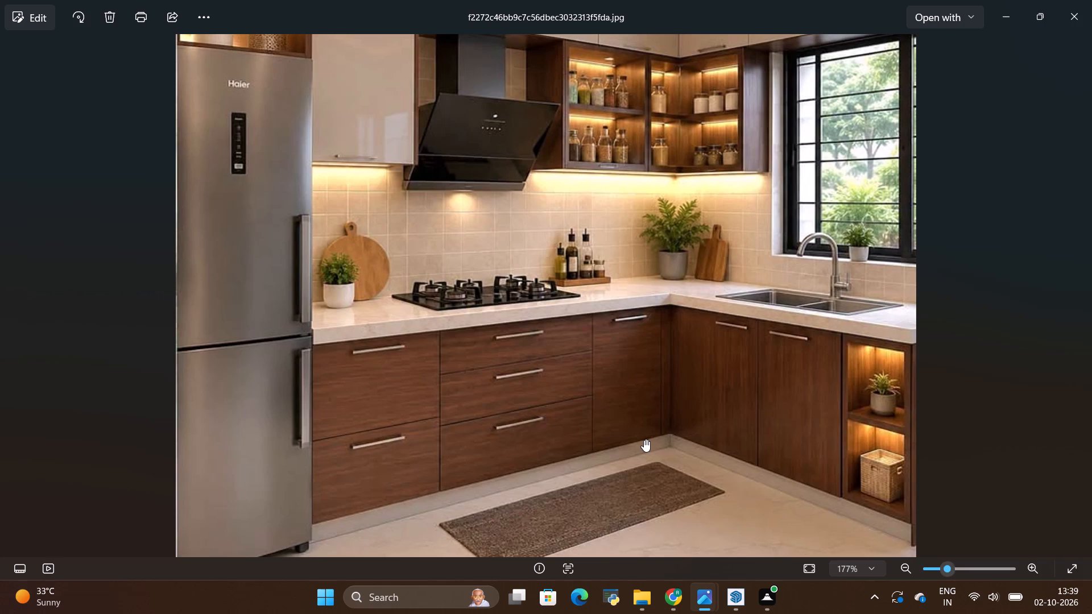
{"action": "key", "text": "alt+Tab"}
Open the kitchen's nested groups down to the L-shaped cabinet body for editing its front faces.
{"action": "scroll", "coordinate": [468, 436], "scroll_direction": "down", "scroll_amount": 8}
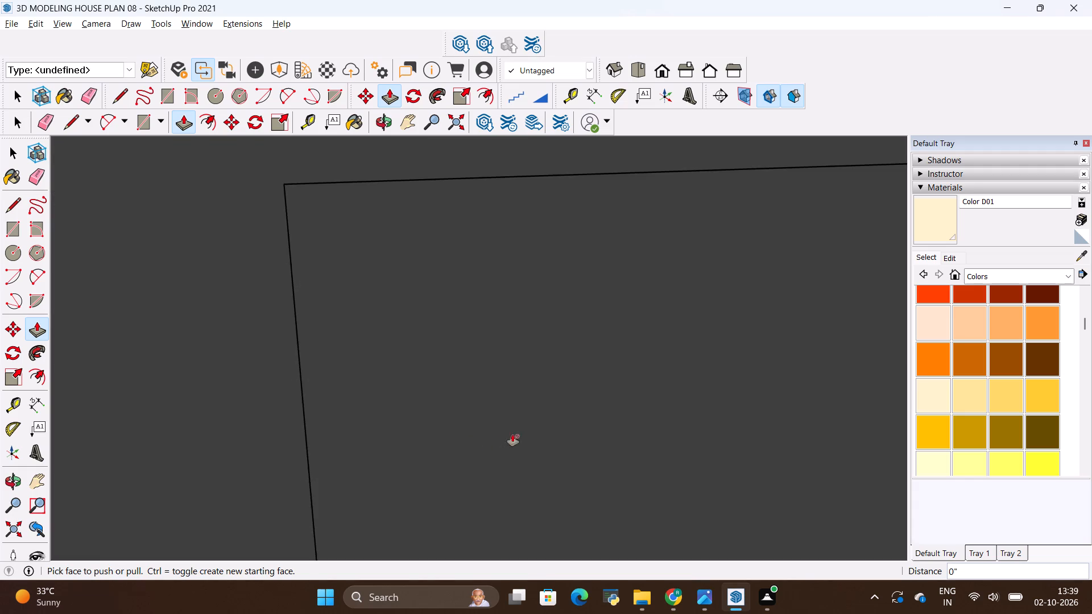
{"action": "scroll", "coordinate": [537, 424], "scroll_direction": "up", "scroll_amount": 17}
{"action": "scroll", "coordinate": [542, 413], "scroll_direction": "up", "scroll_amount": 7}
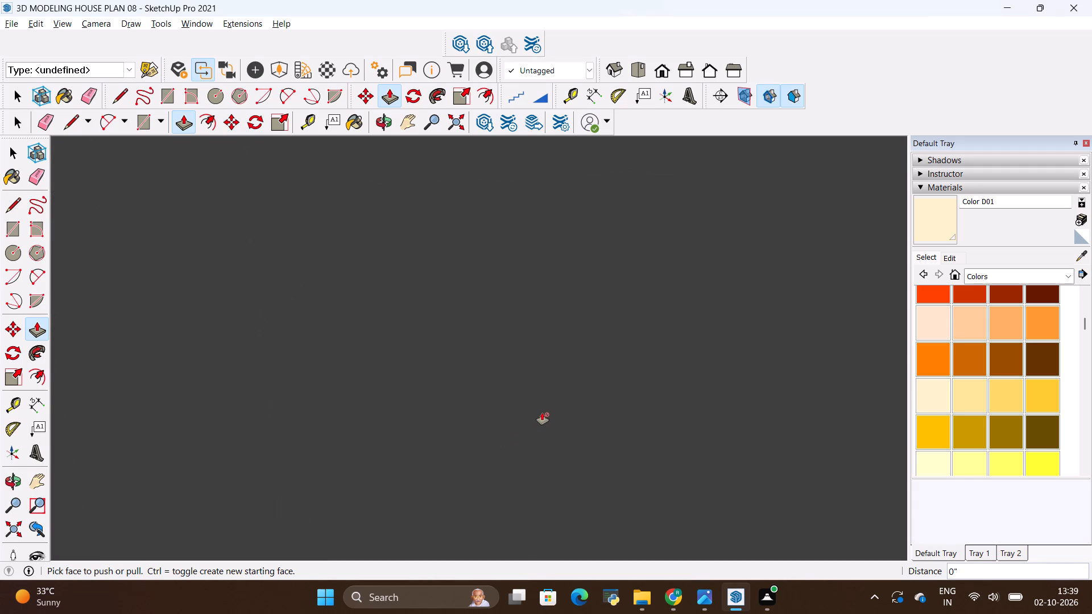
{"action": "scroll", "coordinate": [542, 413], "scroll_direction": "up", "scroll_amount": 20}
{"action": "scroll", "coordinate": [542, 413], "scroll_direction": "up", "scroll_amount": 4}
{"action": "scroll", "coordinate": [556, 388], "scroll_direction": "down", "scroll_amount": 1}
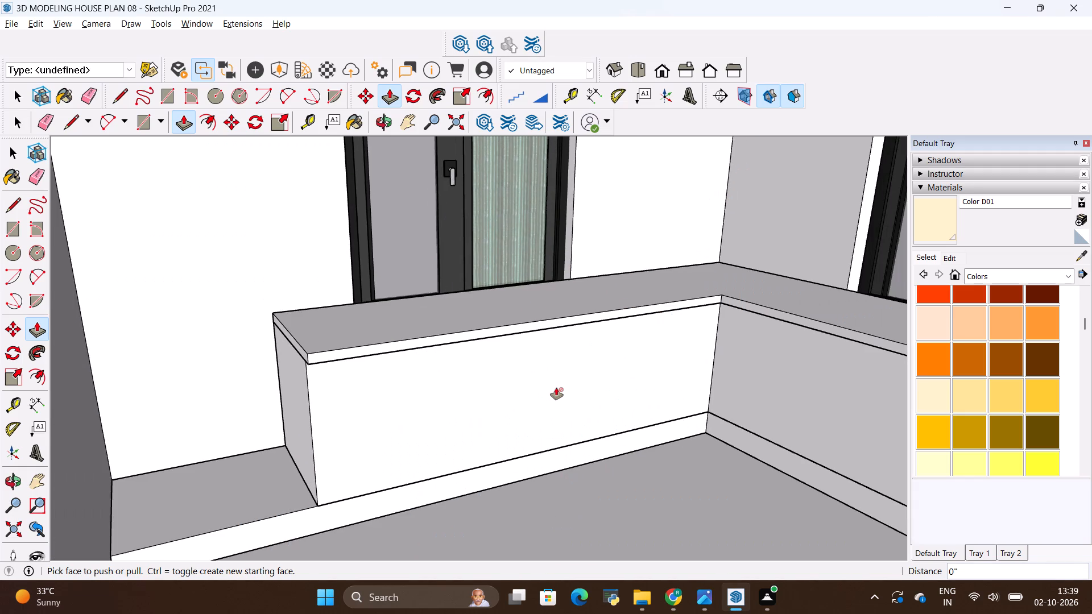
{"action": "key", "text": "space"}
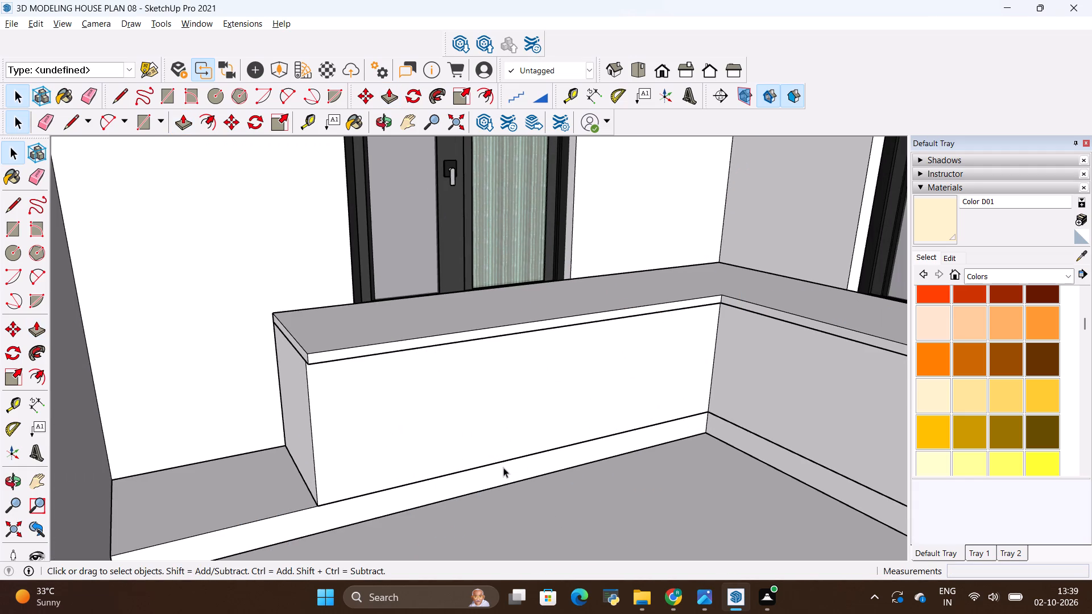
{"action": "left_click", "coordinate": [503, 459]}
{"action": "double_click", "coordinate": [503, 459]}
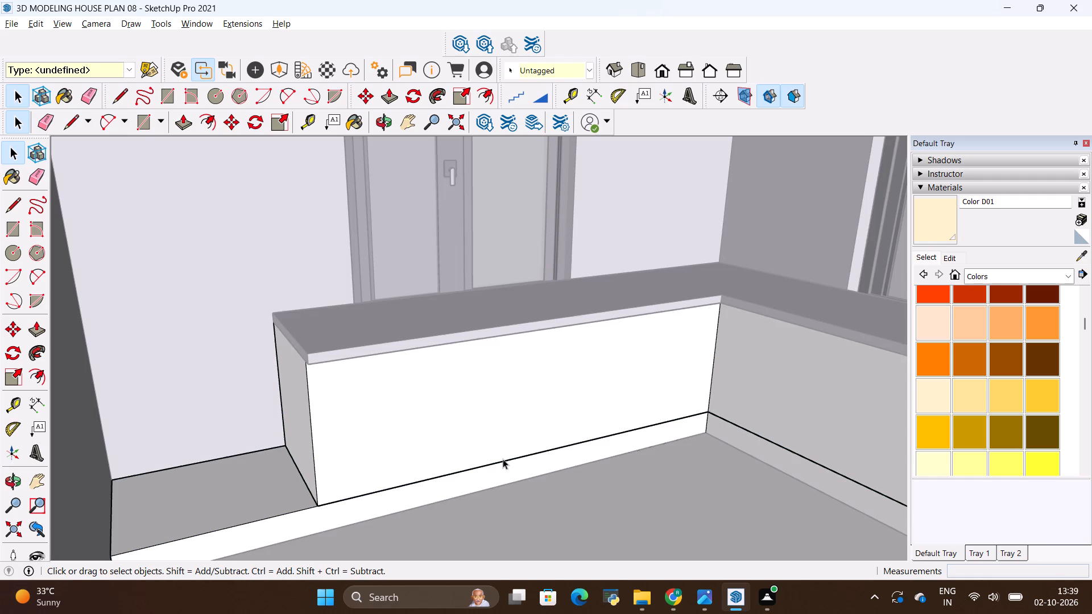
{"action": "left_click", "coordinate": [503, 459]}
{"action": "triple_click", "coordinate": [461, 418]}
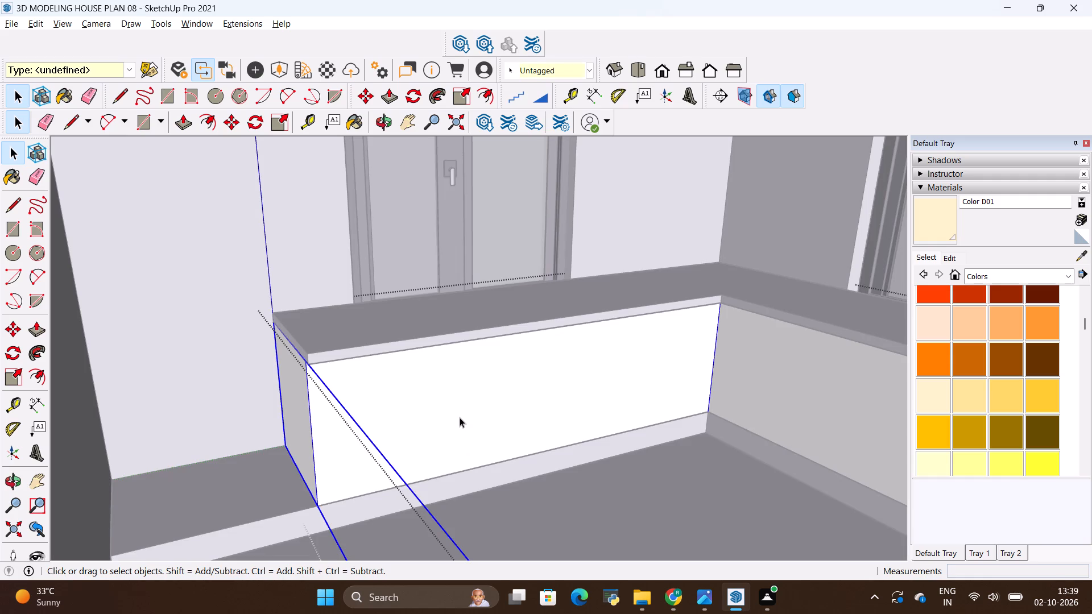
{"action": "double_click", "coordinate": [458, 420]}
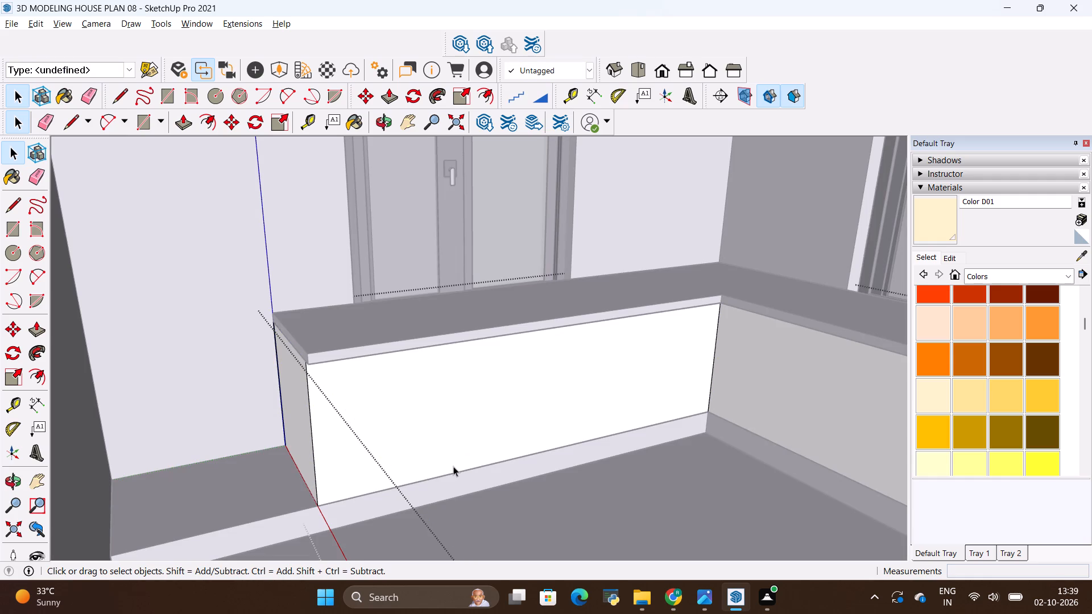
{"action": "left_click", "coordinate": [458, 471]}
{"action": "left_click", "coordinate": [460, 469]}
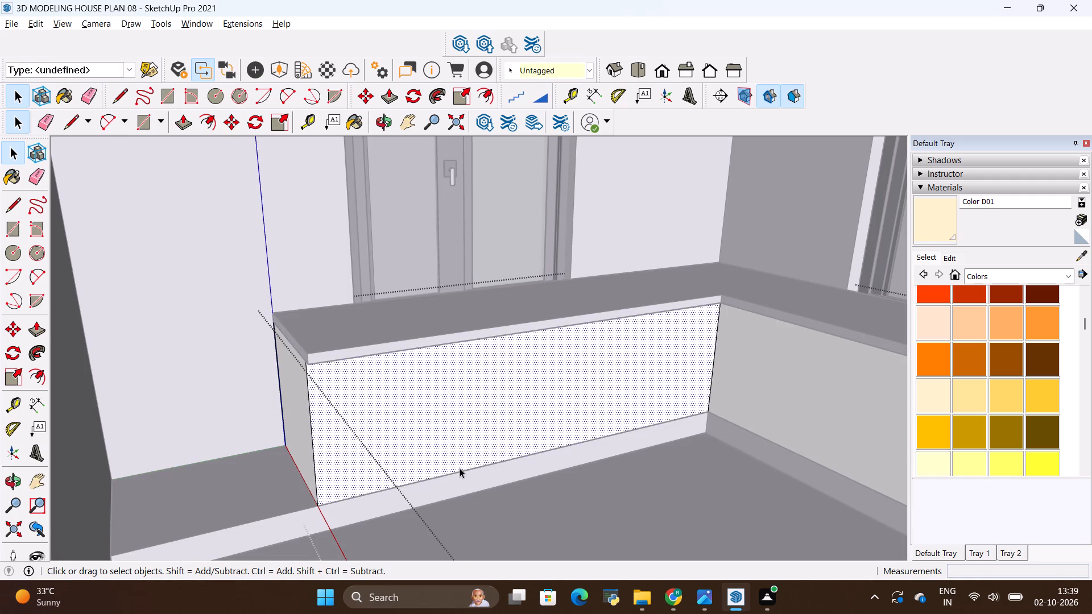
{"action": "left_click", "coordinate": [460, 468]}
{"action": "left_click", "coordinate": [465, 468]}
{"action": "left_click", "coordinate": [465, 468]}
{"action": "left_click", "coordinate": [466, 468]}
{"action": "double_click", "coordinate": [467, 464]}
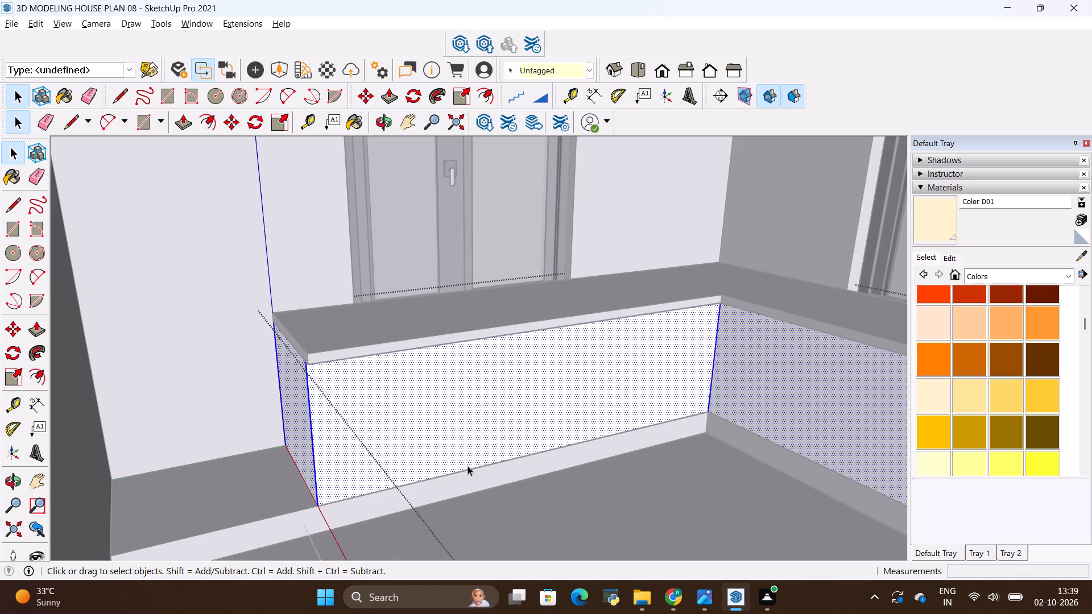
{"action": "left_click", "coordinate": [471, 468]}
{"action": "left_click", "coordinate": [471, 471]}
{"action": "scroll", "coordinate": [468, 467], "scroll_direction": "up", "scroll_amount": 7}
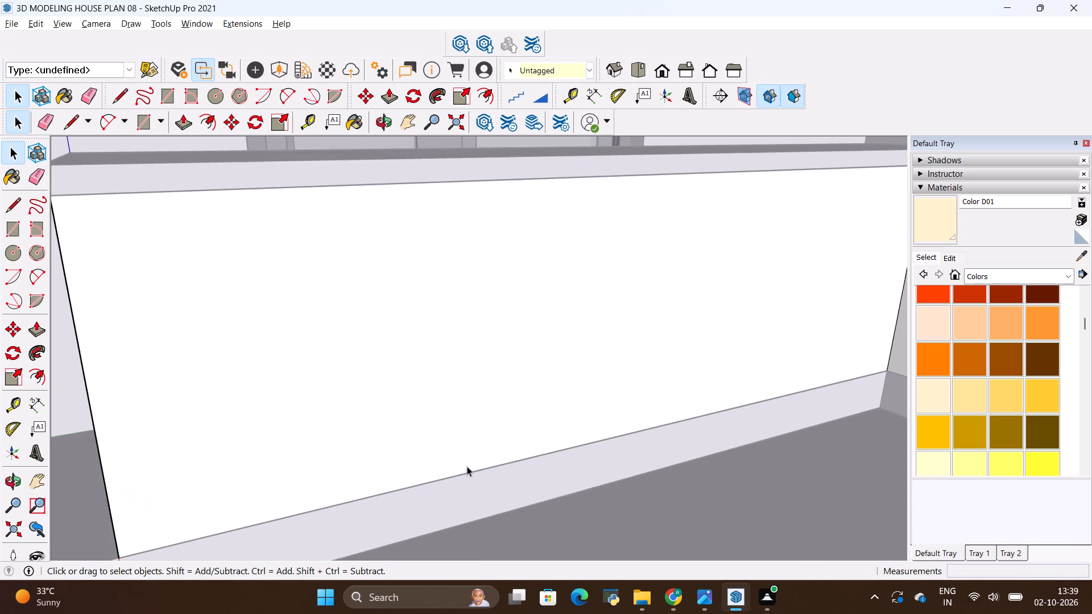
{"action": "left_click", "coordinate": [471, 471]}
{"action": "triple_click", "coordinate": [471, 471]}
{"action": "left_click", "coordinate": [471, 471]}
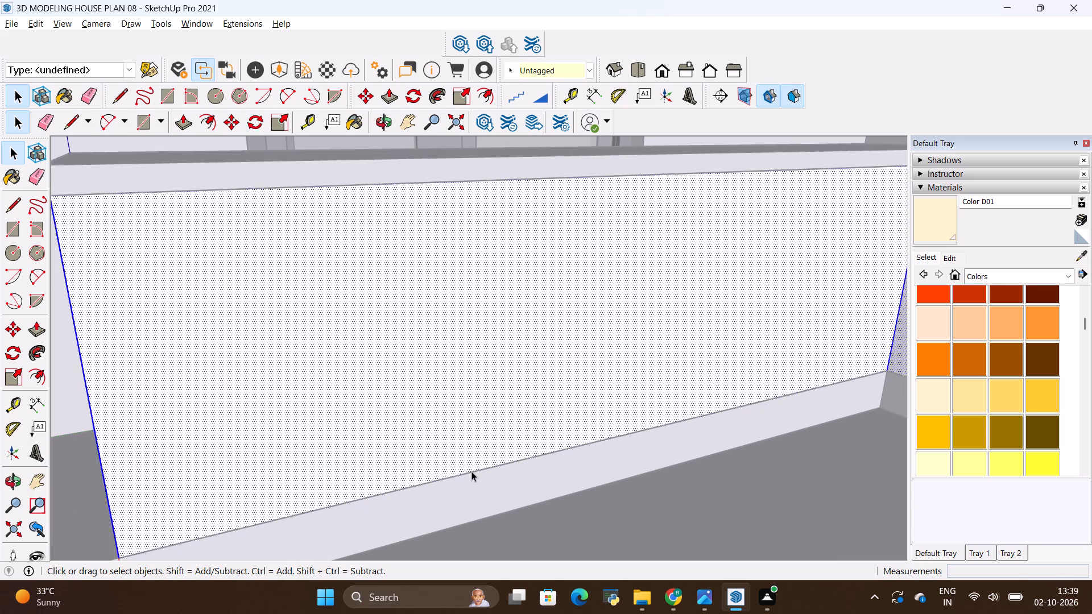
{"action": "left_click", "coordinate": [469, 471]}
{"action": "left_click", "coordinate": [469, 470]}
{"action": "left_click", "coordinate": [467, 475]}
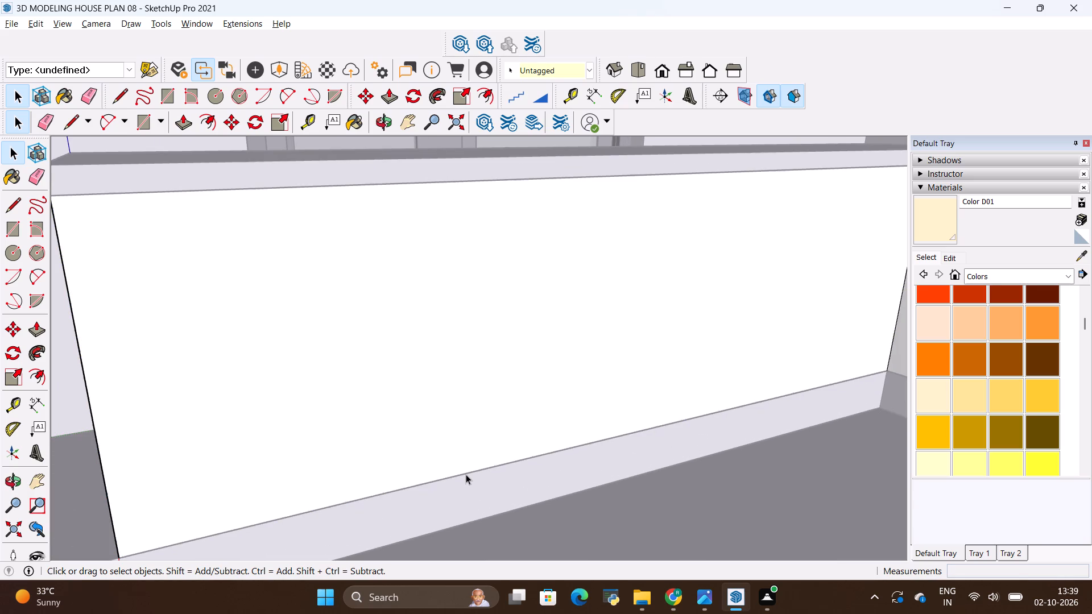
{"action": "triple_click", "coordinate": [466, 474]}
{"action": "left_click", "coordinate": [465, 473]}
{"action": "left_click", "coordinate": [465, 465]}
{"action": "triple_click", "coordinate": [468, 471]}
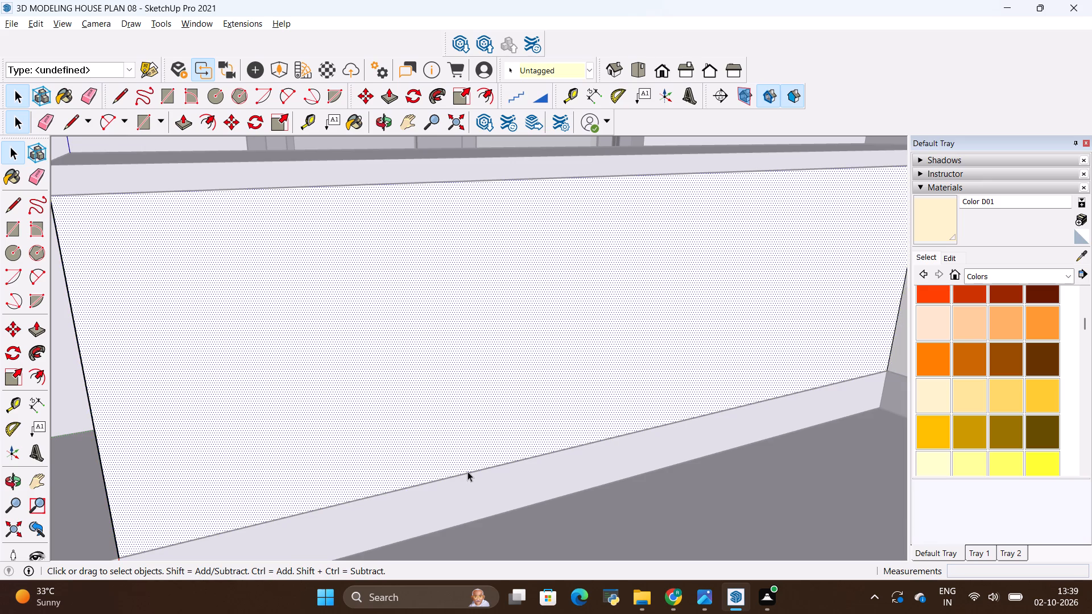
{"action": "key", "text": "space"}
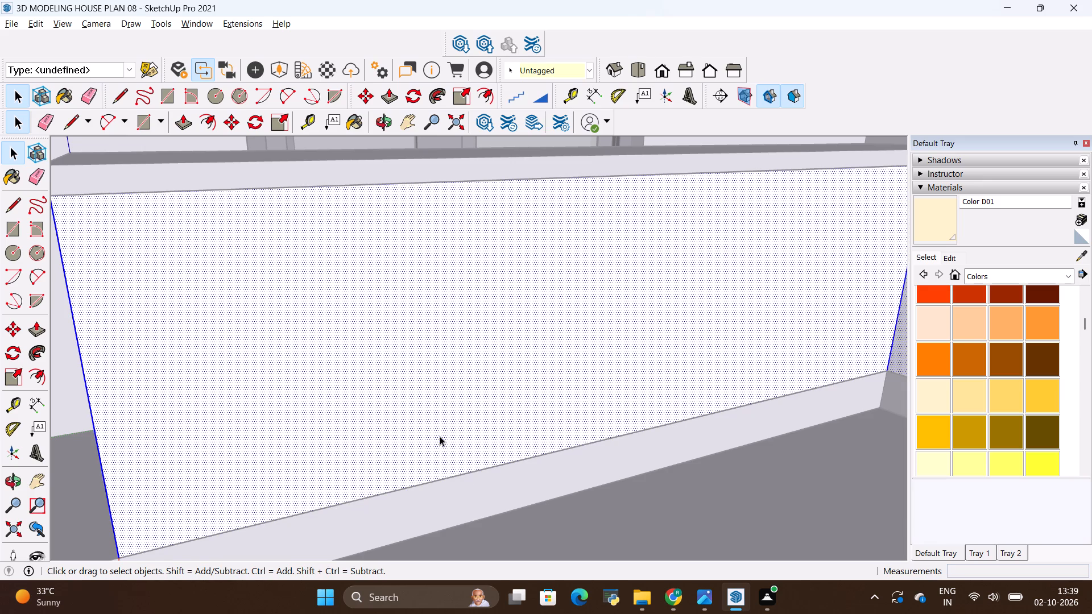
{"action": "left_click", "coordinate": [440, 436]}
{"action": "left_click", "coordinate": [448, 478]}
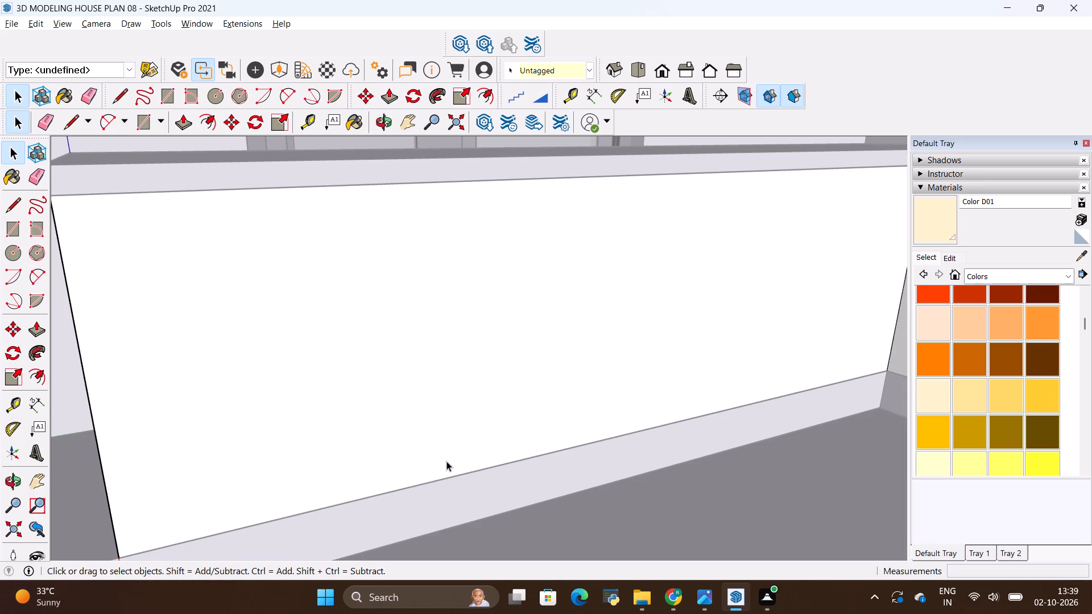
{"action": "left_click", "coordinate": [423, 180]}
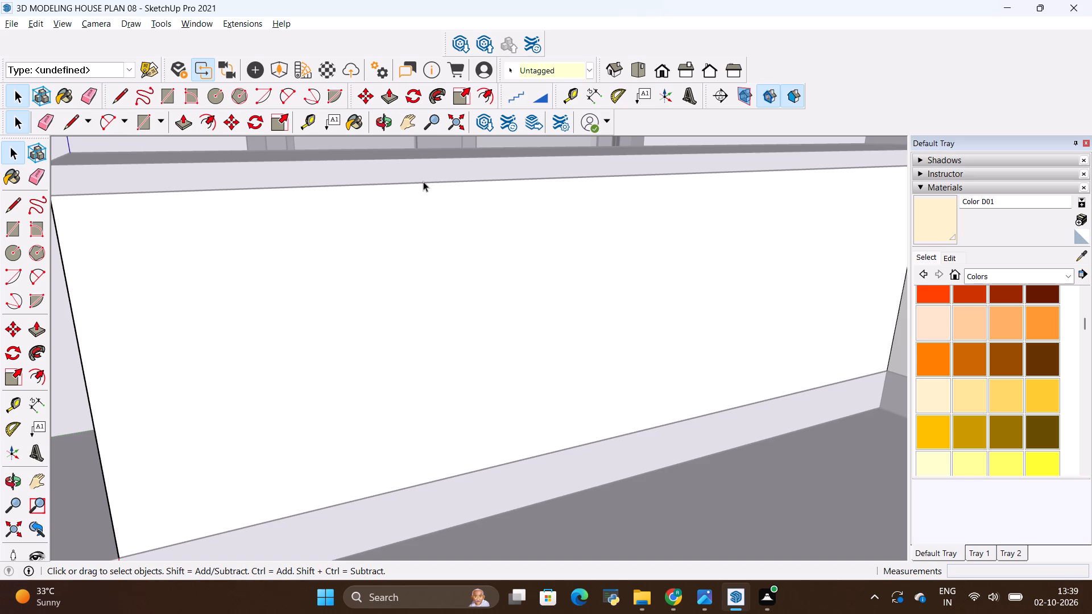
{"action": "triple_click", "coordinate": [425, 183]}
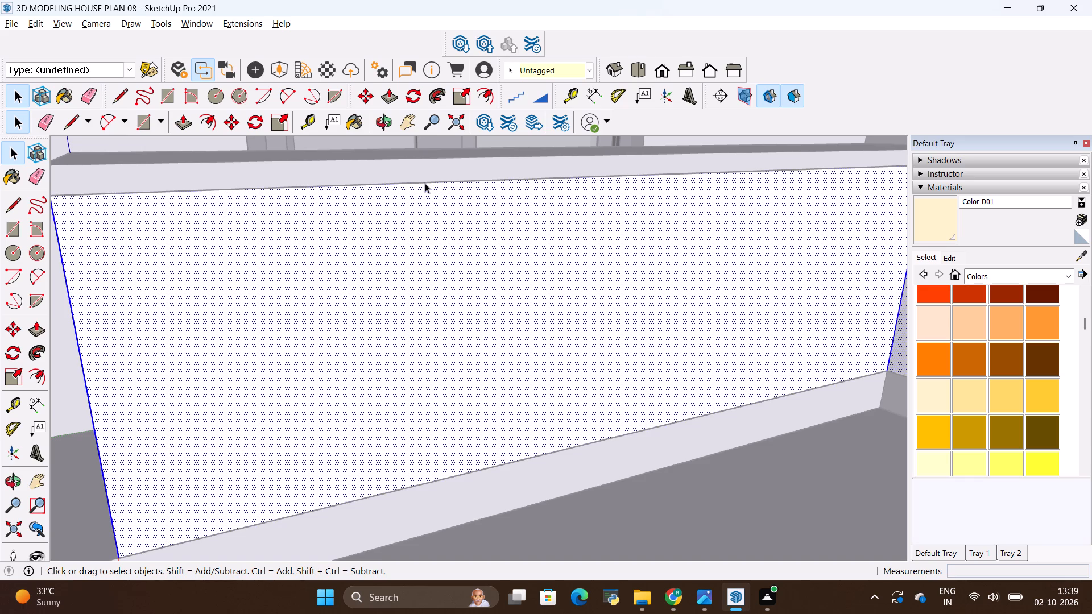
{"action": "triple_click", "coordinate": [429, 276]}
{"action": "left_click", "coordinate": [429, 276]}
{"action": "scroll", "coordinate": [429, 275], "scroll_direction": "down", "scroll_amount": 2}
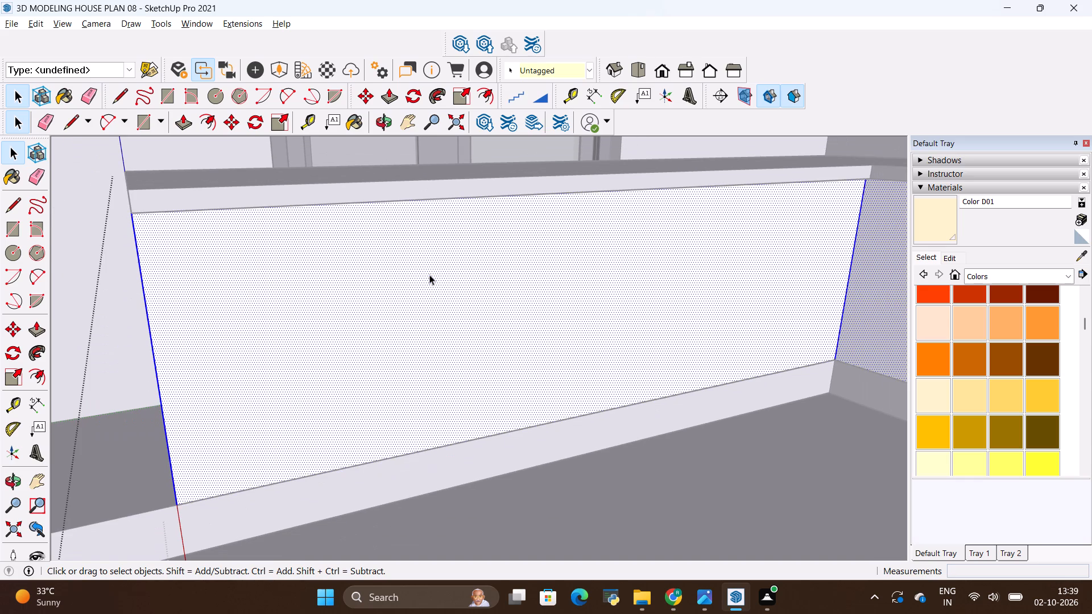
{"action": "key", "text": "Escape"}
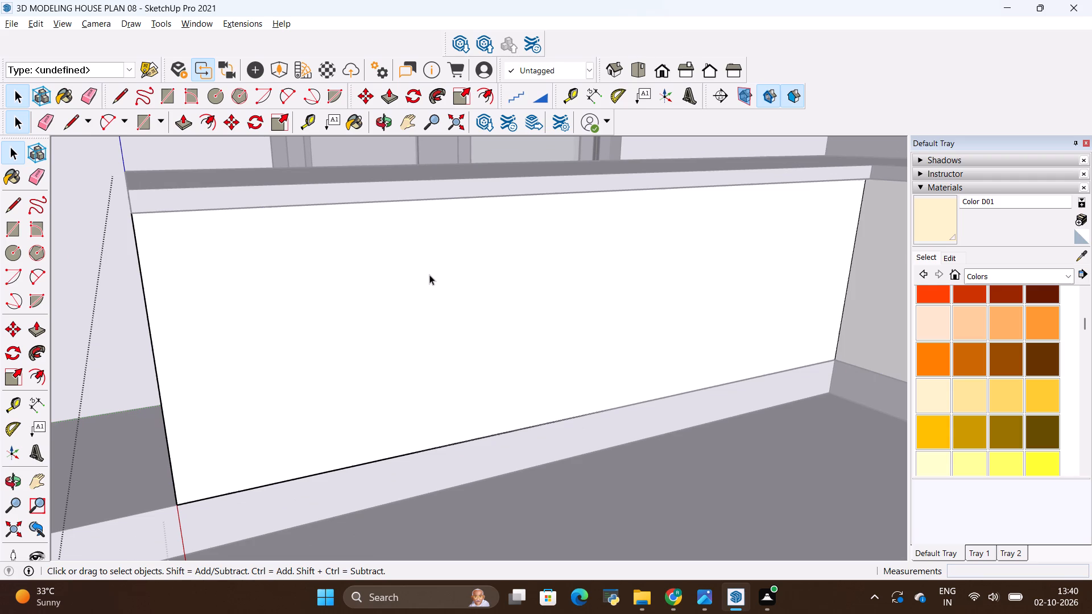
Measure the width of the cabinet body's long front face between its two vertical end edges.
{"action": "key", "text": "t"}
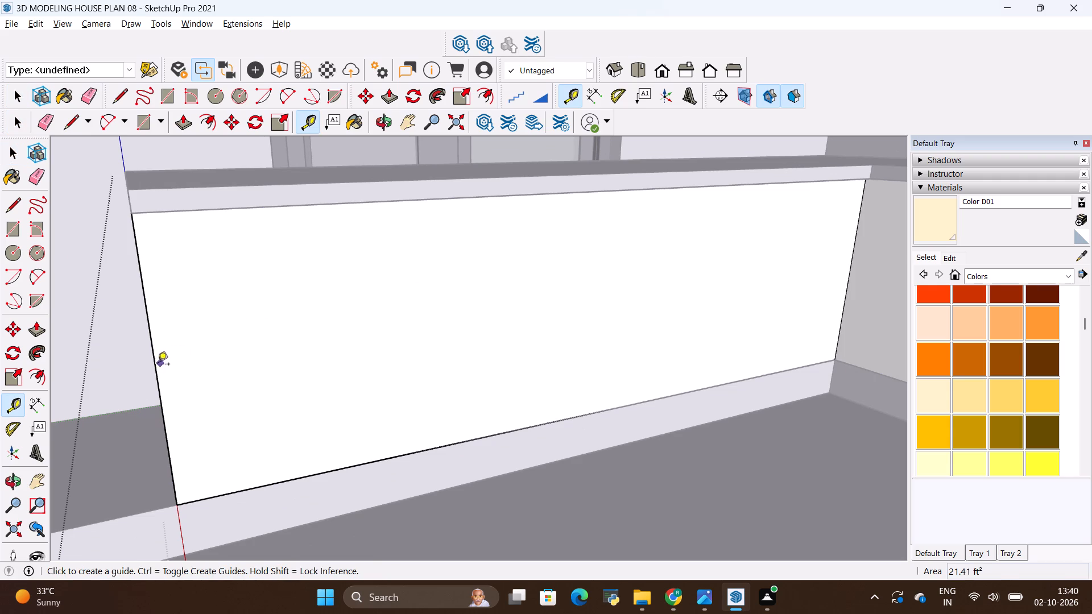
{"action": "left_click", "coordinate": [155, 366]}
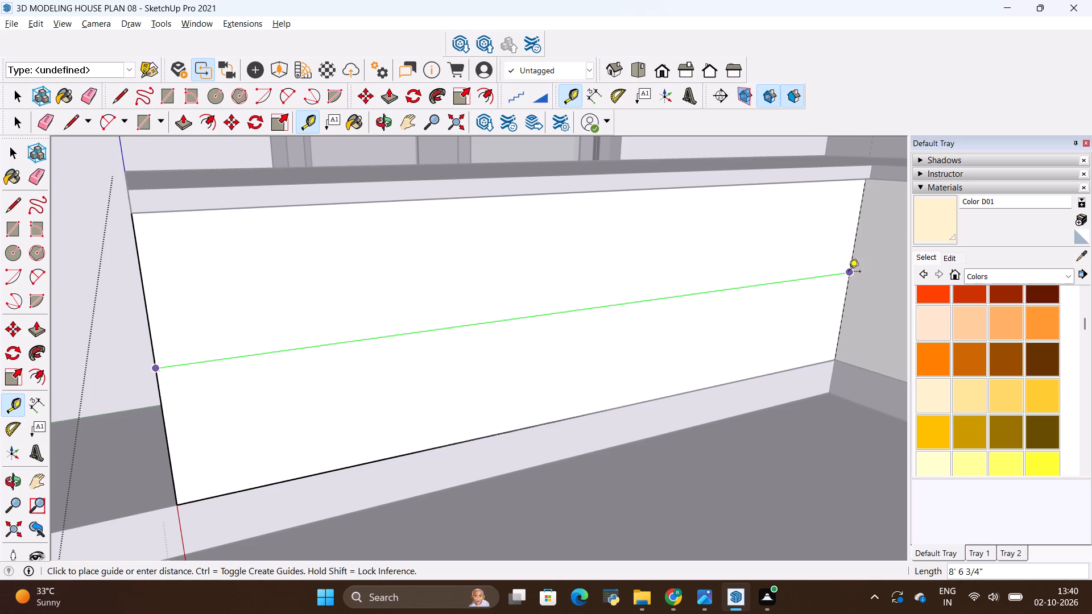
{"action": "key", "text": "Escape"}
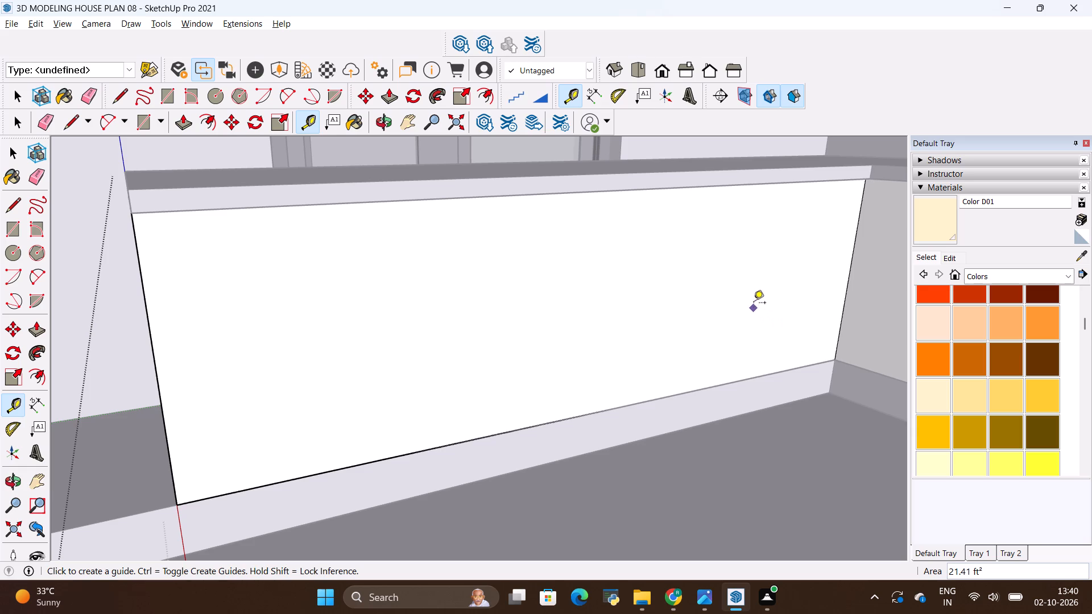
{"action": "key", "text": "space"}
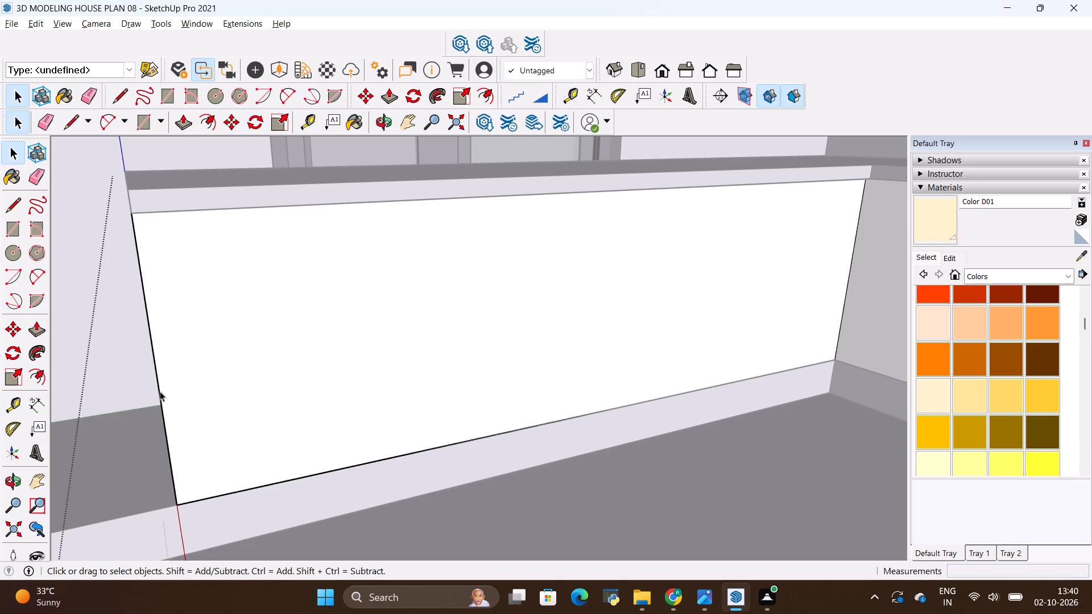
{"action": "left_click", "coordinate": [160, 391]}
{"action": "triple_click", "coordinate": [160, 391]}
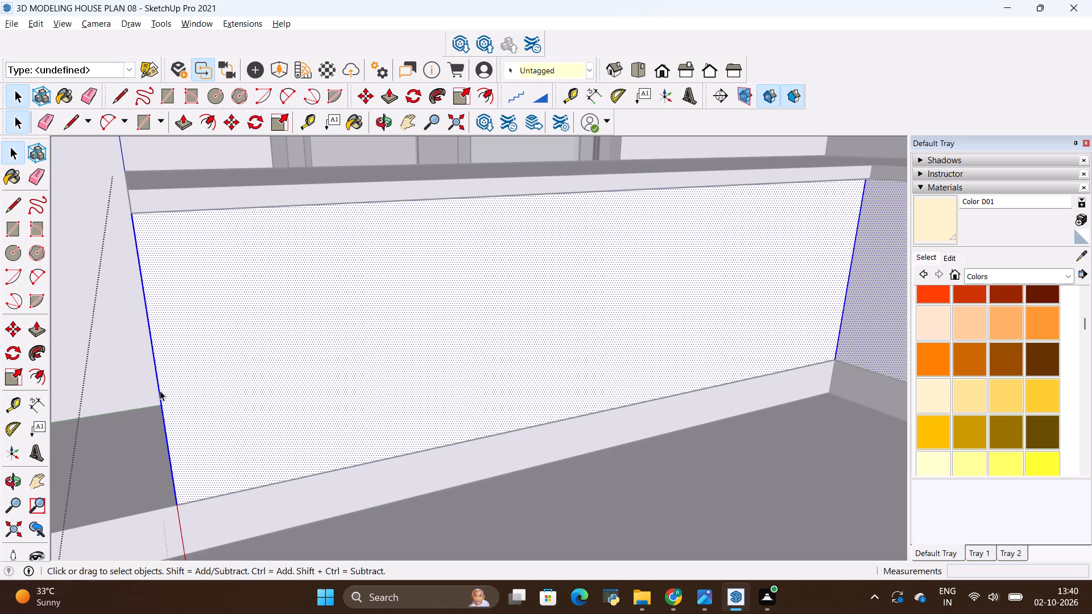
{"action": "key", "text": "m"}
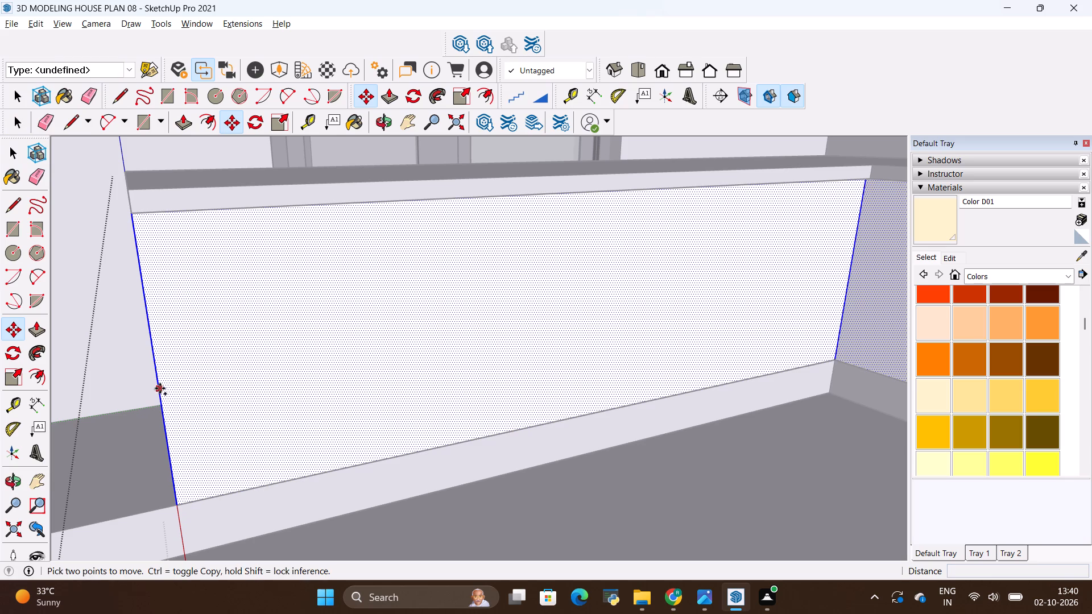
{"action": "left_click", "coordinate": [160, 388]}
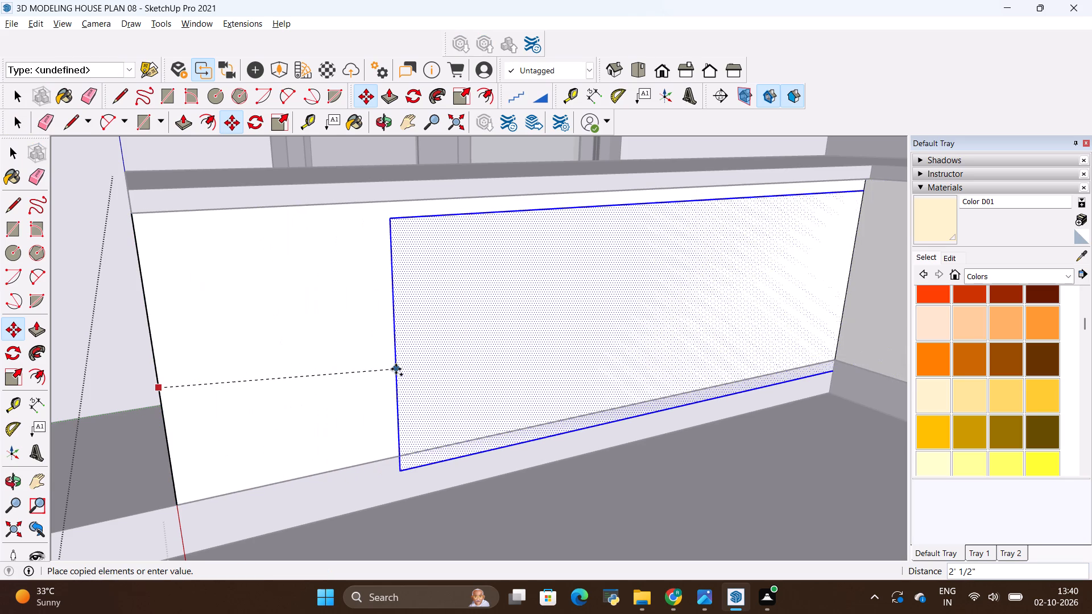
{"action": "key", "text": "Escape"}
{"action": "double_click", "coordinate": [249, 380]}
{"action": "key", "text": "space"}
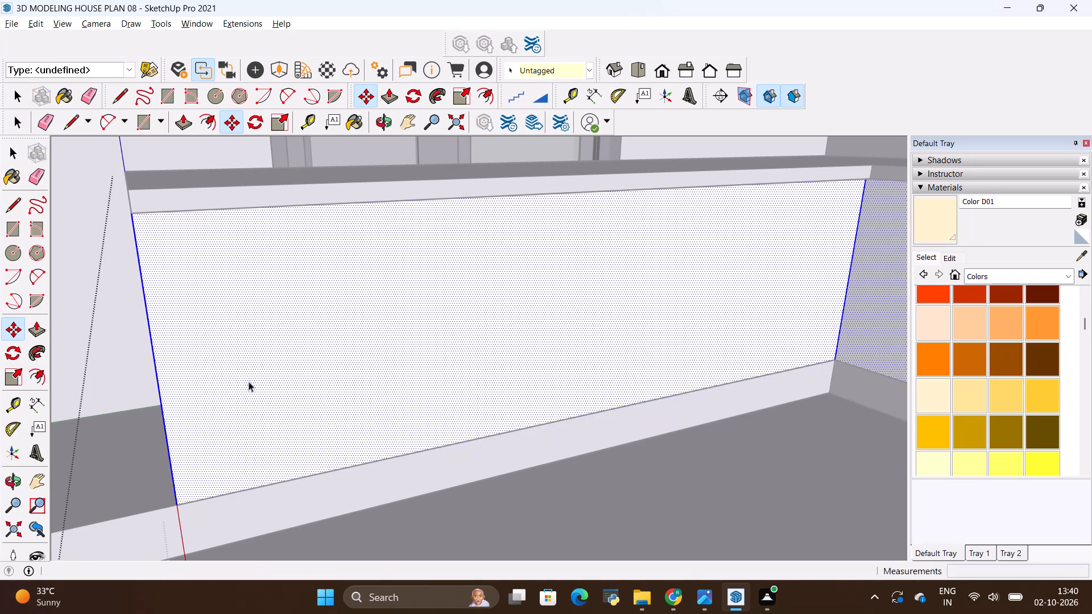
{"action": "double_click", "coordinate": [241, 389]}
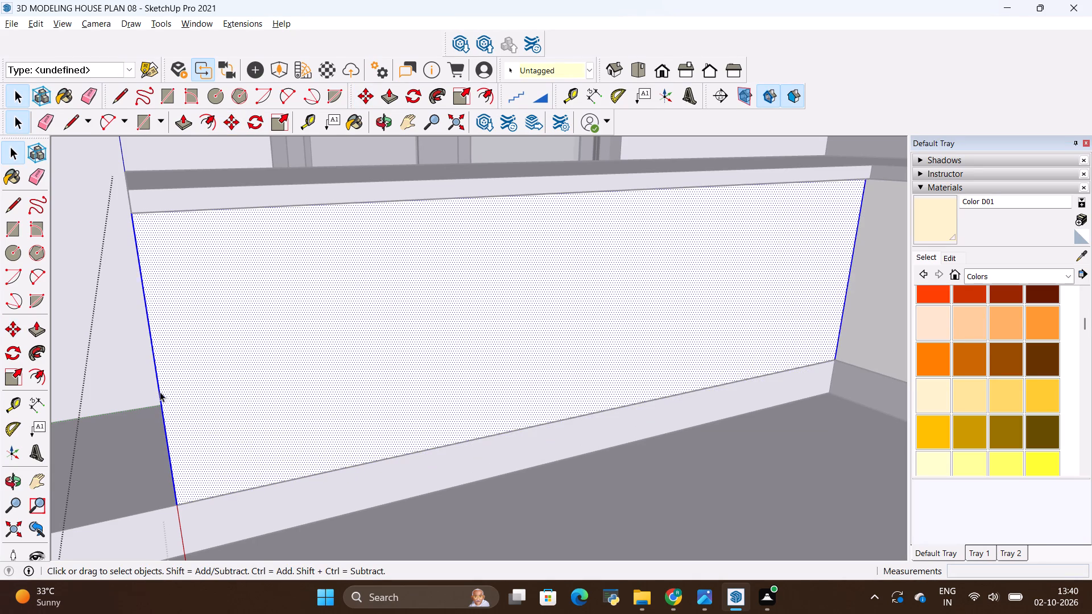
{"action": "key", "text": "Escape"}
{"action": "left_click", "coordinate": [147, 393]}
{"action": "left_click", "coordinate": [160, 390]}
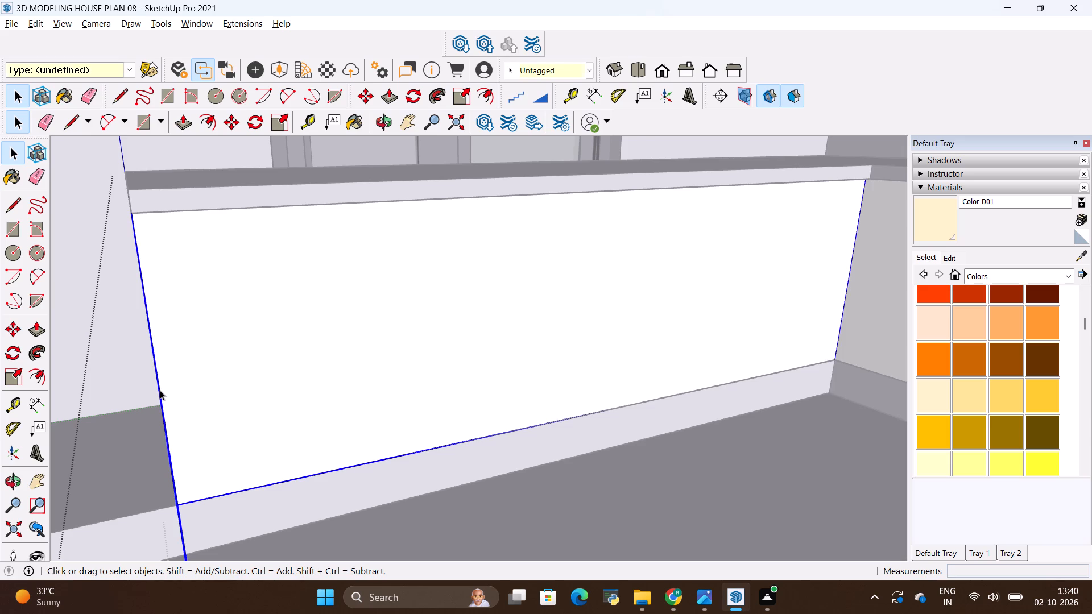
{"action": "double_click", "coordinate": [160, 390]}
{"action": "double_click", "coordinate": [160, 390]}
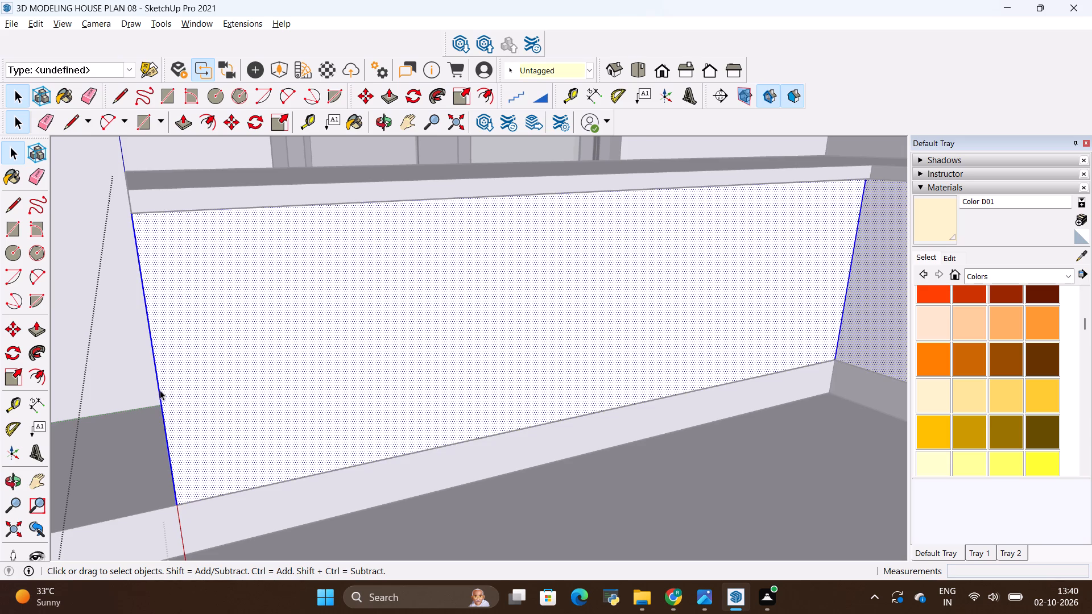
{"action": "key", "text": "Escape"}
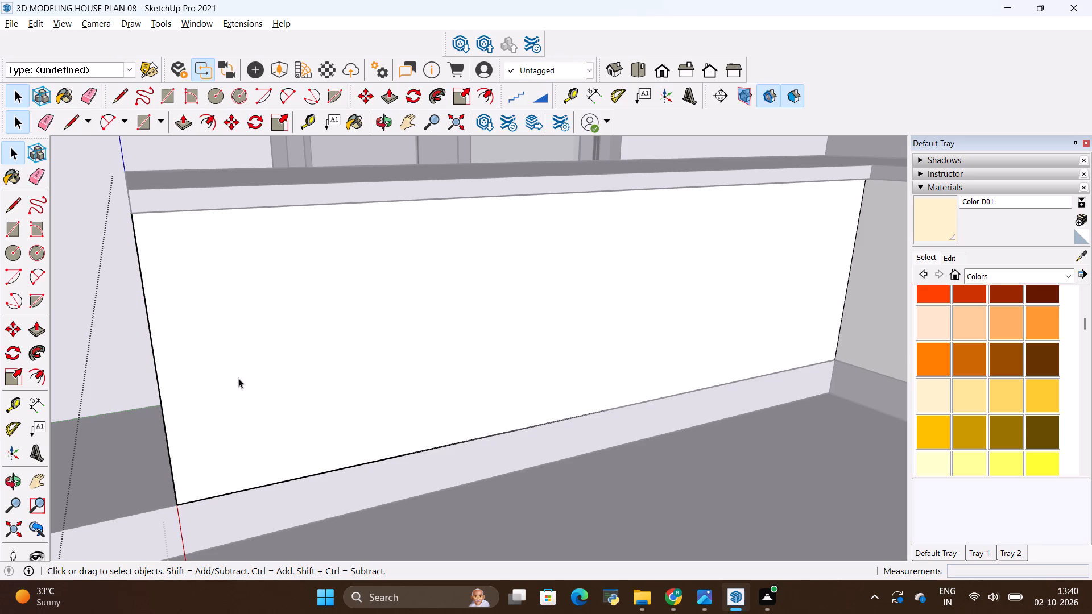
Place a vertical guide on the long cabinet front face, 34.33" from its open-end vertical edge.
{"action": "key", "text": "t"}
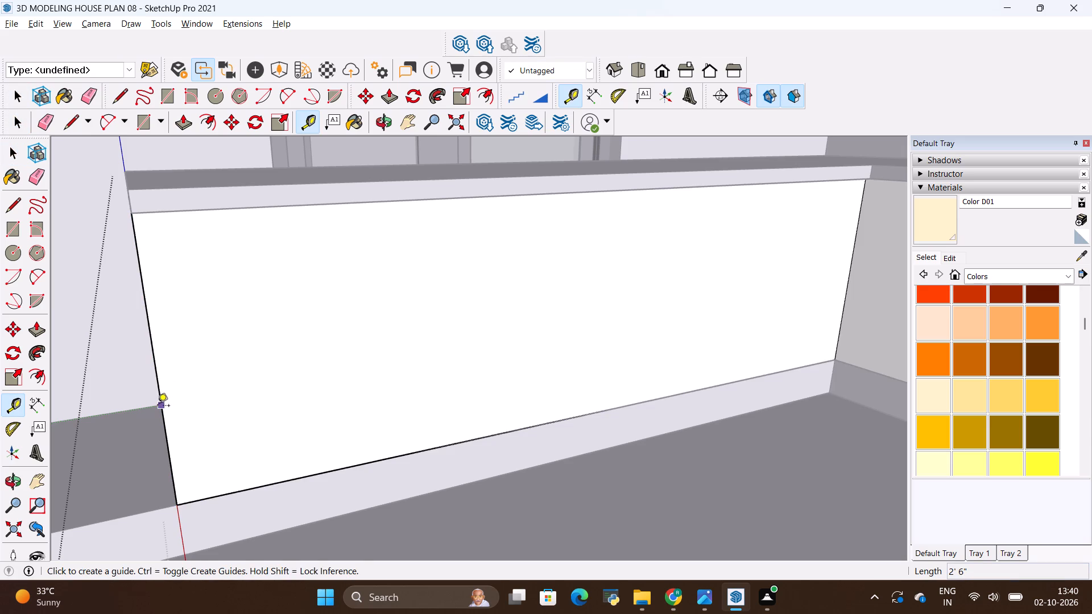
{"action": "left_click", "coordinate": [164, 395]}
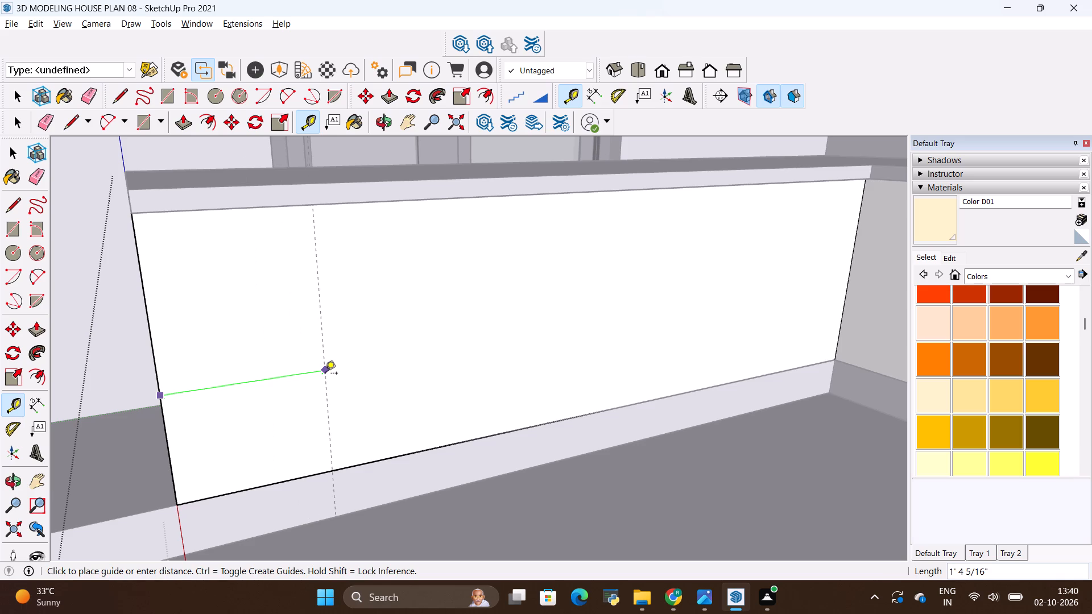
{"action": "key", "text": "BackSpace"}
{"action": "key", "text": "BackSpace"}
{"action": "type", "text": "34"}
{"action": "type", "text": ".33"}
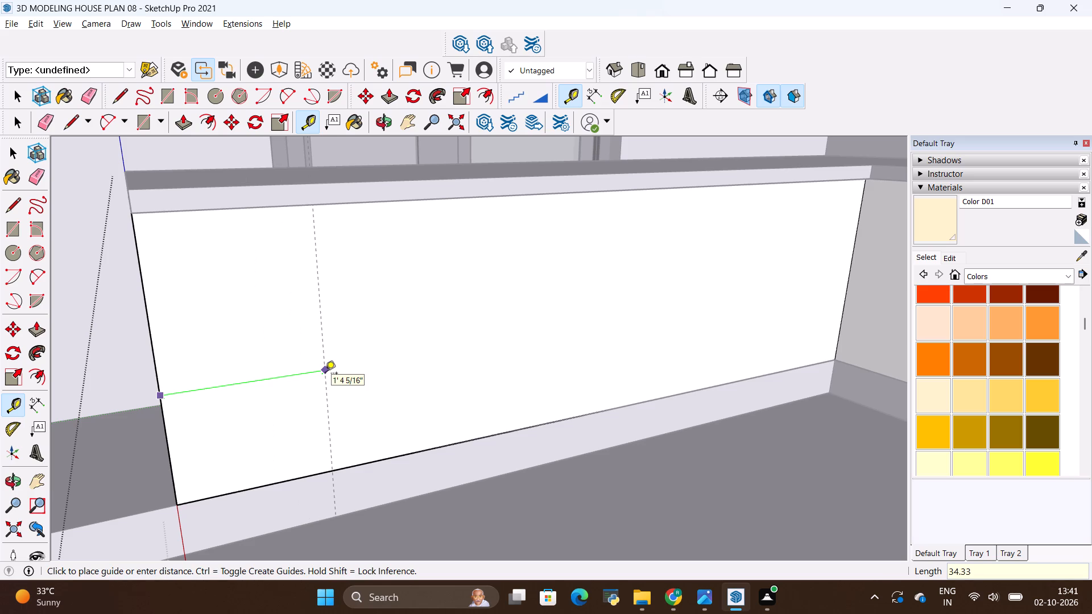
{"action": "key", "text": "shift+quotedbl"}
{"action": "key", "text": "Return"}
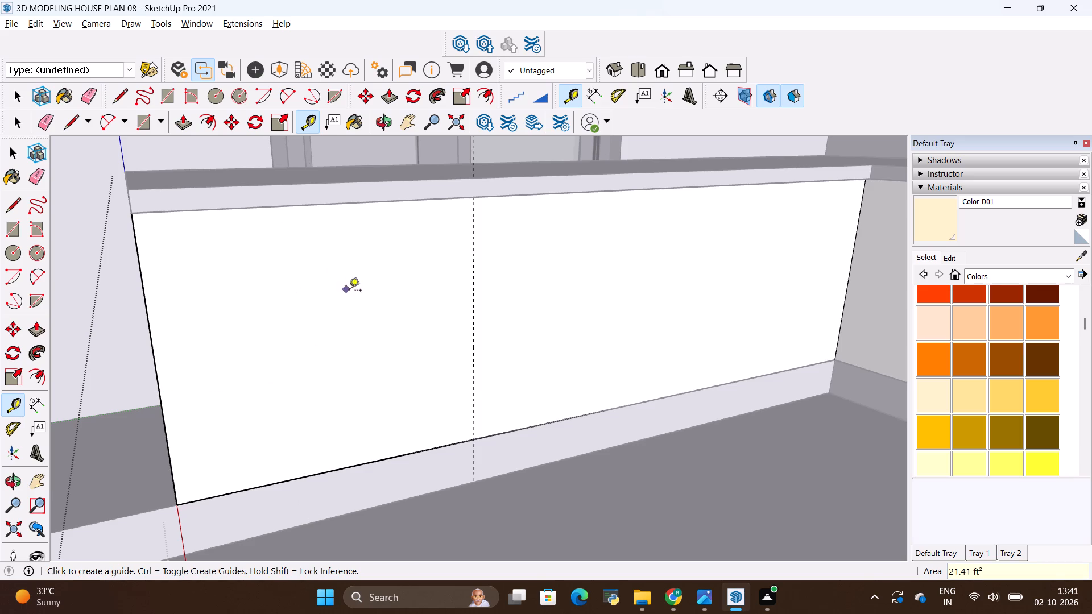
Place a second vertical guide 34.3" from the first one, toward the inner corner of the L-shaped cabinet.
{"action": "left_click", "coordinate": [472, 329]}
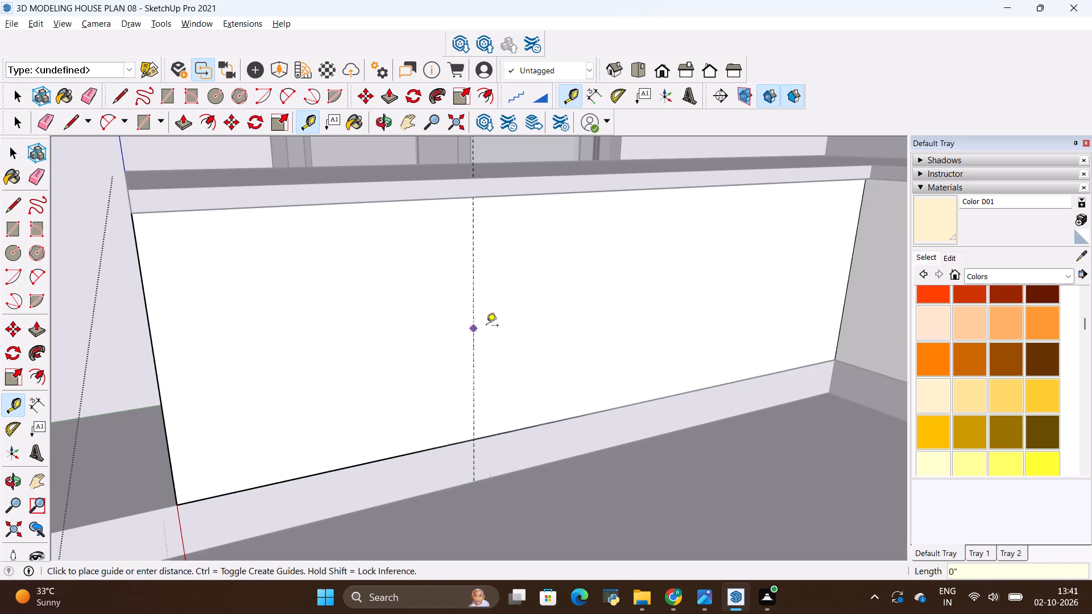
{"action": "key", "text": "BackSpace"}
{"action": "key", "text": "BackSpace"}
{"action": "key", "text": "BackSpace"}
{"action": "type", "text": "34"}
{"action": "type", "text": ".3"}
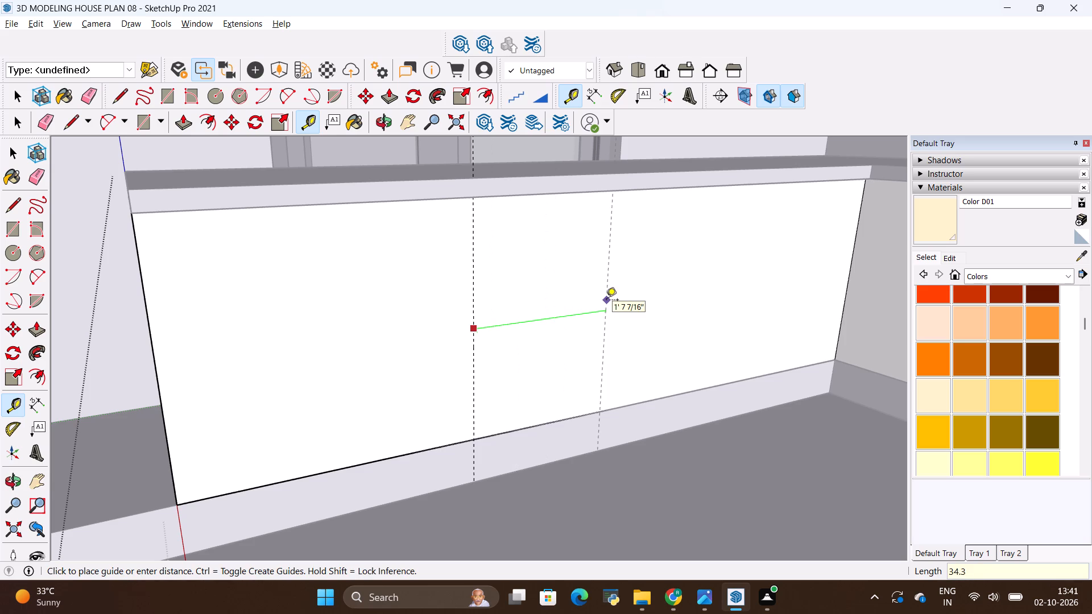
{"action": "key", "text": "shift+Return"}
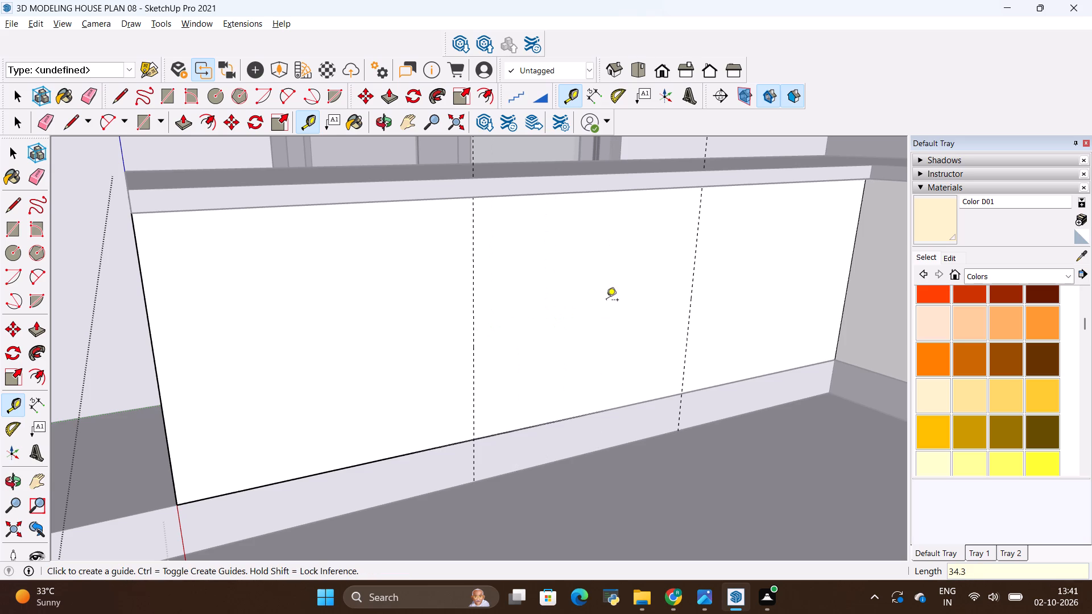
{"action": "key", "text": "Escape"}
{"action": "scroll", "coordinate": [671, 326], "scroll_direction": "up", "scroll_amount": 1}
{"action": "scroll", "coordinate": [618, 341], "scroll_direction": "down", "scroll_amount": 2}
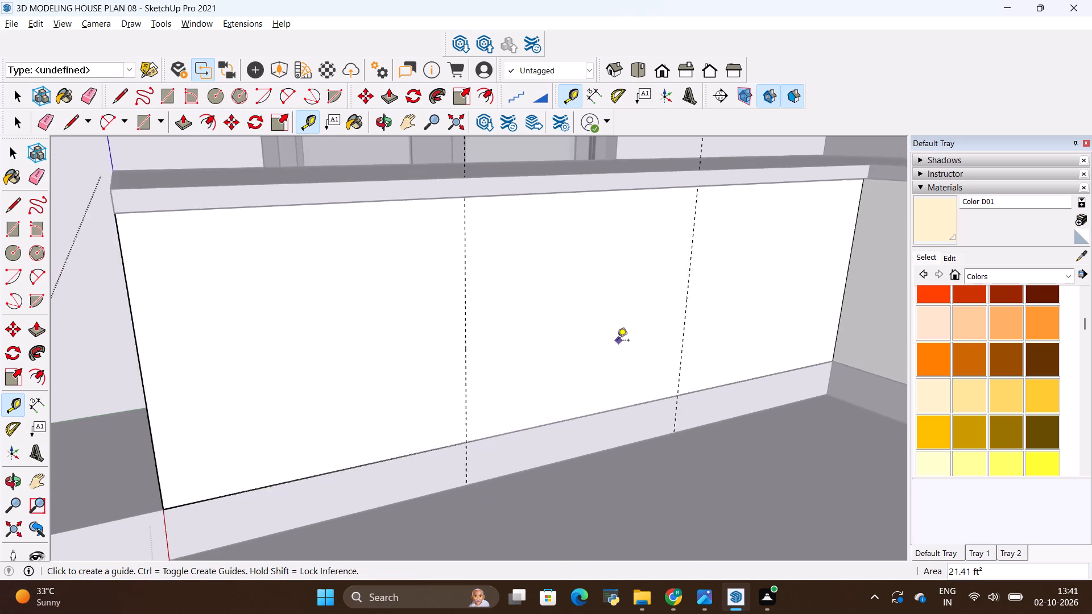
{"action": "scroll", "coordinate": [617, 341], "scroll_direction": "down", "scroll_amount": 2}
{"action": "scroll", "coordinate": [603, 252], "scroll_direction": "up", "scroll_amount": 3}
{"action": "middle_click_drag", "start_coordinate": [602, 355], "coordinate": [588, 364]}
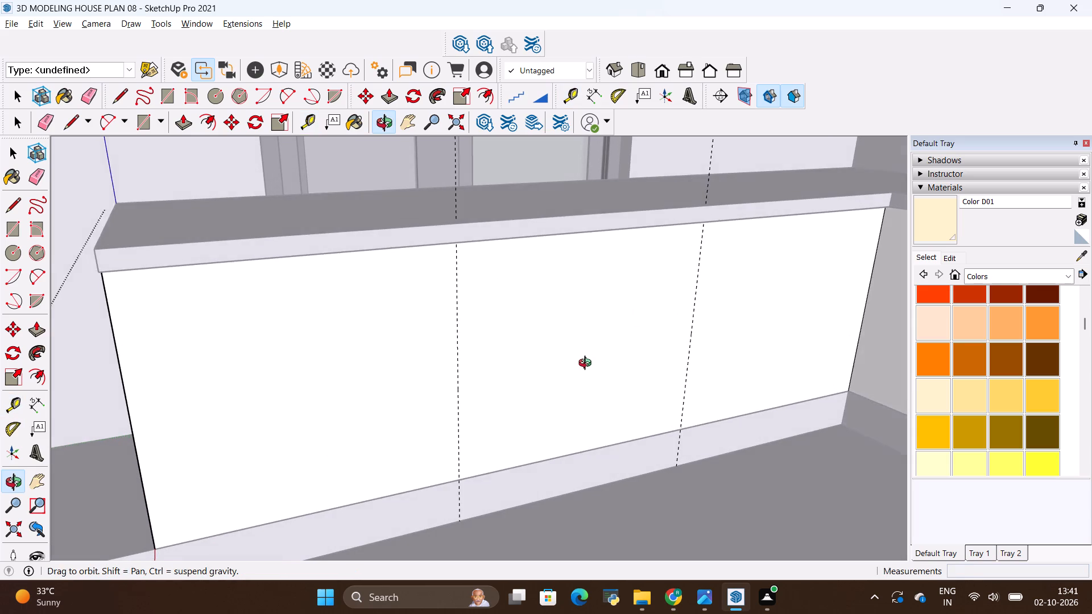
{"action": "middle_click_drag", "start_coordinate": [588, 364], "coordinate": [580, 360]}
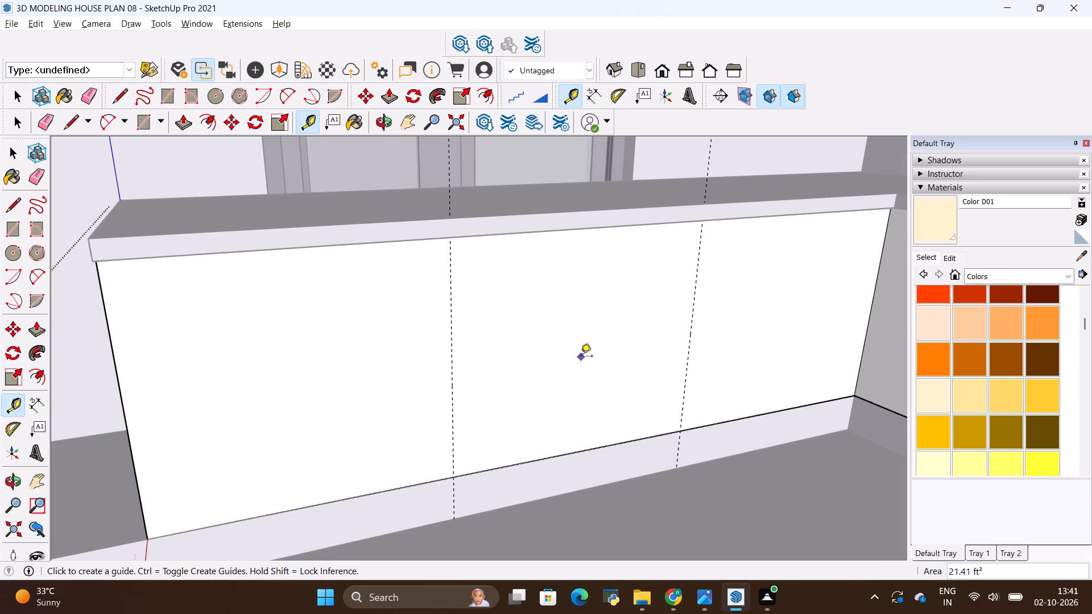
Following the reference photo, draw a horizontal edge at about mid-height across the first bay, from the open-end edge to the first guide.
{"action": "key", "text": "alt+Tab"}
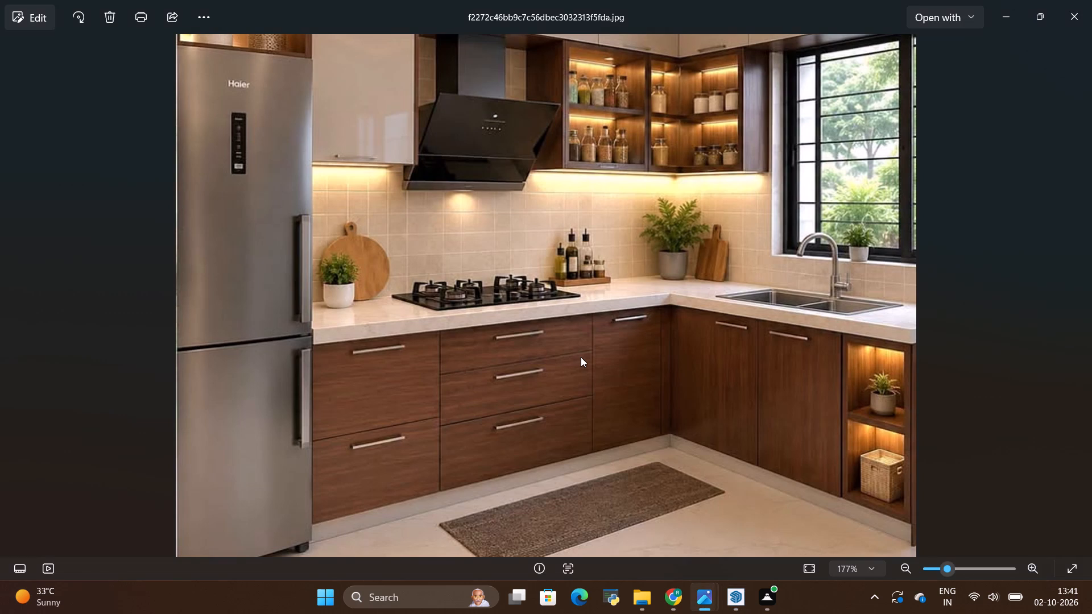
{"action": "key", "text": "alt+Tab"}
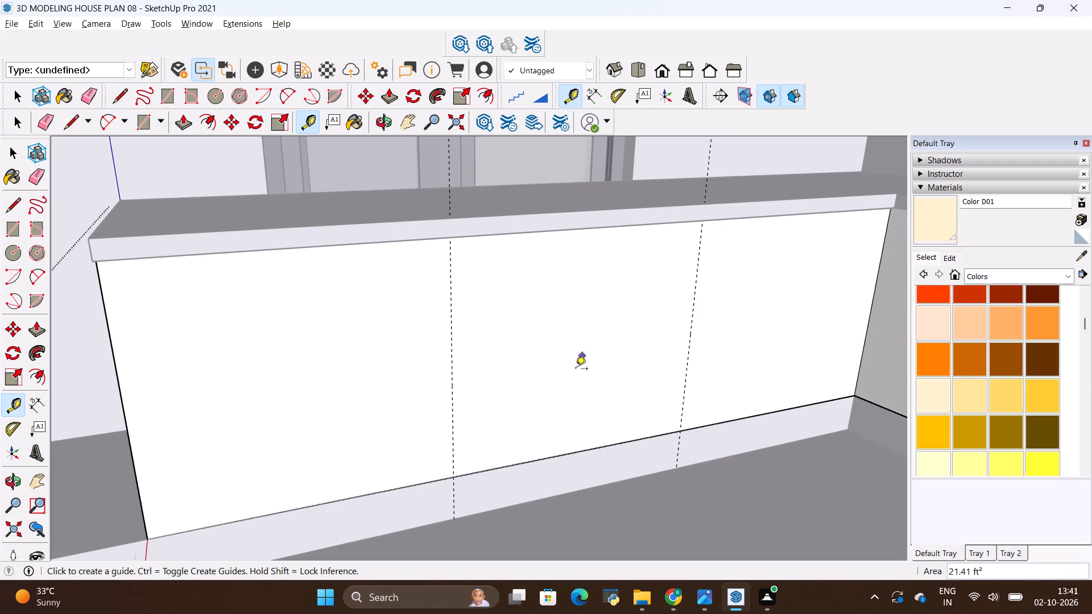
{"action": "key", "text": "l"}
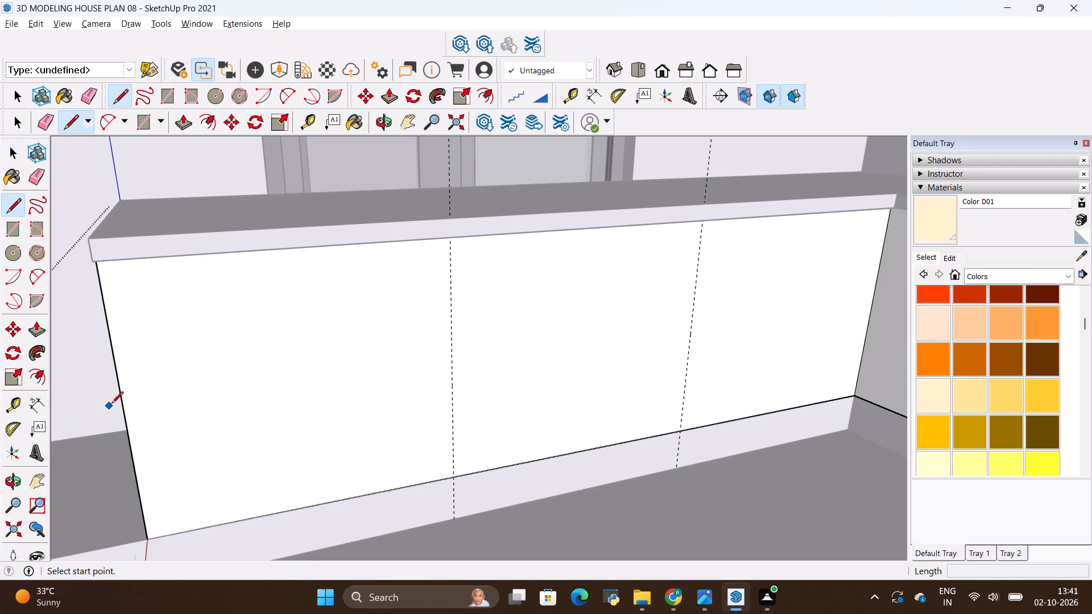
{"action": "left_click", "coordinate": [122, 411]}
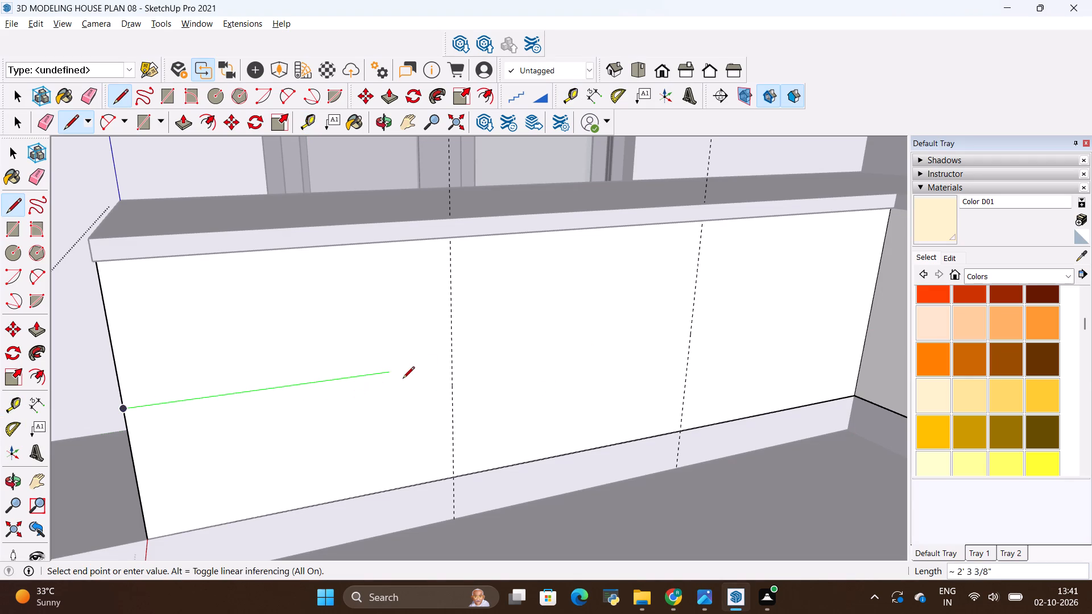
{"action": "left_click", "coordinate": [456, 364]}
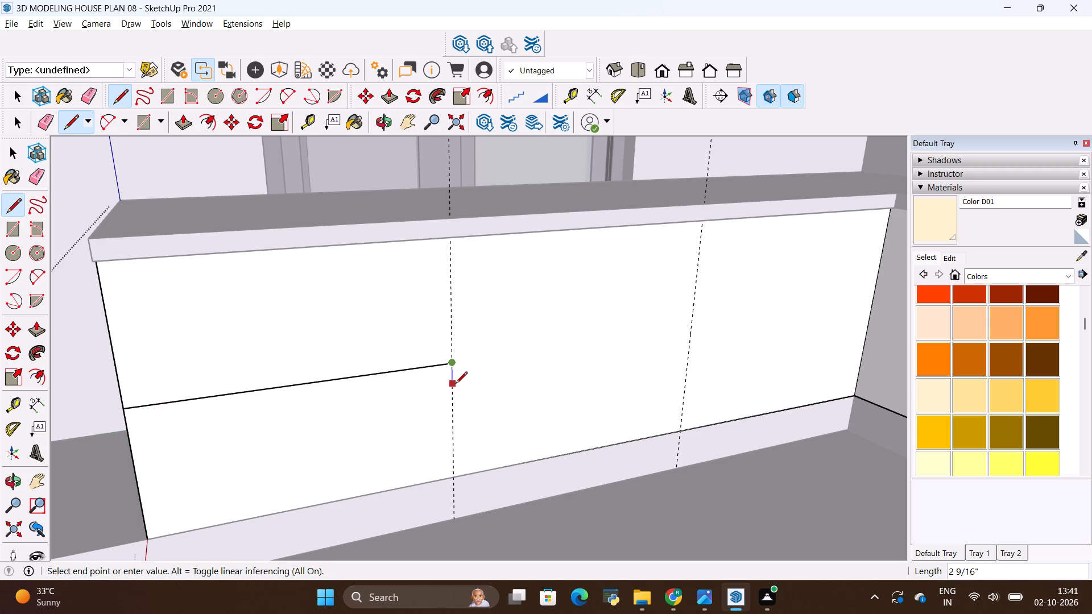
Draw a vertical divider about 2' 5" long along the first guide, starting from the cabinet front's bottom edge.
{"action": "left_click", "coordinate": [454, 479]}
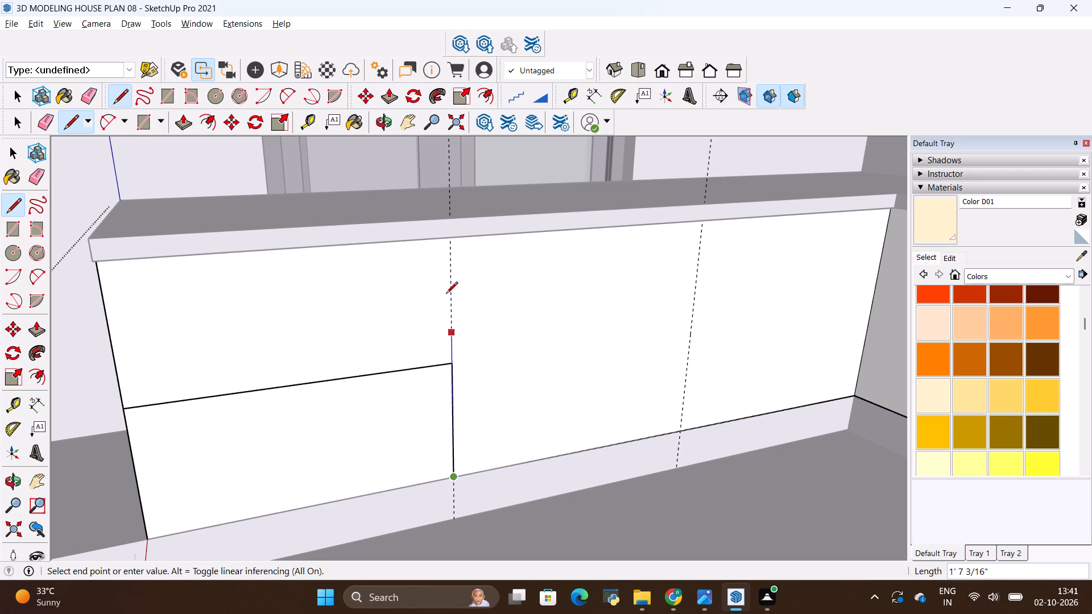
{"action": "left_click", "coordinate": [450, 243]}
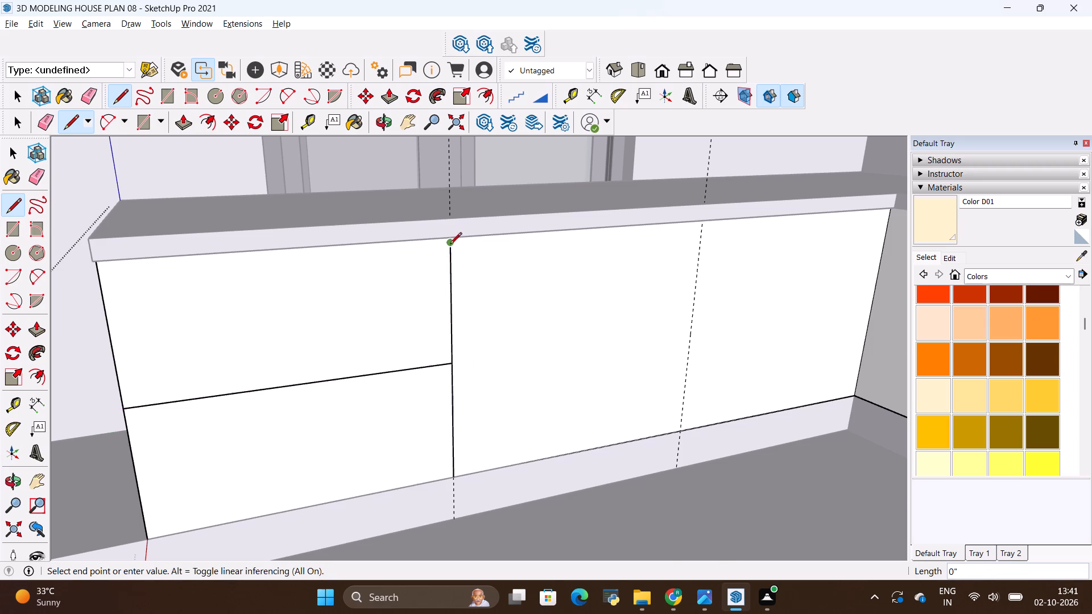
{"action": "scroll", "coordinate": [450, 243], "scroll_direction": "up", "scroll_amount": 7}
{"action": "left_click", "coordinate": [447, 239]}
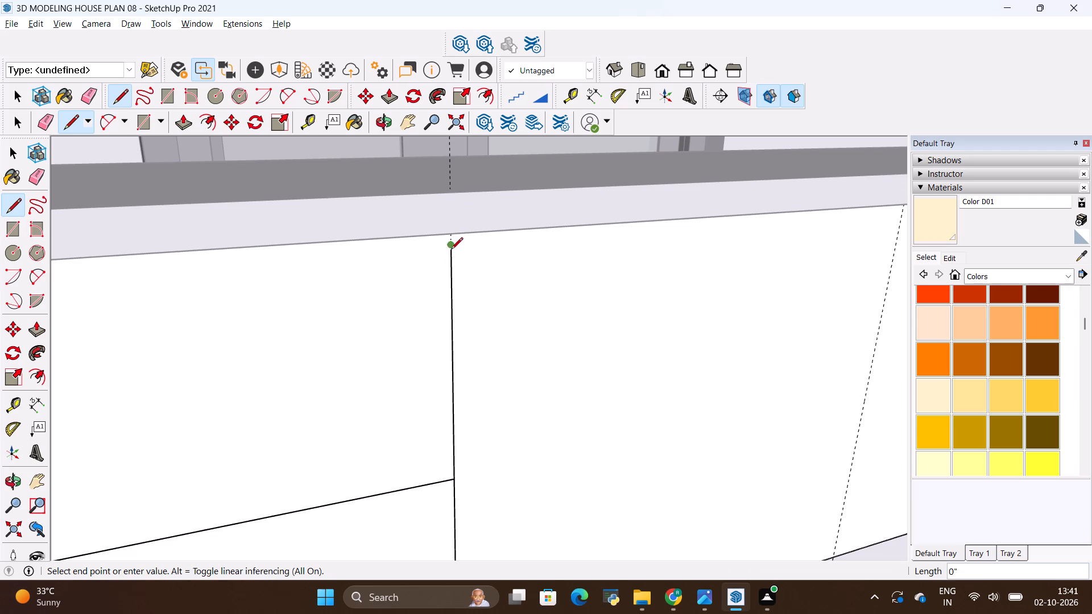
{"action": "key", "text": "Escape"}
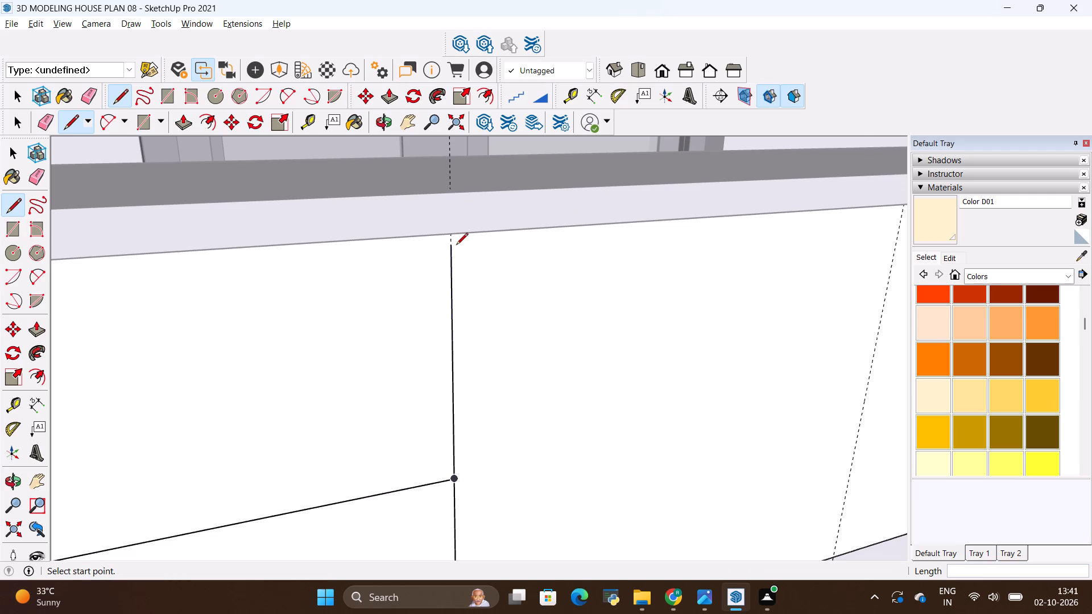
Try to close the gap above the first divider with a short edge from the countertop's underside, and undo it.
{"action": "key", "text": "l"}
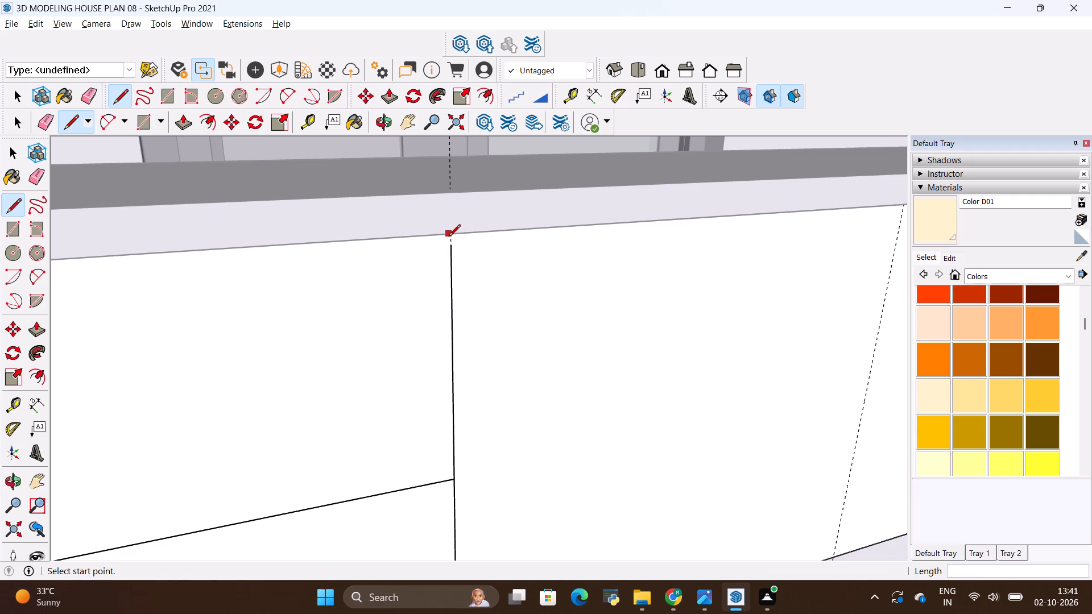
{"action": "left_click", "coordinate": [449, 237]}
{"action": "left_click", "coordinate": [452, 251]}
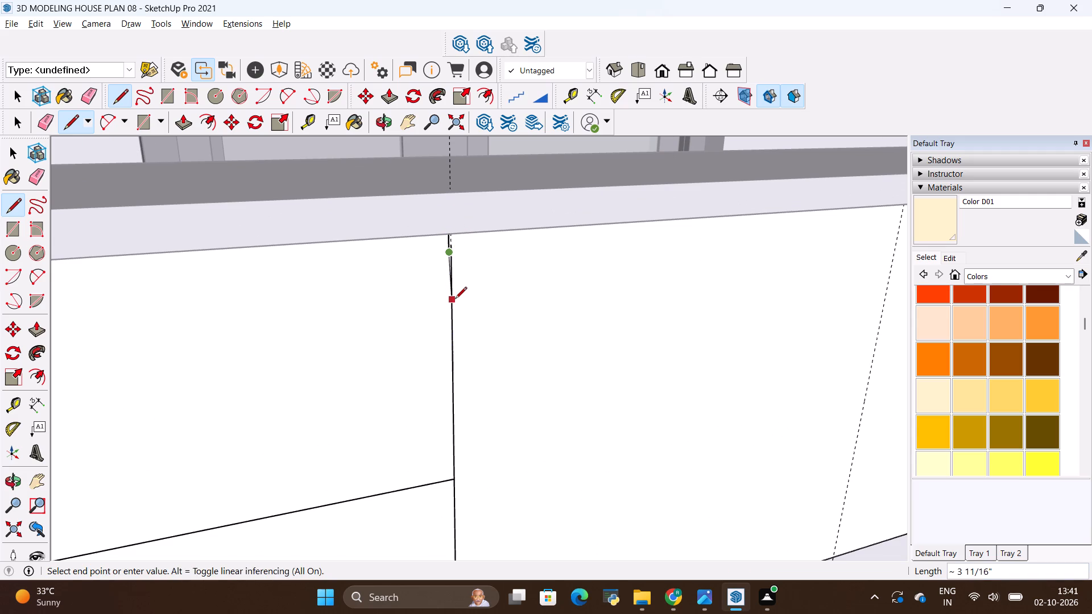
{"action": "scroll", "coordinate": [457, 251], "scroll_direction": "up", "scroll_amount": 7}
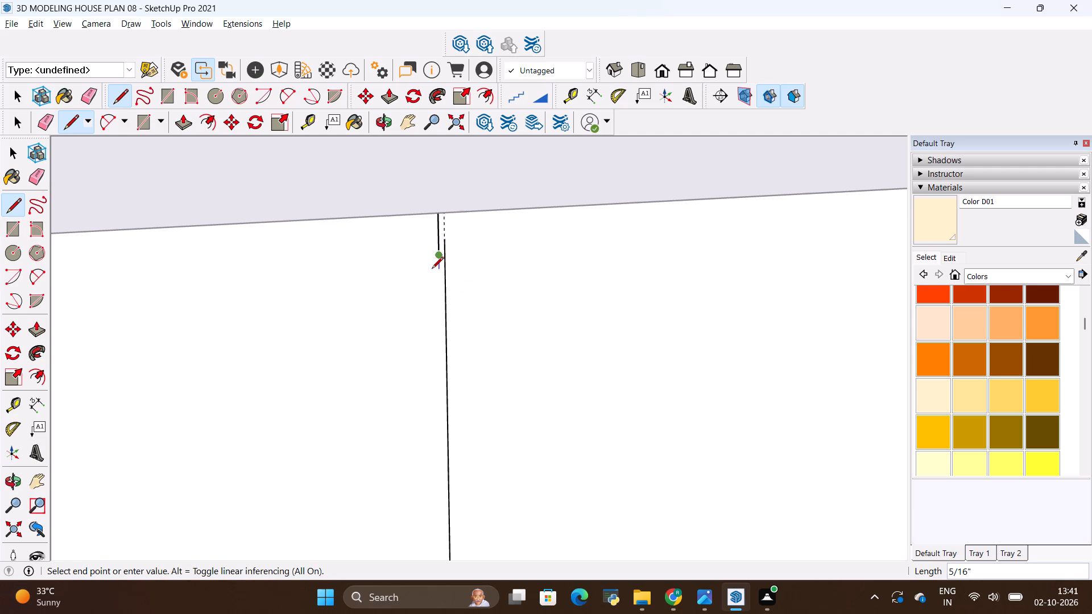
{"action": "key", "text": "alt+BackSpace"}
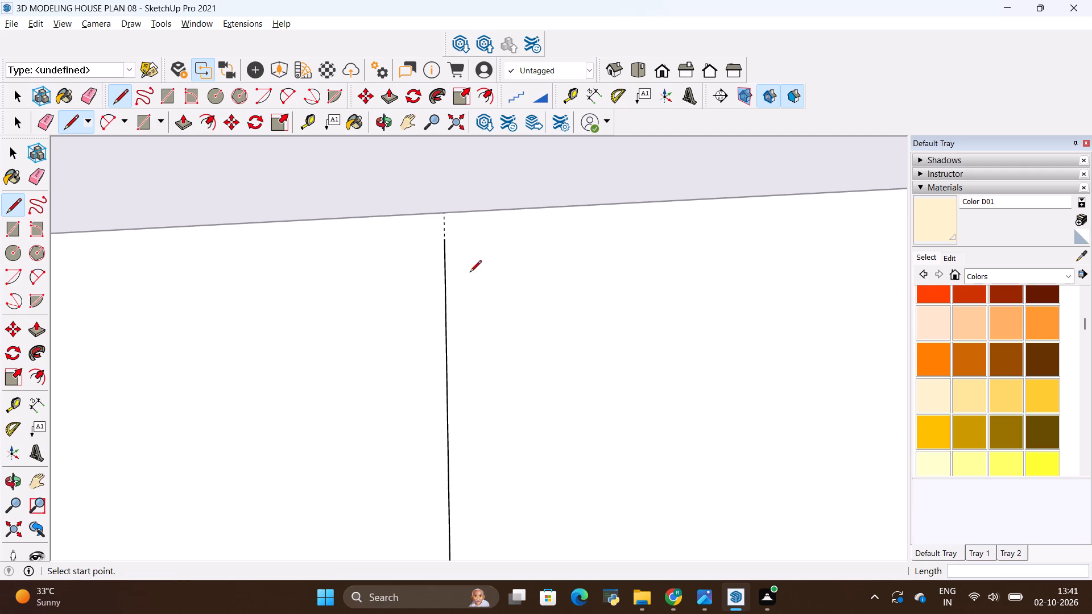
Draw a short edge from the first divider's upper end to the countertop's underside, completing the divider along its guide.
{"action": "key", "text": "l"}
{"action": "left_click", "coordinate": [445, 243]}
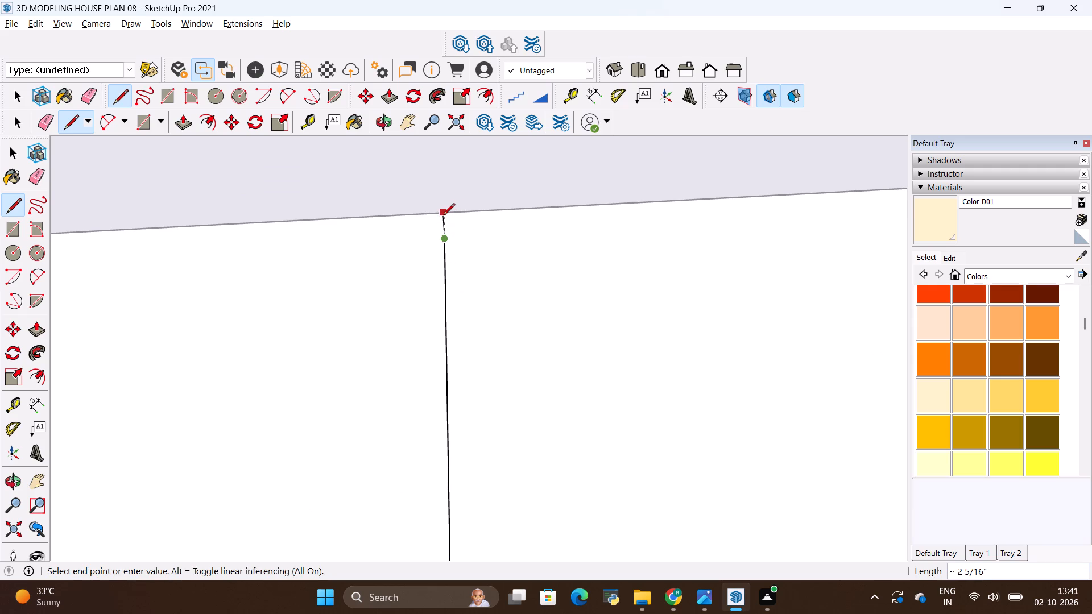
{"action": "scroll", "coordinate": [444, 217], "scroll_direction": "up", "scroll_amount": 7}
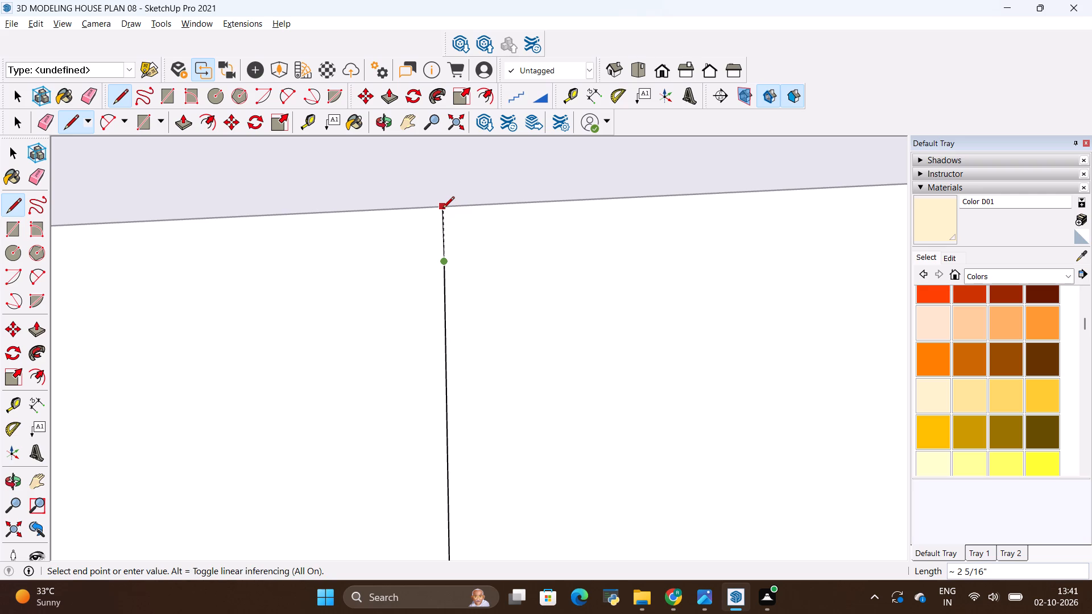
{"action": "left_click", "coordinate": [442, 209]}
{"action": "key", "text": "Escape"}
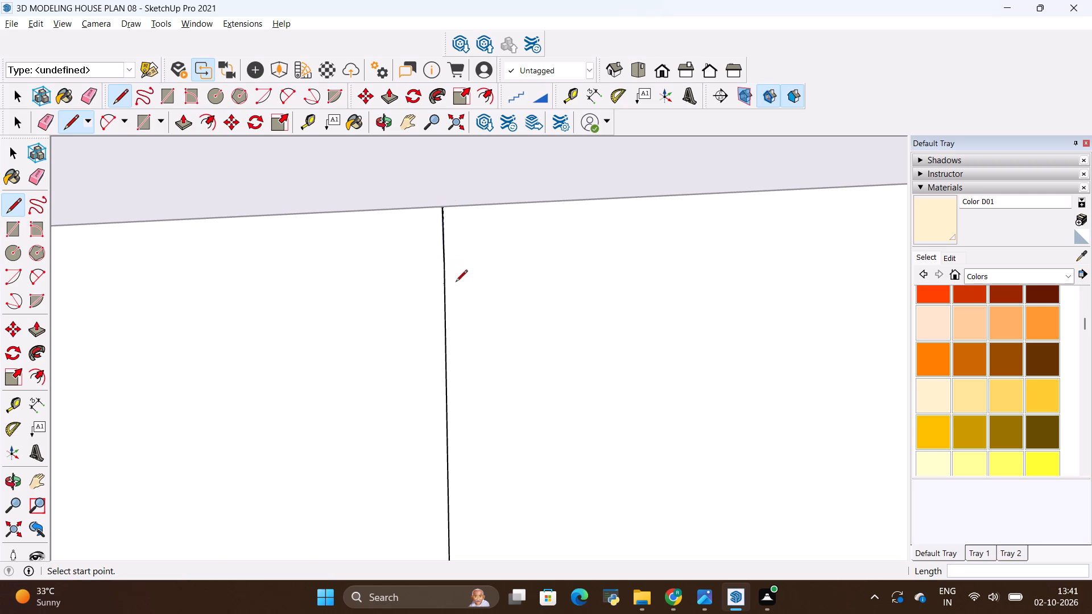
Draw a full-height vertical divider along the second guide, from the countertop's underside to the cabinet front's bottom edge.
{"action": "scroll", "coordinate": [455, 279], "scroll_direction": "down", "scroll_amount": 14}
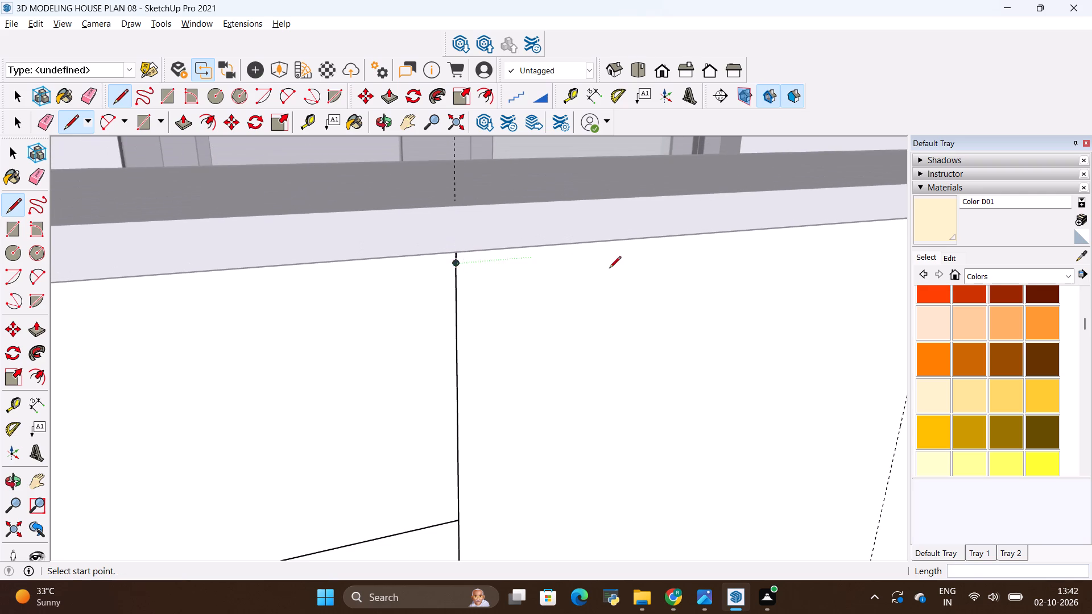
{"action": "scroll", "coordinate": [425, 265], "scroll_direction": "down", "scroll_amount": 10}
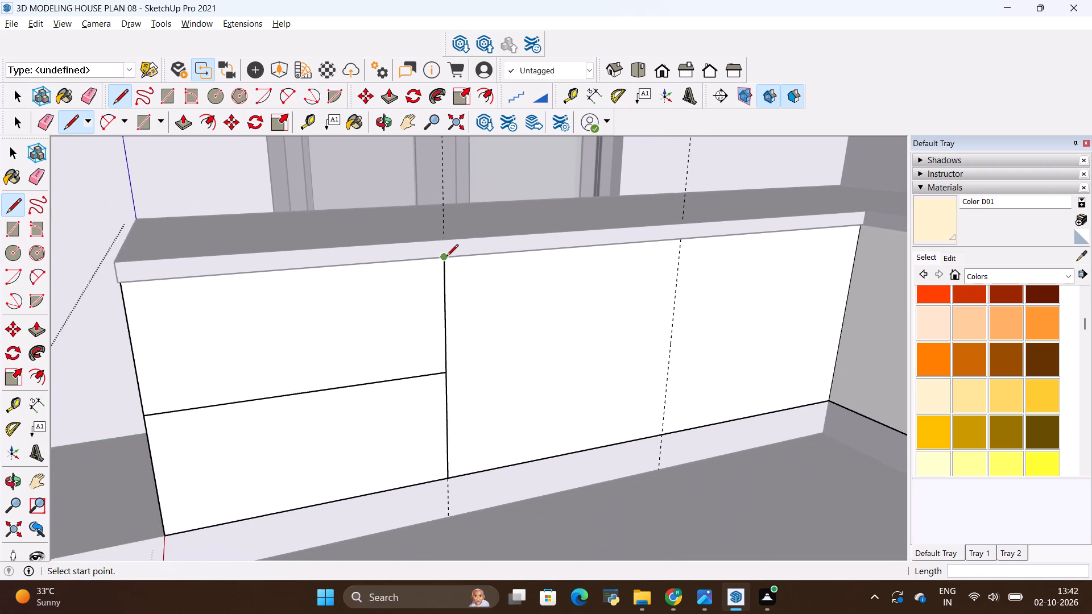
{"action": "scroll", "coordinate": [448, 257], "scroll_direction": "down", "scroll_amount": 1}
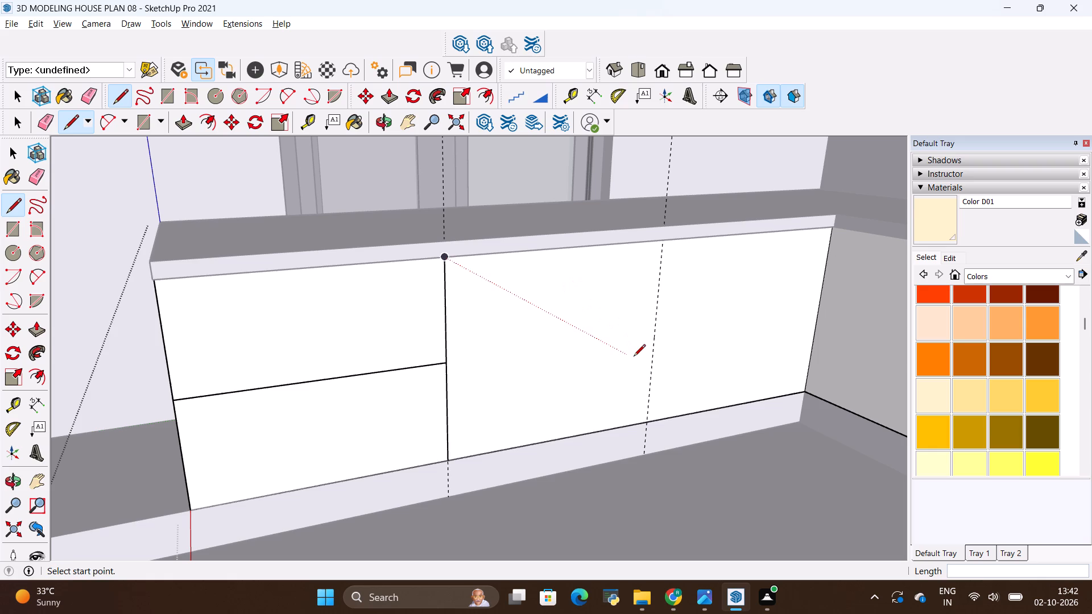
{"action": "key", "text": "l"}
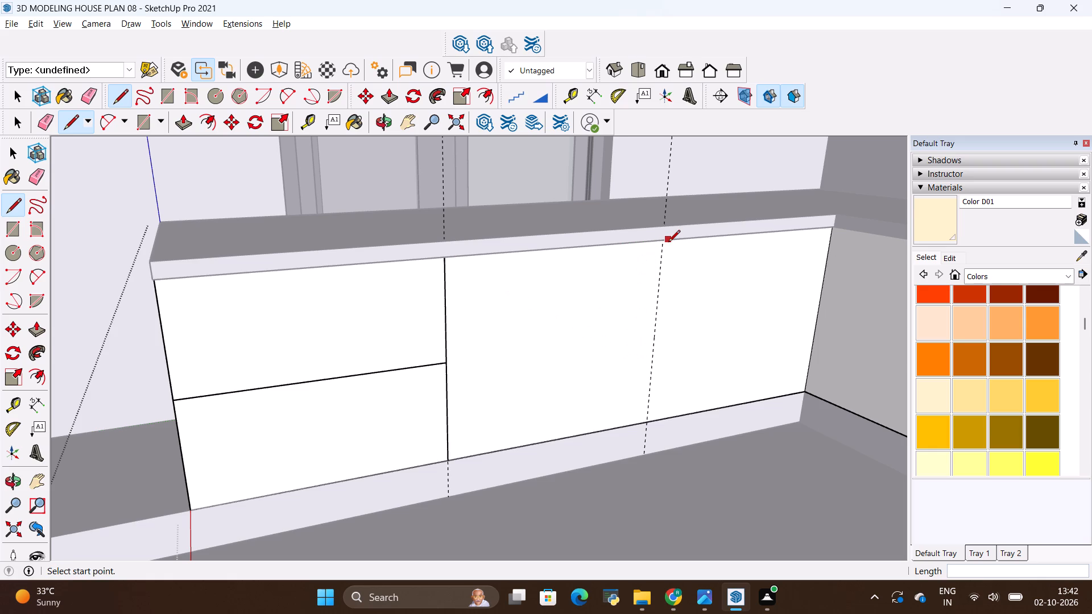
{"action": "left_click", "coordinate": [662, 243]}
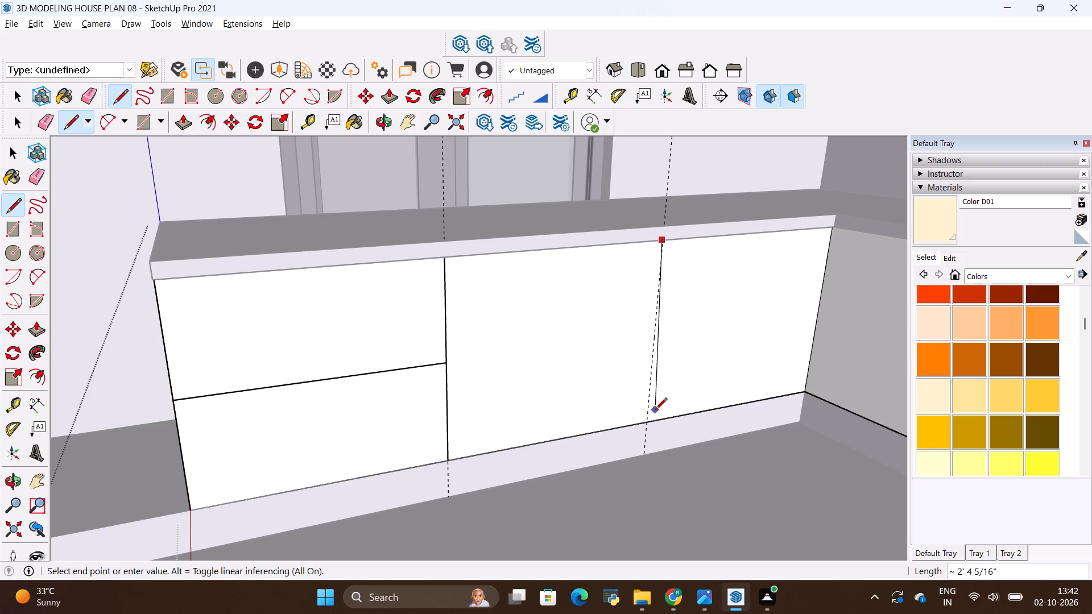
{"action": "left_click", "coordinate": [647, 423]}
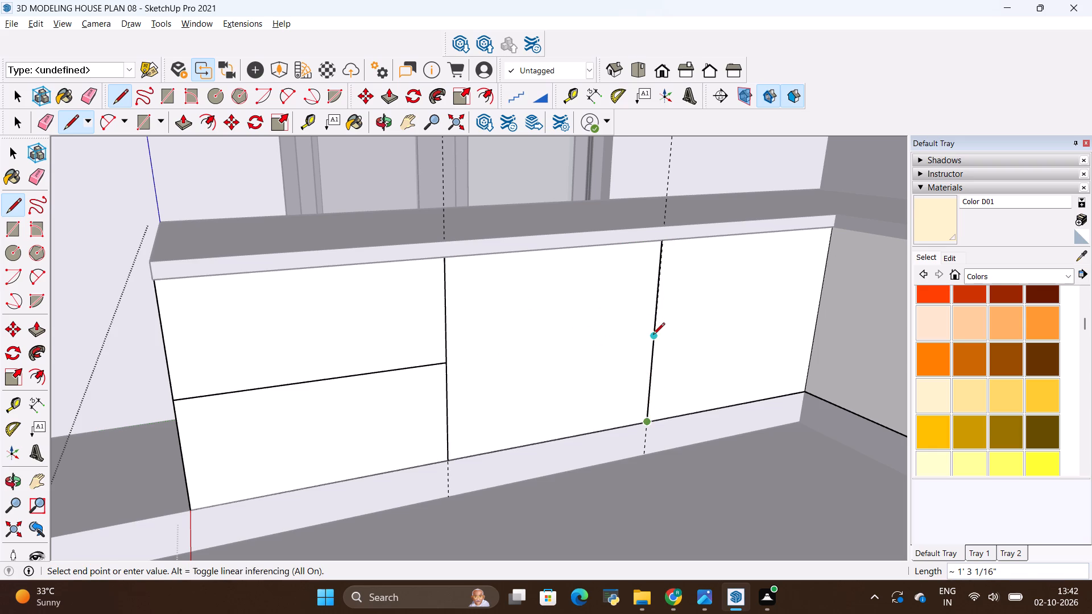
Draw a horizontal edge about 2' 11" long across the third bay, from the inner-corner edge to the second divider's midpoint.
{"action": "left_click", "coordinate": [653, 335]}
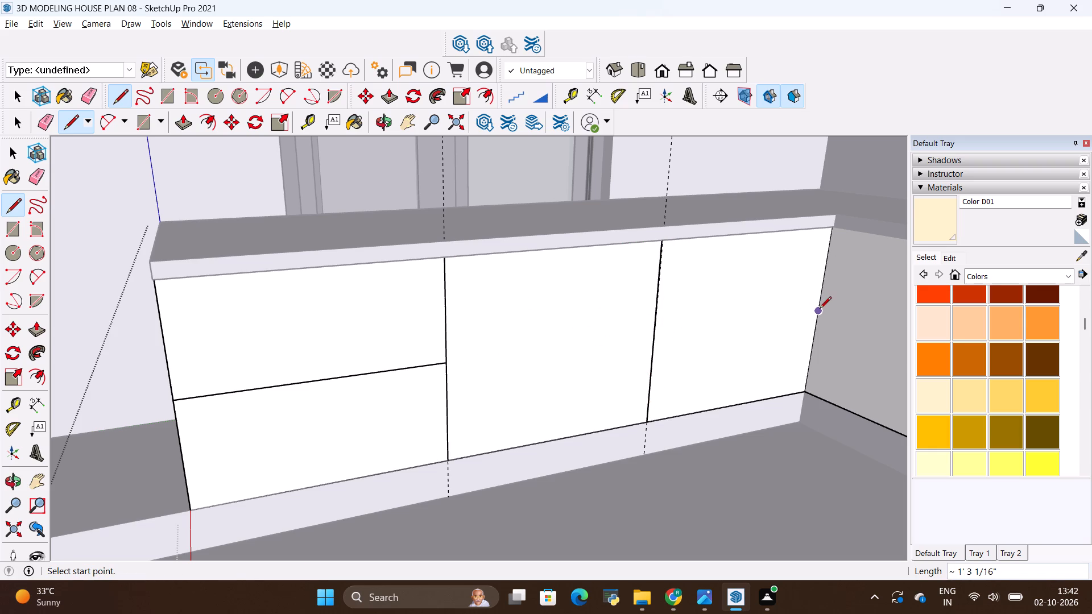
{"action": "left_click", "coordinate": [820, 310]}
{"action": "left_click", "coordinate": [659, 335]}
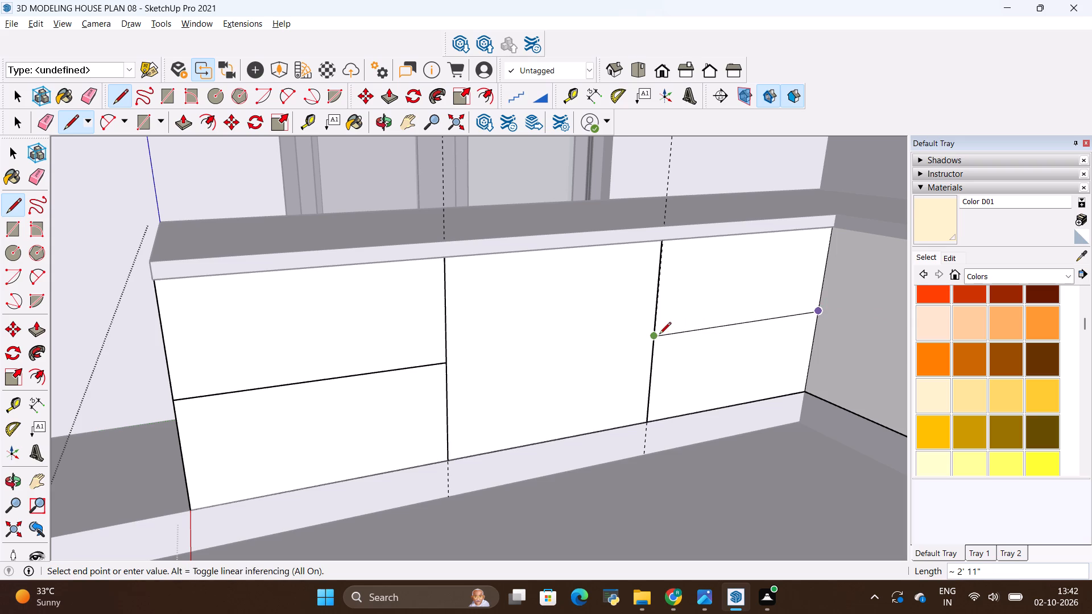
{"action": "key", "text": "Escape"}
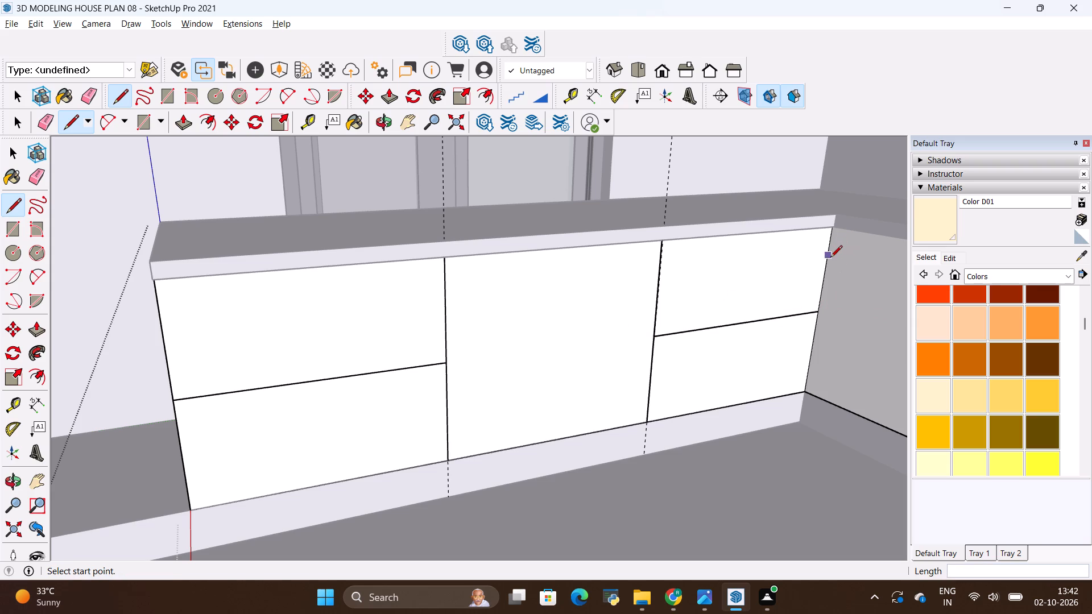
Draw a vertical edge about 2' 6" long at the inner corner, from the countertop's underside to the cabinet front's bottom corner.
{"action": "key", "text": "l"}
{"action": "left_click", "coordinate": [831, 229]}
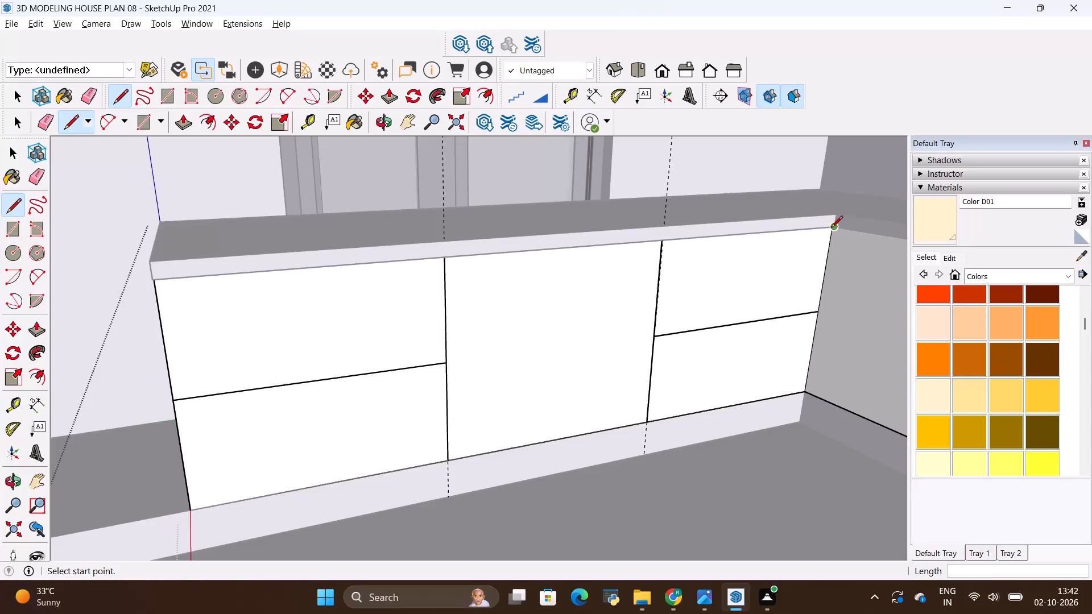
{"action": "scroll", "coordinate": [802, 394], "scroll_direction": "up", "scroll_amount": 4}
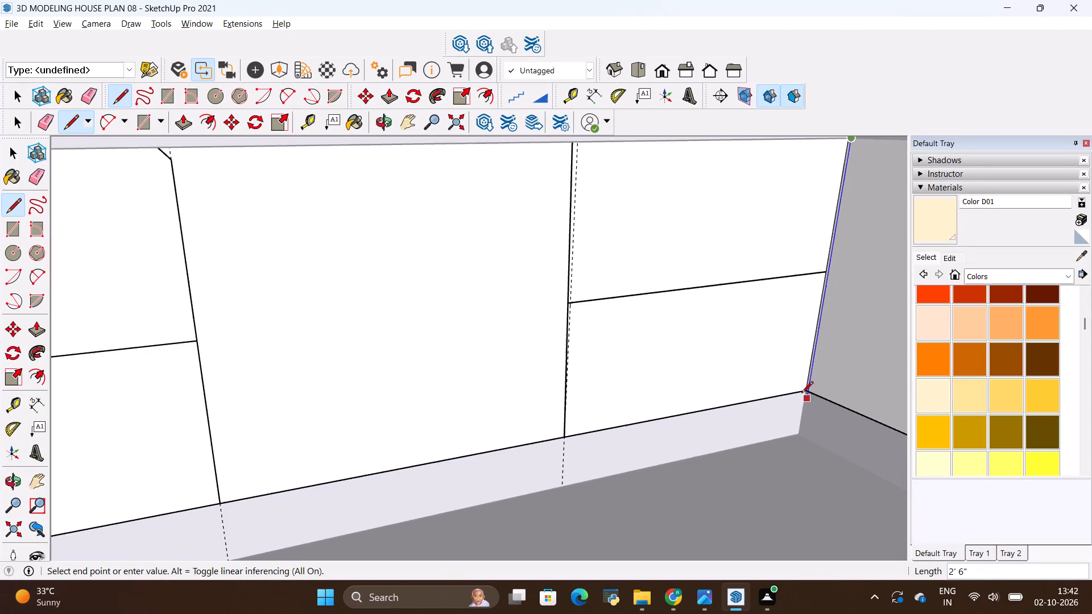
{"action": "scroll", "coordinate": [801, 394], "scroll_direction": "up", "scroll_amount": 12}
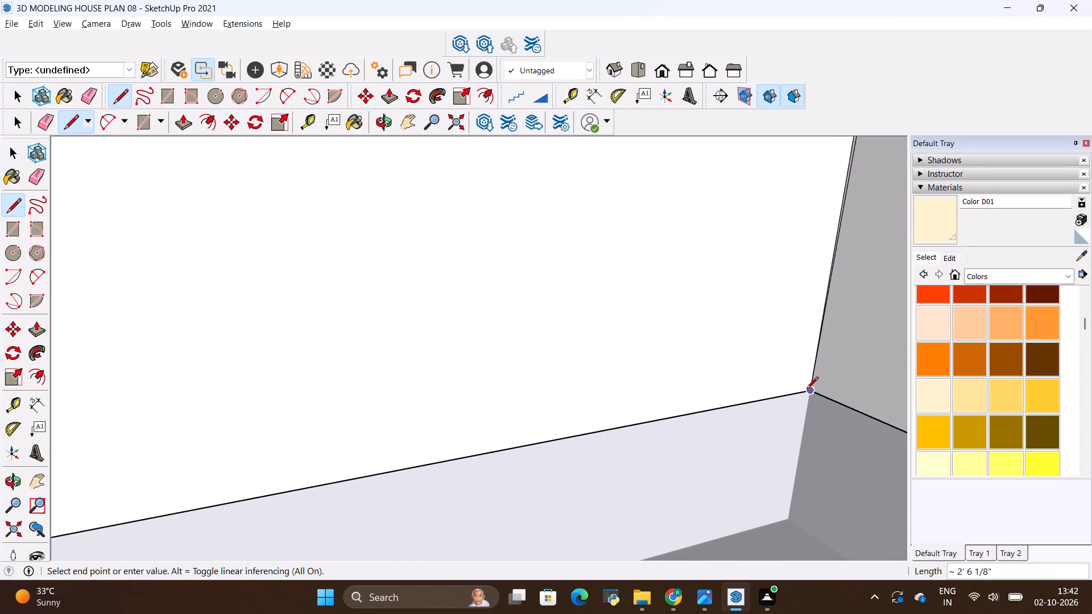
{"action": "left_click", "coordinate": [806, 389]}
{"action": "key", "text": "Escape"}
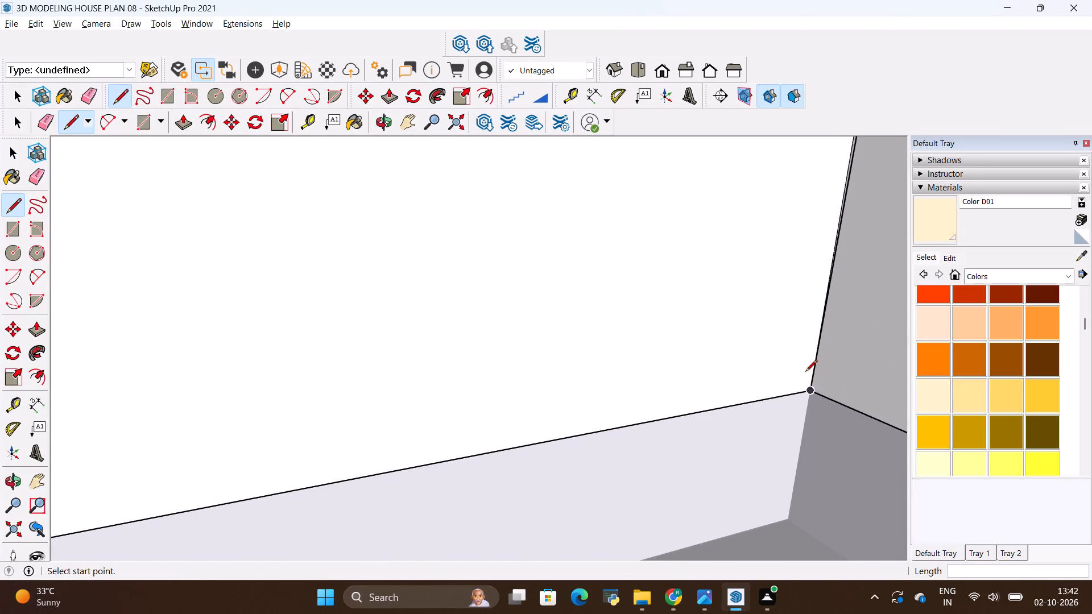
Examine the second vertical divider's alignment with its guide up close and from several angles.
{"action": "scroll", "coordinate": [805, 372], "scroll_direction": "down", "scroll_amount": 10}
{"action": "middle_click_drag", "start_coordinate": [736, 261], "coordinate": [744, 327], "text": "shift"}
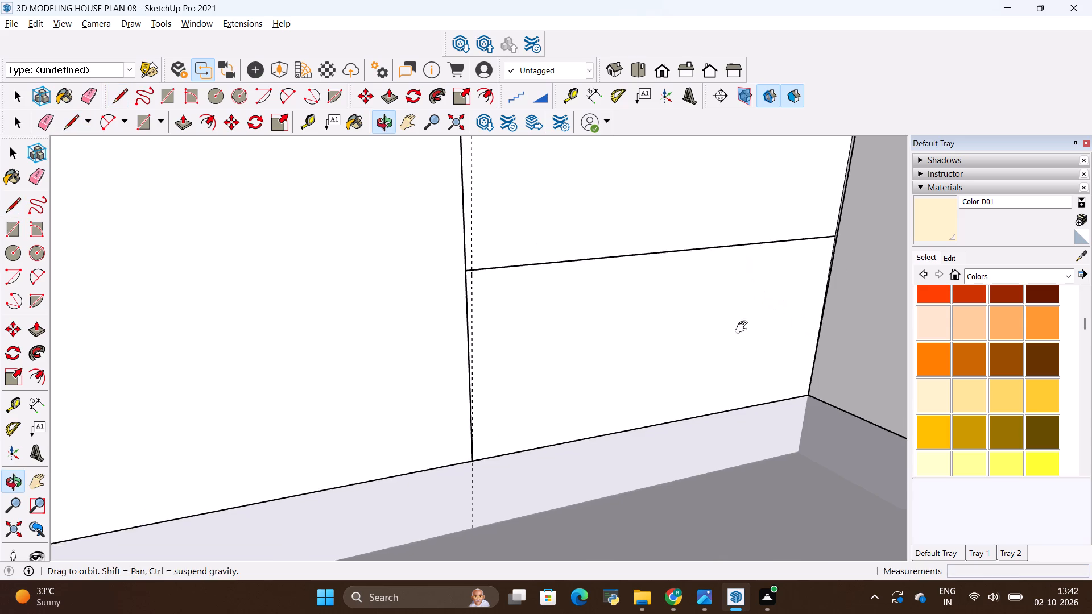
{"action": "middle_click_drag", "start_coordinate": [744, 327], "coordinate": [759, 396], "text": "shift"}
{"action": "scroll", "coordinate": [764, 350], "scroll_direction": "down", "scroll_amount": 4}
{"action": "scroll", "coordinate": [589, 321], "scroll_direction": "up", "scroll_amount": 3}
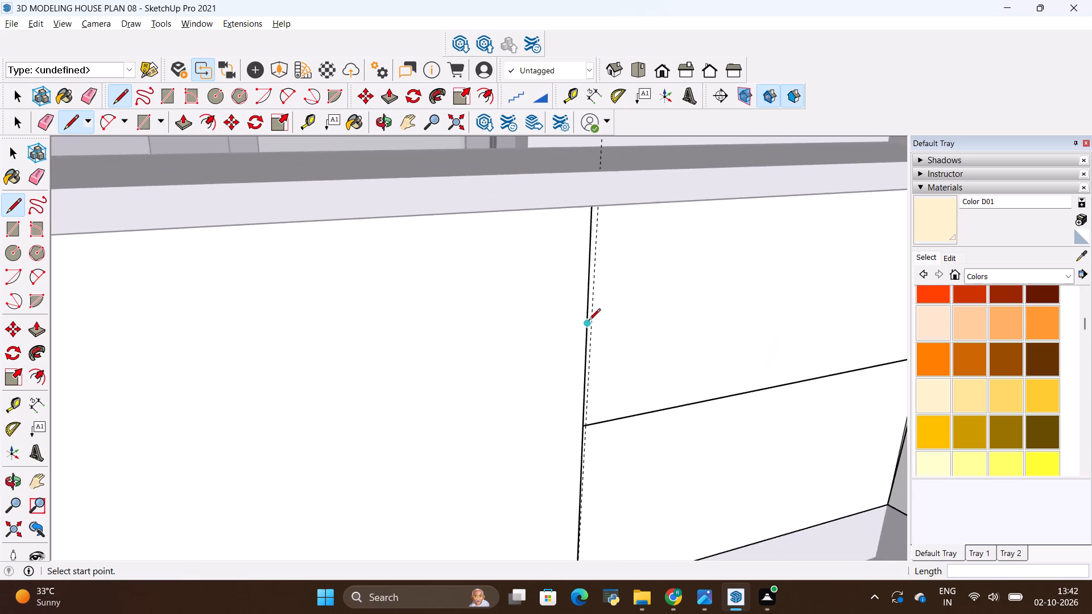
{"action": "scroll", "coordinate": [589, 321], "scroll_direction": "up", "scroll_amount": 4}
{"action": "middle_click_drag", "start_coordinate": [635, 343], "coordinate": [451, 349]}
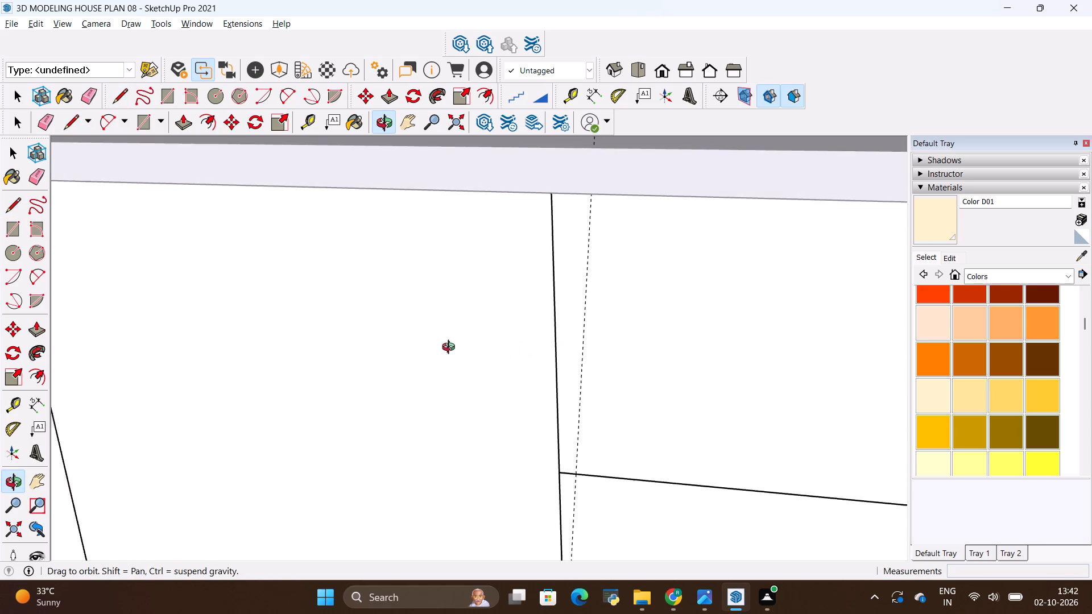
{"action": "middle_click_drag", "start_coordinate": [451, 349], "coordinate": [611, 317]}
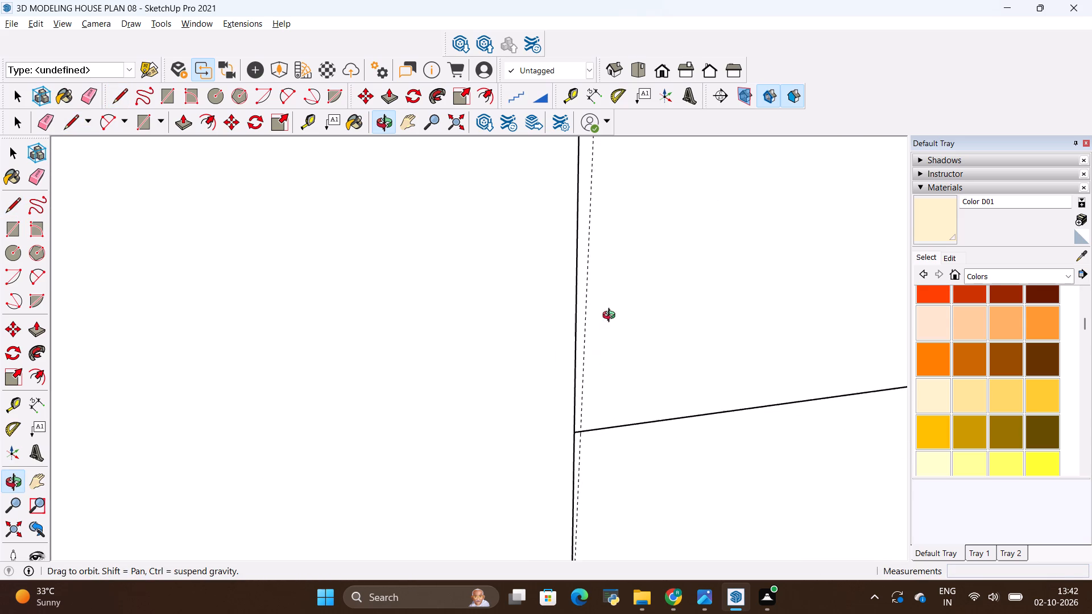
{"action": "middle_click_drag", "start_coordinate": [611, 317], "coordinate": [310, 372]}
{"action": "middle_click_drag", "start_coordinate": [569, 352], "coordinate": [544, 357]}
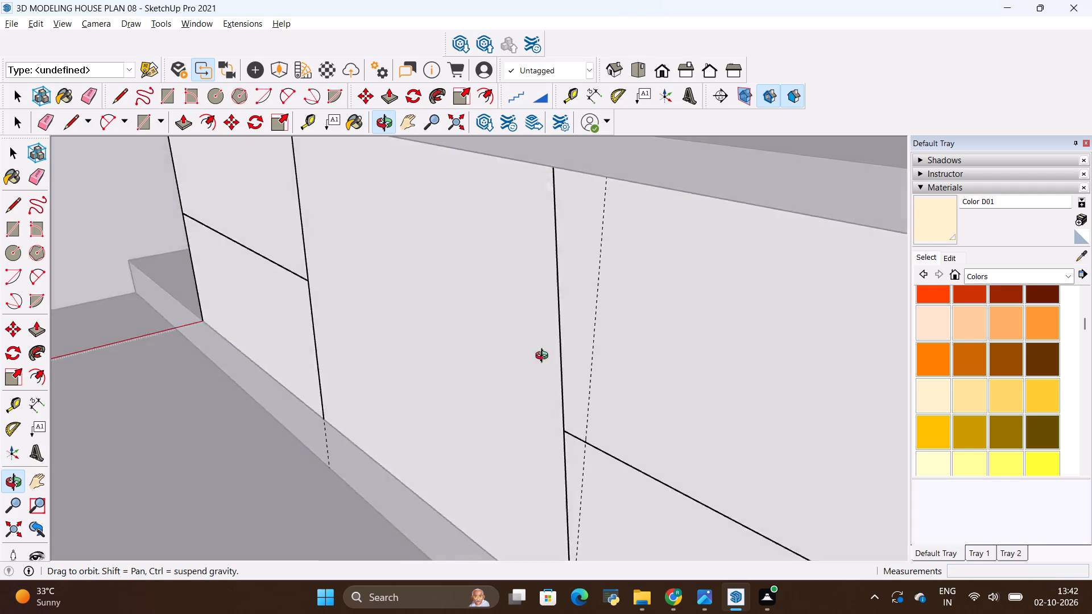
{"action": "middle_click_drag", "start_coordinate": [544, 357], "coordinate": [791, 275]}
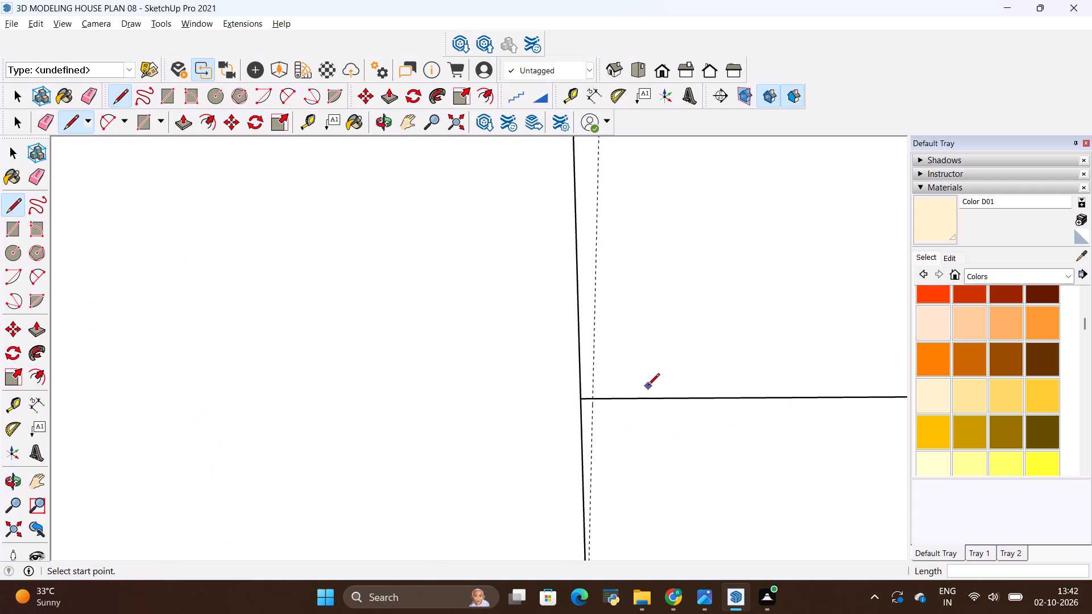
Undo the misaligned second vertical divider and the horizontal edge across the third bay.
{"action": "scroll", "coordinate": [648, 386], "scroll_direction": "down", "scroll_amount": 4}
{"action": "scroll", "coordinate": [588, 171], "scroll_direction": "up", "scroll_amount": 4}
{"action": "scroll", "coordinate": [621, 240], "scroll_direction": "down", "scroll_amount": 4}
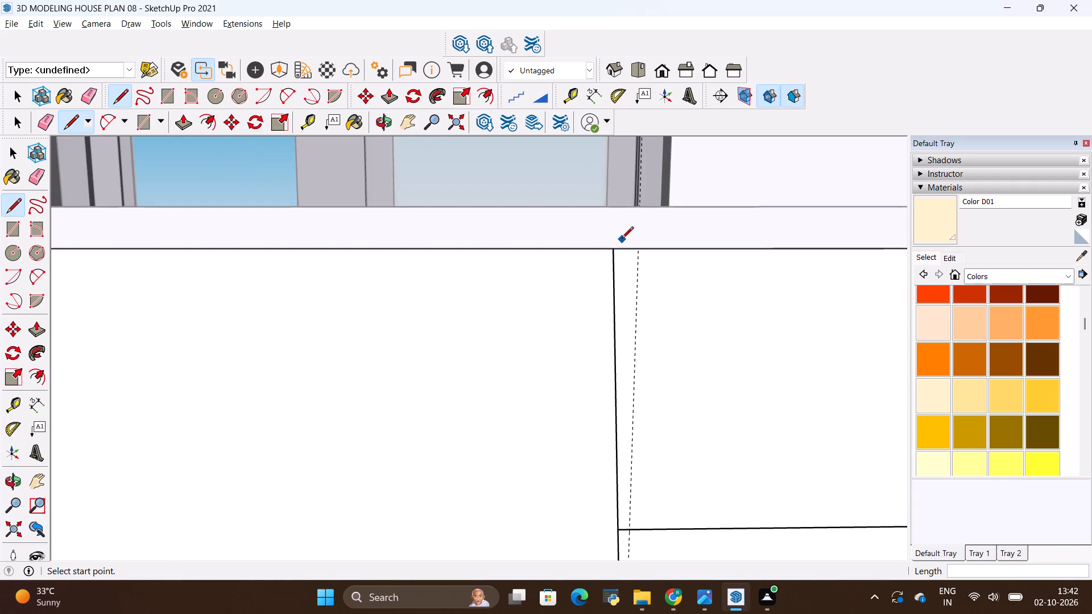
{"action": "scroll", "coordinate": [622, 239], "scroll_direction": "down", "scroll_amount": 8}
{"action": "middle_click_drag", "start_coordinate": [453, 343], "coordinate": [499, 343]}
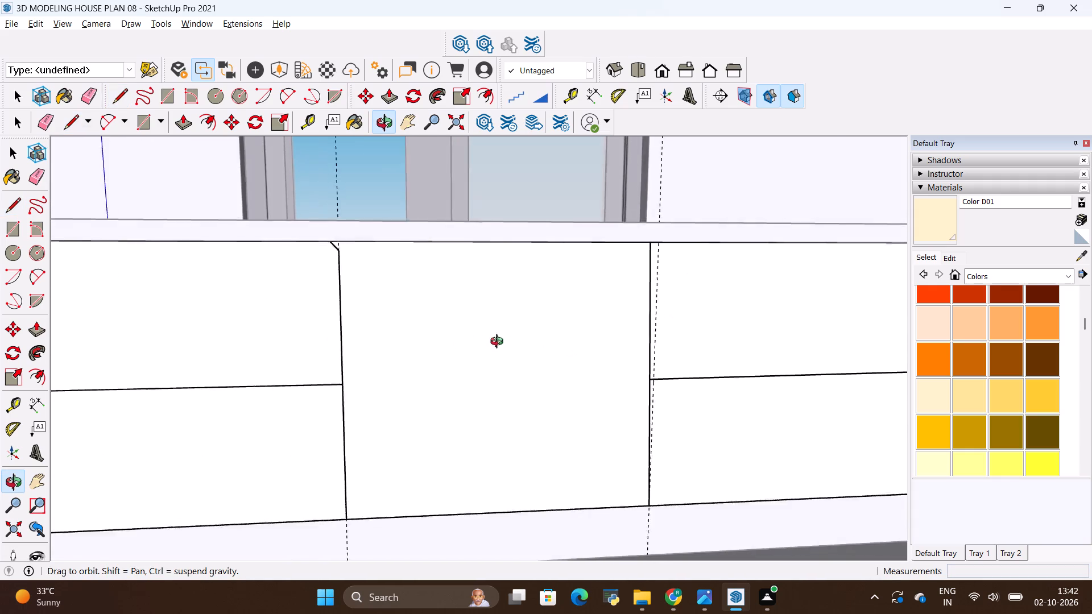
{"action": "middle_click_drag", "start_coordinate": [499, 343], "coordinate": [763, 289]}
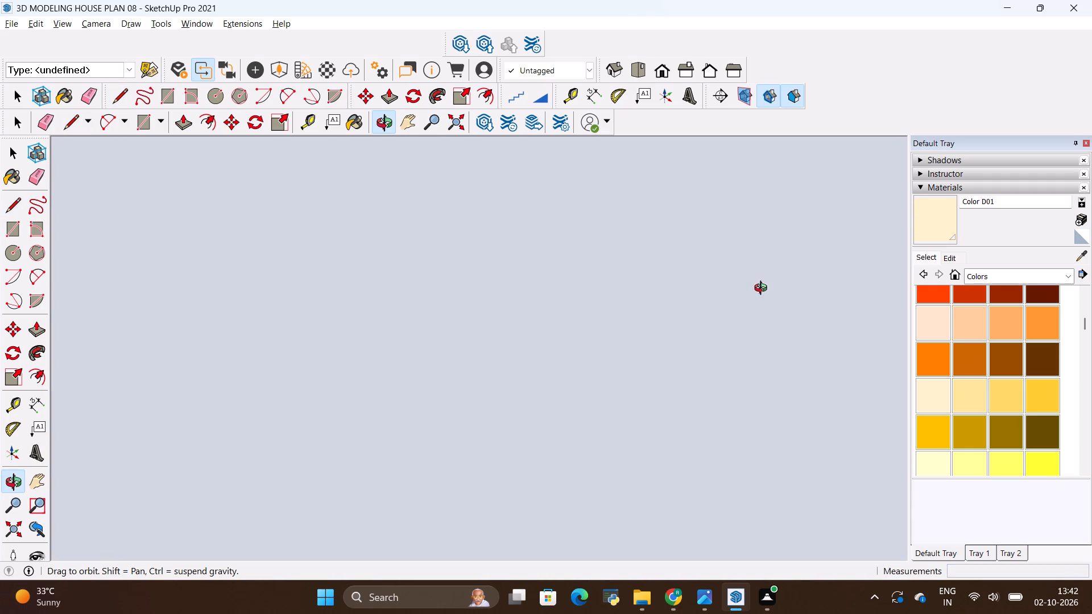
{"action": "middle_click_drag", "start_coordinate": [763, 289], "coordinate": [488, 233]}
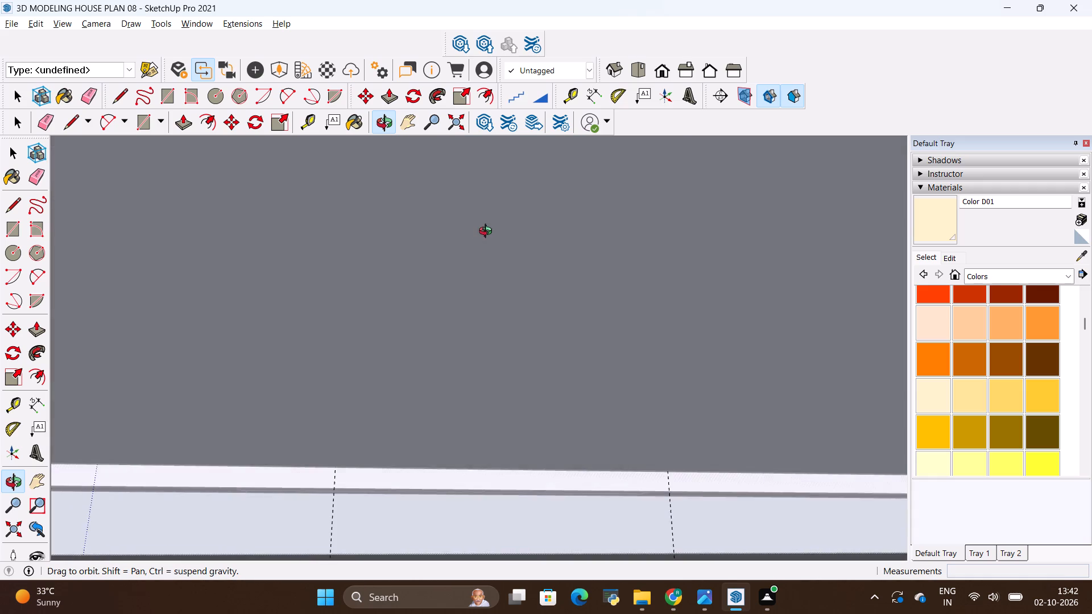
{"action": "middle_click_drag", "start_coordinate": [488, 233], "coordinate": [427, 285]}
{"action": "scroll", "coordinate": [602, 182], "scroll_direction": "up", "scroll_amount": 3}
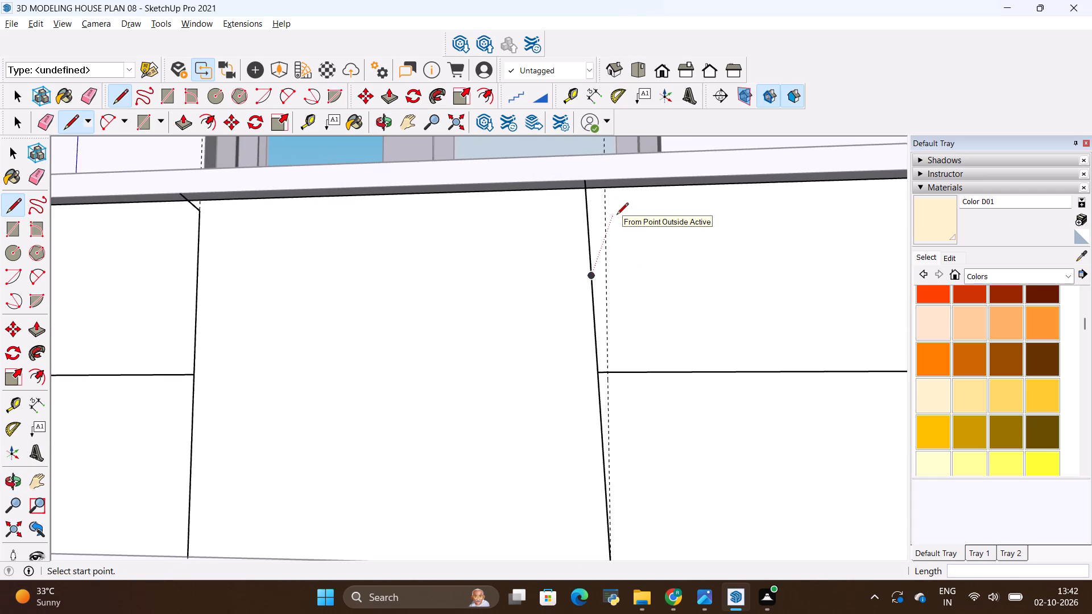
{"action": "key", "text": "alt+BackSpace"}
{"action": "key", "text": "alt+BackSpace"}
{"action": "key", "text": "alt+BackSpace"}
{"action": "key", "text": "alt+BackSpace"}
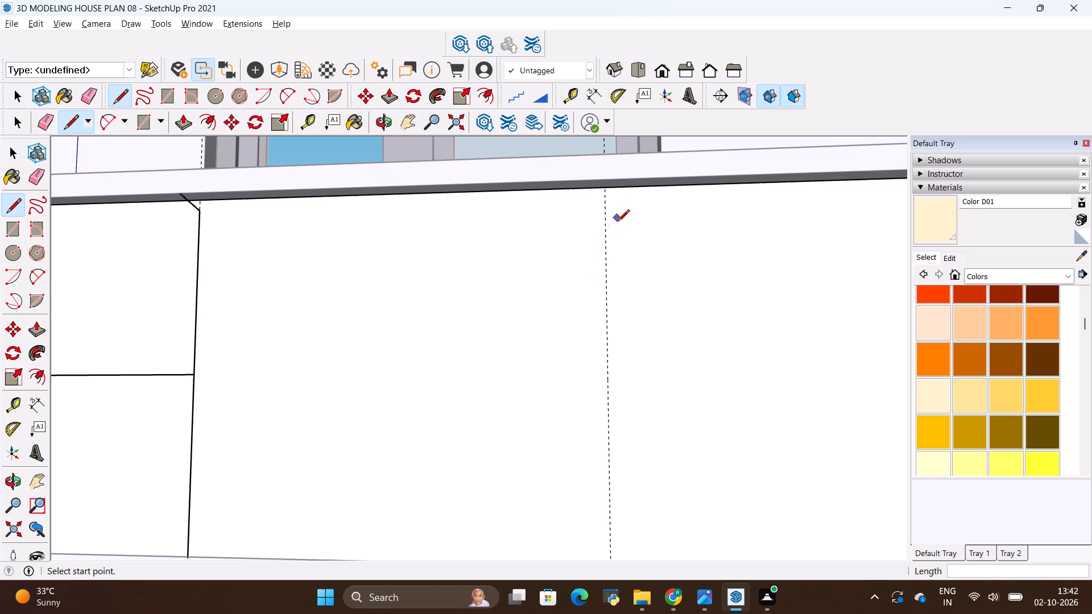
Draw a vertical divider about 2' 6" long along the second guide, from the cabinet front's bottom edge to the countertop's underside.
{"action": "scroll", "coordinate": [628, 143], "scroll_direction": "down", "scroll_amount": 2}
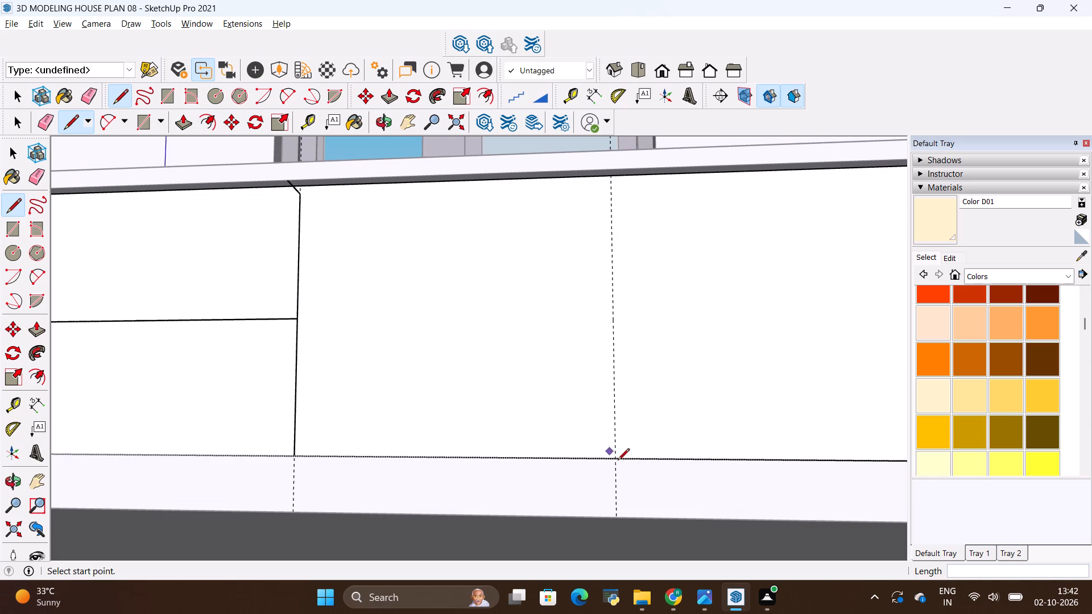
{"action": "key", "text": "l"}
{"action": "left_click", "coordinate": [617, 462]}
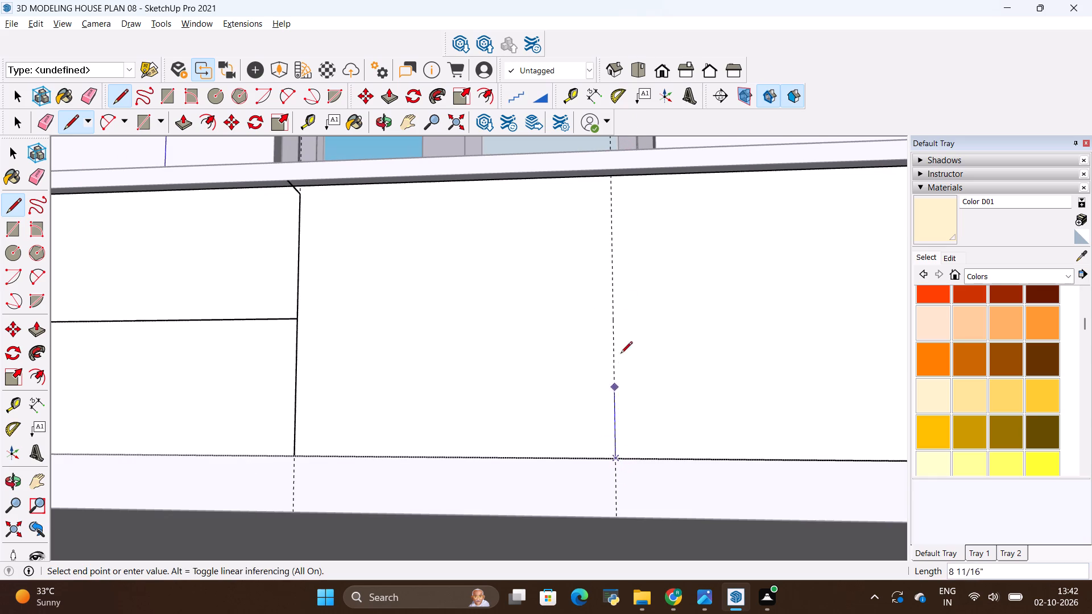
{"action": "left_click", "coordinate": [609, 171]}
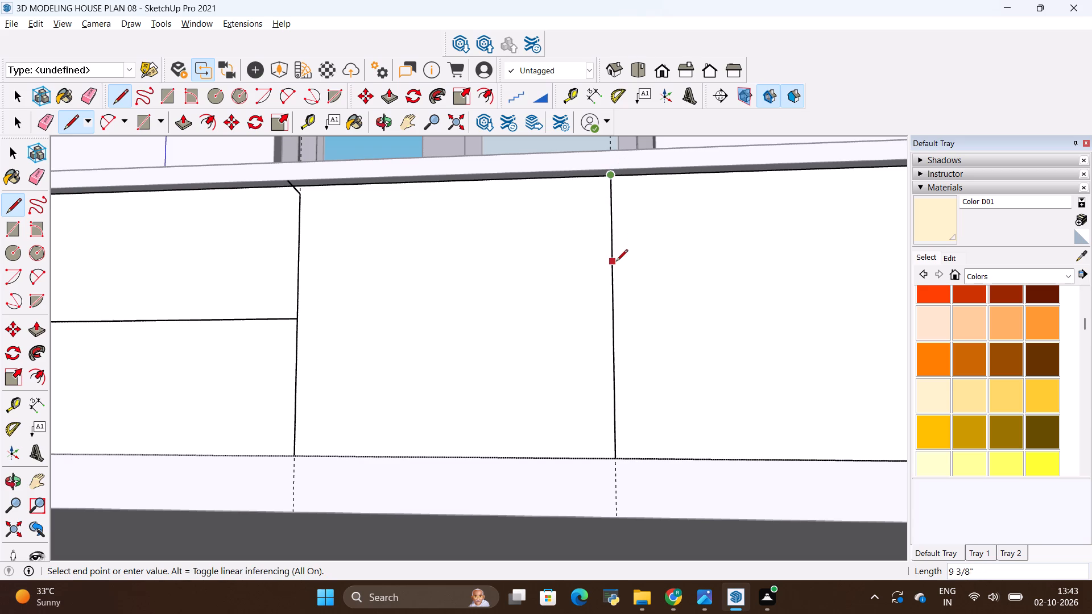
{"action": "key", "text": "Escape"}
Draw a horizontal edge across the third bay, from the second divider's midpoint to the inner-corner edge.
{"action": "scroll", "coordinate": [507, 283], "scroll_direction": "down", "scroll_amount": 2}
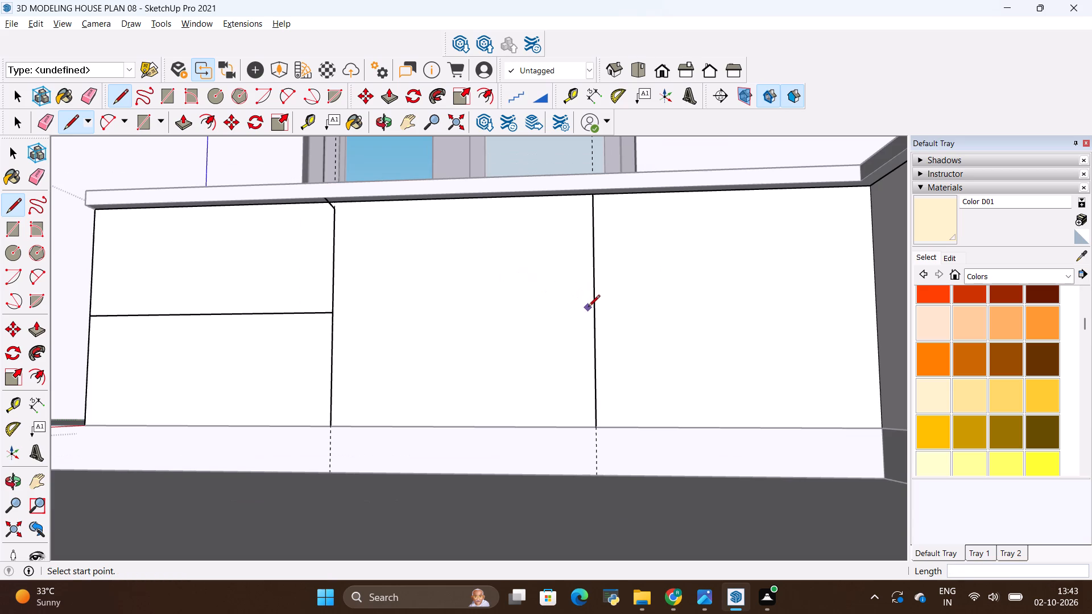
{"action": "key", "text": "l"}
{"action": "left_click", "coordinate": [595, 310]}
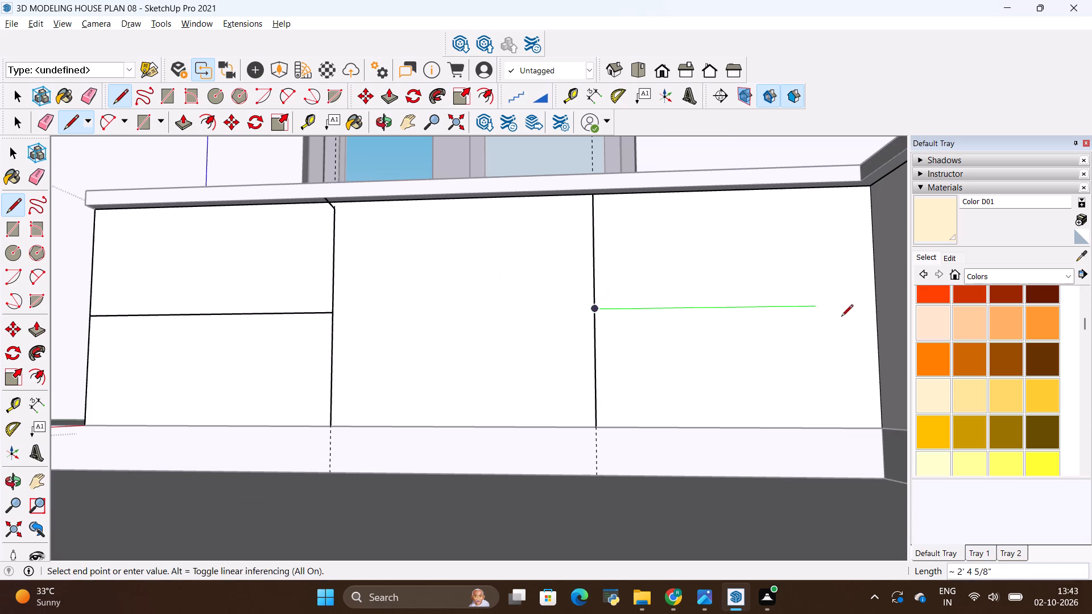
{"action": "left_click", "coordinate": [878, 302]}
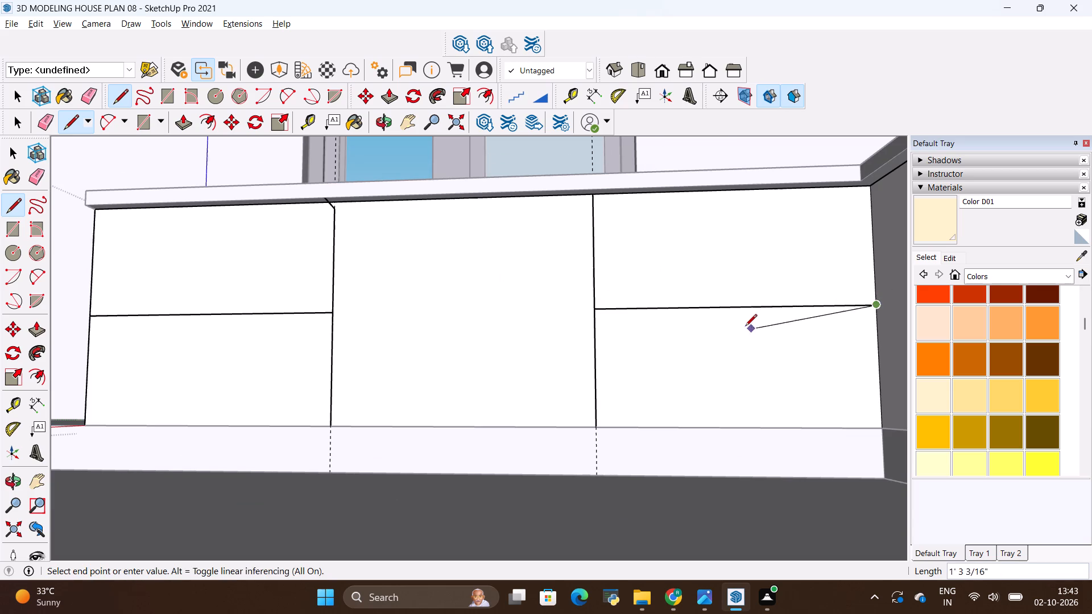
{"action": "key", "text": "Escape"}
Extend the first divider vertically up to the countertop's underside and erase the stray diagonal edge at its top.
{"action": "scroll", "coordinate": [580, 192], "scroll_direction": "up", "scroll_amount": 2}
{"action": "scroll", "coordinate": [240, 197], "scroll_direction": "up", "scroll_amount": 7}
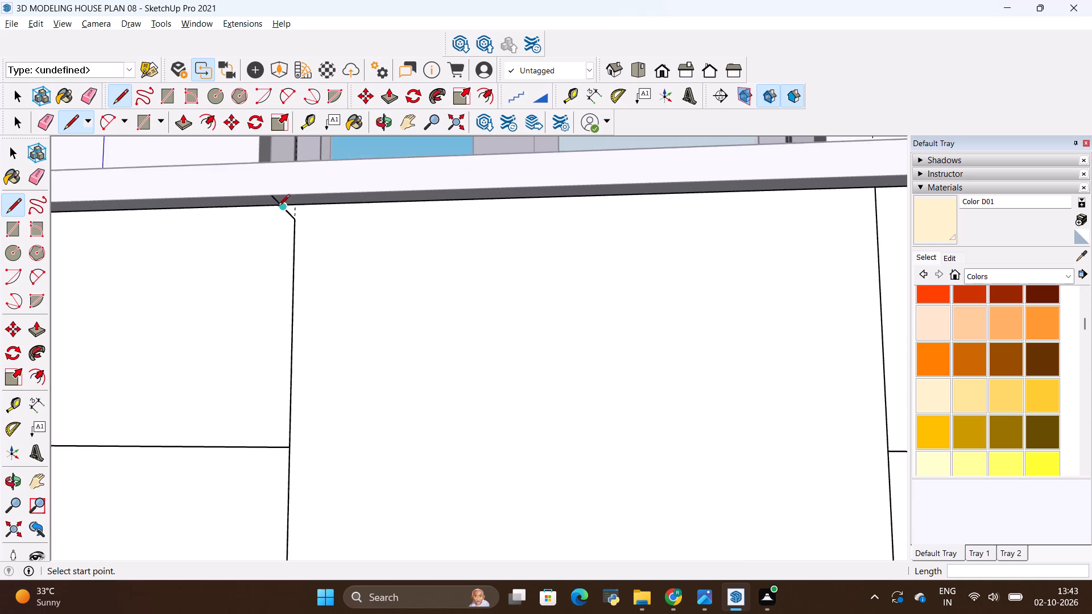
{"action": "scroll", "coordinate": [278, 207], "scroll_direction": "up", "scroll_amount": 6}
{"action": "key", "text": "l"}
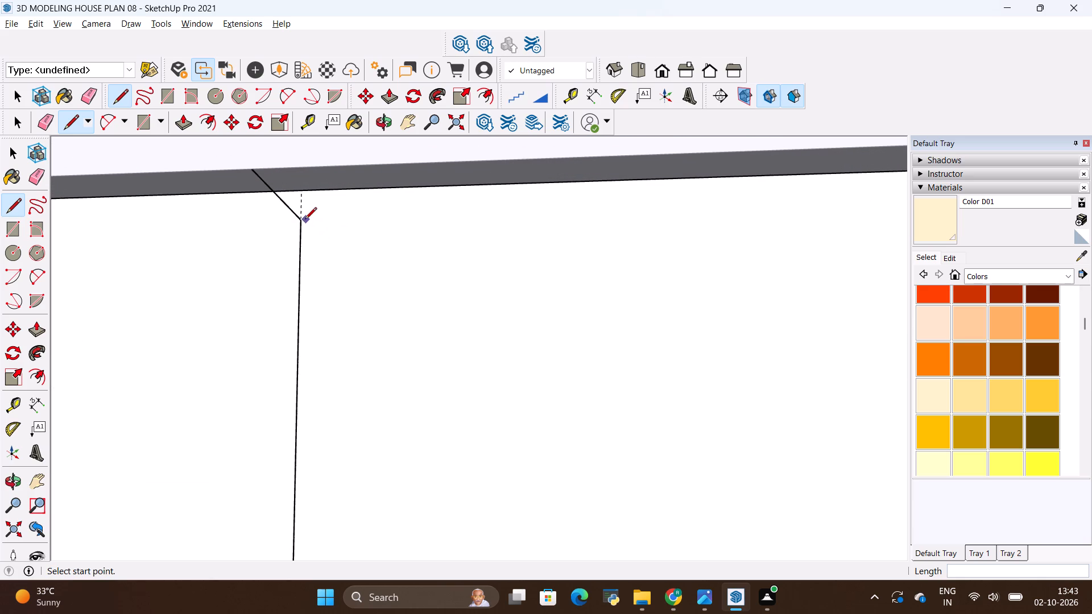
{"action": "left_click", "coordinate": [303, 220]}
{"action": "left_click", "coordinate": [307, 193]}
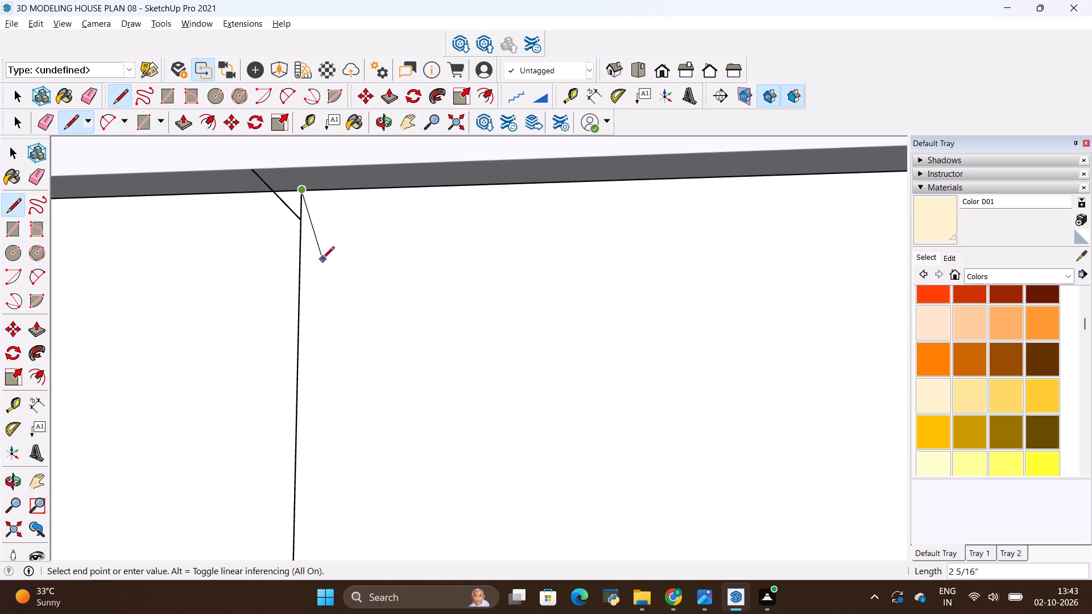
{"action": "key", "text": "Escape"}
{"action": "key", "text": "e"}
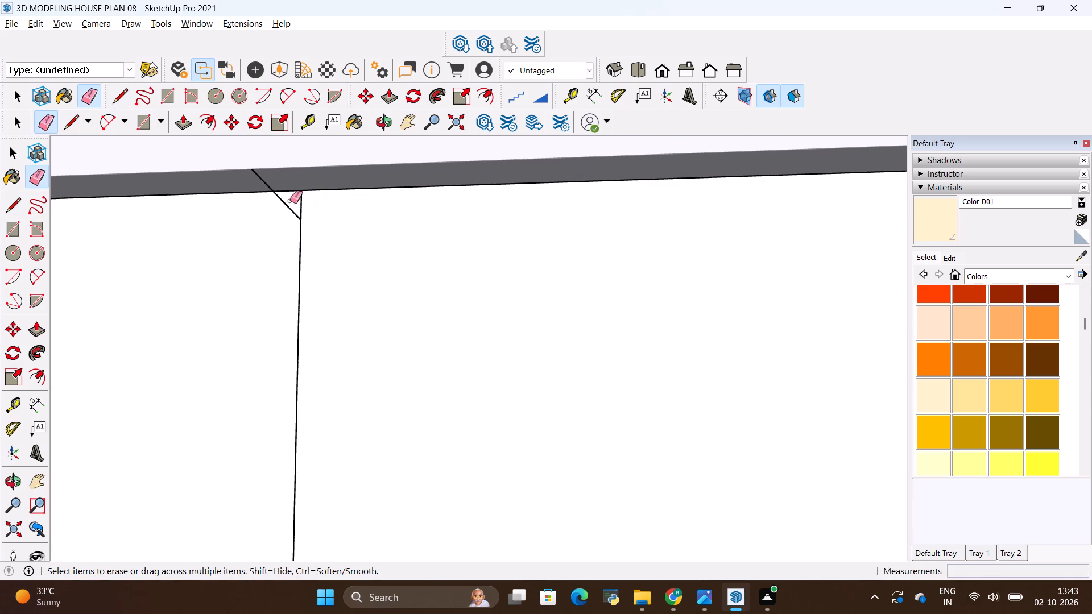
{"action": "left_click_drag", "start_coordinate": [288, 201], "coordinate": [285, 208]}
Measure the middle bay's height from the cabinet front's bottom edge to the countertop's underside.
{"action": "scroll", "coordinate": [238, 282], "scroll_direction": "down", "scroll_amount": 3}
{"action": "scroll", "coordinate": [410, 262], "scroll_direction": "down", "scroll_amount": 11}
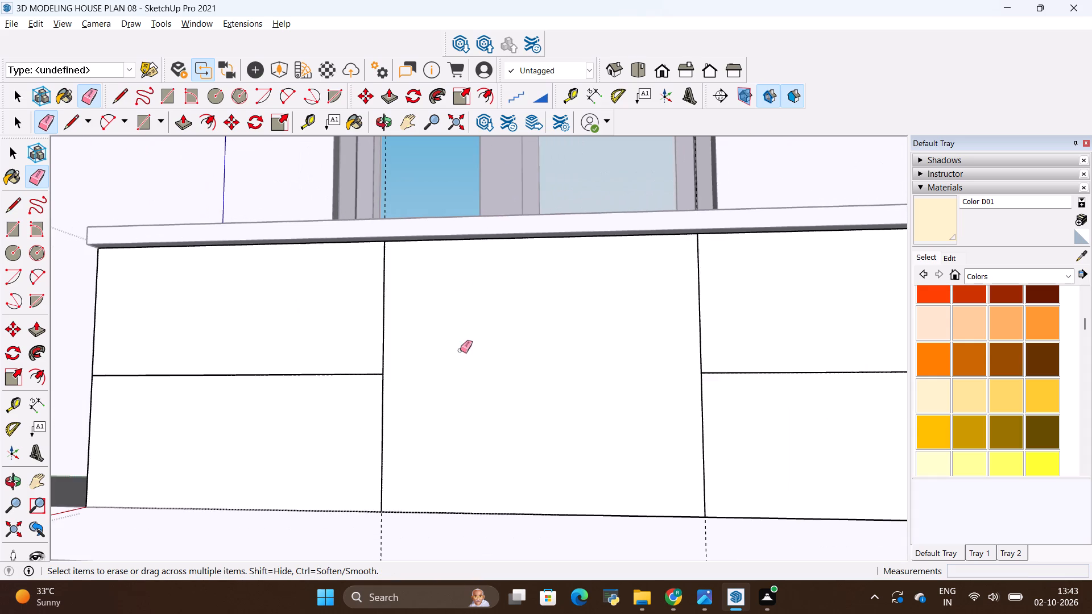
{"action": "middle_click_drag", "start_coordinate": [460, 350], "coordinate": [476, 392]}
{"action": "scroll", "coordinate": [487, 325], "scroll_direction": "down", "scroll_amount": 1}
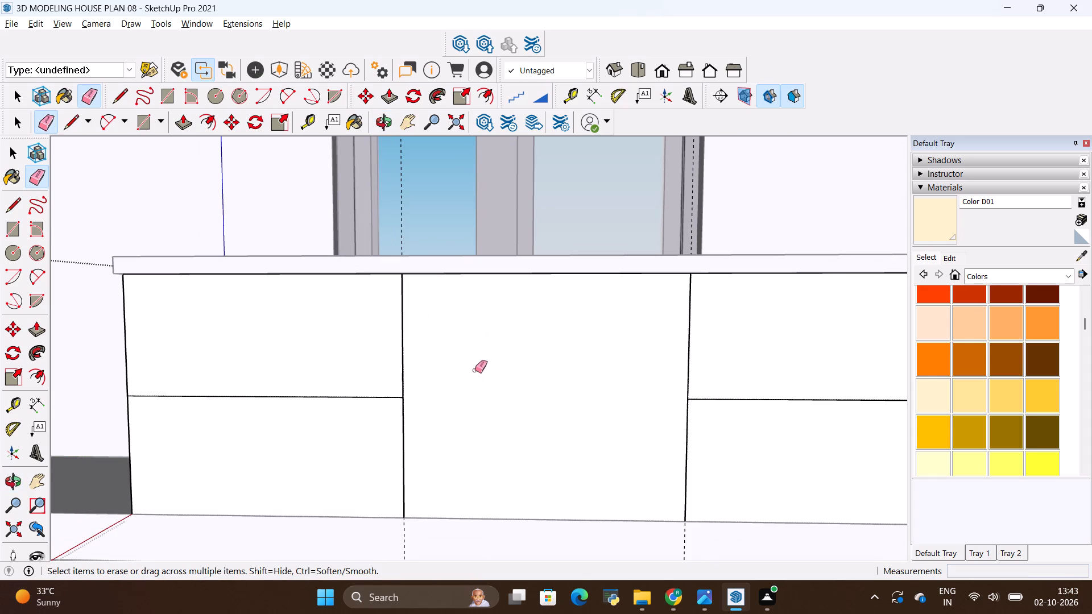
{"action": "key", "text": "space"}
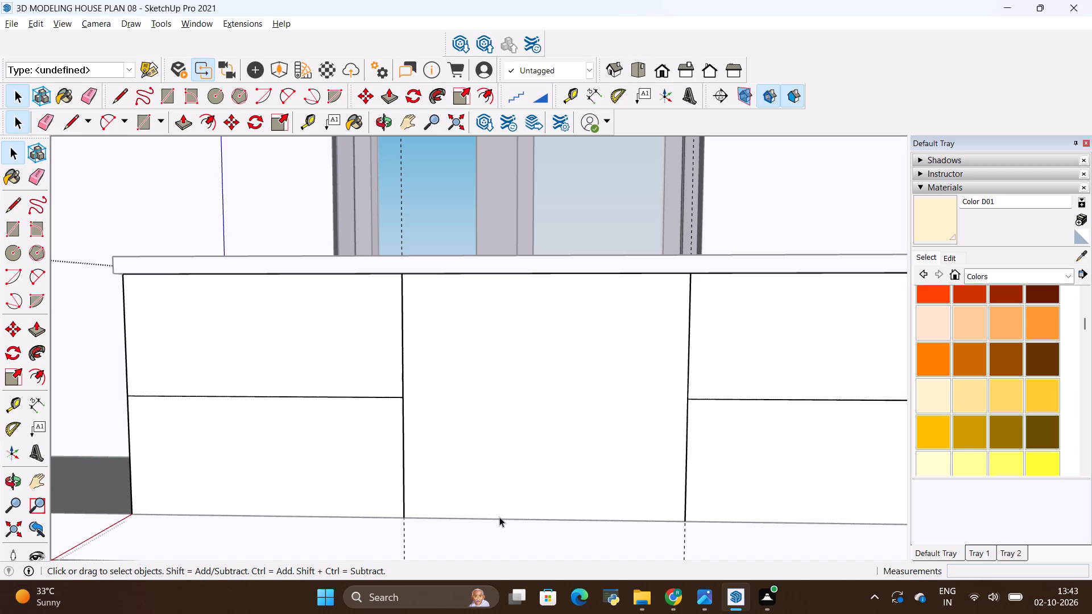
{"action": "key", "text": "t"}
{"action": "left_click", "coordinate": [502, 517]}
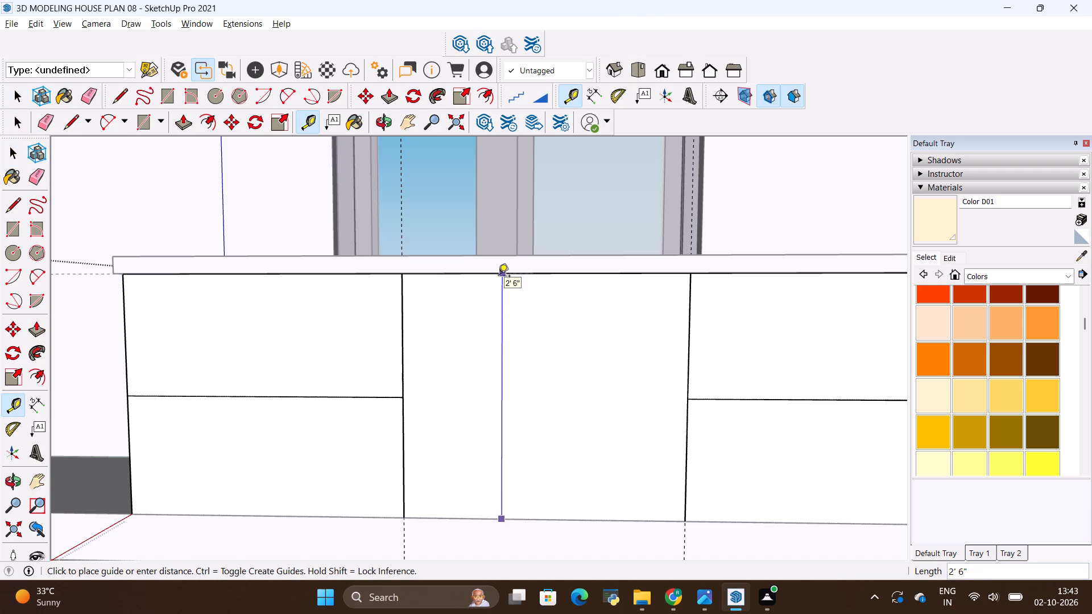
{"action": "key", "text": "Escape"}
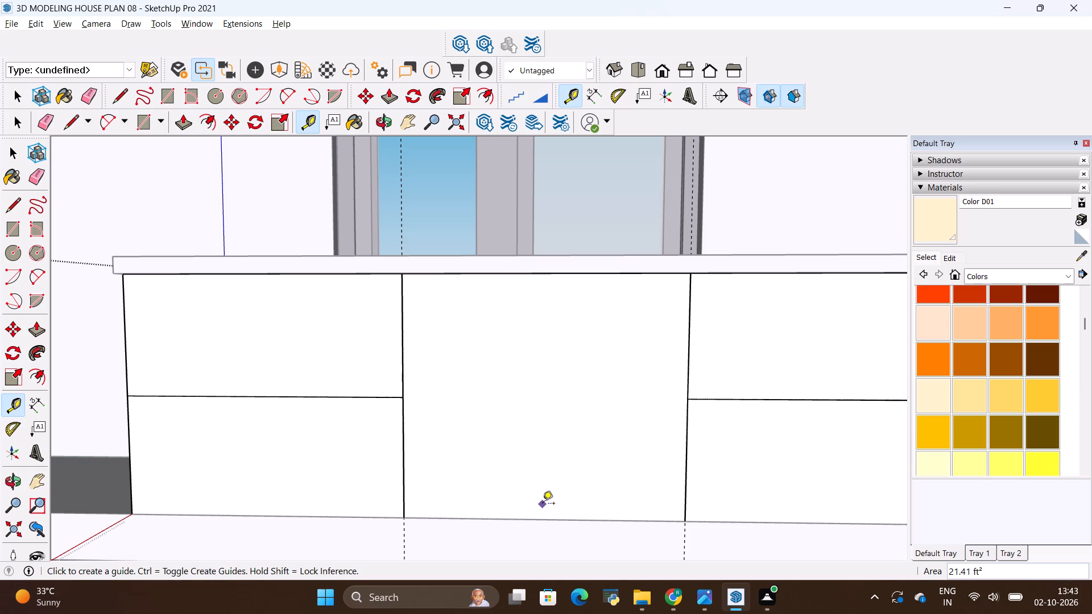
Place a horizontal guide 10" above the cabinet front's bottom edge.
{"action": "key", "text": "t"}
{"action": "left_click", "coordinate": [543, 518]}
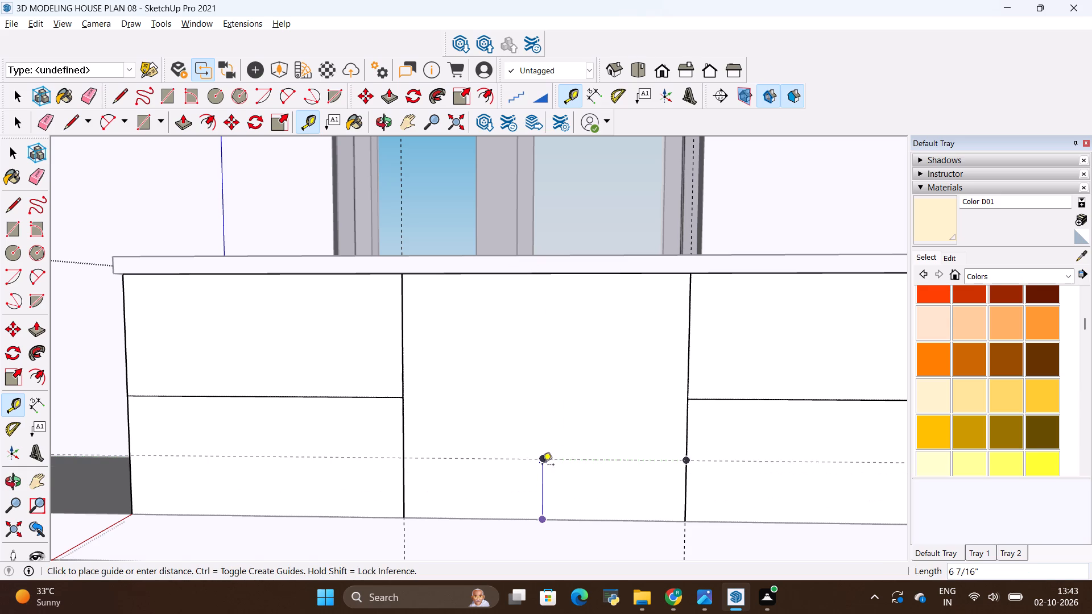
{"action": "key", "text": "BackSpace"}
{"action": "type", "text": "10"}
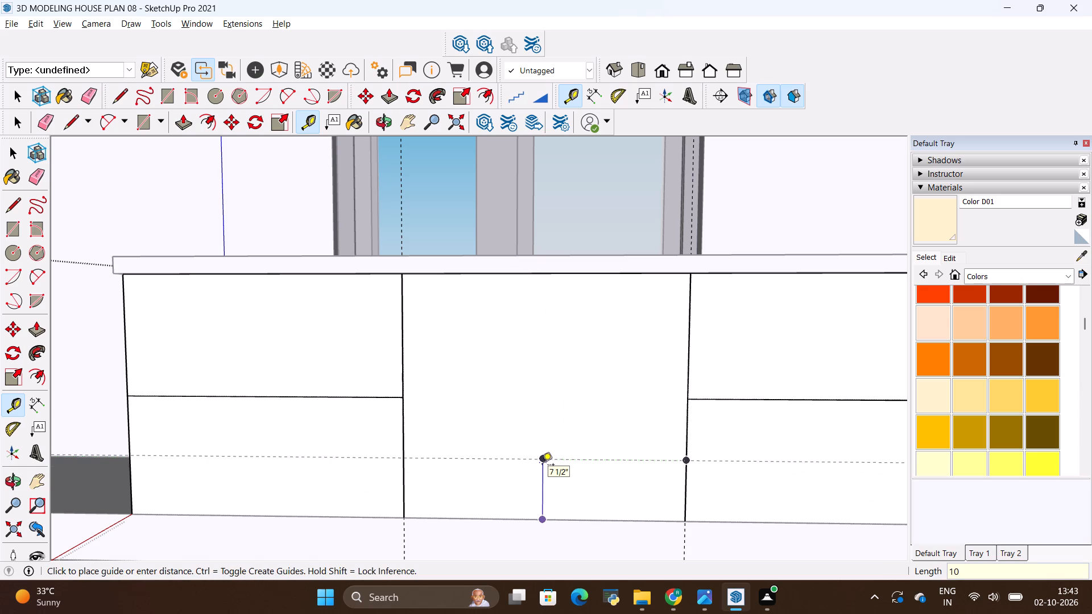
{"action": "key", "text": "shift+quotedbl"}
{"action": "key", "text": "Return"}
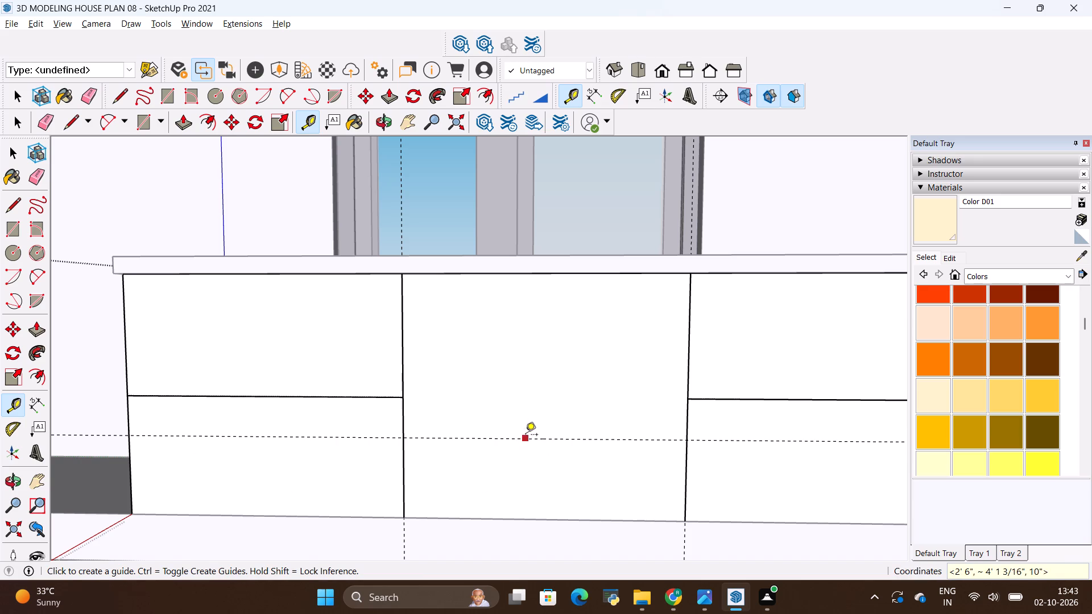
Place a second horizontal guide 10" above the first one on the cabinet front.
{"action": "left_click", "coordinate": [526, 435]}
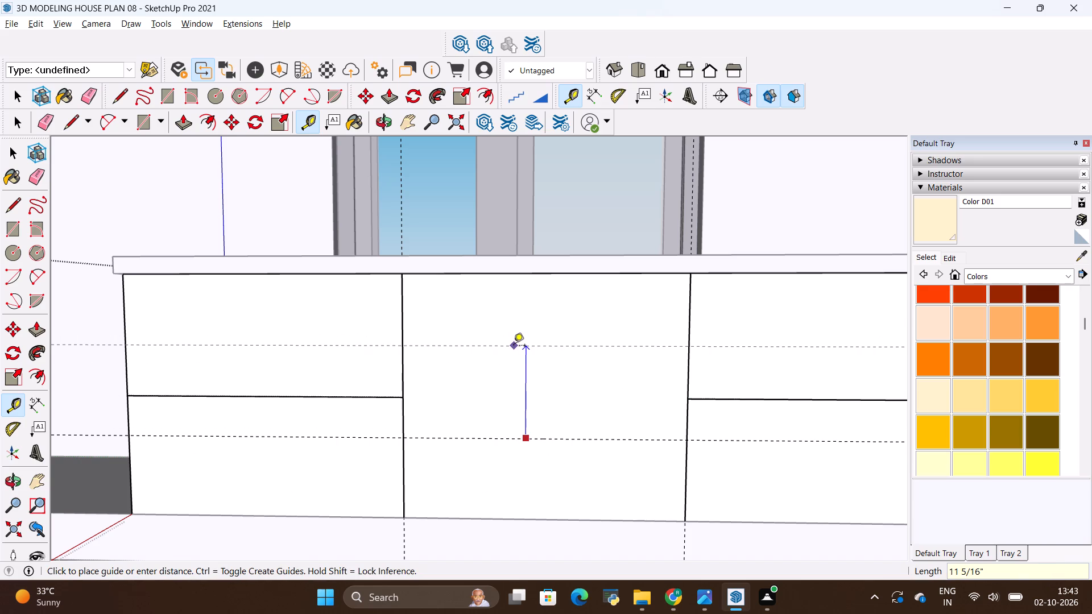
{"action": "key", "text": "BackSpace"}
{"action": "key", "text": "BackSpace"}
{"action": "type", "text": "10"}
{"action": "key", "text": "shift+quotedbl"}
{"action": "key", "text": "Return"}
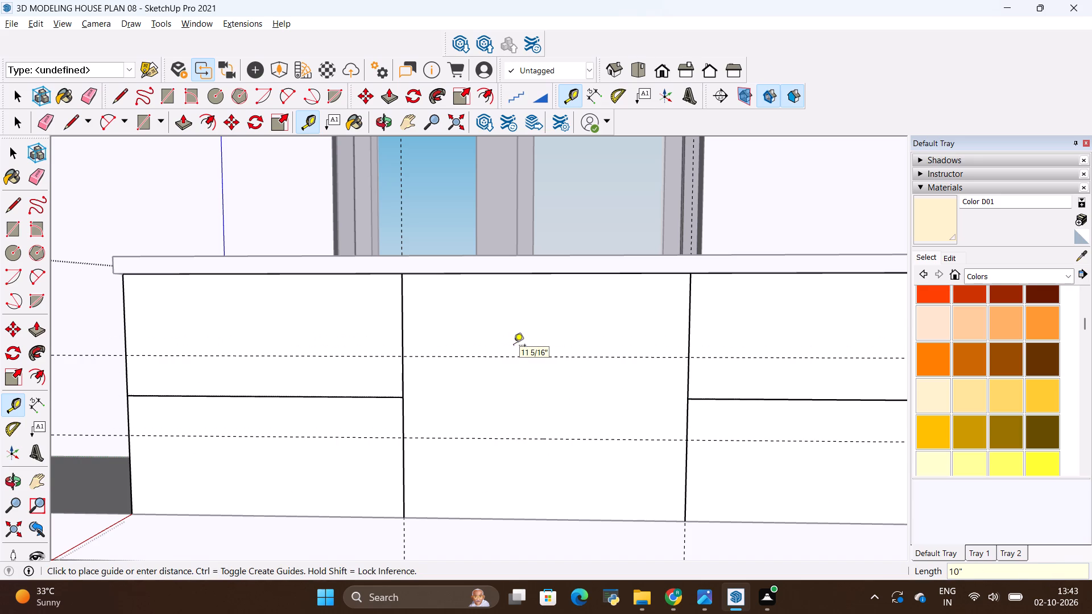
Draw two stacked rectangles, each 10" high and about 2' 10" wide, in the middle bay from the countertop's underside to the lower guide.
{"action": "key", "text": "r"}
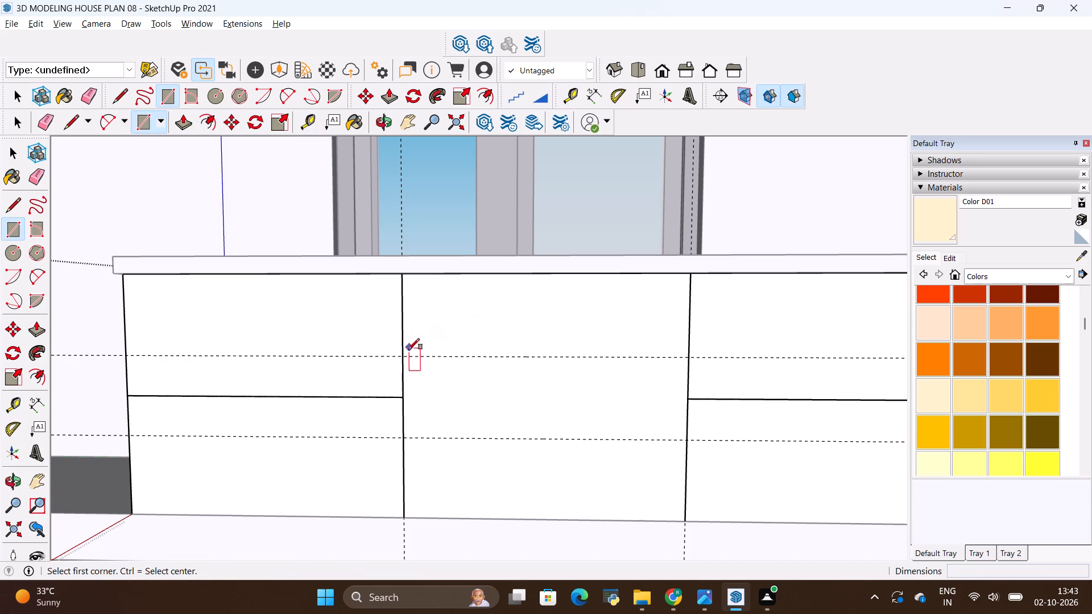
{"action": "scroll", "coordinate": [395, 298], "scroll_direction": "up", "scroll_amount": 2}
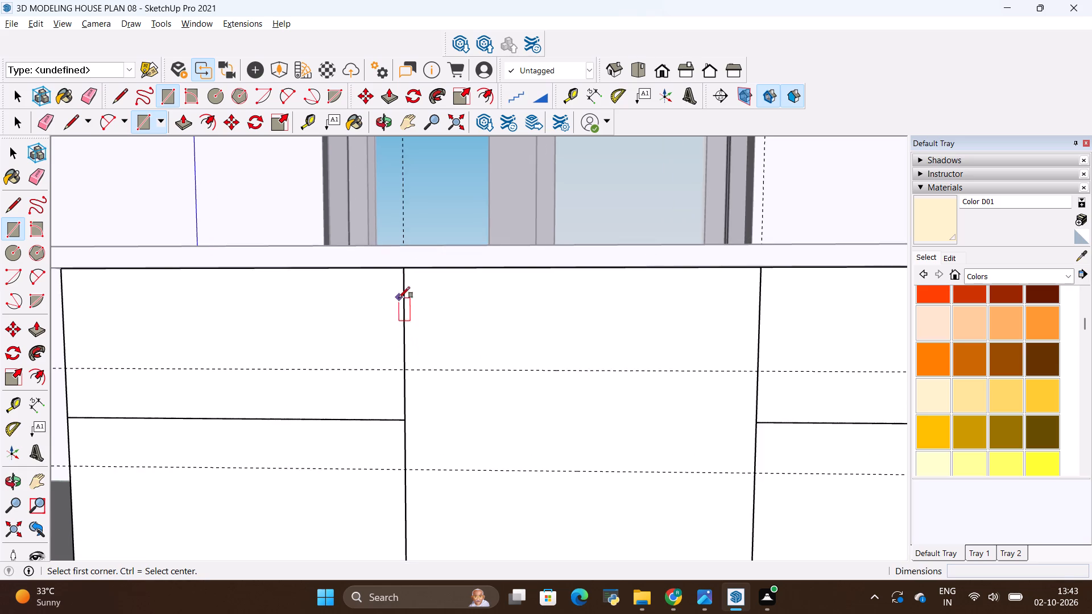
{"action": "middle_click_drag", "start_coordinate": [399, 298], "coordinate": [391, 231]}
{"action": "left_click", "coordinate": [397, 201]}
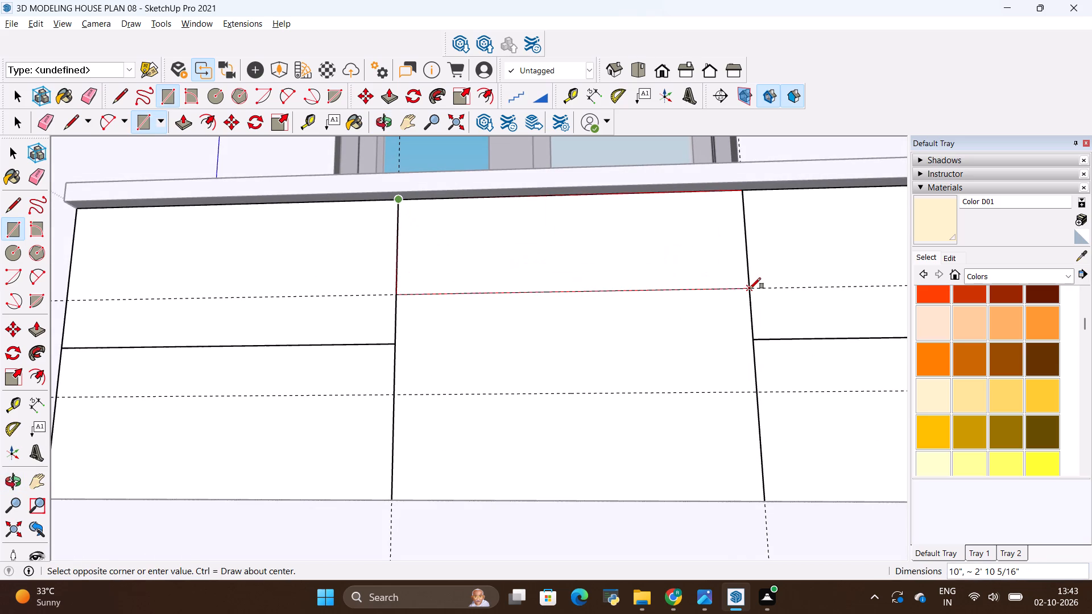
{"action": "left_click", "coordinate": [750, 289]}
{"action": "left_click", "coordinate": [398, 292]}
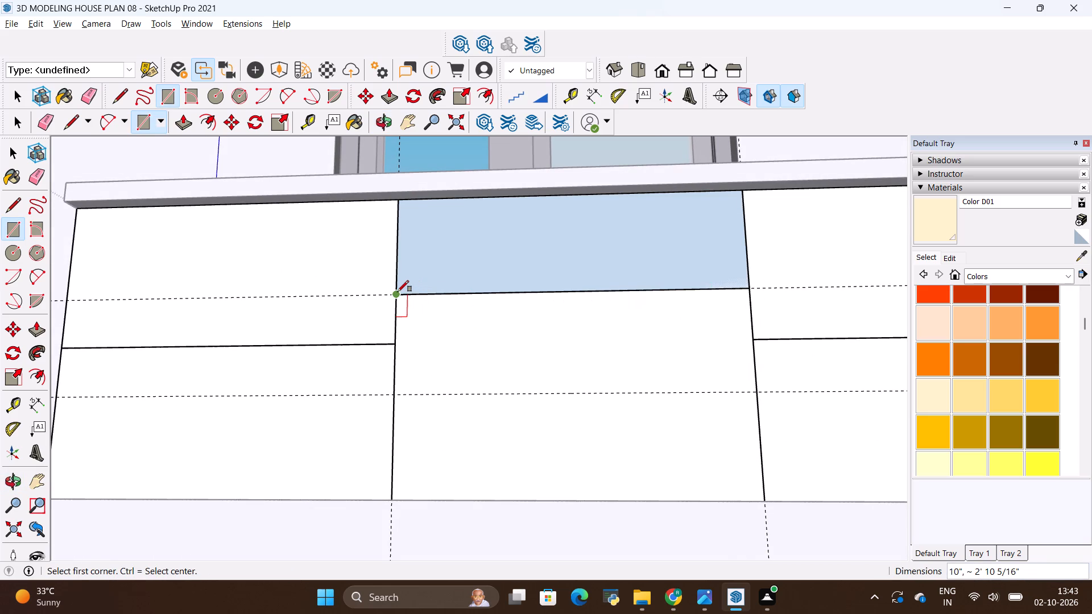
{"action": "left_click", "coordinate": [758, 392]}
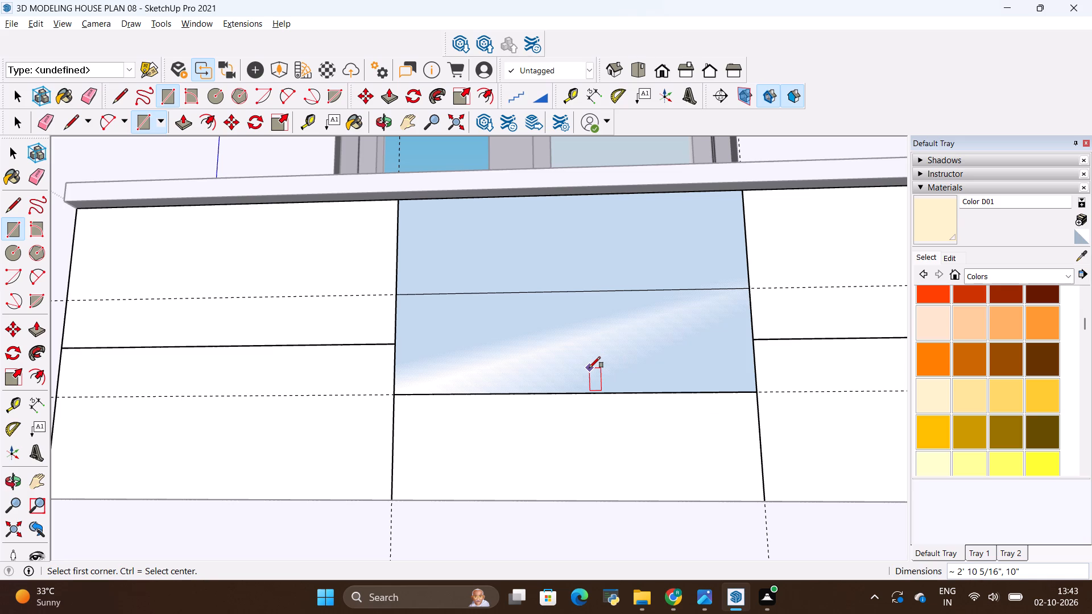
Draw a third rectangle, 10" high and spanning the middle bay's width, from the cabinet front's bottom edge to the lower guide.
{"action": "scroll", "coordinate": [560, 339], "scroll_direction": "down", "scroll_amount": 2}
{"action": "middle_click_drag", "start_coordinate": [560, 331], "coordinate": [577, 378]}
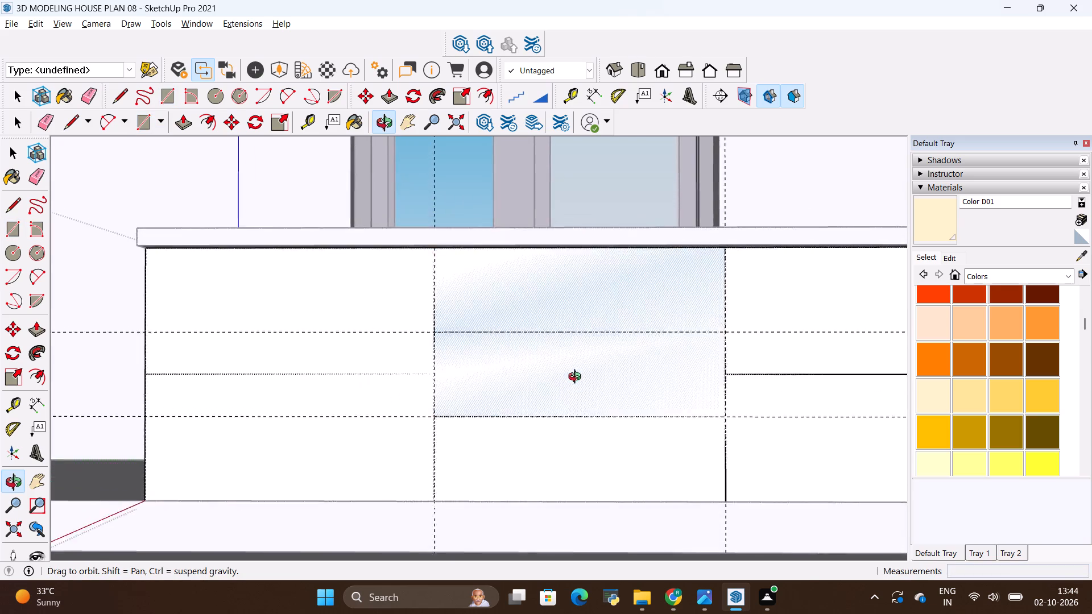
{"action": "middle_click_drag", "start_coordinate": [577, 378], "coordinate": [593, 415]}
{"action": "scroll", "coordinate": [562, 331], "scroll_direction": "down", "scroll_amount": 1}
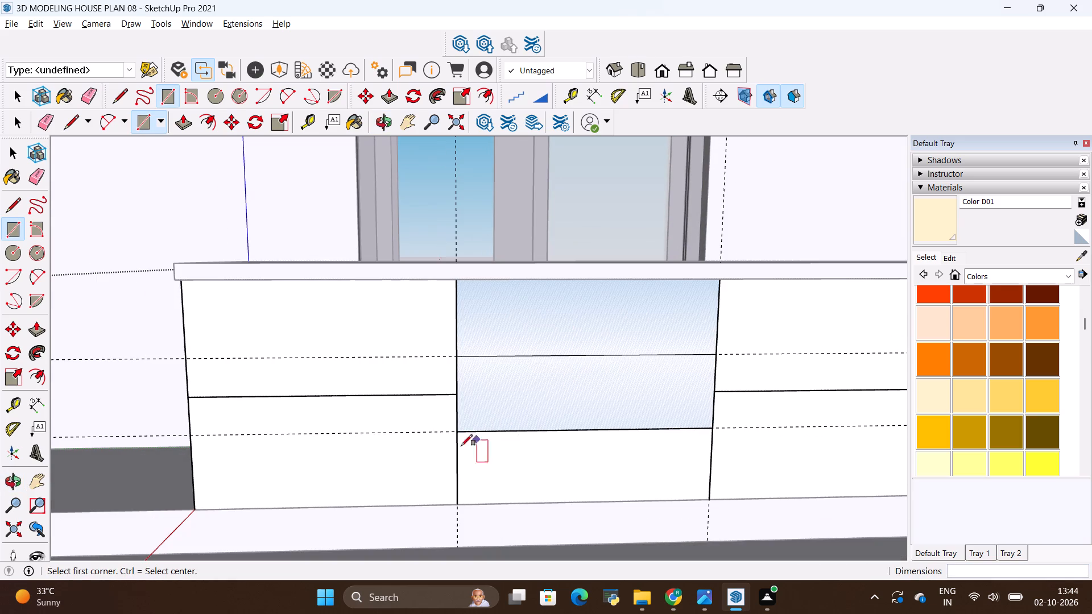
{"action": "left_click", "coordinate": [458, 504]}
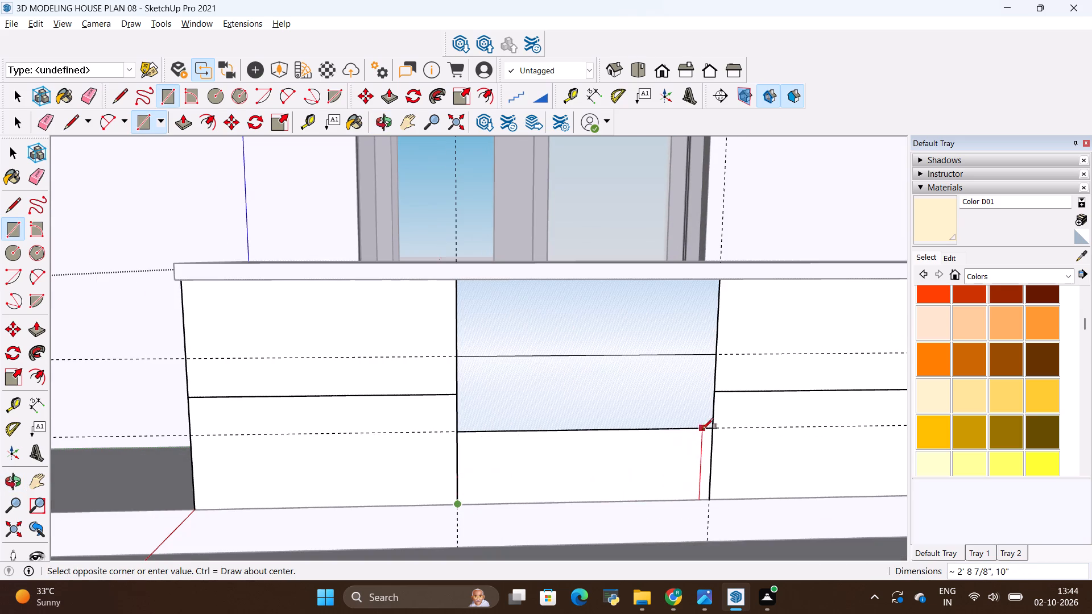
{"action": "left_click", "coordinate": [709, 429]}
{"action": "key", "text": "space"}
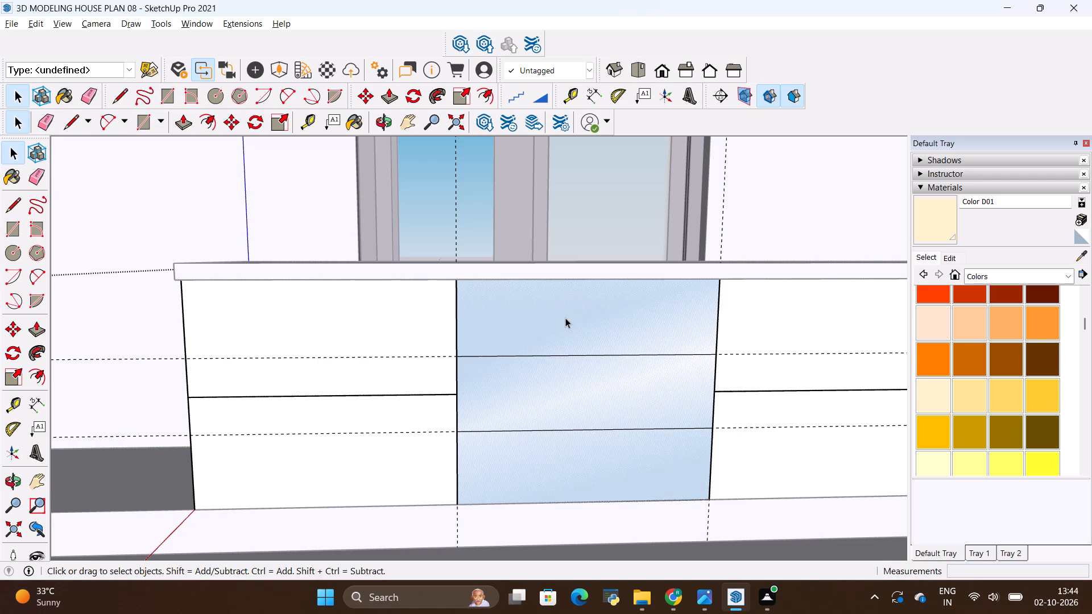
Reverse the faces of the three drawer fronts in the middle bay.
{"action": "right_click", "coordinate": [565, 318]}
{"action": "left_click", "coordinate": [620, 457]}
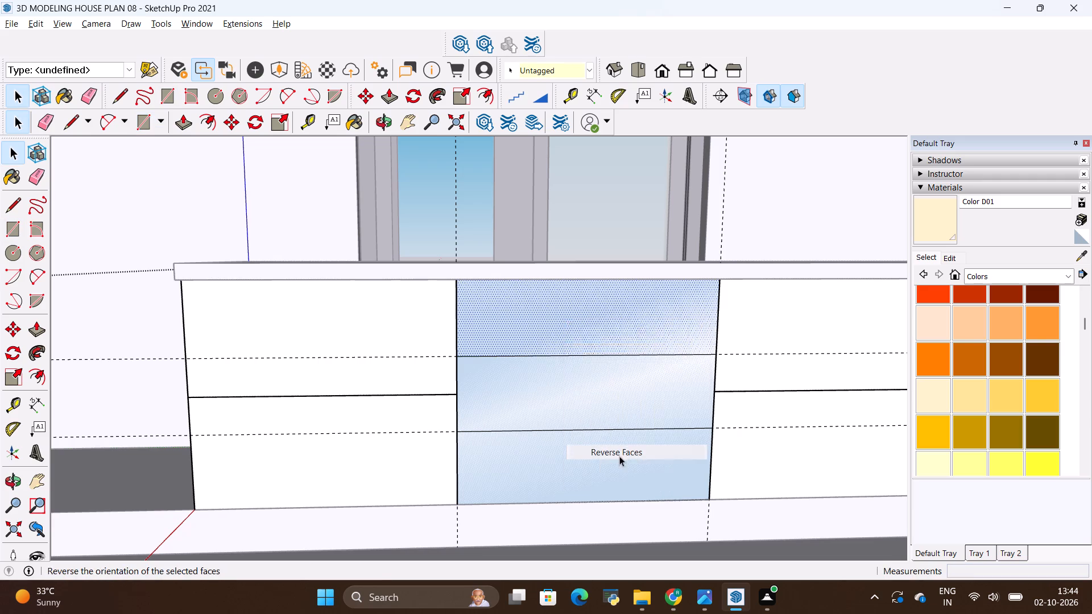
{"action": "right_click", "coordinate": [590, 397]}
{"action": "left_click", "coordinate": [624, 339]}
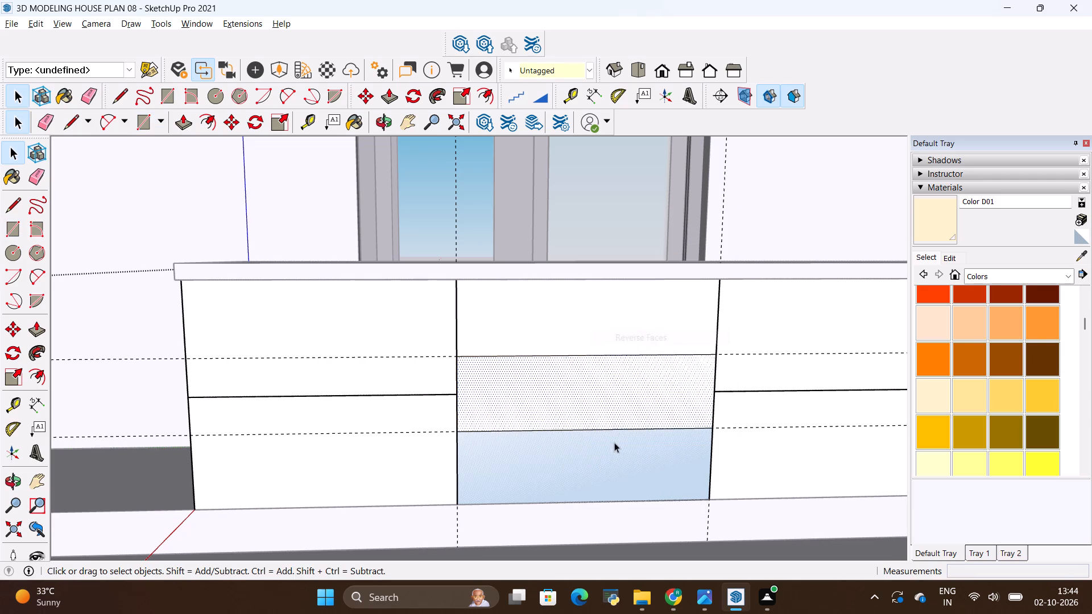
{"action": "right_click", "coordinate": [614, 454]}
{"action": "left_click", "coordinate": [660, 390]}
{"action": "scroll", "coordinate": [556, 424], "scroll_direction": "down", "scroll_amount": 2}
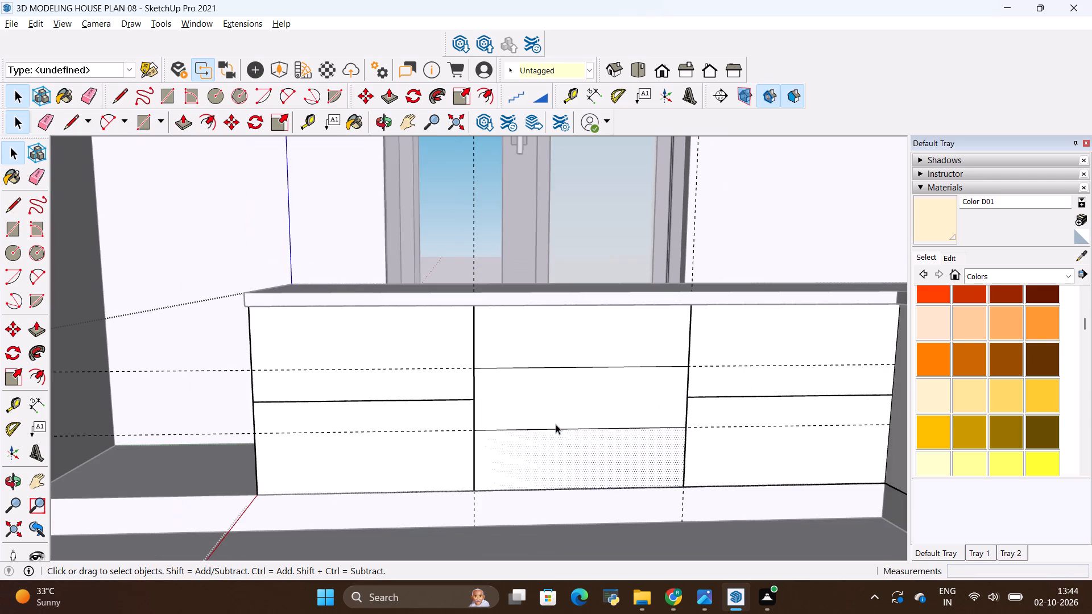
Erase the two horizontal guides crossing the cabinet front.
{"action": "scroll", "coordinate": [547, 377], "scroll_direction": "up", "scroll_amount": 2}
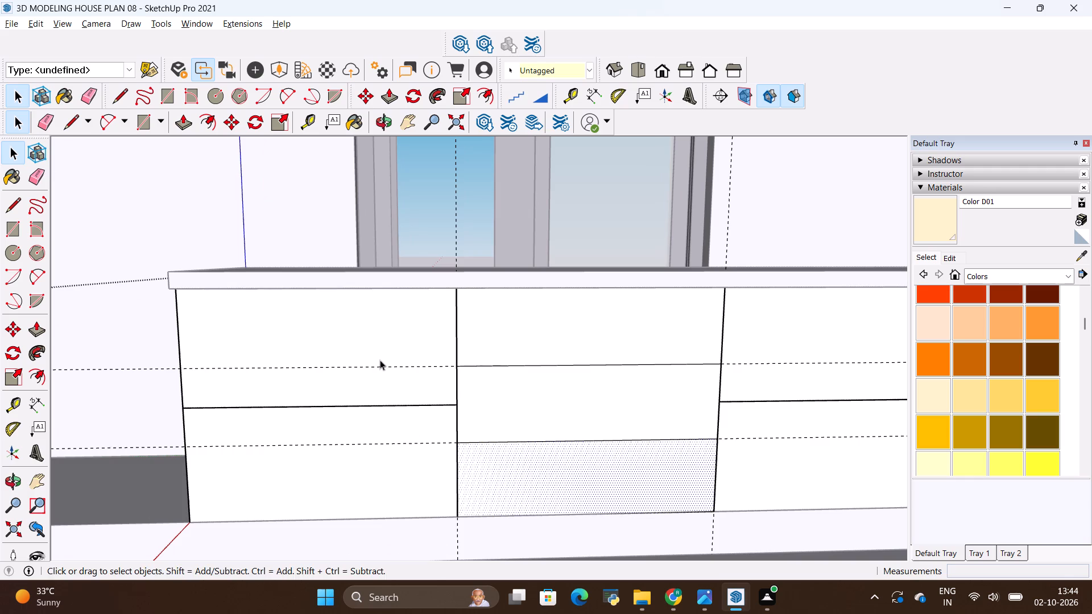
{"action": "key", "text": "e"}
{"action": "left_click_drag", "start_coordinate": [379, 359], "coordinate": [384, 367]}
{"action": "left_click_drag", "start_coordinate": [402, 423], "coordinate": [411, 449]}
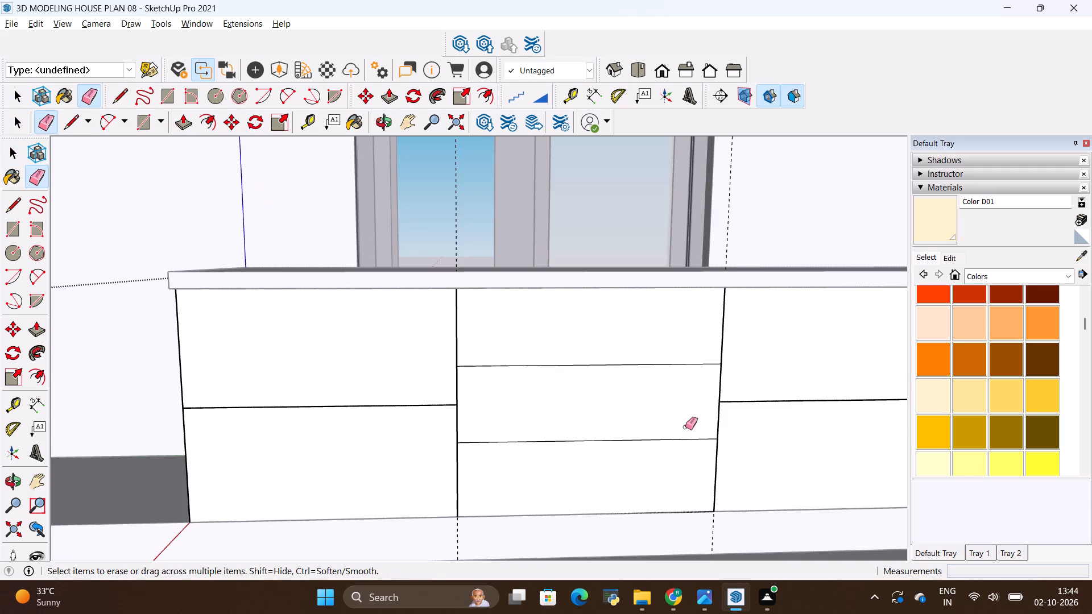
Examine the divided drawer and door fronts and the still undivided front on the other leg of the L-shaped base cabinet.
{"action": "scroll", "coordinate": [349, 442], "scroll_direction": "down", "scroll_amount": 1}
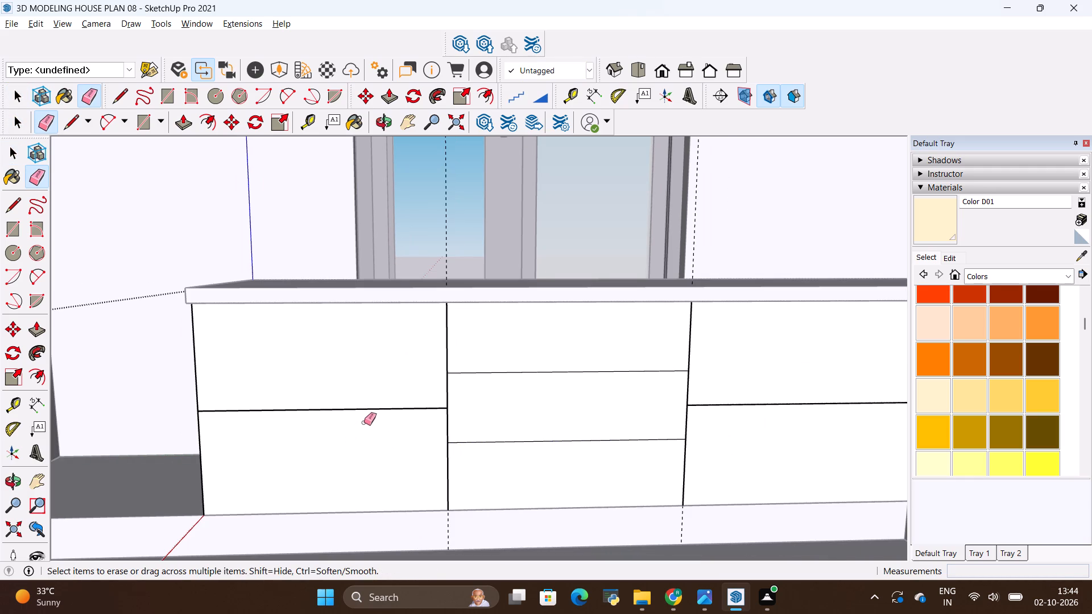
{"action": "scroll", "coordinate": [320, 419], "scroll_direction": "down", "scroll_amount": 1}
{"action": "middle_click_drag", "start_coordinate": [362, 446], "coordinate": [564, 445]}
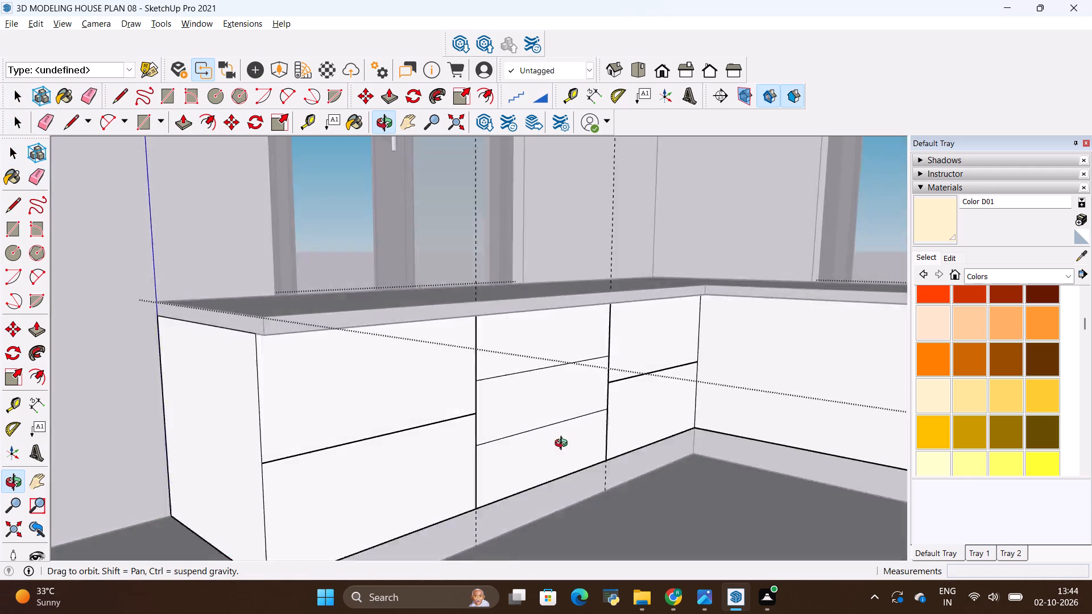
{"action": "middle_click_drag", "start_coordinate": [564, 445], "coordinate": [566, 442]}
{"action": "middle_click_drag", "start_coordinate": [483, 391], "coordinate": [270, 449]}
{"action": "scroll", "coordinate": [413, 418], "scroll_direction": "down", "scroll_amount": 3}
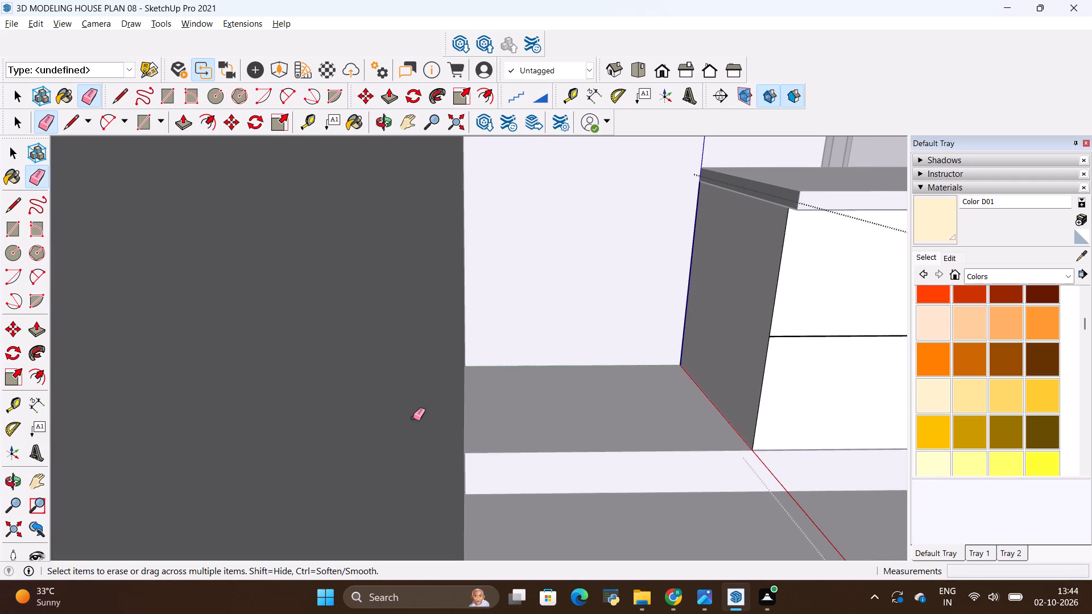
{"action": "middle_click_drag", "start_coordinate": [722, 420], "coordinate": [233, 401], "text": "shift"}
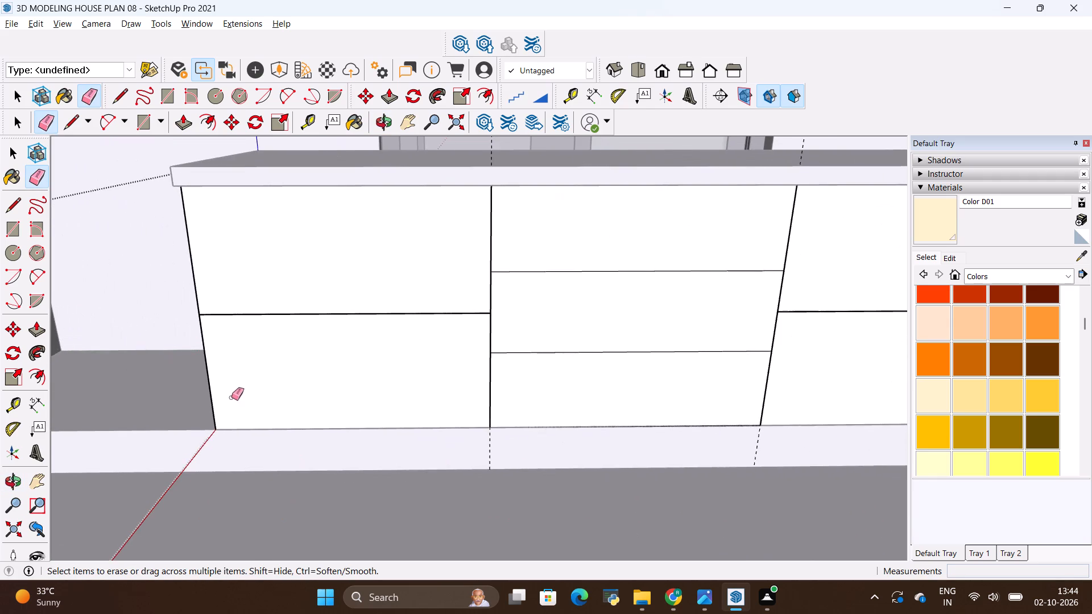
{"action": "scroll", "coordinate": [231, 397], "scroll_direction": "down", "scroll_amount": 2}
{"action": "middle_click_drag", "start_coordinate": [753, 443], "coordinate": [865, 443]}
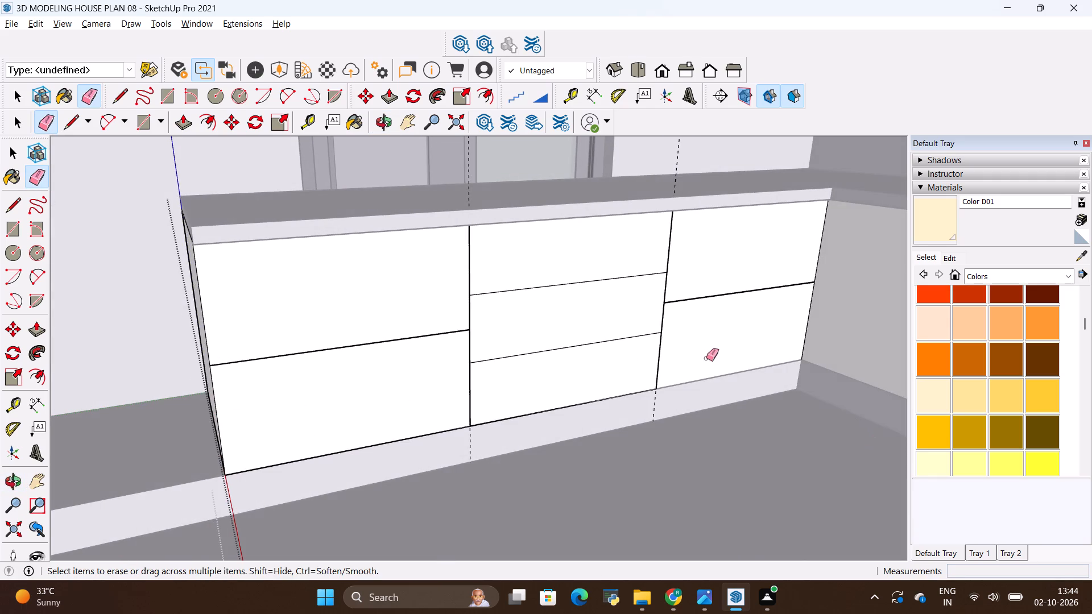
{"action": "middle_click_drag", "start_coordinate": [708, 358], "coordinate": [362, 360], "text": "shift"}
{"action": "scroll", "coordinate": [364, 360], "scroll_direction": "down", "scroll_amount": 2}
{"action": "middle_click_drag", "start_coordinate": [400, 416], "coordinate": [401, 416]}
{"action": "scroll", "coordinate": [400, 416], "scroll_direction": "up", "scroll_amount": 1}
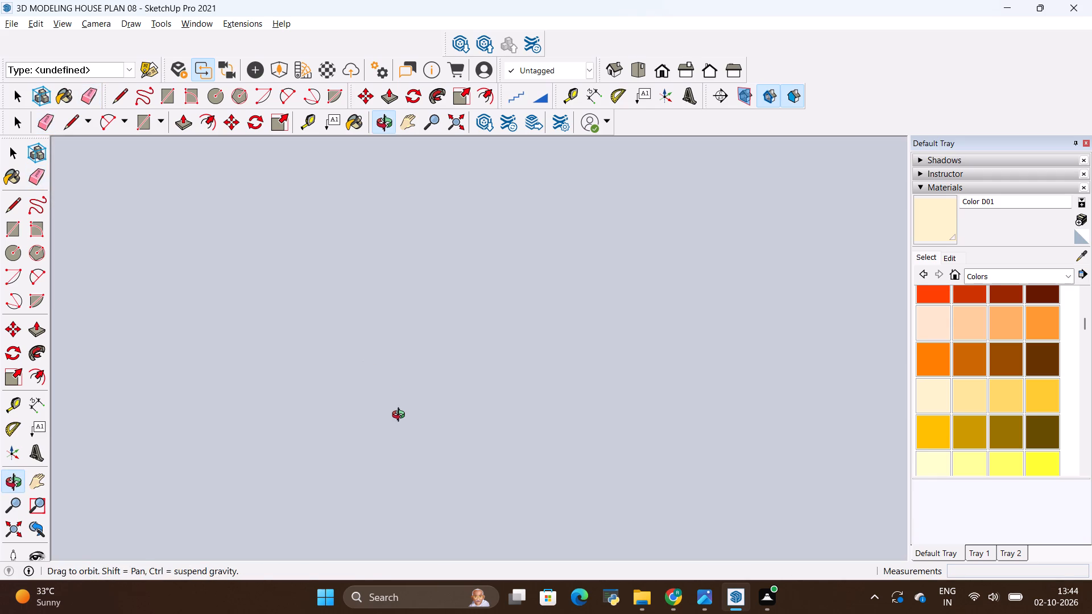
{"action": "middle_click_drag", "start_coordinate": [401, 416], "coordinate": [416, 415]}
{"action": "scroll", "coordinate": [470, 389], "scroll_direction": "down", "scroll_amount": 20}
{"action": "scroll", "coordinate": [470, 389], "scroll_direction": "down", "scroll_amount": 19}
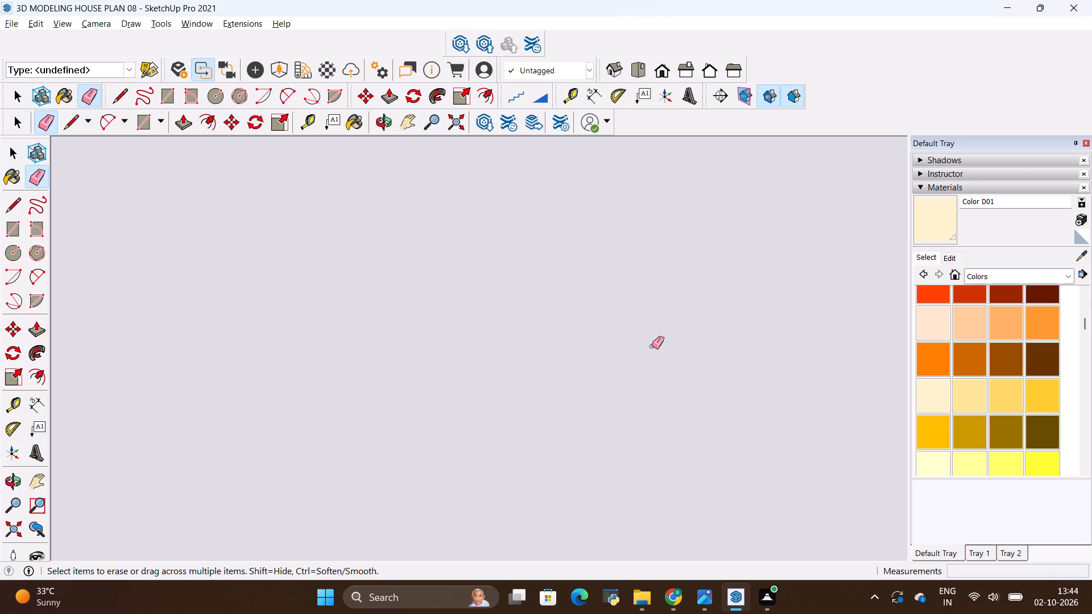
{"action": "scroll", "coordinate": [652, 346], "scroll_direction": "down", "scroll_amount": 20}
{"action": "scroll", "coordinate": [652, 346], "scroll_direction": "down", "scroll_amount": 20}
{"action": "scroll", "coordinate": [652, 346], "scroll_direction": "down", "scroll_amount": 4}
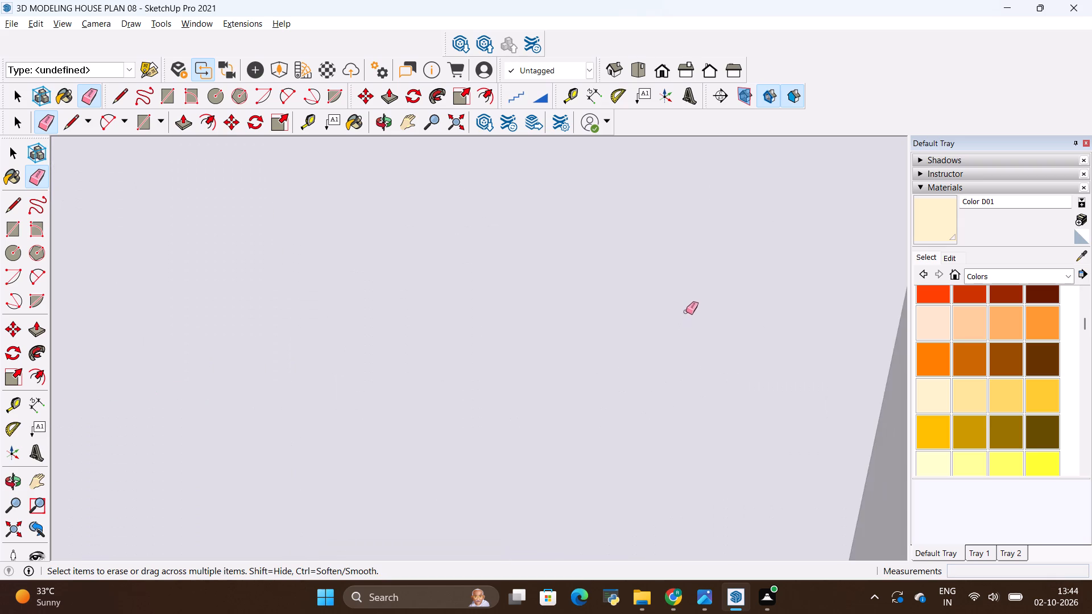
{"action": "scroll", "coordinate": [686, 312], "scroll_direction": "down", "scroll_amount": 20}
{"action": "scroll", "coordinate": [686, 312], "scroll_direction": "down", "scroll_amount": 20}
{"action": "scroll", "coordinate": [686, 312], "scroll_direction": "down", "scroll_amount": 4}
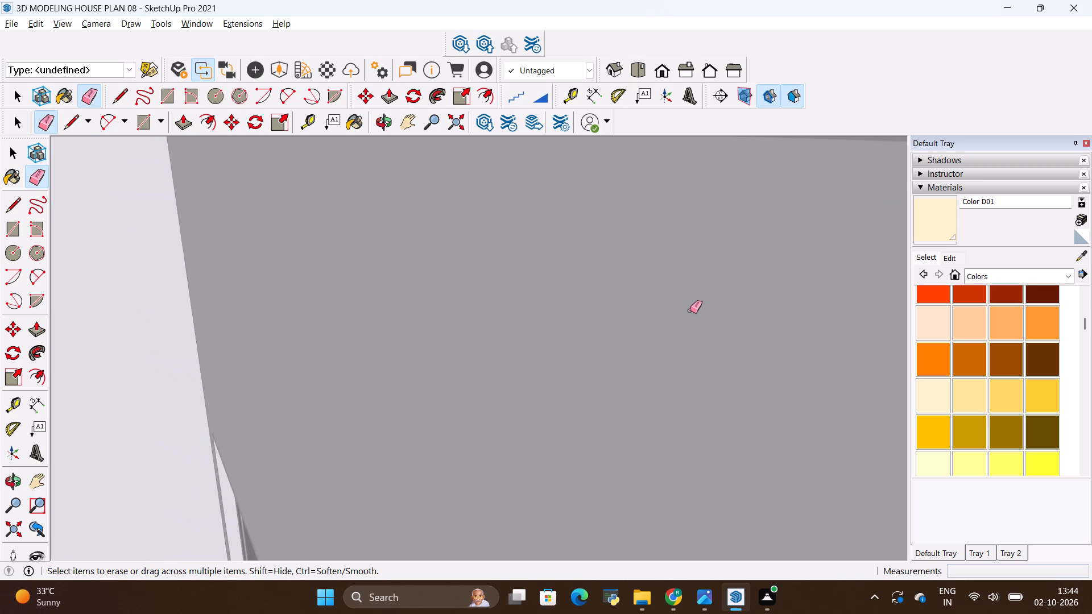
{"action": "scroll", "coordinate": [690, 310], "scroll_direction": "down", "scroll_amount": 20}
{"action": "scroll", "coordinate": [690, 310], "scroll_direction": "down", "scroll_amount": 20}
{"action": "scroll", "coordinate": [690, 310], "scroll_direction": "down", "scroll_amount": 4}
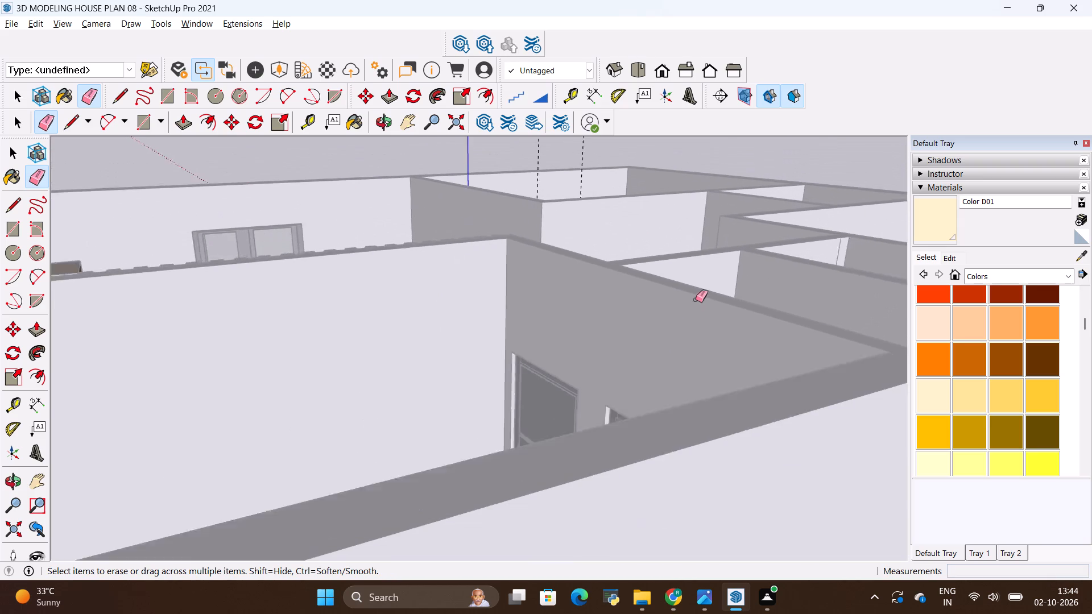
{"action": "scroll", "coordinate": [696, 300], "scroll_direction": "down", "scroll_amount": 1}
{"action": "scroll", "coordinate": [639, 200], "scroll_direction": "up", "scroll_amount": 10}
{"action": "middle_click_drag", "start_coordinate": [636, 200], "coordinate": [663, 269]}
{"action": "scroll", "coordinate": [623, 200], "scroll_direction": "down", "scroll_amount": 6}
{"action": "scroll", "coordinate": [555, 536], "scroll_direction": "down", "scroll_amount": 1}
{"action": "middle_click_drag", "start_coordinate": [555, 538], "coordinate": [719, 610]}
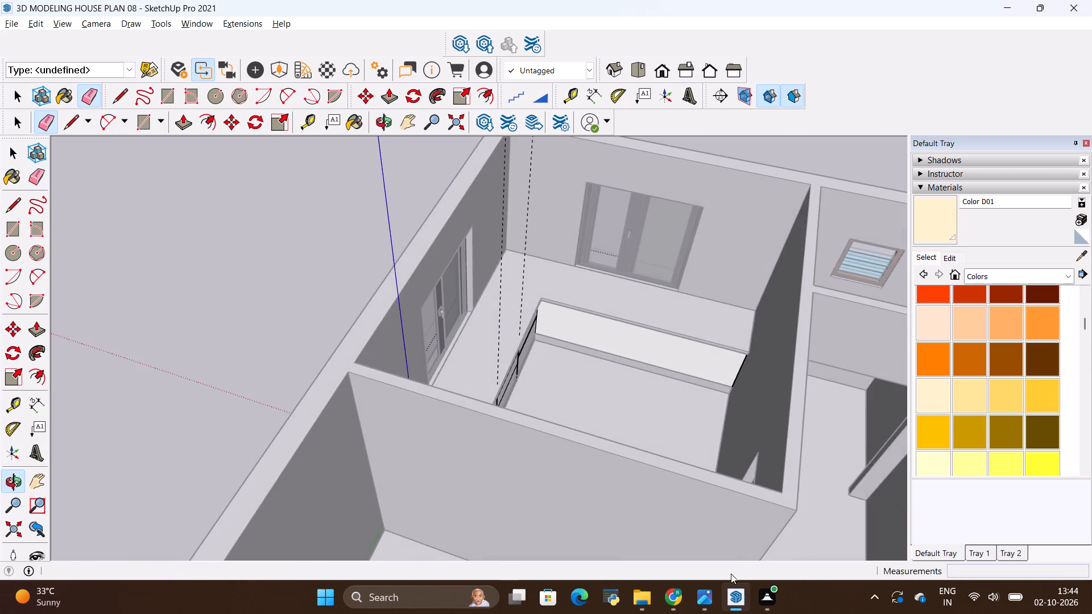
{"action": "scroll", "coordinate": [615, 296], "scroll_direction": "up", "scroll_amount": 4}
{"action": "middle_click_drag", "start_coordinate": [624, 475], "coordinate": [515, 423]}
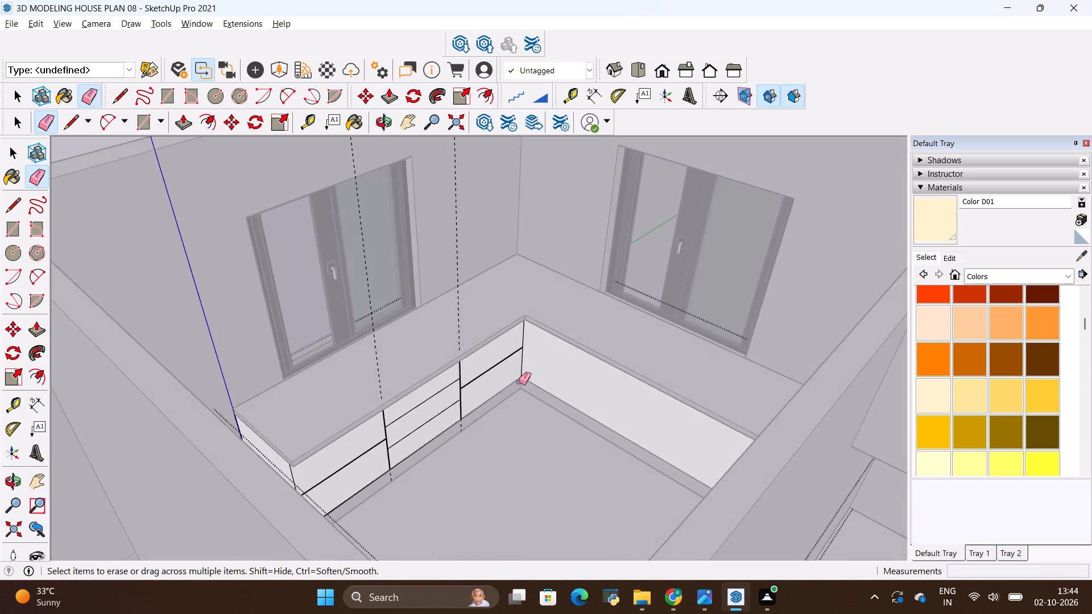
{"action": "scroll", "coordinate": [520, 365], "scroll_direction": "up", "scroll_amount": 8}
{"action": "scroll", "coordinate": [433, 398], "scroll_direction": "down", "scroll_amount": 9}
{"action": "middle_click_drag", "start_coordinate": [379, 505], "coordinate": [440, 538]}
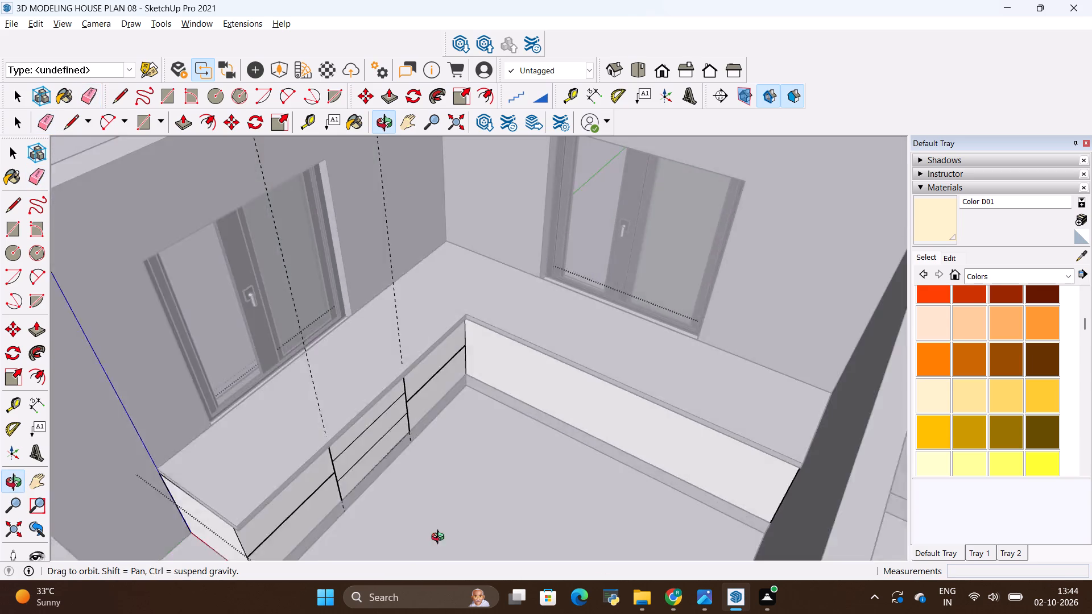
{"action": "middle_click_drag", "start_coordinate": [440, 538], "coordinate": [495, 512]}
{"action": "scroll", "coordinate": [638, 392], "scroll_direction": "up", "scroll_amount": 5}
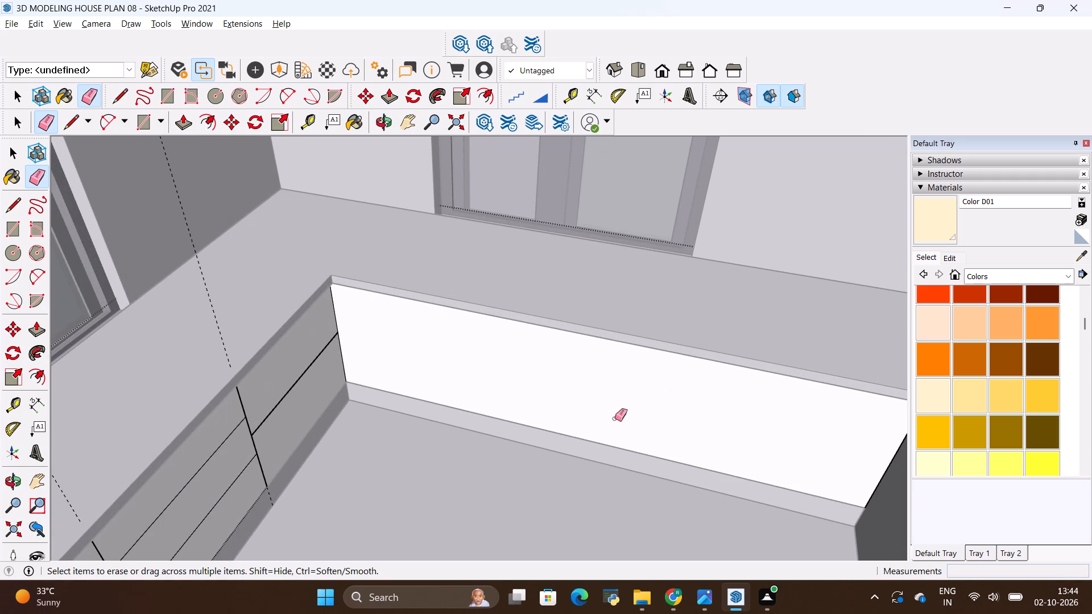
Measure the length of the undivided cabinet front from the inner corner edge to its far end.
{"action": "key", "text": "space"}
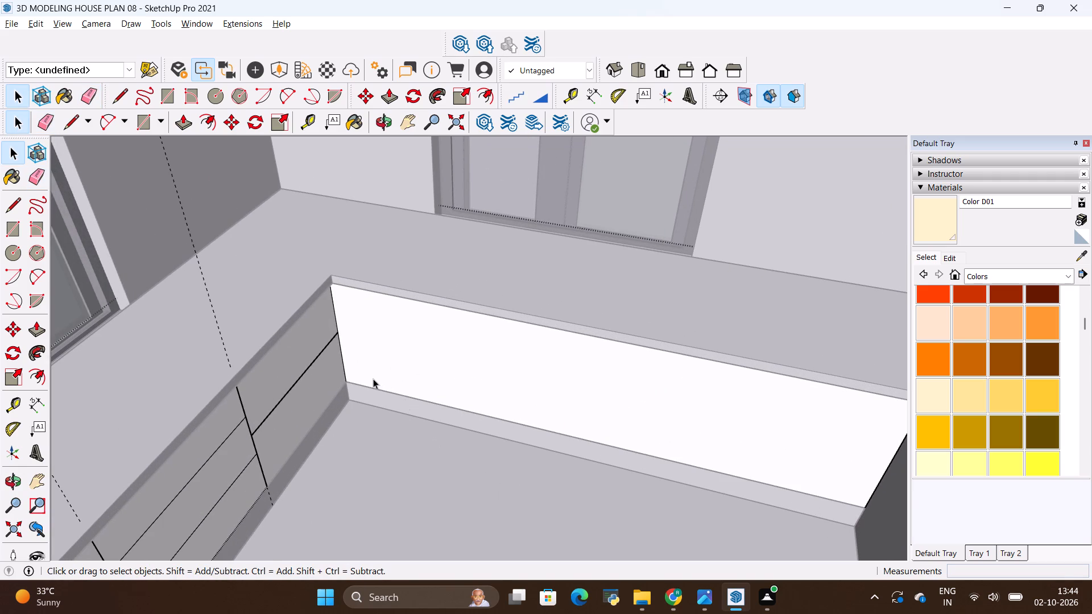
{"action": "key", "text": "t"}
{"action": "left_click", "coordinate": [344, 363]}
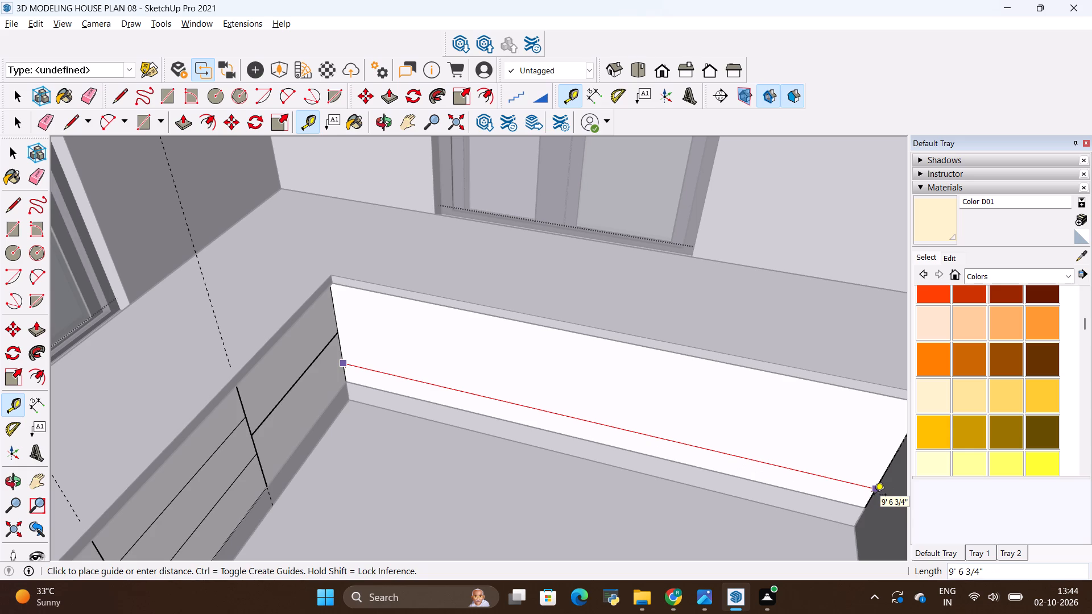
{"action": "key", "text": "Escape"}
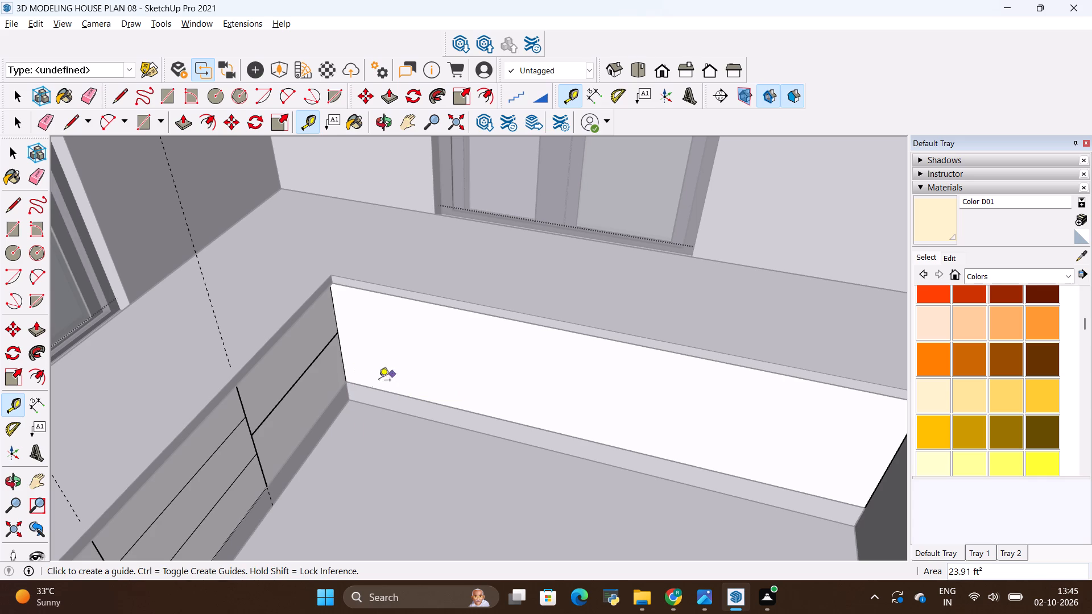
Copy the inner corner's vertical edge 38.3" along the undivided cabinet front to mark its first bay.
{"action": "scroll", "coordinate": [382, 425], "scroll_direction": "down", "scroll_amount": 1}
{"action": "scroll", "coordinate": [393, 434], "scroll_direction": "up", "scroll_amount": 2}
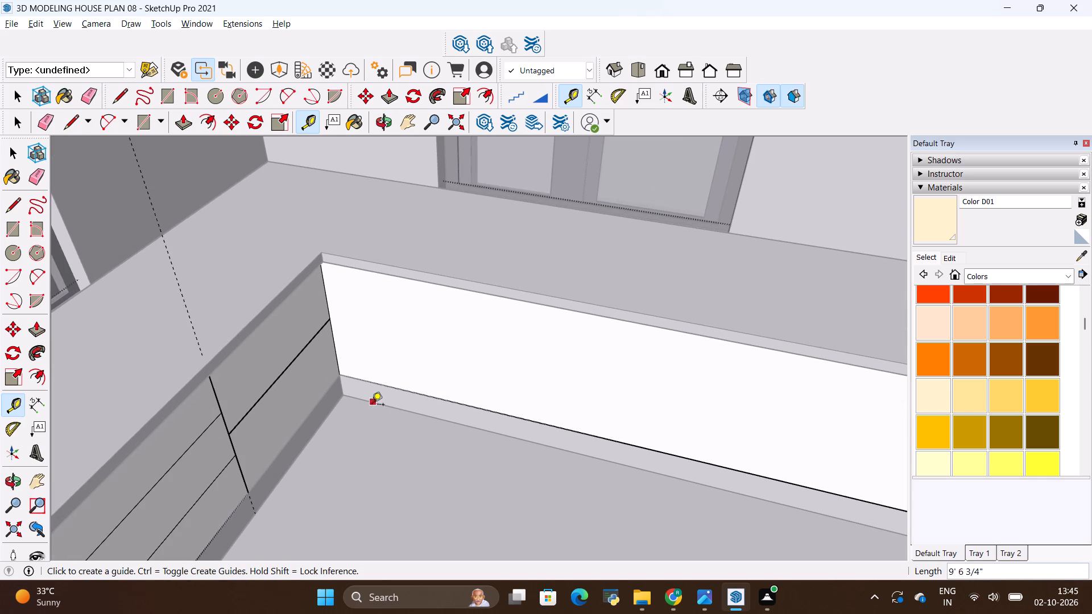
{"action": "key", "text": "space"}
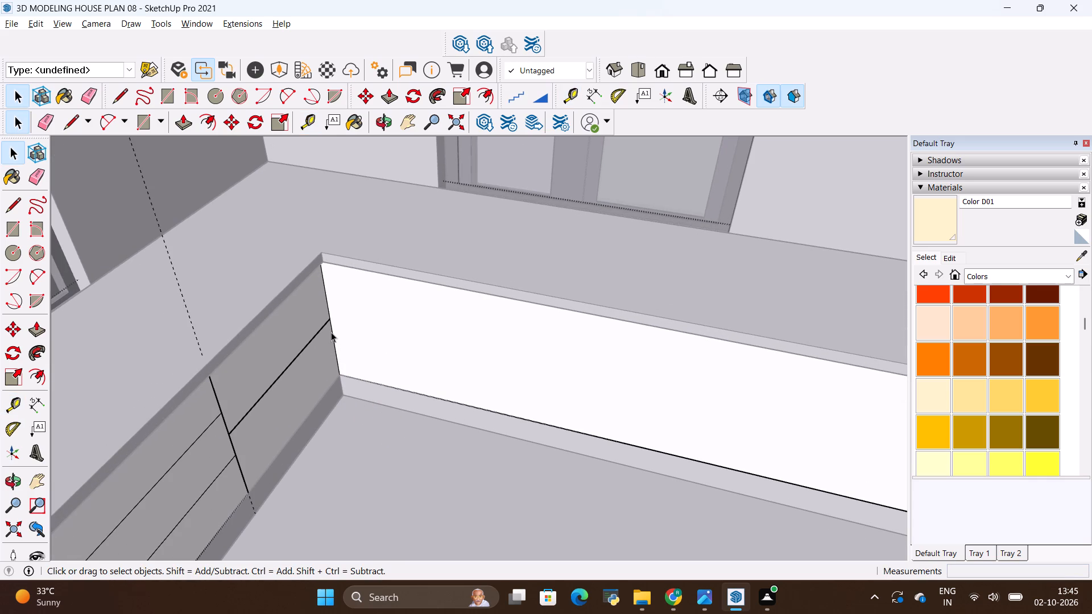
{"action": "left_click", "coordinate": [331, 332]}
{"action": "middle_click_drag", "start_coordinate": [452, 432], "coordinate": [474, 344]}
{"action": "key", "text": "space"}
{"action": "double_click", "coordinate": [361, 332]}
{"action": "scroll", "coordinate": [329, 321], "scroll_direction": "up", "scroll_amount": 6}
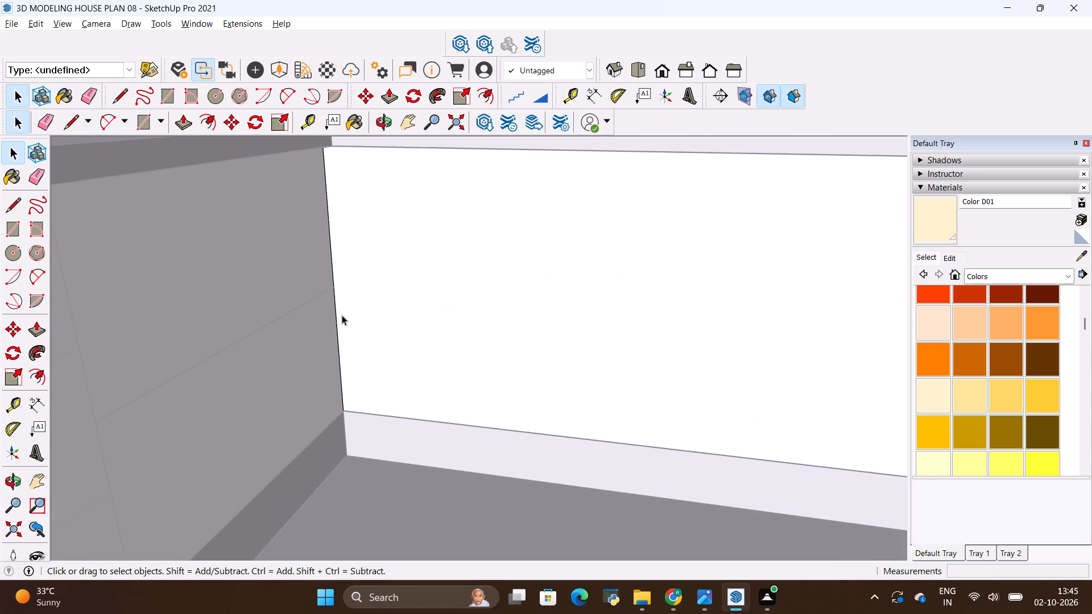
{"action": "left_click", "coordinate": [338, 320]}
{"action": "key", "text": "m"}
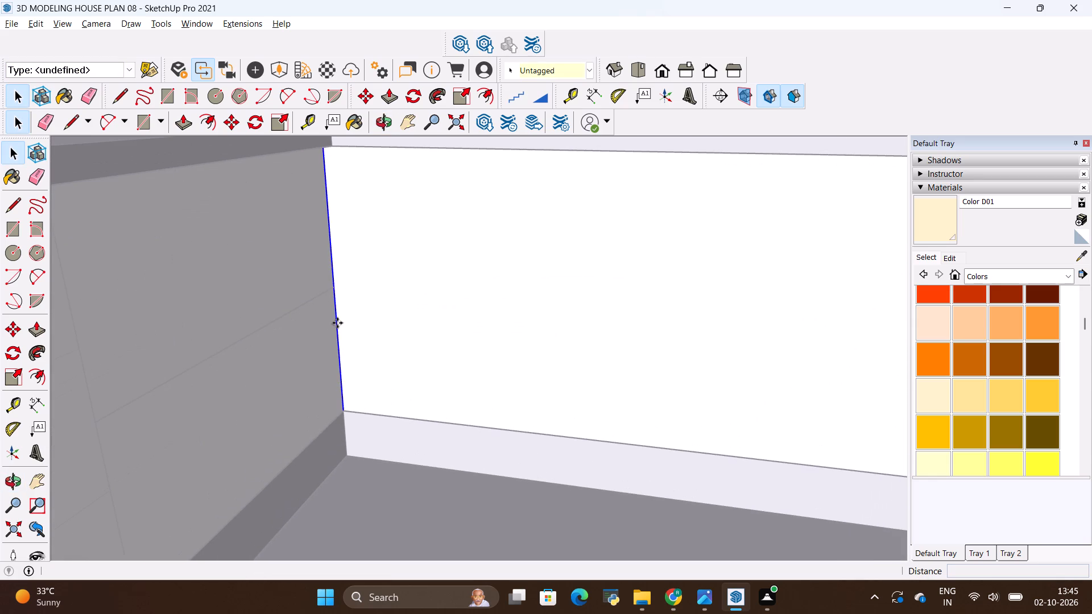
{"action": "left_click", "coordinate": [337, 323]}
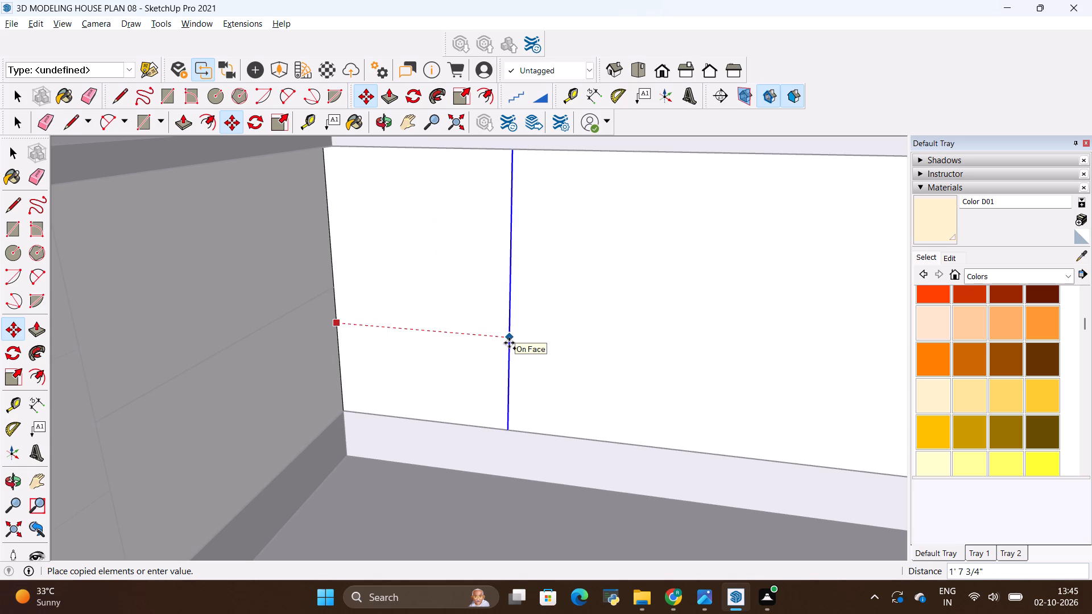
{"action": "key", "text": "BackSpace"}
{"action": "type", "text": "38"}
{"action": "type", "text": ".3"}
{"action": "key", "text": "shift+quotedbl"}
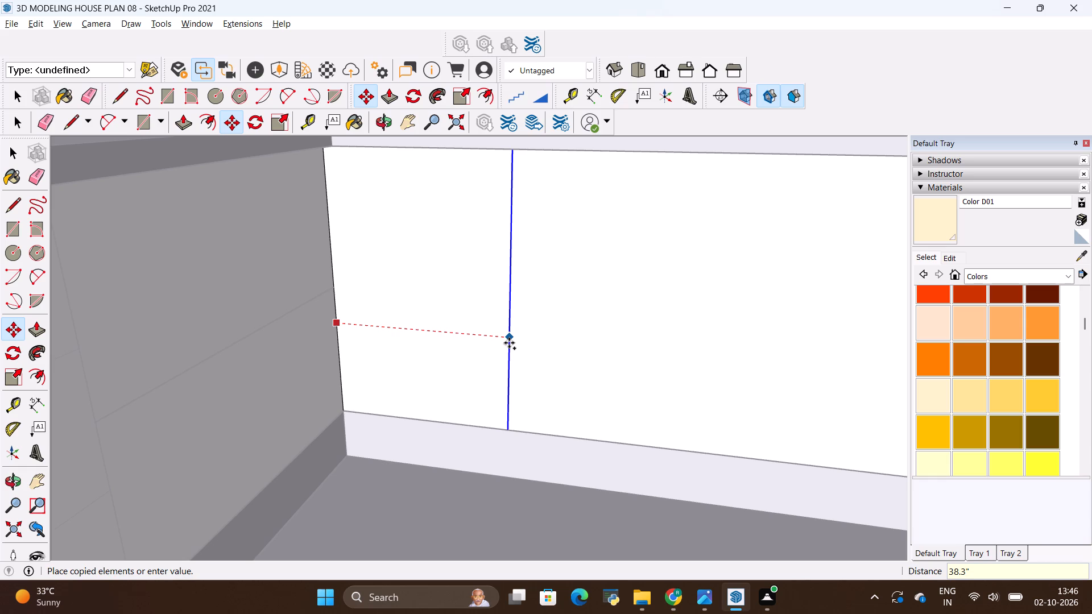
{"action": "key", "text": "Return"}
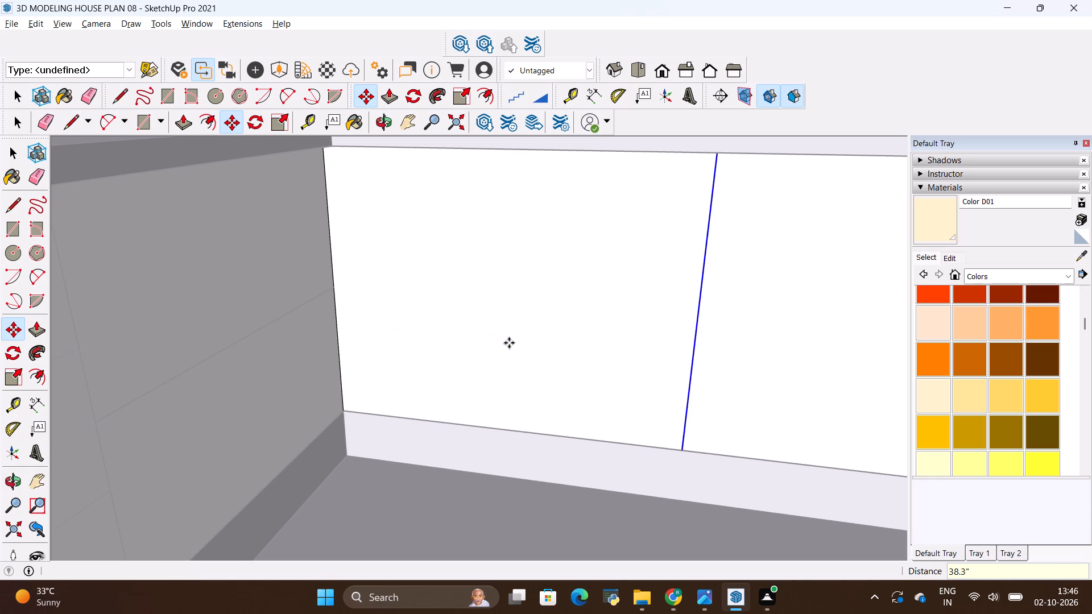
{"action": "scroll", "coordinate": [487, 352], "scroll_direction": "down", "scroll_amount": 5}
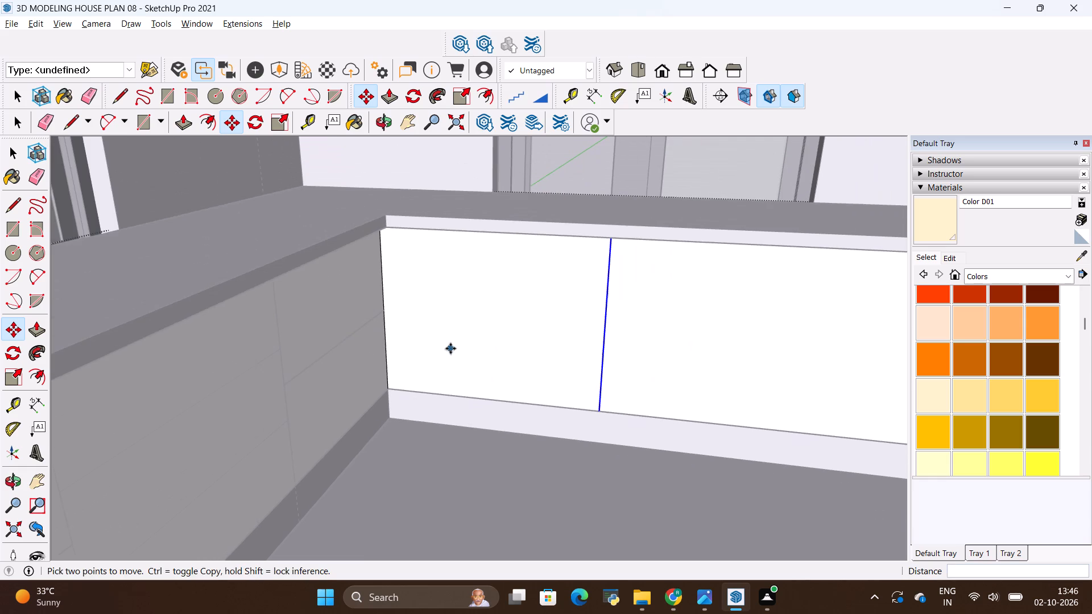
{"action": "scroll", "coordinate": [530, 349], "scroll_direction": "down", "scroll_amount": 1}
{"action": "middle_click_drag", "start_coordinate": [748, 406], "coordinate": [524, 405], "text": "shift"}
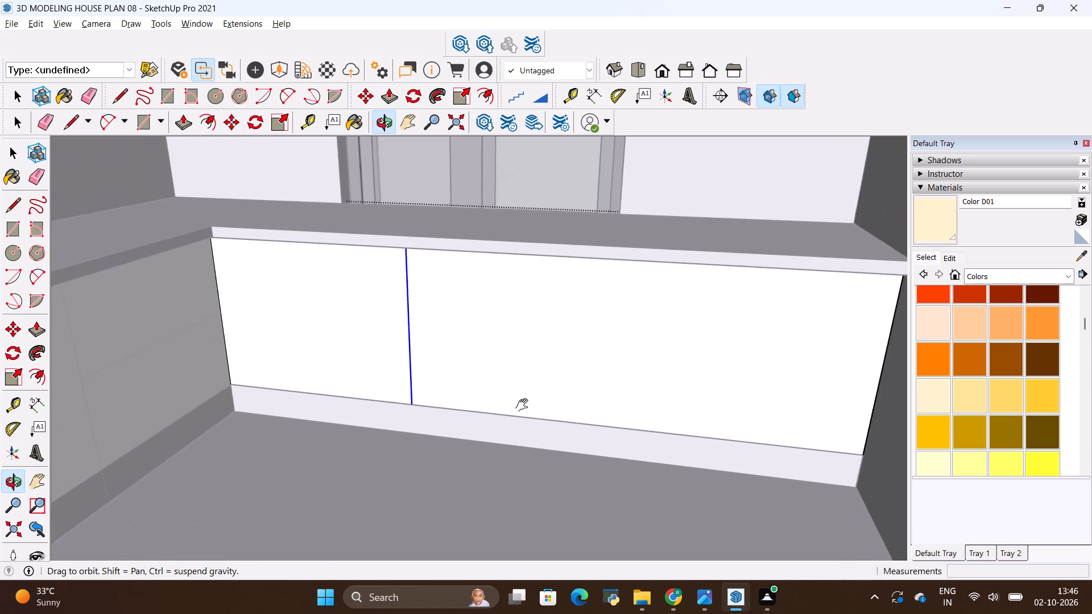
Copy the first bay's vertical divider 38.3" along the cabinet front to mark off the second and third bays.
{"action": "middle_click_drag", "start_coordinate": [524, 405], "coordinate": [511, 417], "text": "shift"}
{"action": "left_click", "coordinate": [368, 382]}
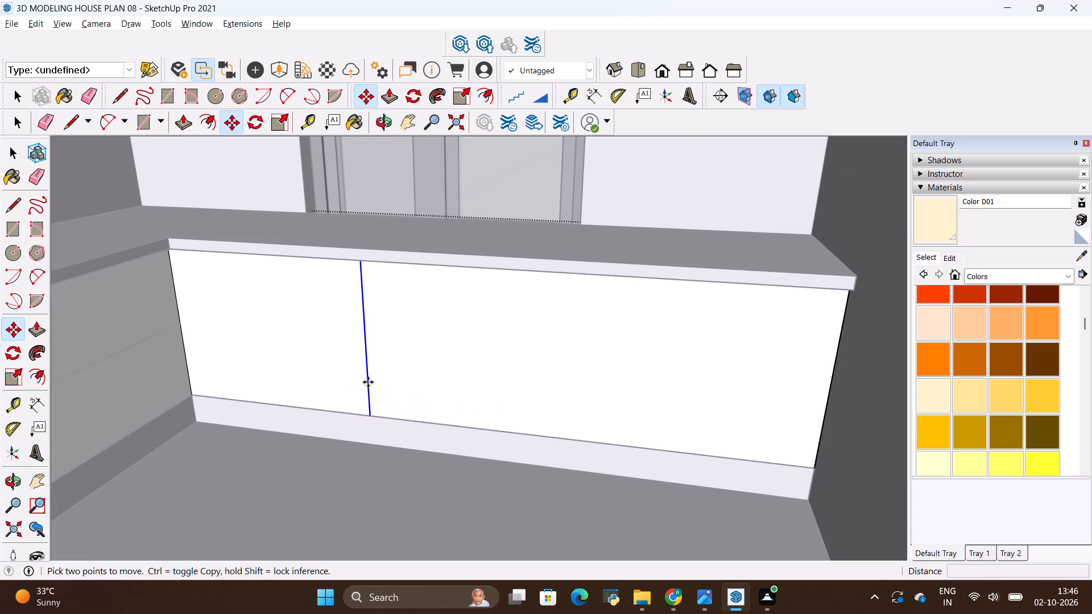
{"action": "key", "text": "BackSpace"}
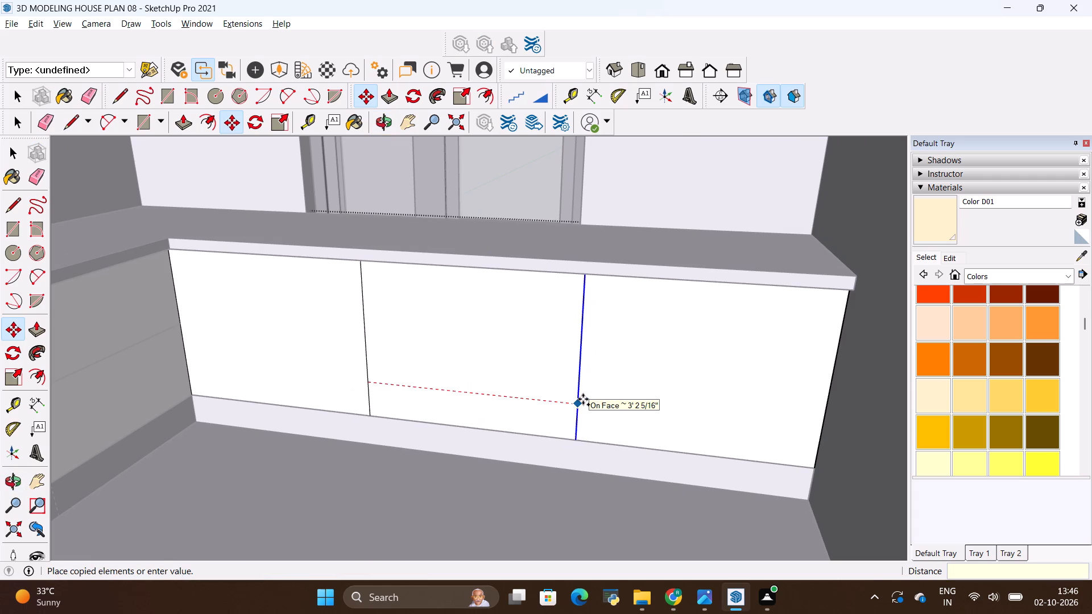
{"action": "key", "text": "BackSpace"}
{"action": "type", "text": "38"}
{"action": "type", "text": ".3"}
{"action": "key", "text": "shift+quotedbl"}
{"action": "key", "text": "Return"}
{"action": "key", "text": "Escape"}
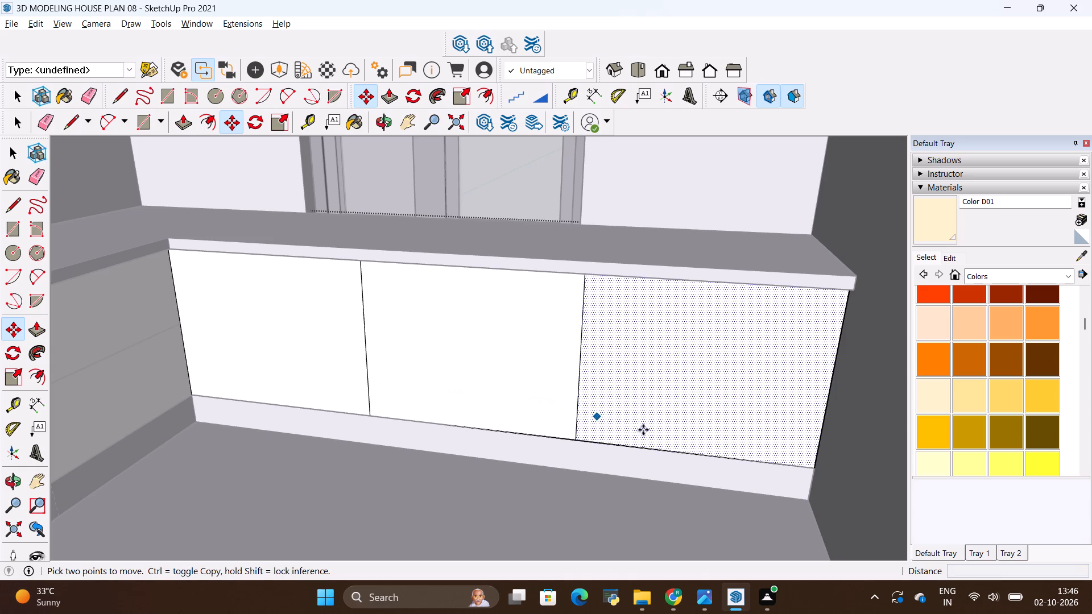
Examine the three bays of the second cabinet leg and how they meet the split drawer fronts at the inner corner.
{"action": "scroll", "coordinate": [494, 308], "scroll_direction": "down", "scroll_amount": 2}
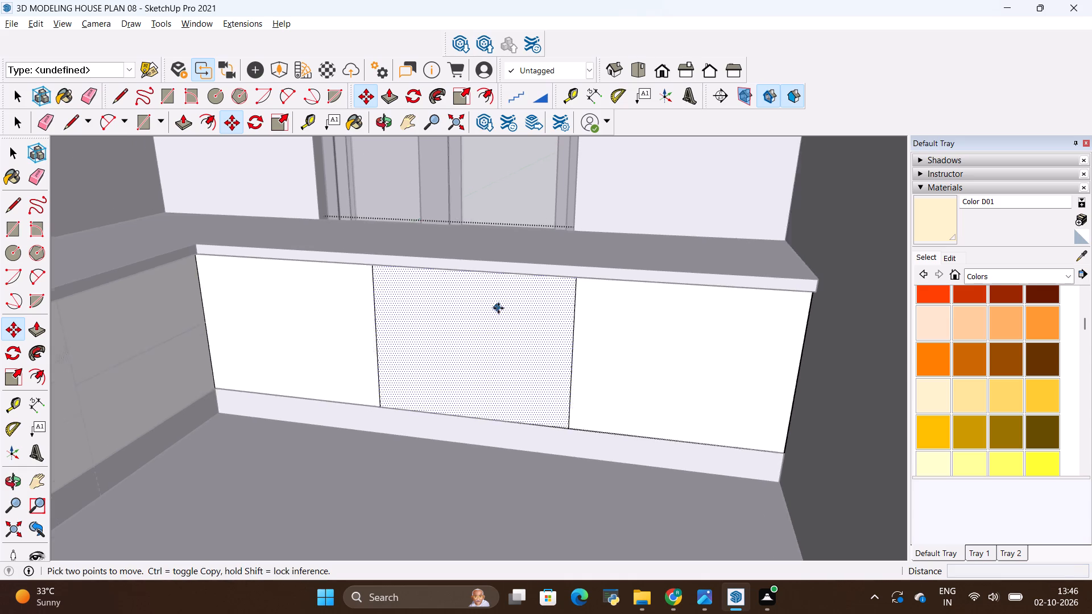
{"action": "scroll", "coordinate": [498, 308], "scroll_direction": "down", "scroll_amount": 1}
{"action": "scroll", "coordinate": [595, 300], "scroll_direction": "up", "scroll_amount": 8}
{"action": "scroll", "coordinate": [721, 476], "scroll_direction": "down", "scroll_amount": 4}
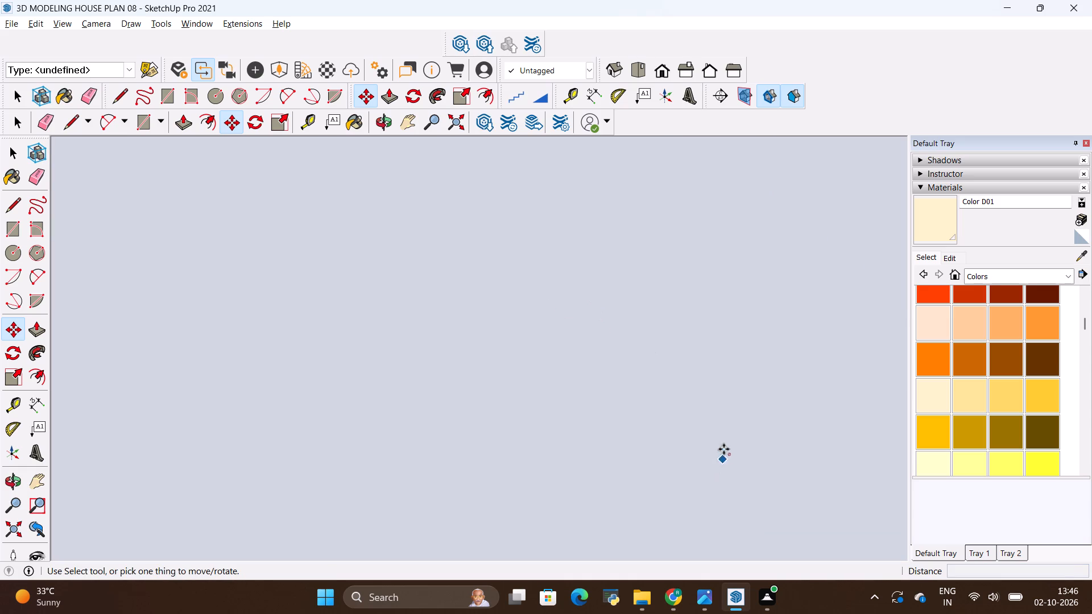
{"action": "scroll", "coordinate": [724, 449], "scroll_direction": "down", "scroll_amount": 20}
{"action": "scroll", "coordinate": [726, 443], "scroll_direction": "down", "scroll_amount": 20}
{"action": "scroll", "coordinate": [726, 443], "scroll_direction": "down", "scroll_amount": 11}
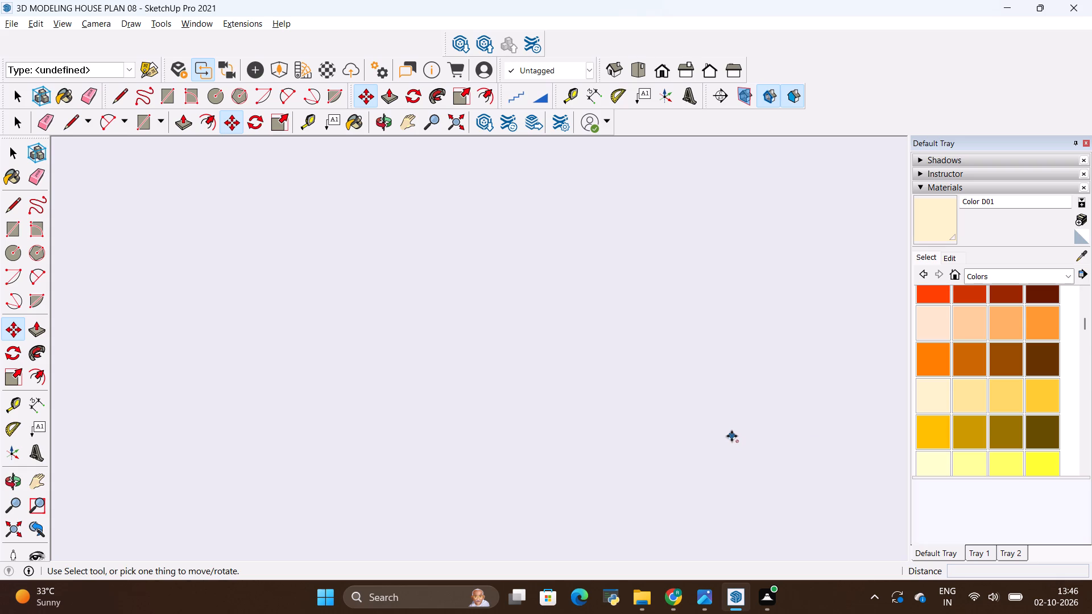
{"action": "scroll", "coordinate": [732, 436], "scroll_direction": "down", "scroll_amount": 20}
{"action": "scroll", "coordinate": [732, 436], "scroll_direction": "down", "scroll_amount": 20}
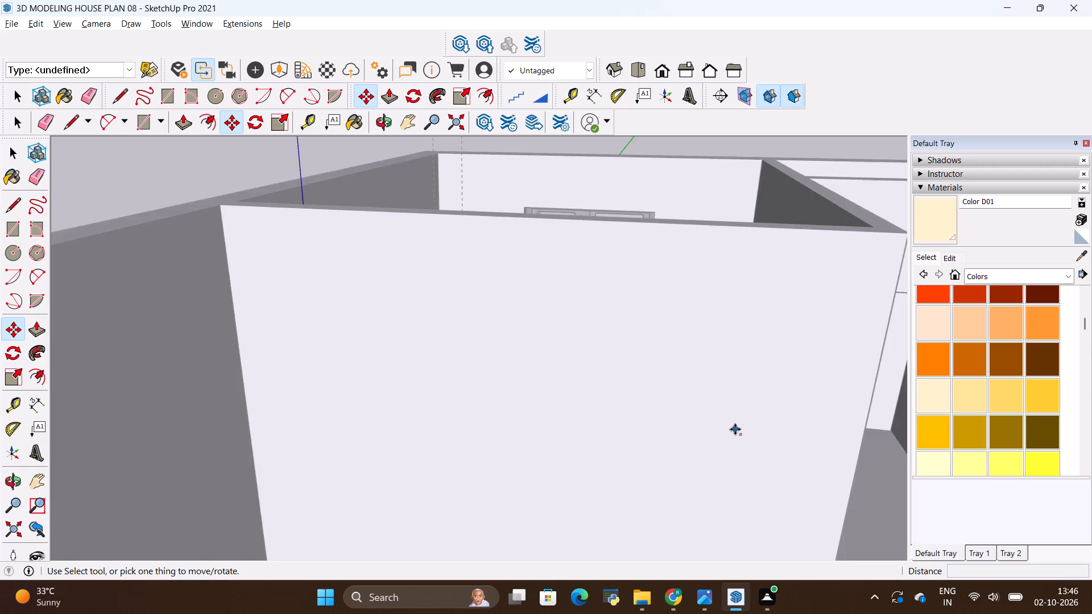
{"action": "scroll", "coordinate": [735, 429], "scroll_direction": "down", "scroll_amount": 11}
{"action": "scroll", "coordinate": [719, 366], "scroll_direction": "up", "scroll_amount": 9}
{"action": "middle_click_drag", "start_coordinate": [726, 295], "coordinate": [527, 448]}
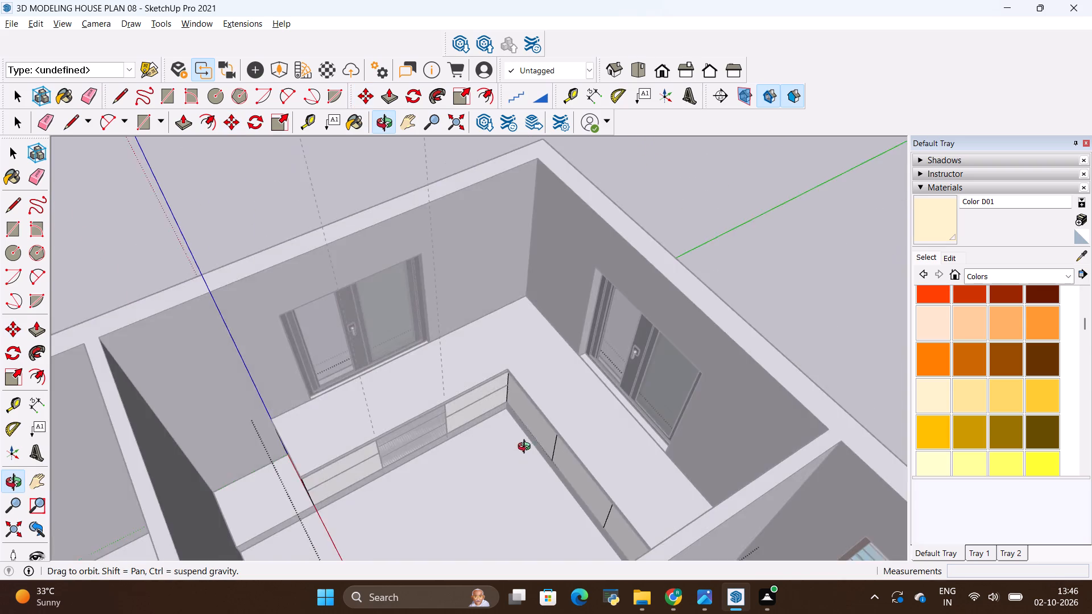
{"action": "middle_click_drag", "start_coordinate": [527, 448], "coordinate": [627, 380]}
{"action": "scroll", "coordinate": [502, 446], "scroll_direction": "up", "scroll_amount": 8}
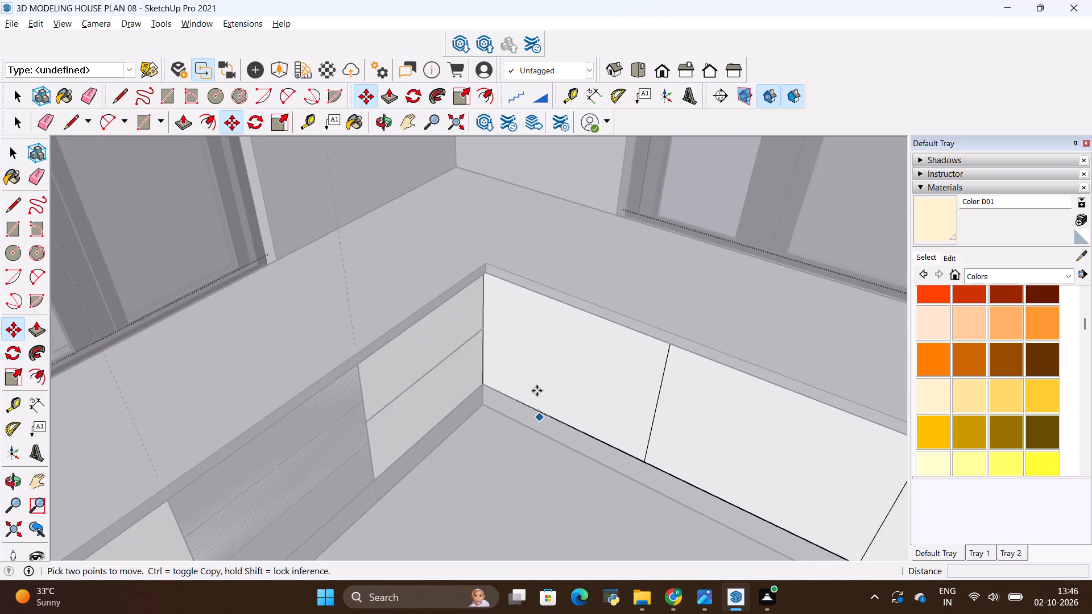
{"action": "scroll", "coordinate": [532, 358], "scroll_direction": "down", "scroll_amount": 3}
{"action": "middle_click_drag", "start_coordinate": [624, 504], "coordinate": [629, 484]}
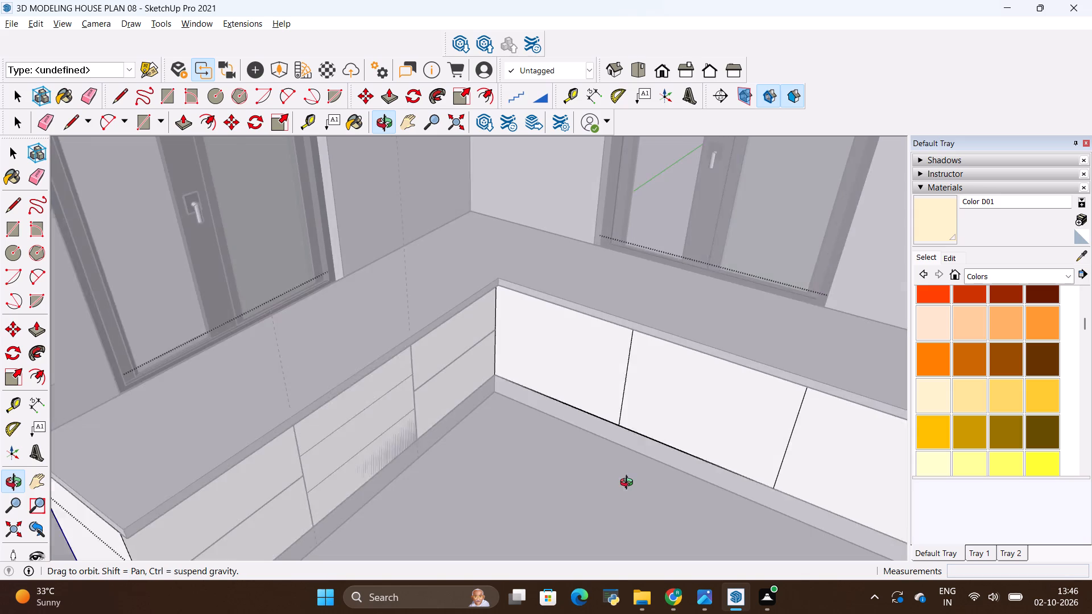
{"action": "middle_click_drag", "start_coordinate": [629, 484], "coordinate": [626, 487]}
{"action": "scroll", "coordinate": [614, 483], "scroll_direction": "down", "scroll_amount": 1}
{"action": "scroll", "coordinate": [516, 384], "scroll_direction": "up", "scroll_amount": 8}
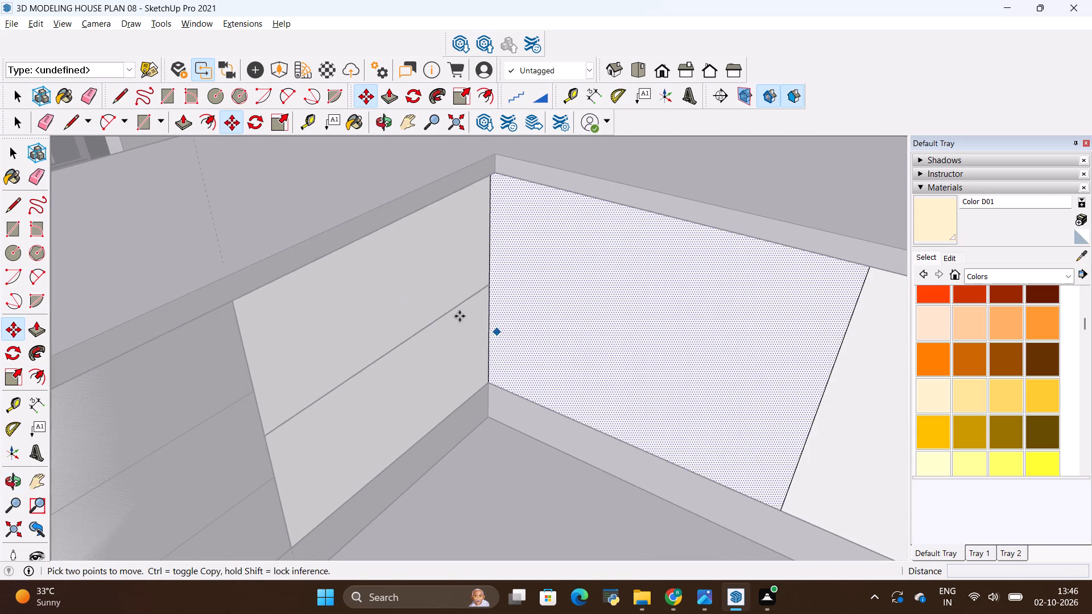
{"action": "scroll", "coordinate": [437, 306], "scroll_direction": "down", "scroll_amount": 2}
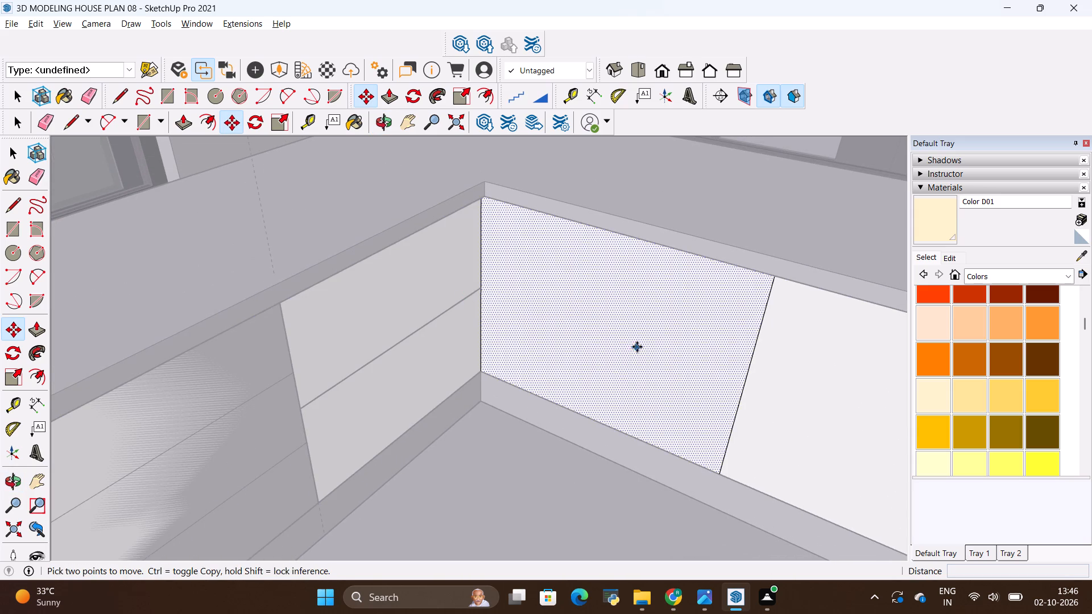
{"action": "middle_click_drag", "start_coordinate": [638, 345], "coordinate": [656, 289]}
Draw a horizontal line about 9' 6 3/4" long across all three bays, from the adjacent drawer split at the inner corner to the far edge.
{"action": "key", "text": "t"}
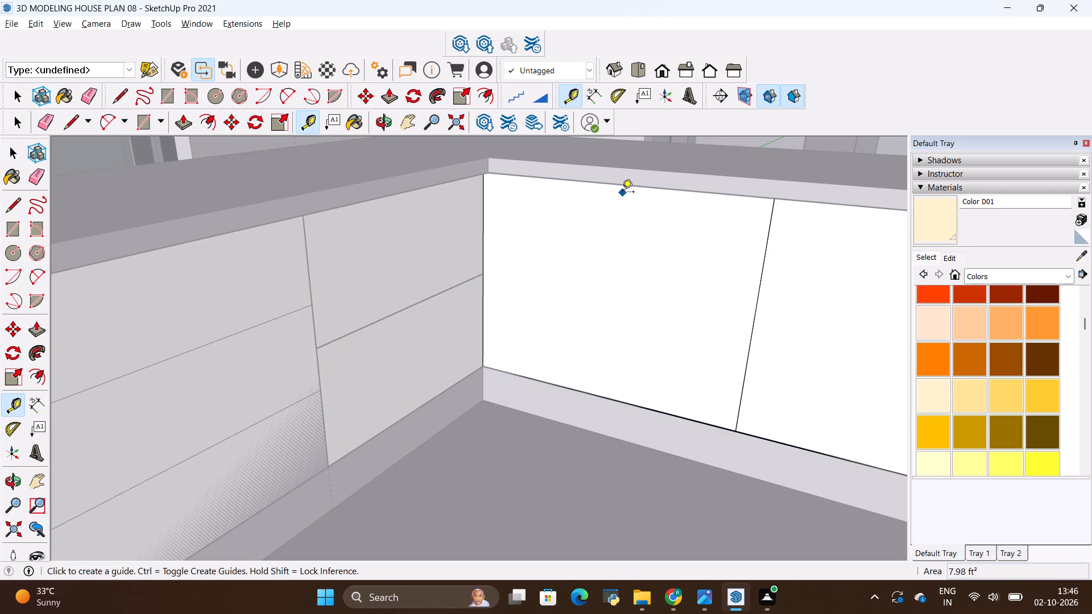
{"action": "key", "text": "l"}
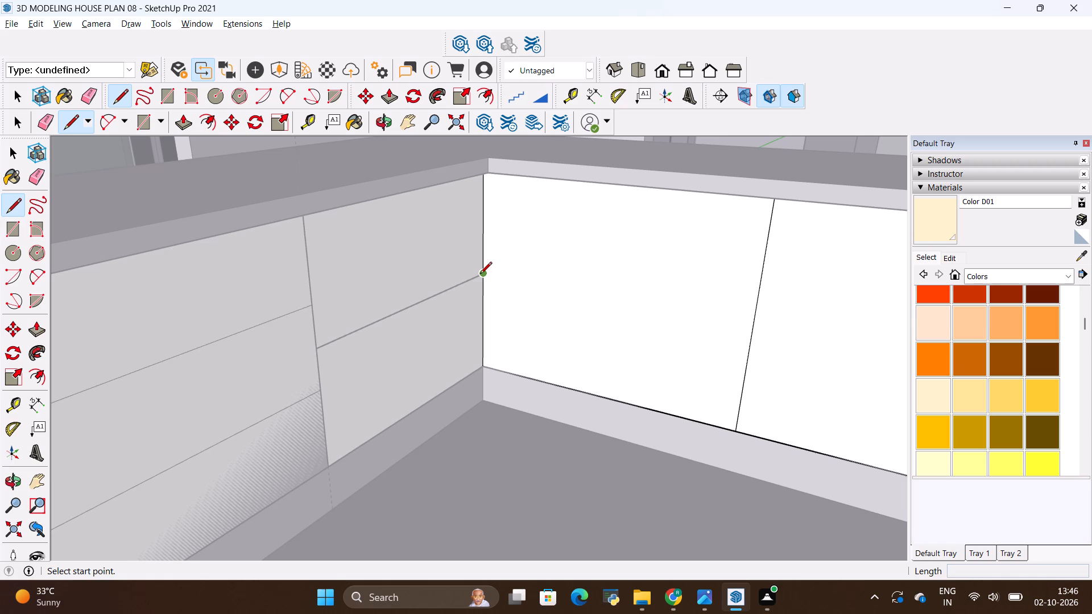
{"action": "left_click", "coordinate": [482, 275]}
{"action": "scroll", "coordinate": [419, 281], "scroll_direction": "down", "scroll_amount": 3}
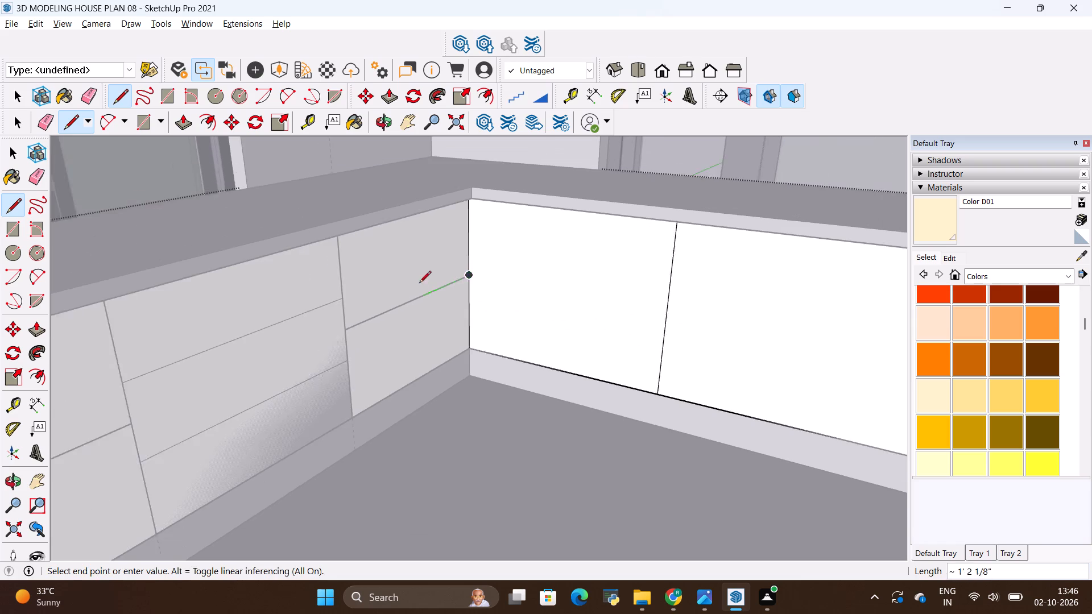
{"action": "scroll", "coordinate": [419, 284], "scroll_direction": "down", "scroll_amount": 1}
{"action": "scroll", "coordinate": [477, 361], "scroll_direction": "down", "scroll_amount": 7}
{"action": "middle_click_drag", "start_coordinate": [482, 312], "coordinate": [551, 380]}
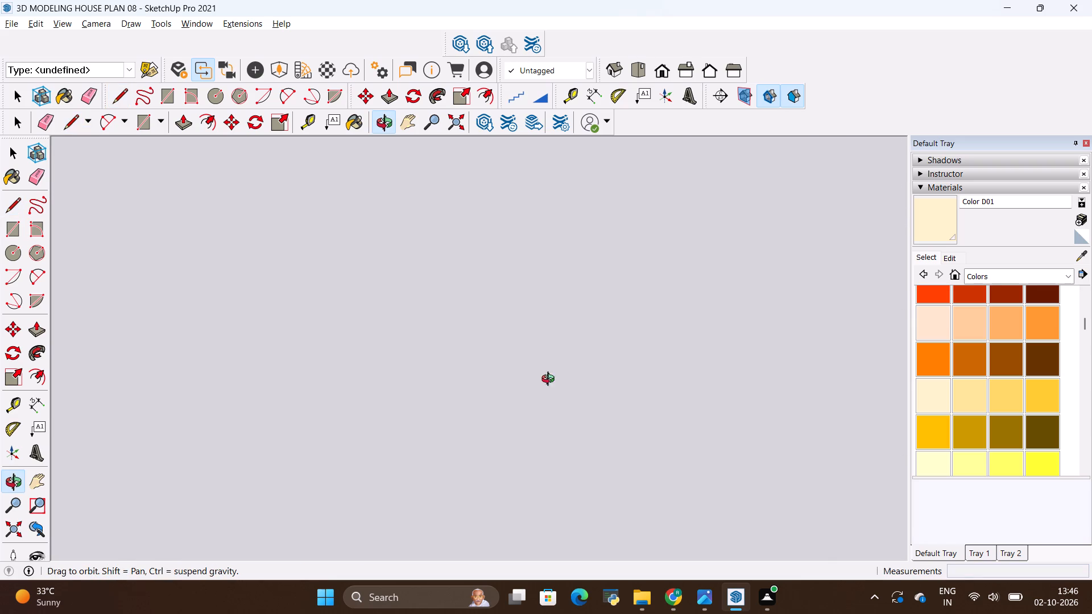
{"action": "middle_click_drag", "start_coordinate": [551, 380], "coordinate": [702, 497]}
{"action": "middle_click_drag", "start_coordinate": [550, 255], "coordinate": [739, 428]}
{"action": "scroll", "coordinate": [690, 335], "scroll_direction": "down", "scroll_amount": 9}
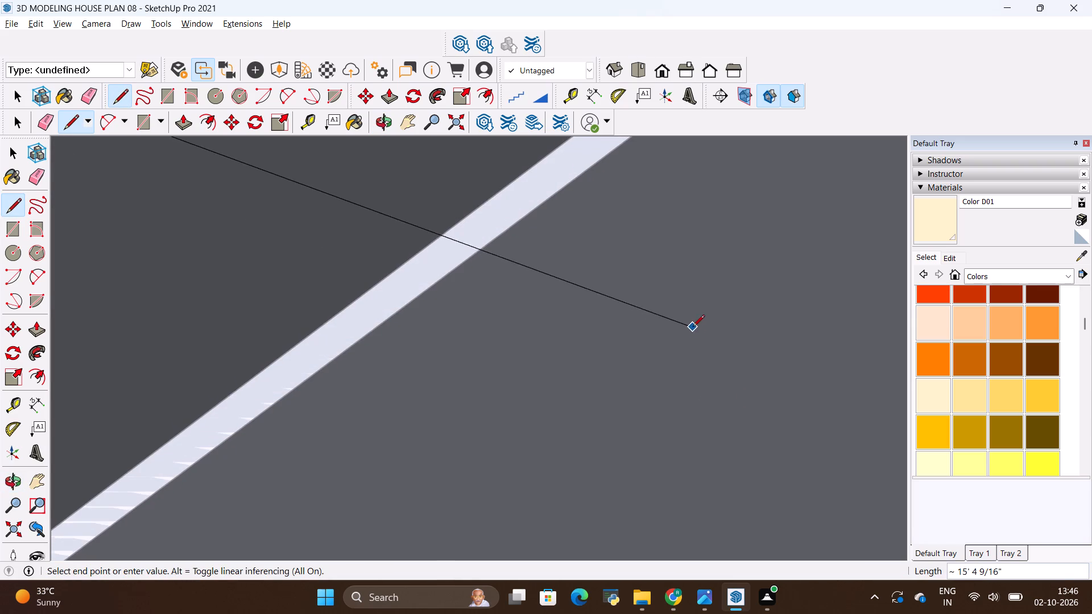
{"action": "scroll", "coordinate": [693, 327], "scroll_direction": "down", "scroll_amount": 20}
{"action": "scroll", "coordinate": [693, 327], "scroll_direction": "down", "scroll_amount": 20}
{"action": "scroll", "coordinate": [693, 327], "scroll_direction": "down", "scroll_amount": 1}
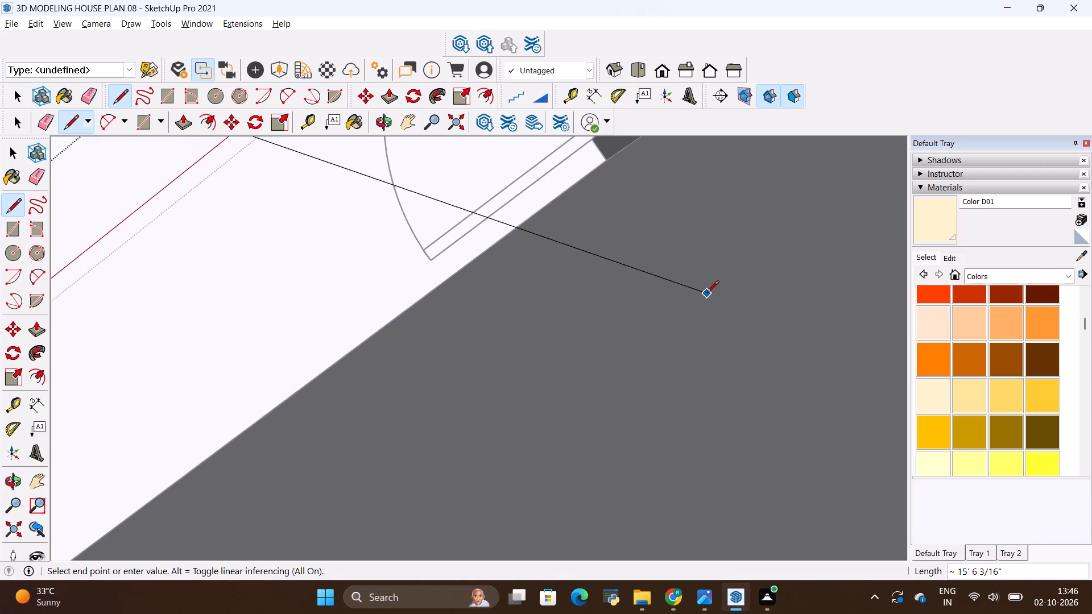
{"action": "scroll", "coordinate": [707, 293], "scroll_direction": "down", "scroll_amount": 7}
{"action": "scroll", "coordinate": [417, 250], "scroll_direction": "down", "scroll_amount": 18}
{"action": "scroll", "coordinate": [478, 261], "scroll_direction": "down", "scroll_amount": 1}
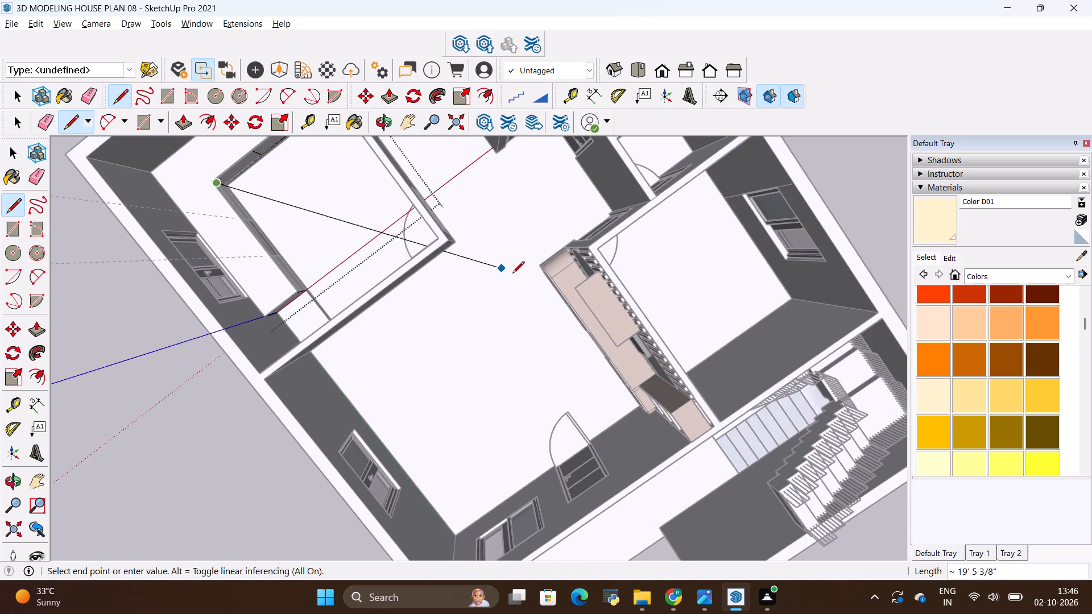
{"action": "middle_click_drag", "start_coordinate": [515, 276], "coordinate": [317, 268]}
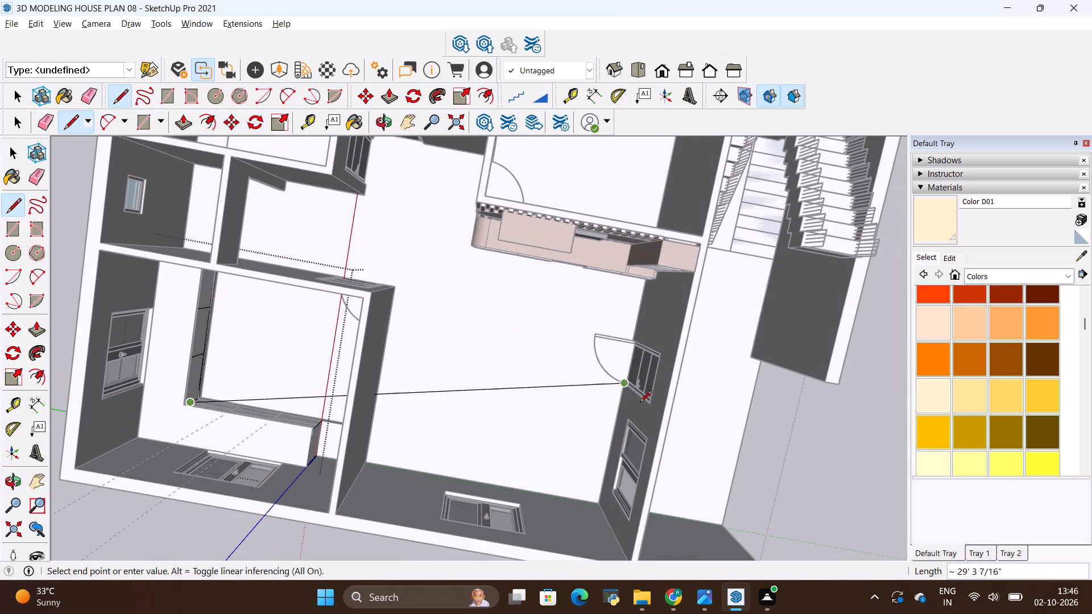
{"action": "middle_click_drag", "start_coordinate": [650, 448], "coordinate": [394, 227]}
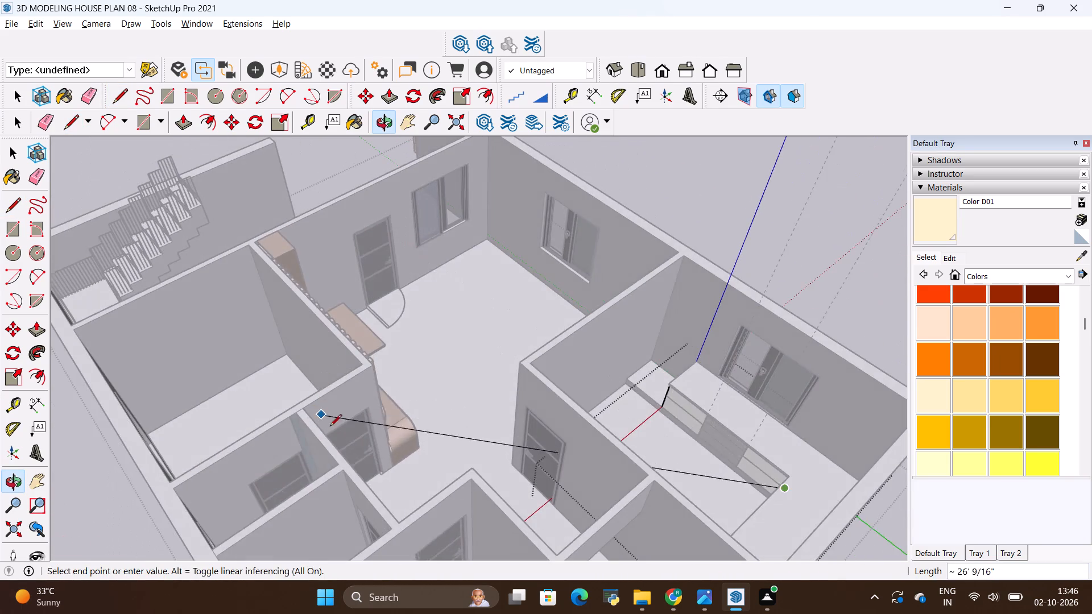
{"action": "middle_click_drag", "start_coordinate": [340, 432], "coordinate": [669, 472]}
{"action": "scroll", "coordinate": [421, 271], "scroll_direction": "down", "scroll_amount": 1}
{"action": "middle_click_drag", "start_coordinate": [294, 237], "coordinate": [593, 274]}
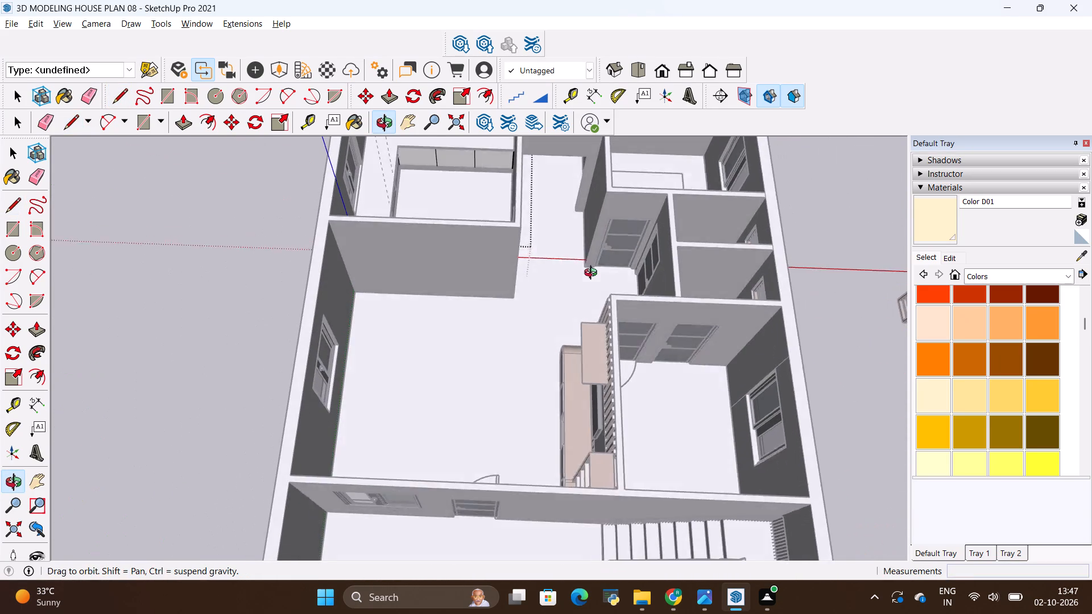
{"action": "middle_click_drag", "start_coordinate": [593, 274], "coordinate": [599, 246]}
{"action": "scroll", "coordinate": [473, 164], "scroll_direction": "up", "scroll_amount": 7}
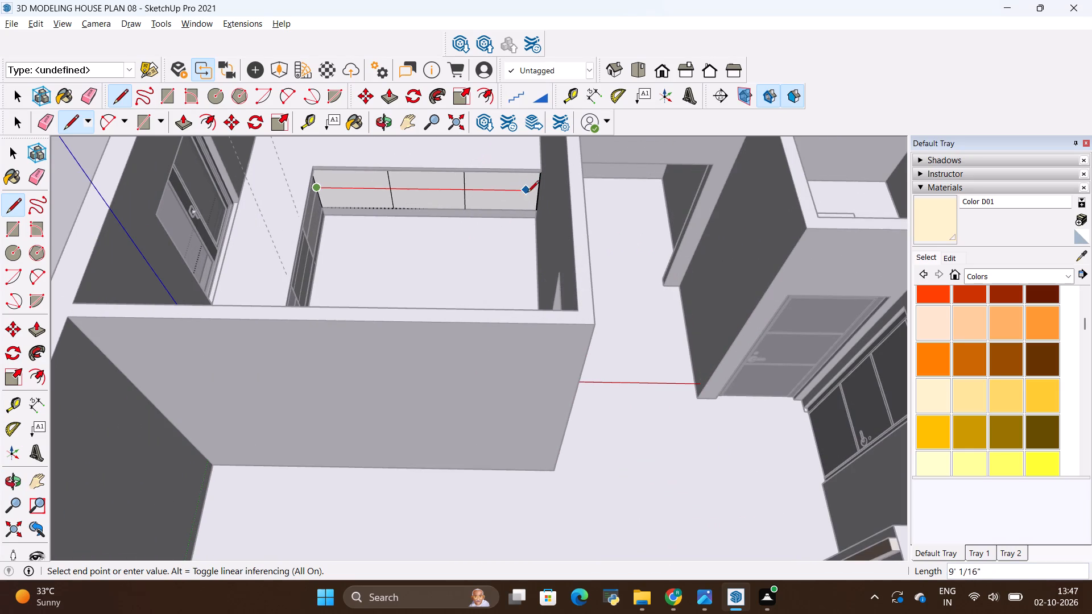
{"action": "left_click", "coordinate": [535, 193]}
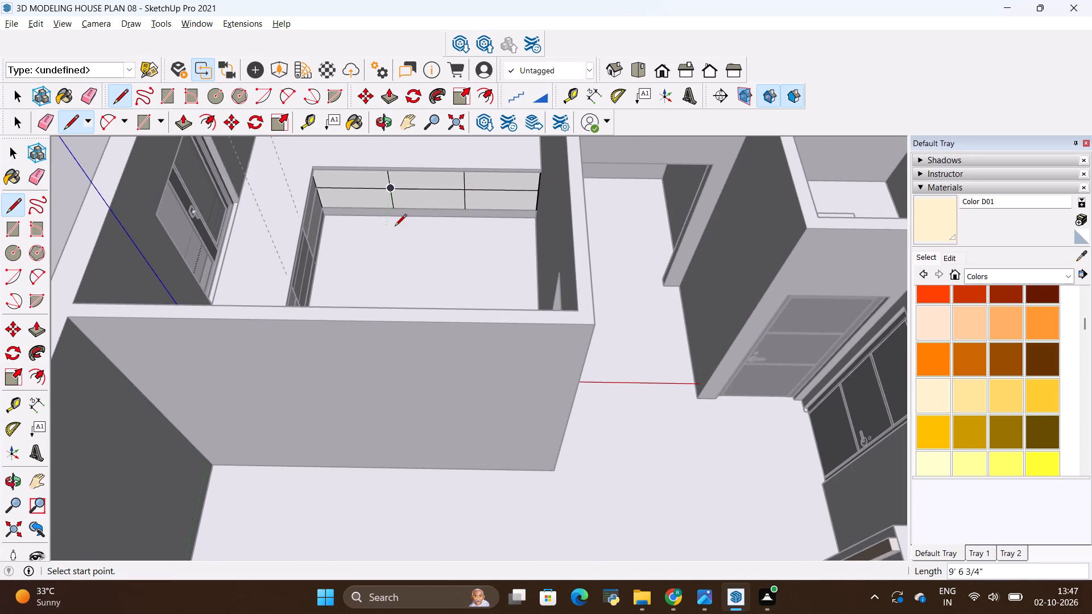
Erase the horizontal line's segment inside the middle bay.
{"action": "key", "text": "e"}
{"action": "left_click_drag", "start_coordinate": [417, 181], "coordinate": [424, 190]}
Measure the middle bay's height from its top edge to its bottom edge.
{"action": "scroll", "coordinate": [416, 165], "scroll_direction": "up", "scroll_amount": 7}
{"action": "scroll", "coordinate": [444, 304], "scroll_direction": "down", "scroll_amount": 3}
{"action": "middle_click_drag", "start_coordinate": [444, 304], "coordinate": [420, 237]}
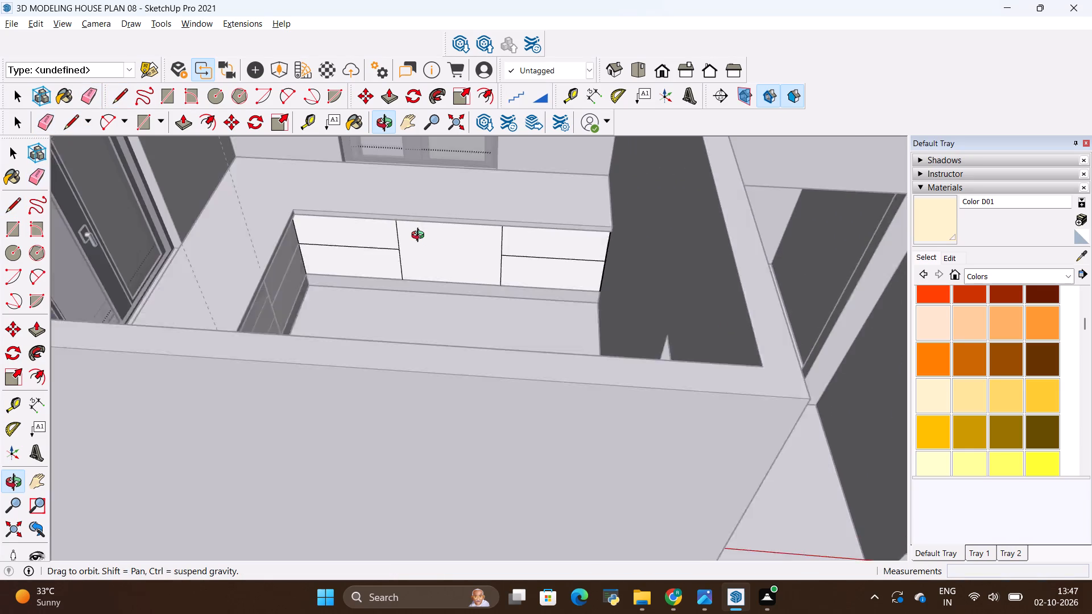
{"action": "middle_click_drag", "start_coordinate": [420, 237], "coordinate": [398, 231]}
{"action": "scroll", "coordinate": [419, 224], "scroll_direction": "up", "scroll_amount": 7}
{"action": "scroll", "coordinate": [449, 271], "scroll_direction": "down", "scroll_amount": 2}
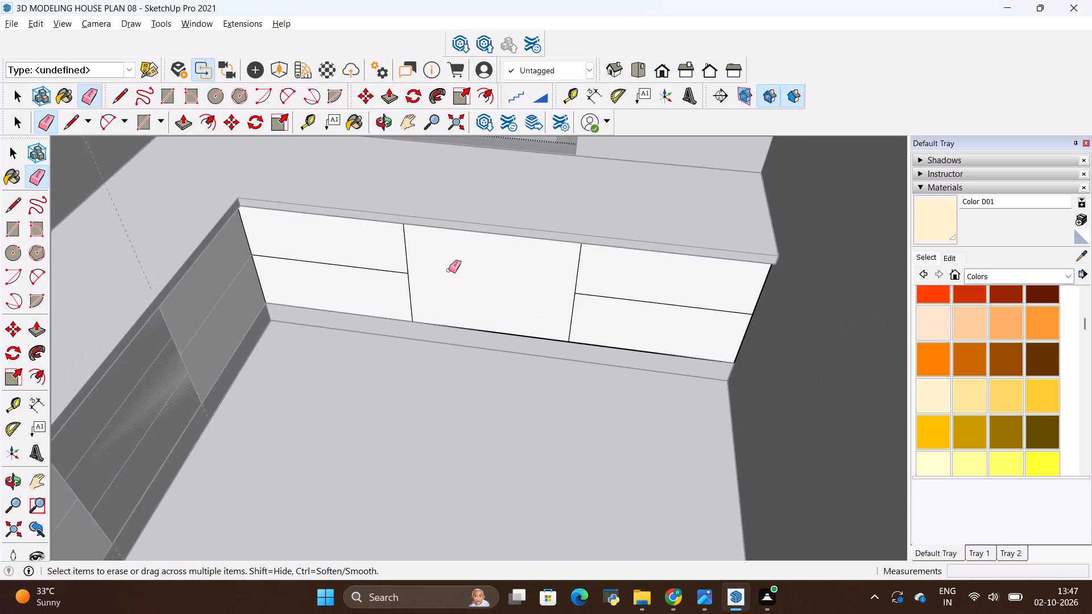
{"action": "middle_click_drag", "start_coordinate": [462, 265], "coordinate": [487, 254]}
{"action": "scroll", "coordinate": [481, 239], "scroll_direction": "up", "scroll_amount": 2}
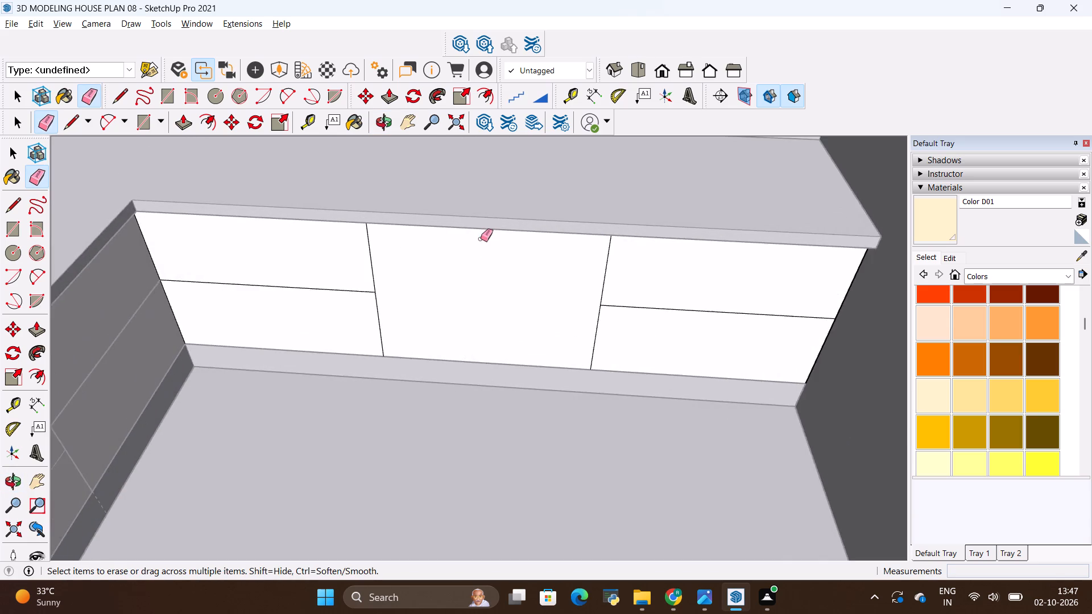
{"action": "scroll", "coordinate": [481, 239], "scroll_direction": "up", "scroll_amount": 5}
{"action": "middle_click_drag", "start_coordinate": [502, 301], "coordinate": [490, 181]}
{"action": "scroll", "coordinate": [495, 222], "scroll_direction": "up", "scroll_amount": 1}
{"action": "middle_click_drag", "start_coordinate": [495, 222], "coordinate": [494, 179]}
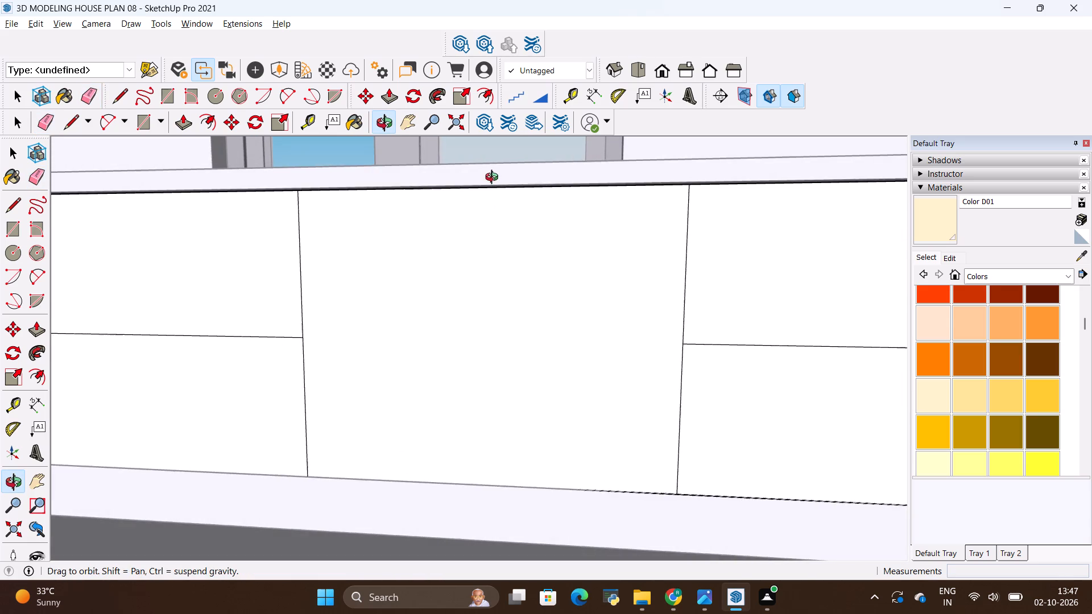
{"action": "middle_click_drag", "start_coordinate": [494, 179], "coordinate": [495, 164]}
{"action": "middle_click_drag", "start_coordinate": [503, 219], "coordinate": [503, 176]}
{"action": "key", "text": "t"}
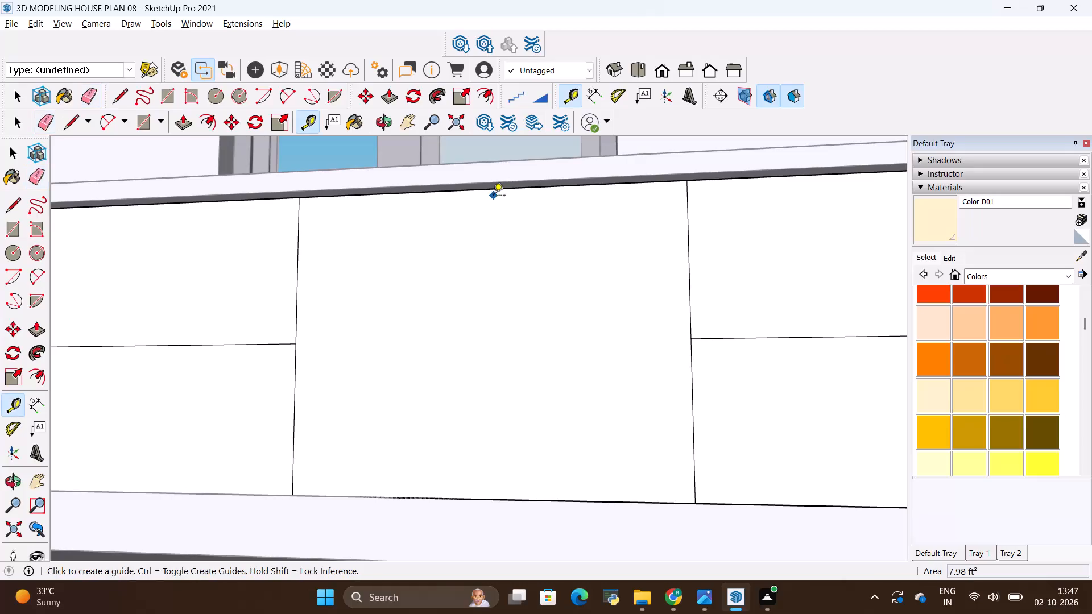
{"action": "left_click", "coordinate": [493, 192]}
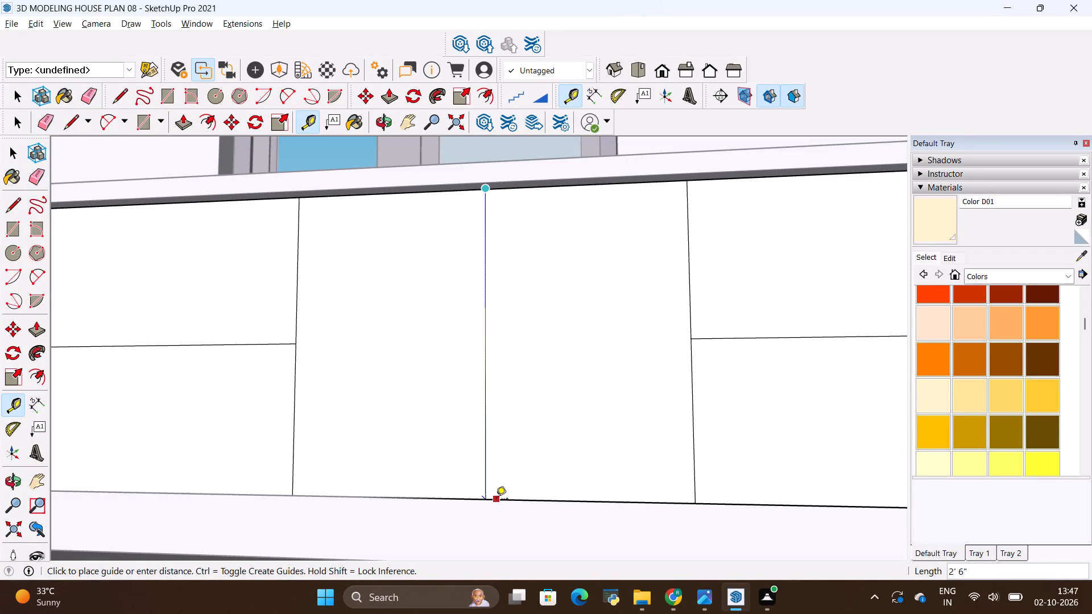
{"action": "key", "text": "Escape"}
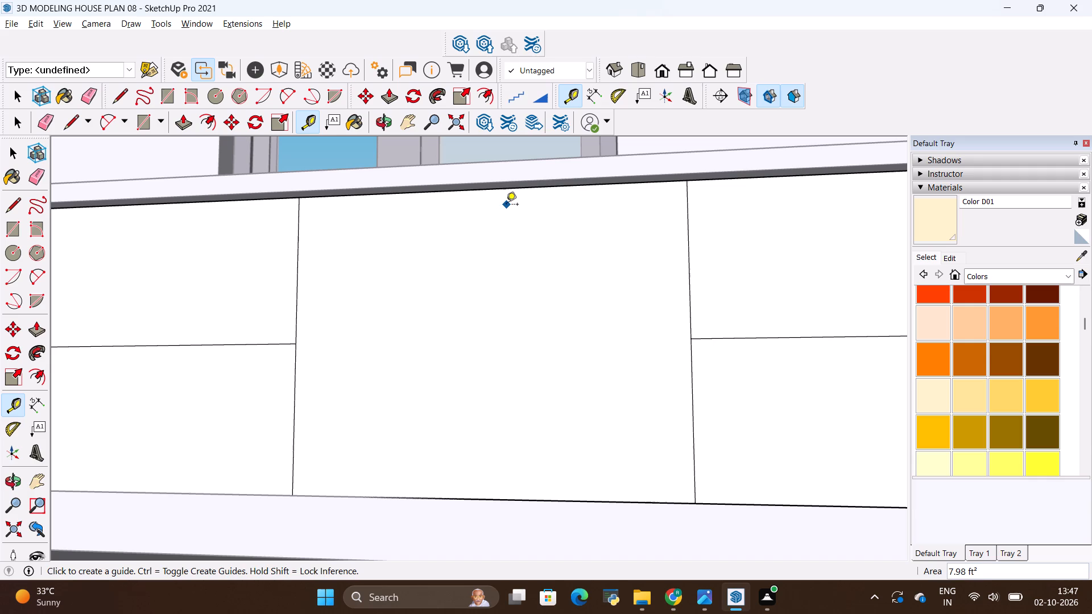
Place two horizontal guides across the middle bay, one 10" below its top edge and another 10" below the first.
{"action": "key", "text": "t"}
{"action": "left_click", "coordinate": [504, 188]}
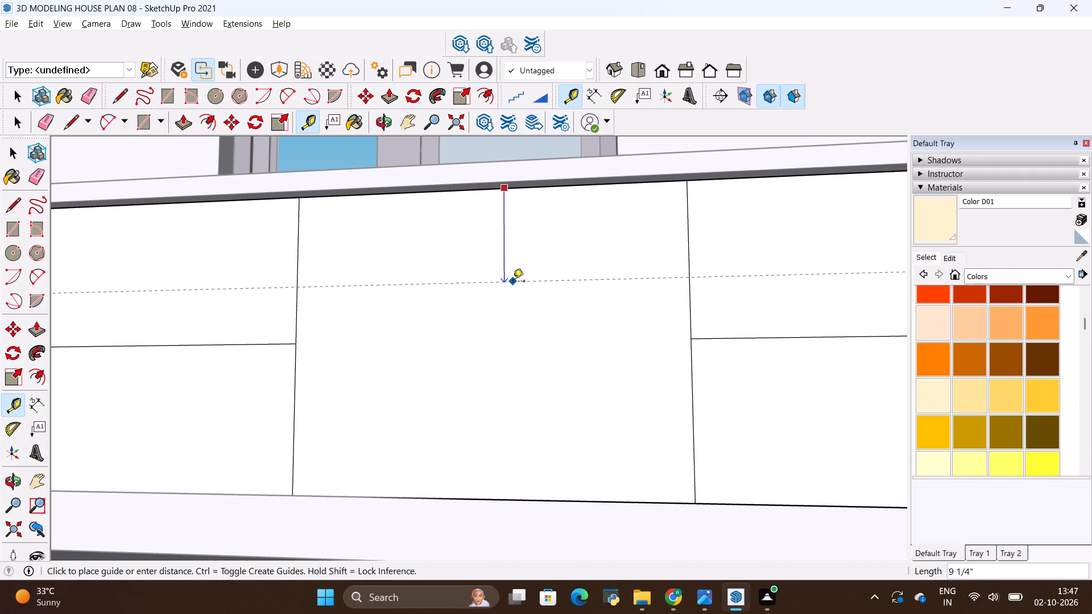
{"action": "key", "text": "BackSpace"}
{"action": "type", "text": "10"}
{"action": "key", "text": "shift+quotedbl"}
{"action": "key", "text": "Return"}
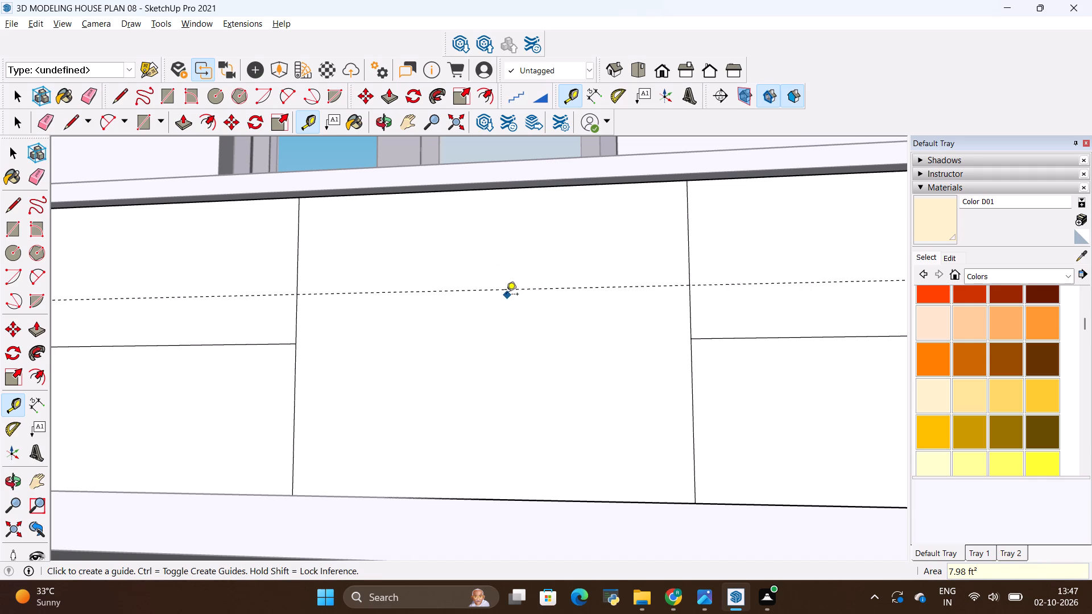
{"action": "left_click", "coordinate": [503, 292]}
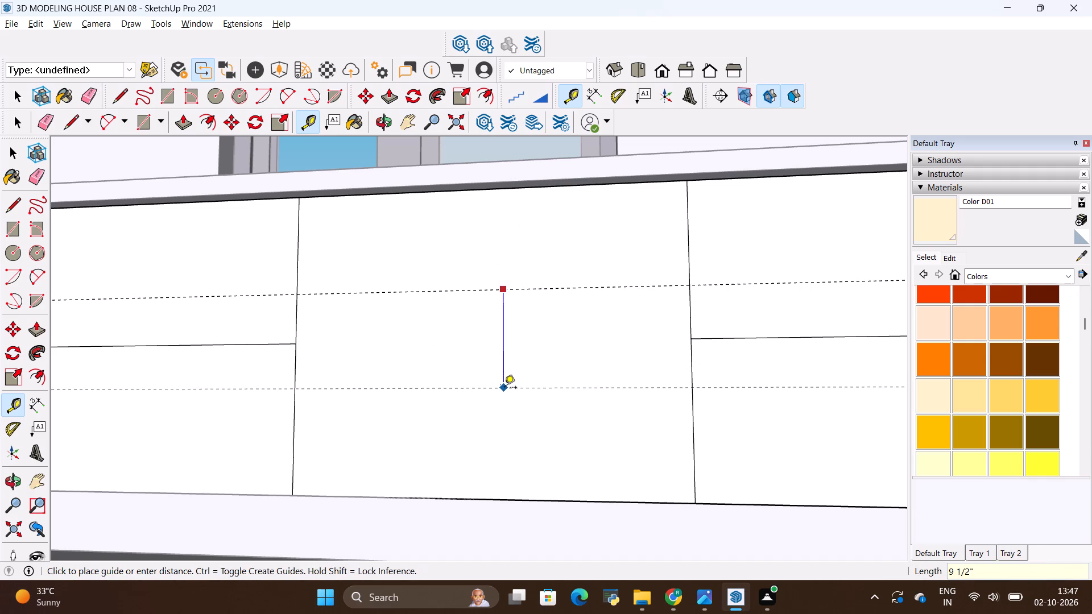
{"action": "key", "text": "BackSpace"}
{"action": "type", "text": "10"}
{"action": "key", "text": "apostrophe"}
{"action": "key", "text": "Return"}
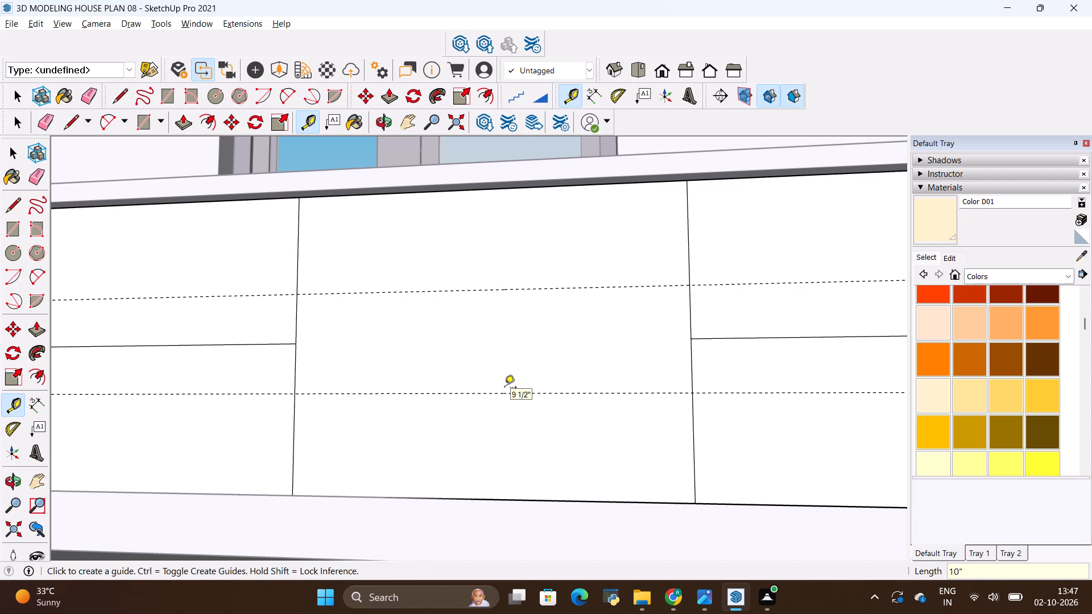
Draw three stacked rectangles, each about 3' 2 5/16" by 10", along the guides to split the middle bay into three drawer fronts.
{"action": "key", "text": "r"}
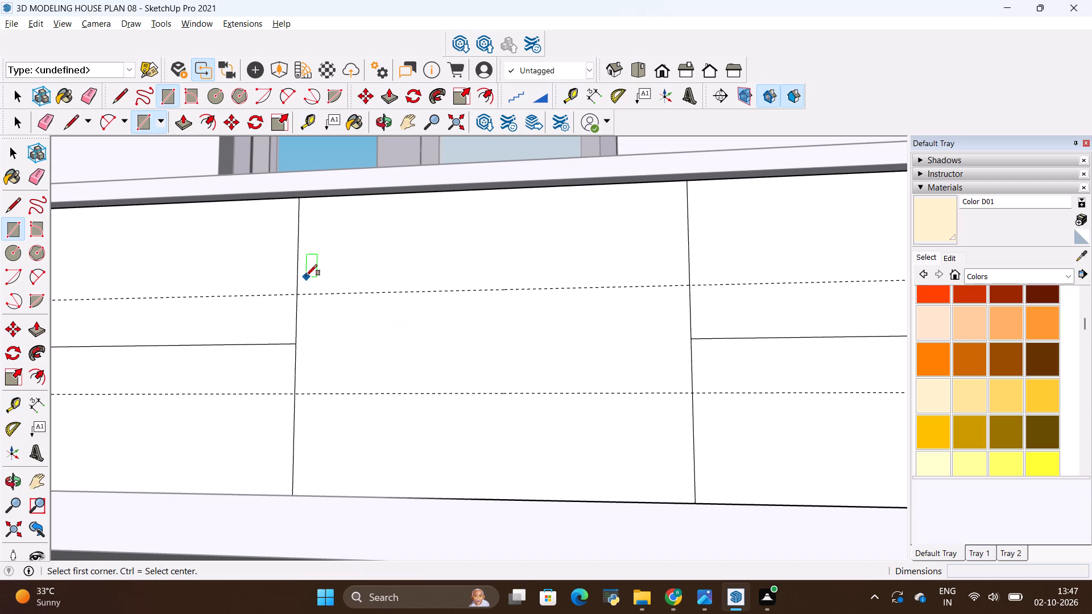
{"action": "left_click", "coordinate": [298, 295]}
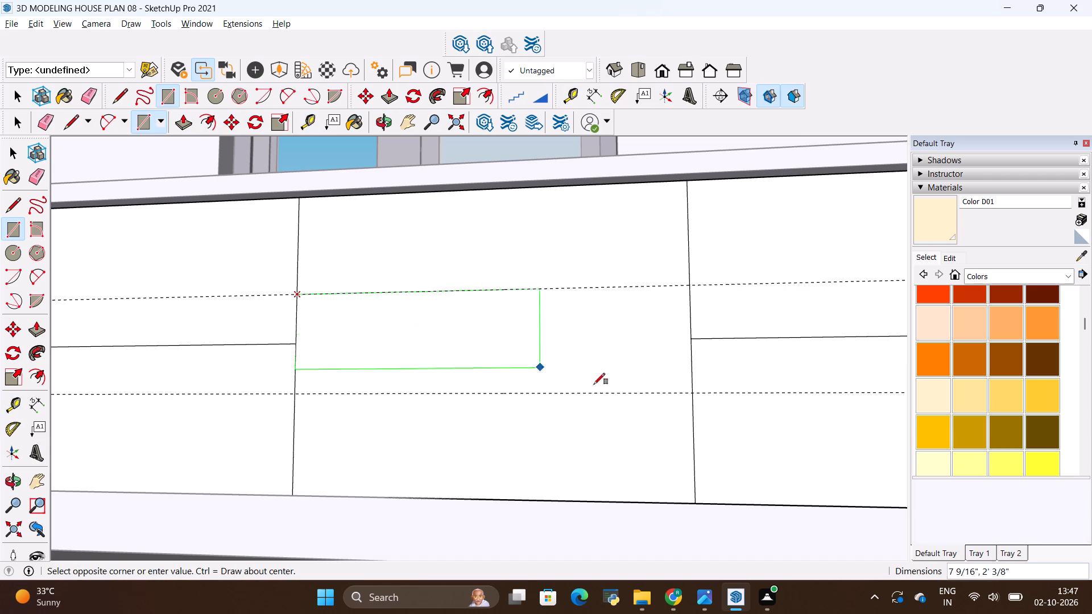
{"action": "left_click", "coordinate": [693, 394]}
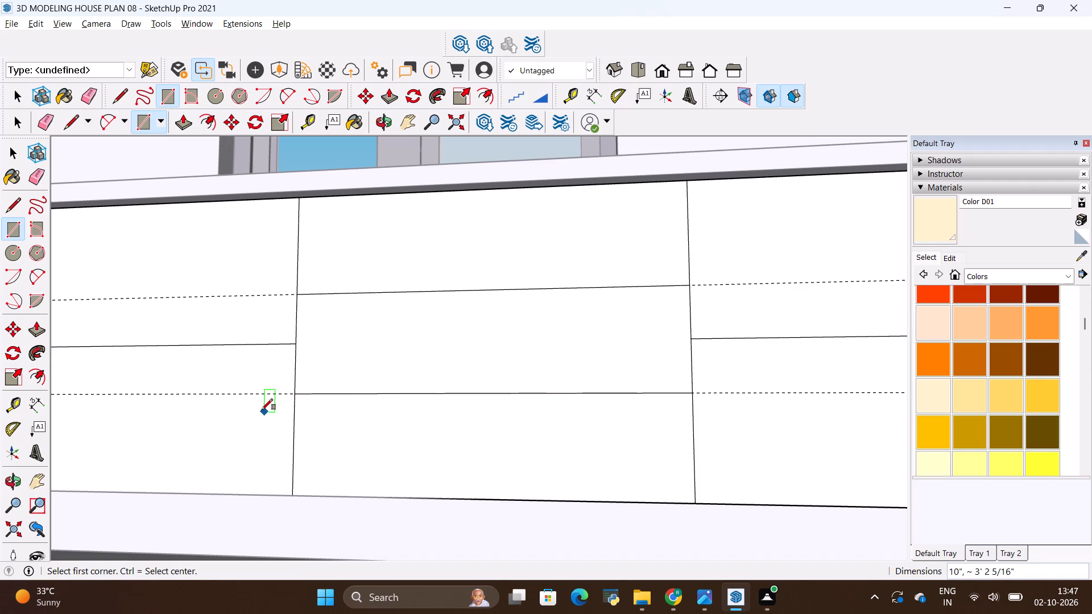
{"action": "left_click", "coordinate": [297, 393]}
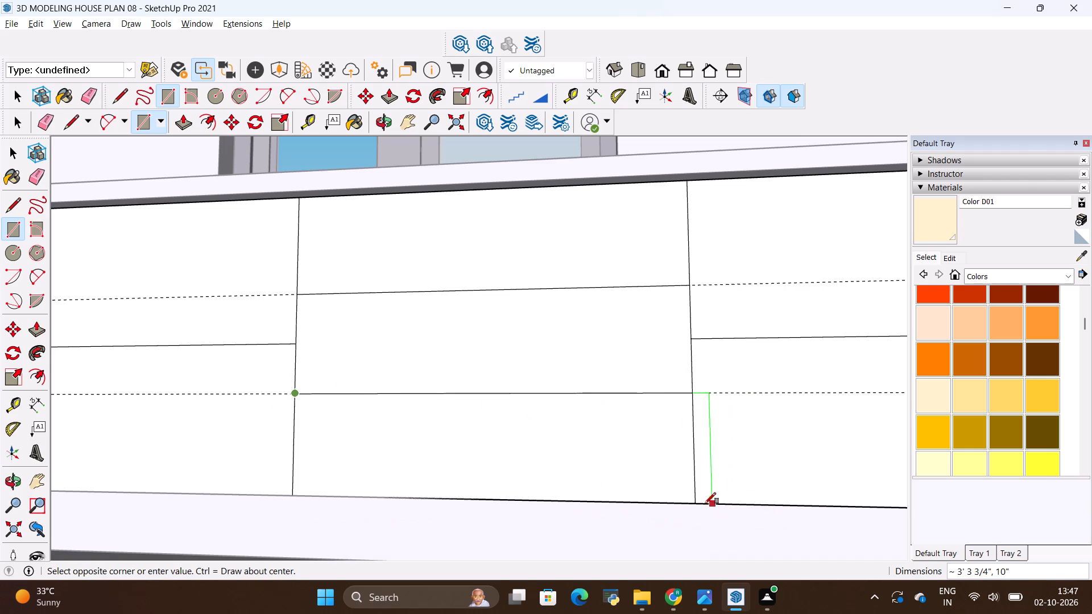
{"action": "left_click", "coordinate": [694, 504]}
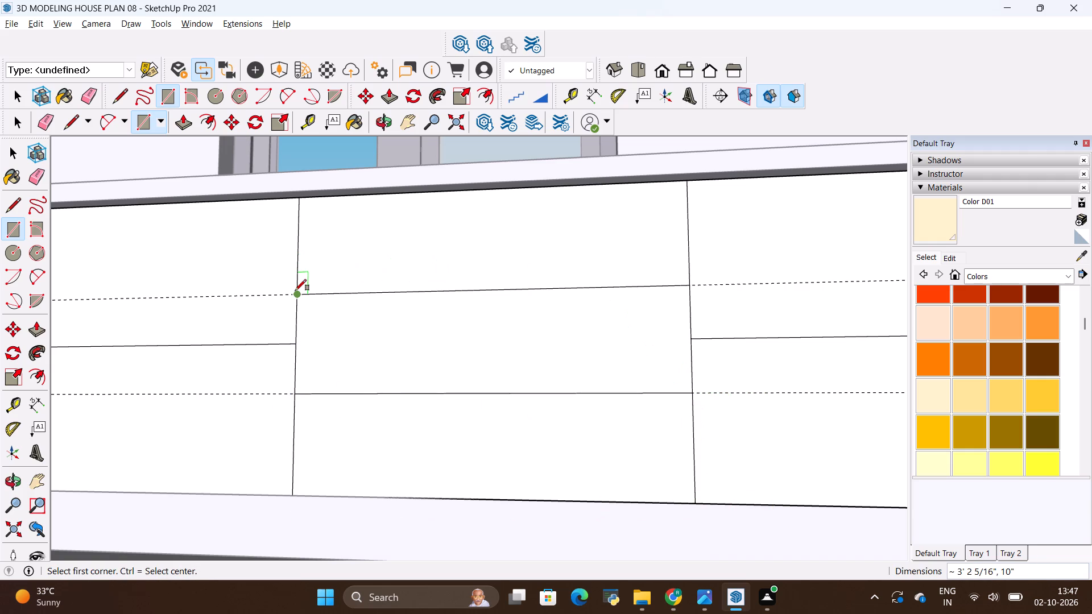
{"action": "left_click", "coordinate": [295, 291]}
{"action": "left_click", "coordinate": [688, 181]}
{"action": "key", "text": "Escape"}
Erase the two horizontal guides running across the second leg's drawer fronts.
{"action": "scroll", "coordinate": [685, 351], "scroll_direction": "down", "scroll_amount": 1}
{"action": "middle_click_drag", "start_coordinate": [506, 313], "coordinate": [578, 387]}
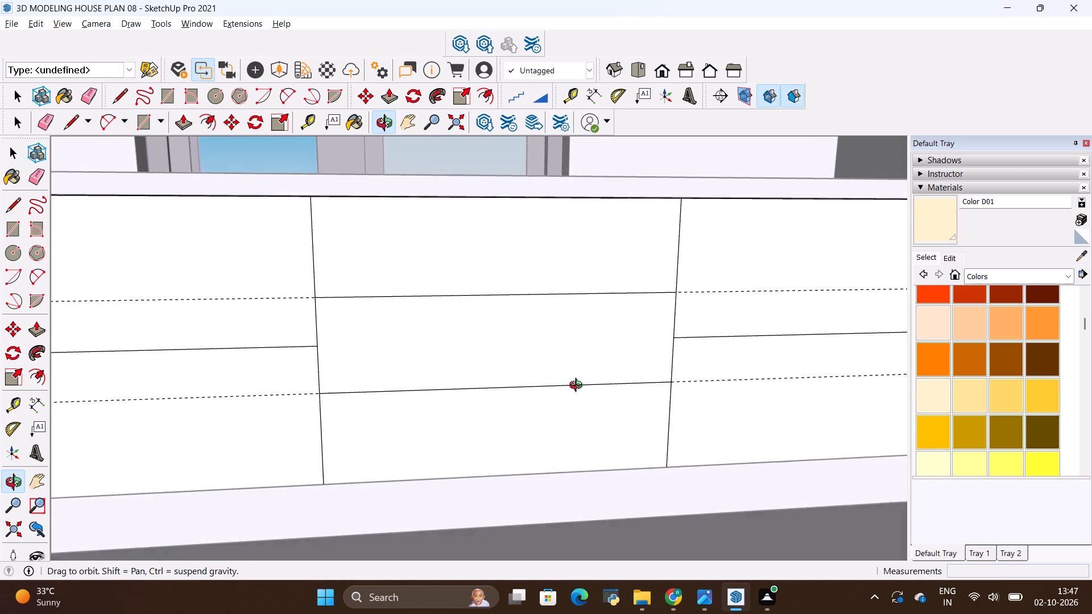
{"action": "middle_click_drag", "start_coordinate": [578, 387], "coordinate": [534, 410]}
{"action": "key", "text": "e"}
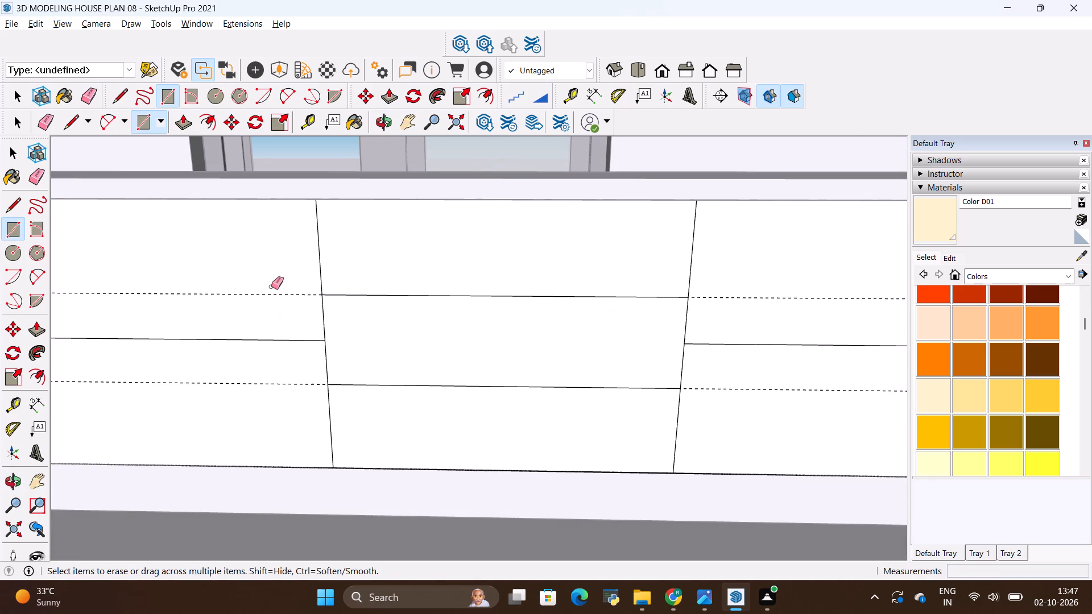
{"action": "left_click_drag", "start_coordinate": [267, 277], "coordinate": [280, 302]}
{"action": "left_click_drag", "start_coordinate": [281, 374], "coordinate": [288, 392]}
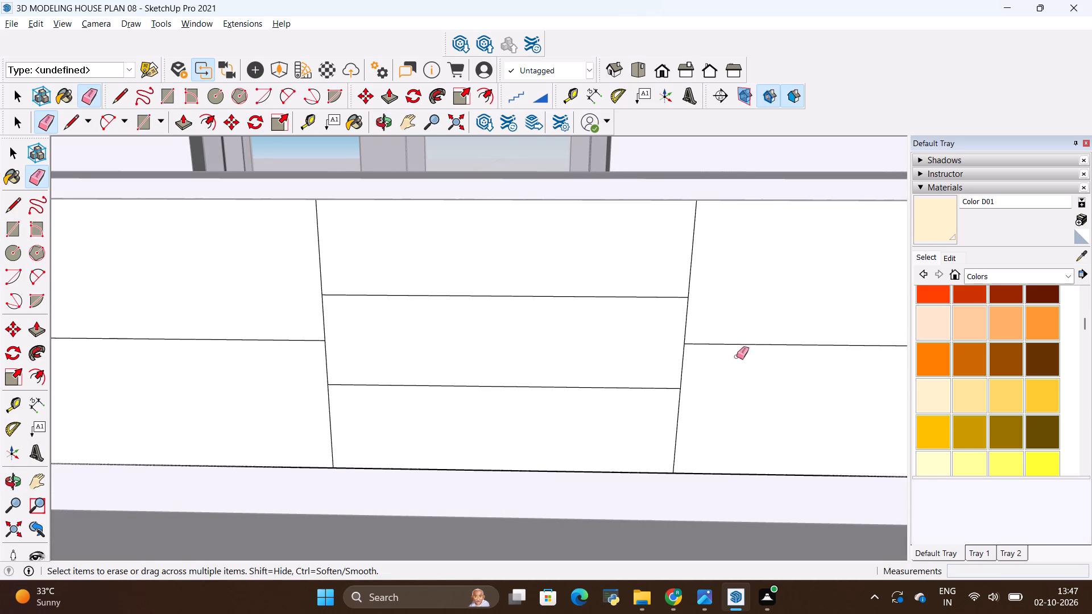
Examine the drawer-front splits on both legs of the L-shaped base cabinet and their place in the kitchen.
{"action": "scroll", "coordinate": [634, 380], "scroll_direction": "down", "scroll_amount": 2}
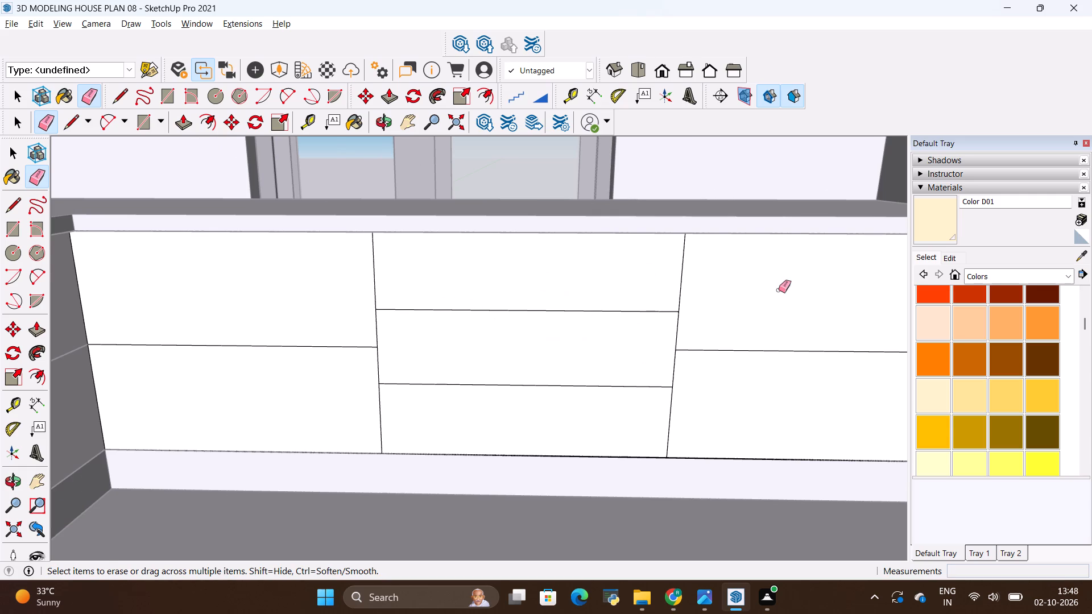
{"action": "scroll", "coordinate": [779, 290], "scroll_direction": "down", "scroll_amount": 2}
{"action": "scroll", "coordinate": [446, 275], "scroll_direction": "up", "scroll_amount": 2}
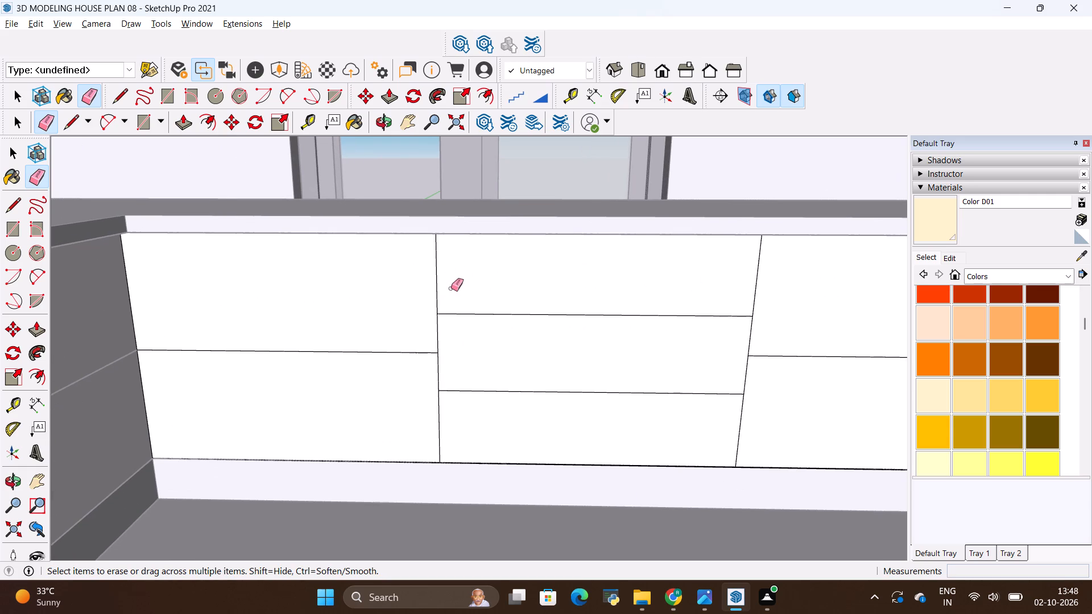
{"action": "scroll", "coordinate": [620, 368], "scroll_direction": "down", "scroll_amount": 2}
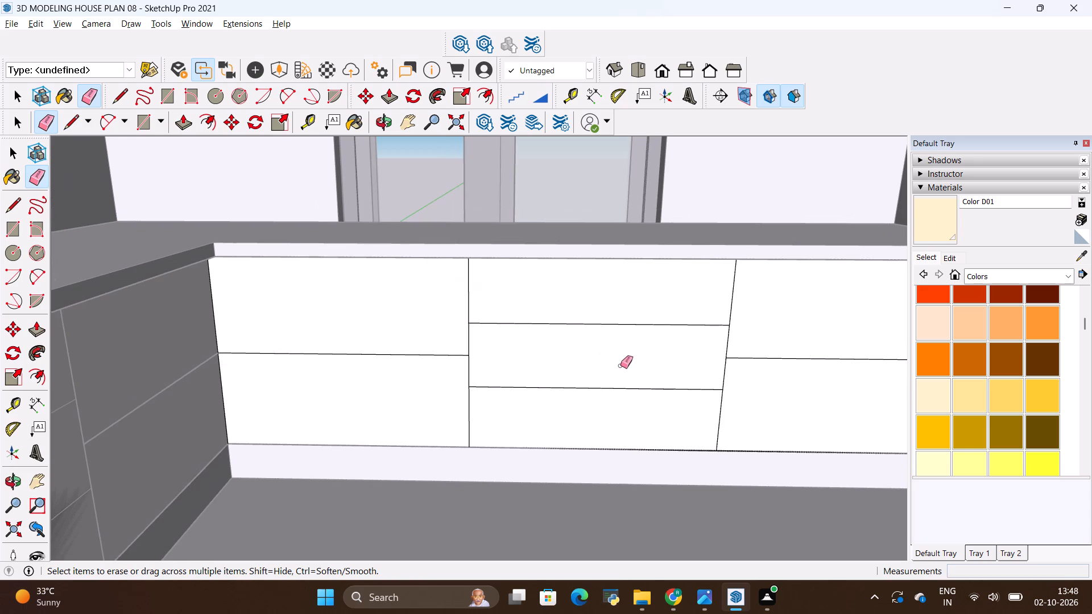
{"action": "scroll", "coordinate": [730, 331], "scroll_direction": "down", "scroll_amount": 2}
{"action": "scroll", "coordinate": [678, 272], "scroll_direction": "up", "scroll_amount": 3}
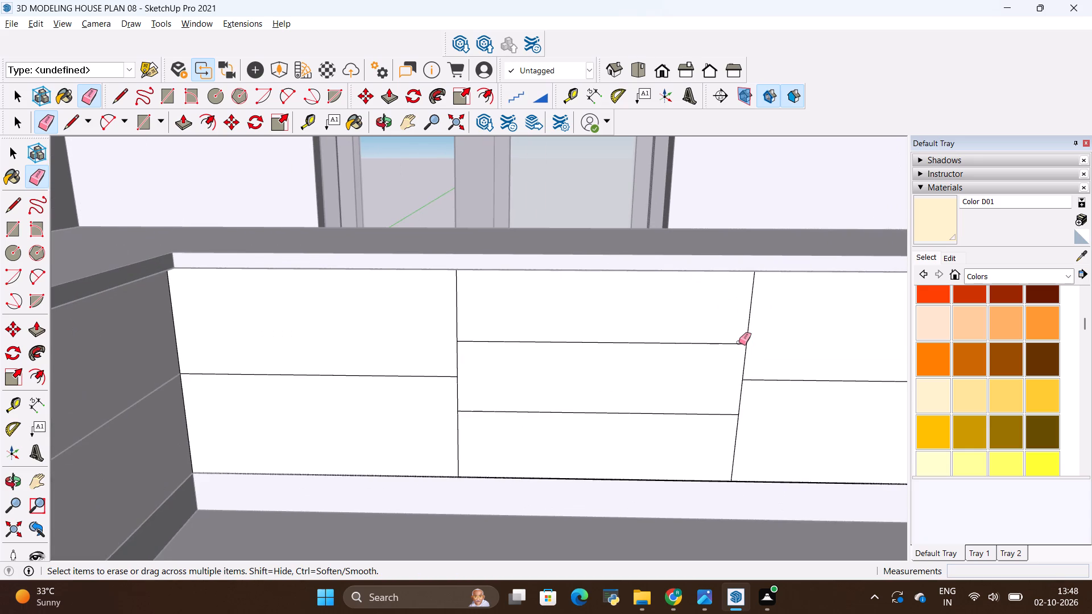
{"action": "scroll", "coordinate": [739, 342], "scroll_direction": "down", "scroll_amount": 2}
{"action": "middle_click_drag", "start_coordinate": [743, 338], "coordinate": [527, 366]}
{"action": "middle_click_drag", "start_coordinate": [473, 366], "coordinate": [452, 368]}
{"action": "middle_click_drag", "start_coordinate": [468, 371], "coordinate": [473, 375]}
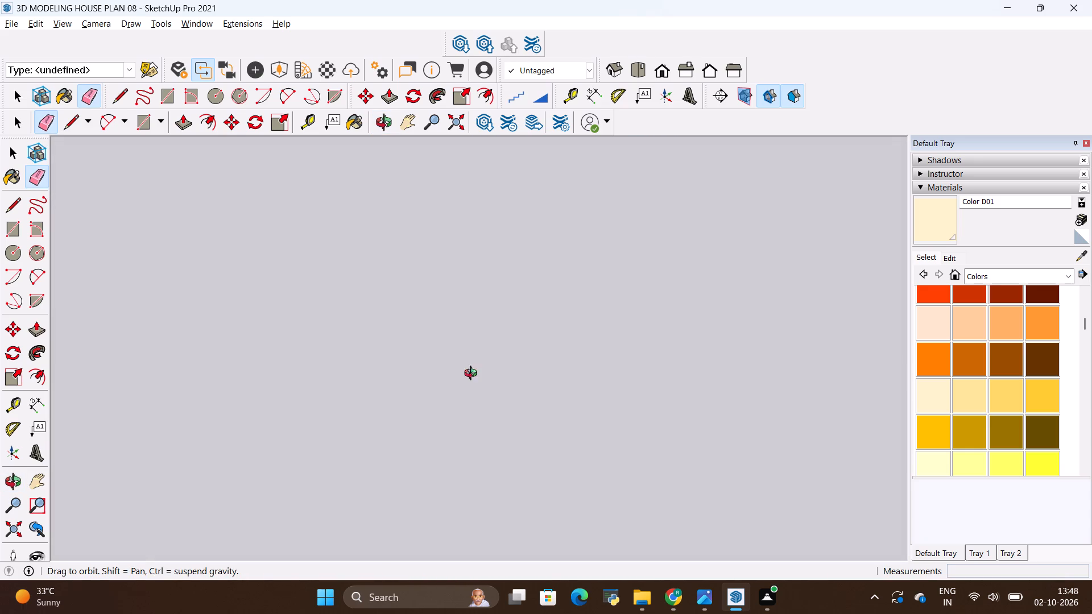
{"action": "middle_click_drag", "start_coordinate": [473, 375], "coordinate": [722, 528]}
{"action": "scroll", "coordinate": [733, 395], "scroll_direction": "down", "scroll_amount": 20}
{"action": "scroll", "coordinate": [733, 395], "scroll_direction": "down", "scroll_amount": 9}
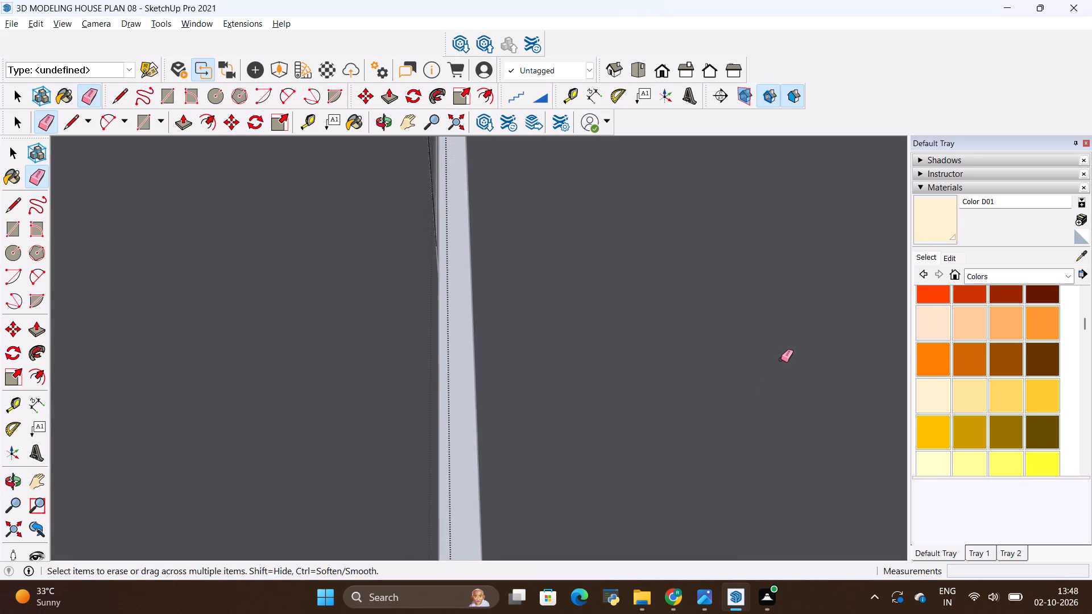
{"action": "scroll", "coordinate": [781, 359], "scroll_direction": "down", "scroll_amount": 20}
{"action": "scroll", "coordinate": [781, 359], "scroll_direction": "down", "scroll_amount": 3}
{"action": "scroll", "coordinate": [760, 300], "scroll_direction": "down", "scroll_amount": 20}
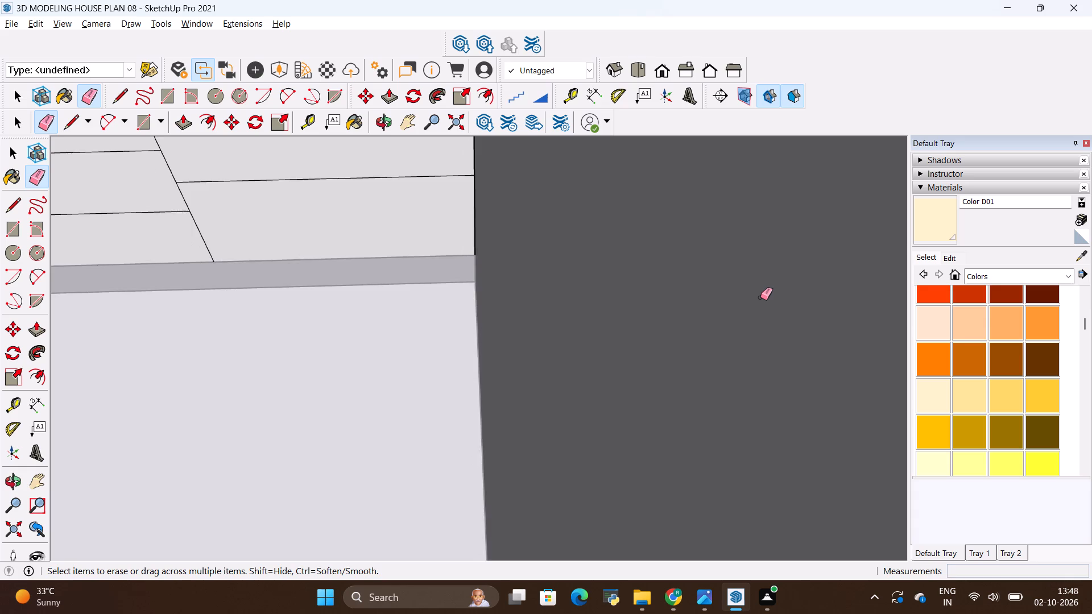
{"action": "scroll", "coordinate": [760, 297], "scroll_direction": "down", "scroll_amount": 20}
{"action": "scroll", "coordinate": [760, 297], "scroll_direction": "down", "scroll_amount": 20}
{"action": "middle_click_drag", "start_coordinate": [537, 300], "coordinate": [536, 300]}
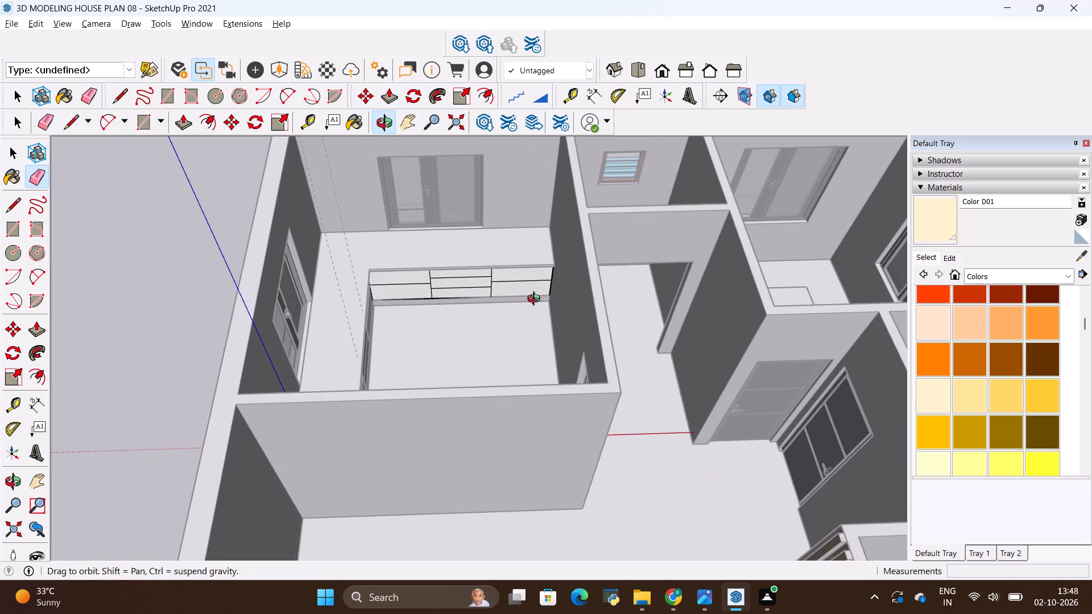
{"action": "middle_click_drag", "start_coordinate": [536, 300], "coordinate": [266, 278]}
{"action": "scroll", "coordinate": [398, 263], "scroll_direction": "up", "scroll_amount": 10}
{"action": "middle_click_drag", "start_coordinate": [526, 341], "coordinate": [527, 342]}
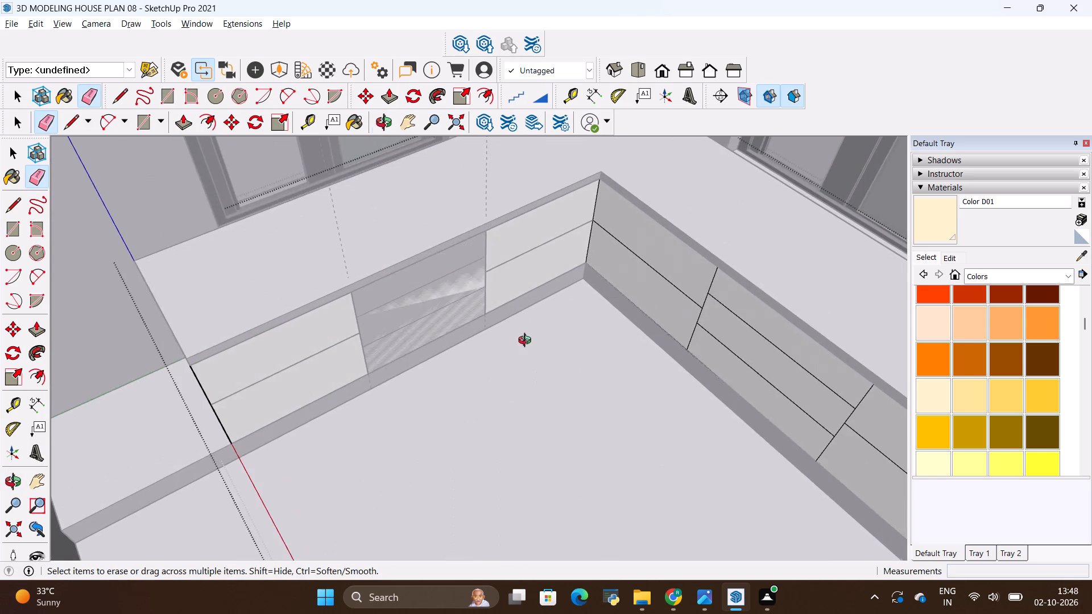
{"action": "middle_click_drag", "start_coordinate": [527, 342], "coordinate": [479, 339]}
{"action": "key", "text": "space"}
{"action": "left_click", "coordinate": [523, 406]}
{"action": "middle_click_drag", "start_coordinate": [382, 217], "coordinate": [382, 209]}
{"action": "scroll", "coordinate": [382, 217], "scroll_direction": "up", "scroll_amount": 1}
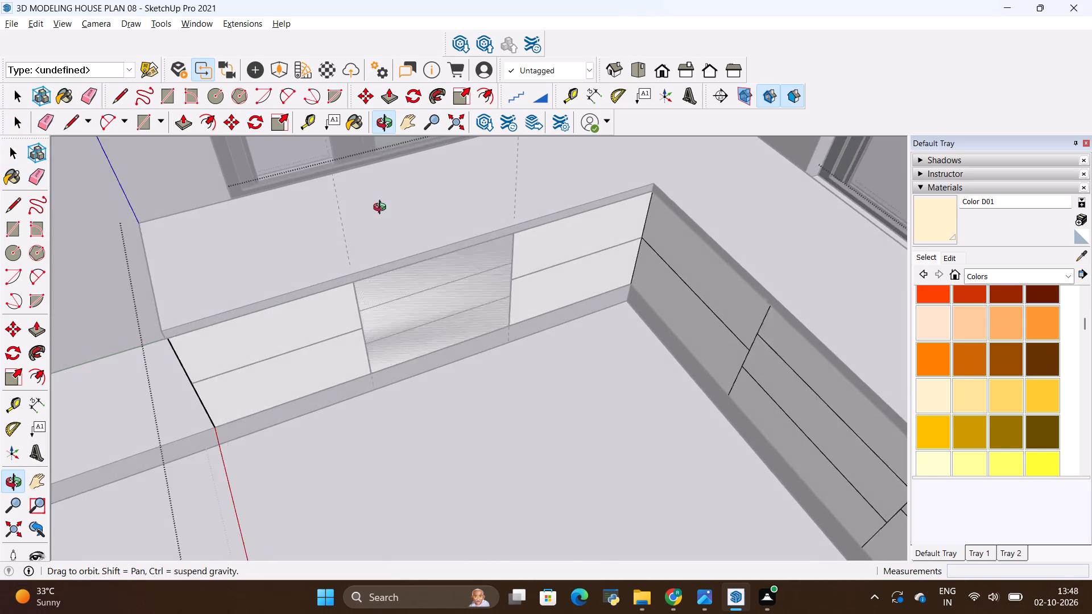
{"action": "middle_click_drag", "start_coordinate": [382, 209], "coordinate": [361, 108]}
{"action": "middle_click_drag", "start_coordinate": [490, 290], "coordinate": [490, 514]}
{"action": "scroll", "coordinate": [507, 451], "scroll_direction": "down", "scroll_amount": 6}
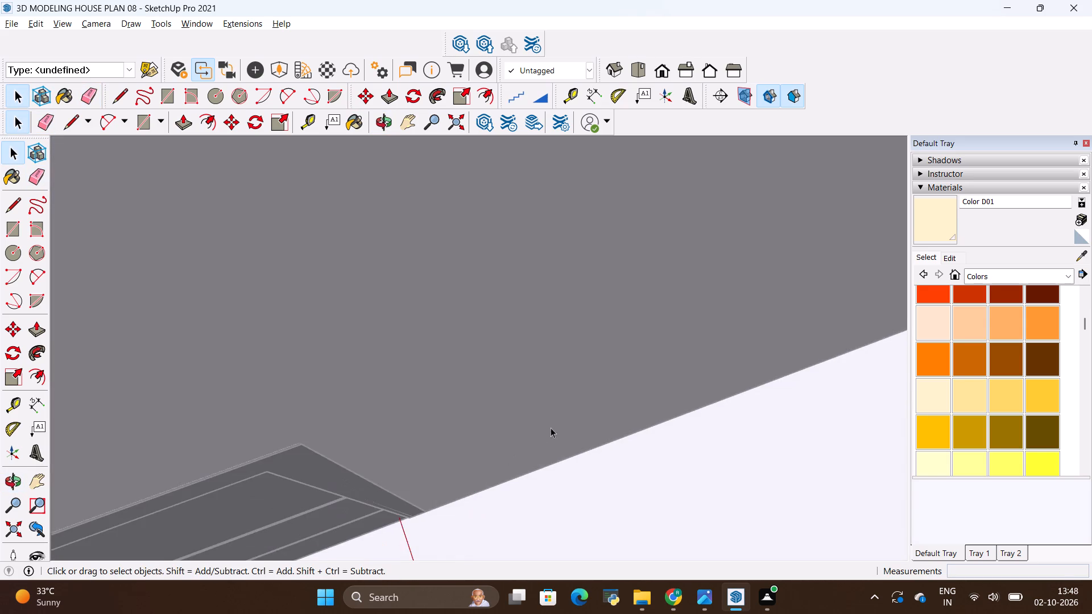
{"action": "scroll", "coordinate": [551, 428], "scroll_direction": "down", "scroll_amount": 13}
{"action": "scroll", "coordinate": [531, 323], "scroll_direction": "down", "scroll_amount": 10}
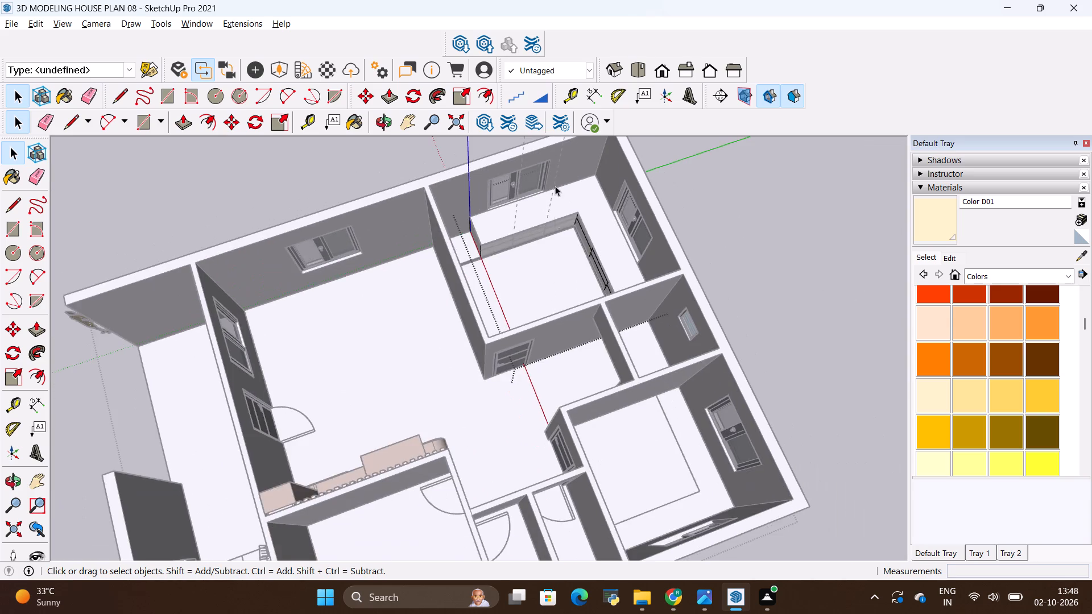
{"action": "scroll", "coordinate": [549, 164], "scroll_direction": "up", "scroll_amount": 8}
{"action": "middle_click_drag", "start_coordinate": [535, 279], "coordinate": [491, 180]}
{"action": "scroll", "coordinate": [544, 235], "scroll_direction": "up", "scroll_amount": 9}
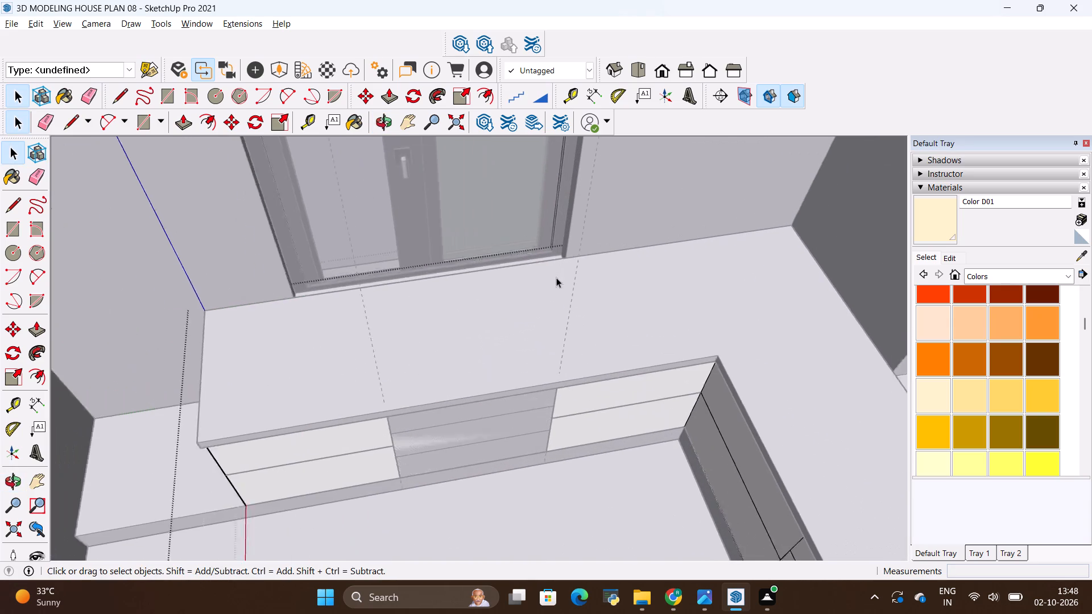
Close the cabinet group being edited and try to erase the two vertical guides crossing the first leg's countertop.
{"action": "key", "text": "e"}
{"action": "key", "text": "space"}
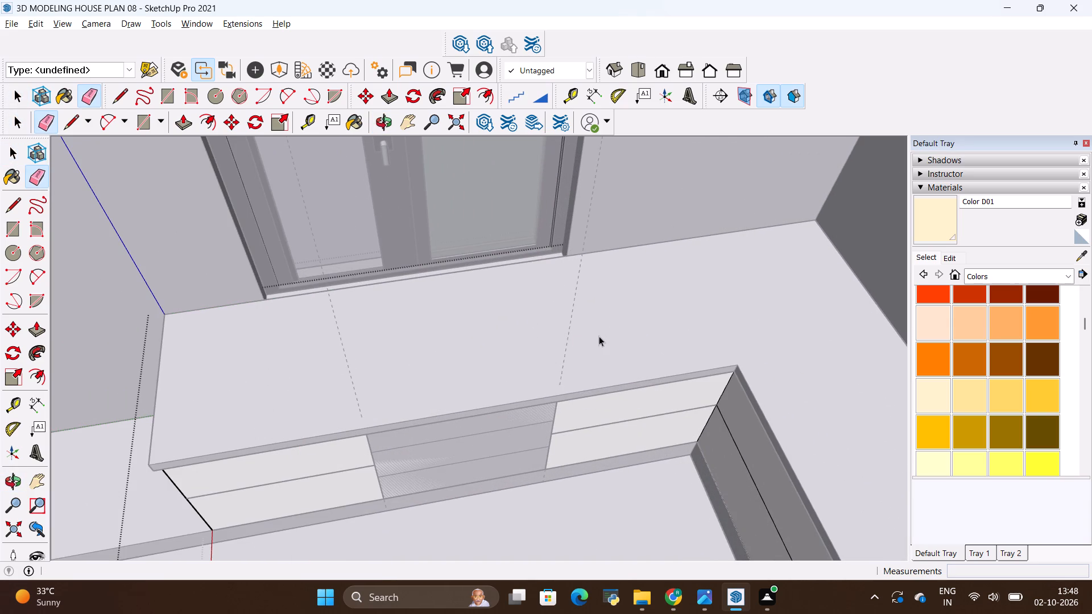
{"action": "left_click", "coordinate": [601, 335]}
{"action": "scroll", "coordinate": [585, 334], "scroll_direction": "down", "scroll_amount": 11}
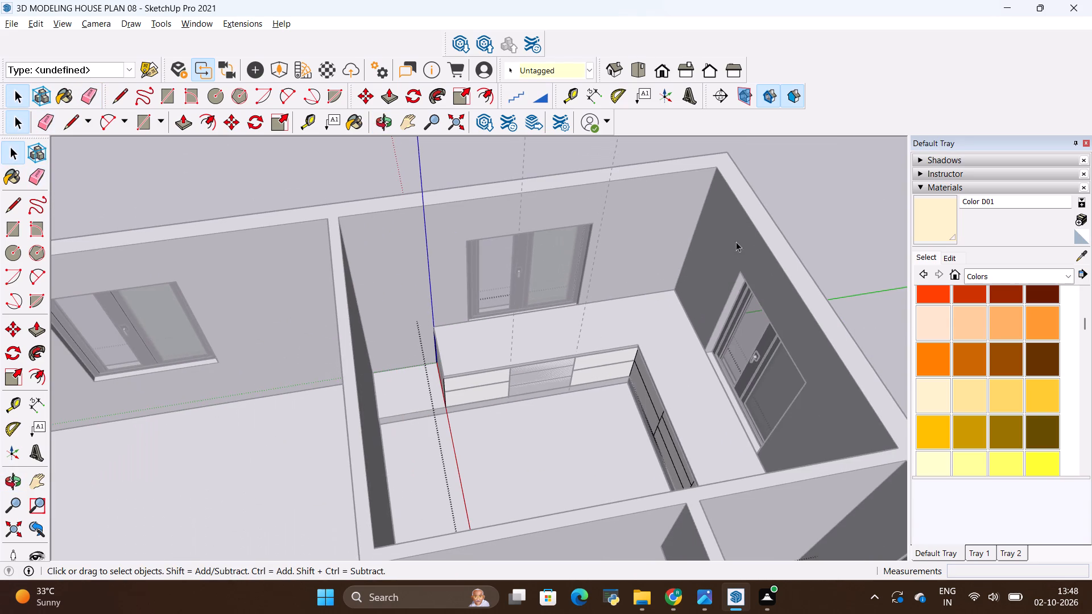
{"action": "key", "text": "space"}
{"action": "left_click", "coordinate": [798, 206]}
{"action": "left_click", "coordinate": [798, 206]}
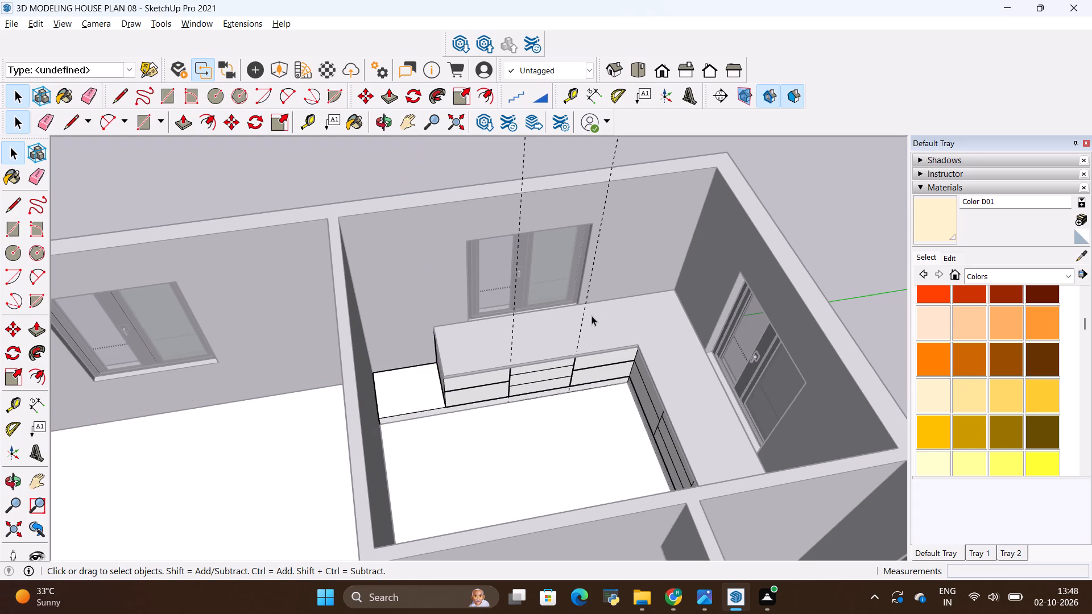
{"action": "key", "text": "e"}
{"action": "left_click_drag", "start_coordinate": [591, 316], "coordinate": [485, 341]}
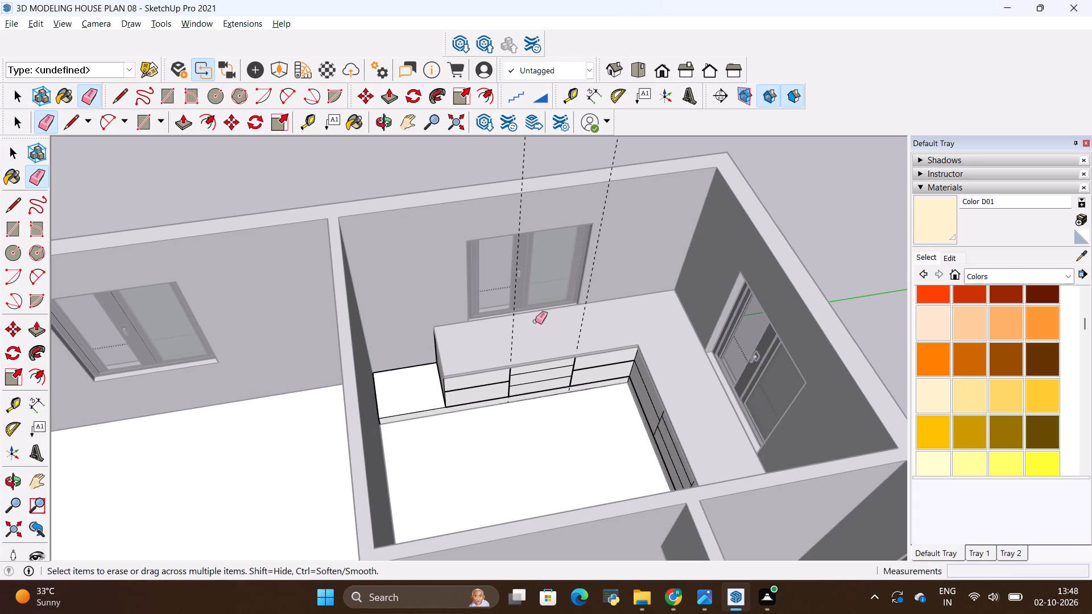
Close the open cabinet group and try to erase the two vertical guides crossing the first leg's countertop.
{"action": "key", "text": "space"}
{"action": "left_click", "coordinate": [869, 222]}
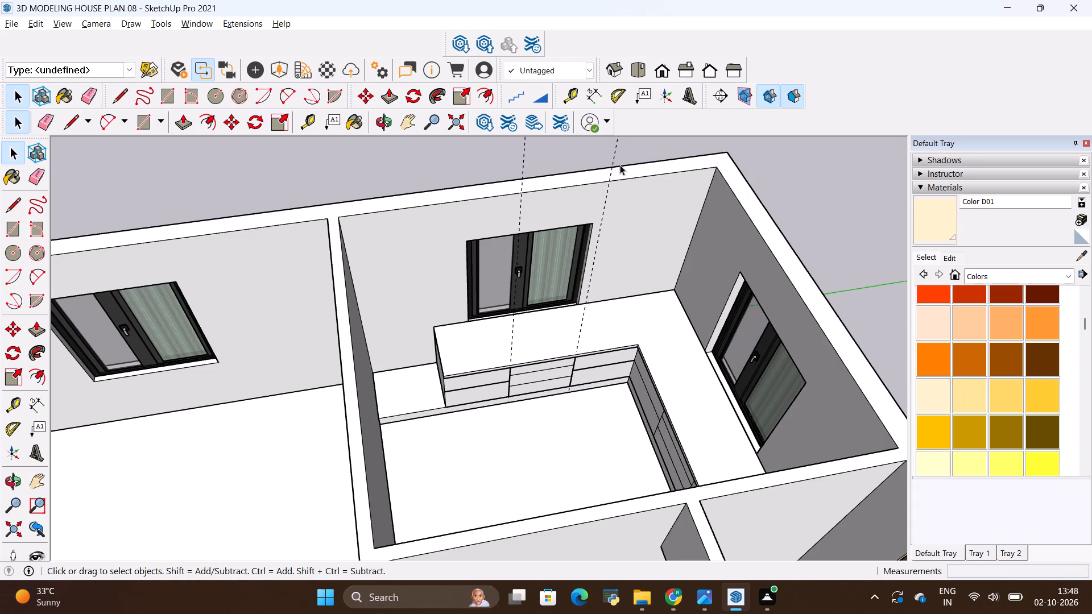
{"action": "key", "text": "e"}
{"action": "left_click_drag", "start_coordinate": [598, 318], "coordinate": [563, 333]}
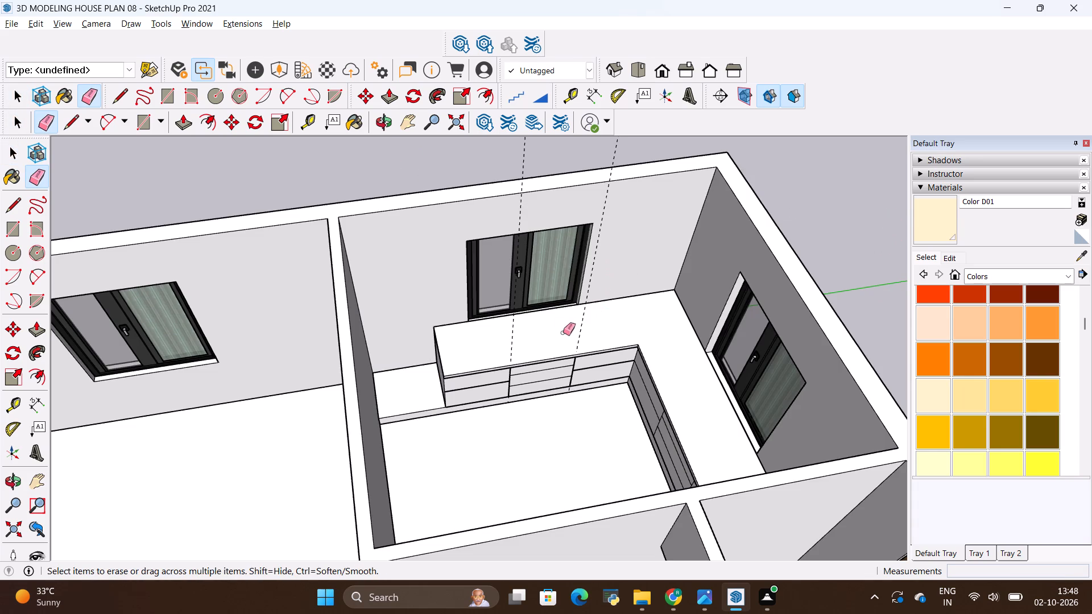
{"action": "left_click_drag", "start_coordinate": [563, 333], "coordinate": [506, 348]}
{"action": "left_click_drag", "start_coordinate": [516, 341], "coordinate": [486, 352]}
Examine the L-shaped base cabinet and the two vertical guides rising through its countertop from several angles.
{"action": "scroll", "coordinate": [564, 330], "scroll_direction": "up", "scroll_amount": 3}
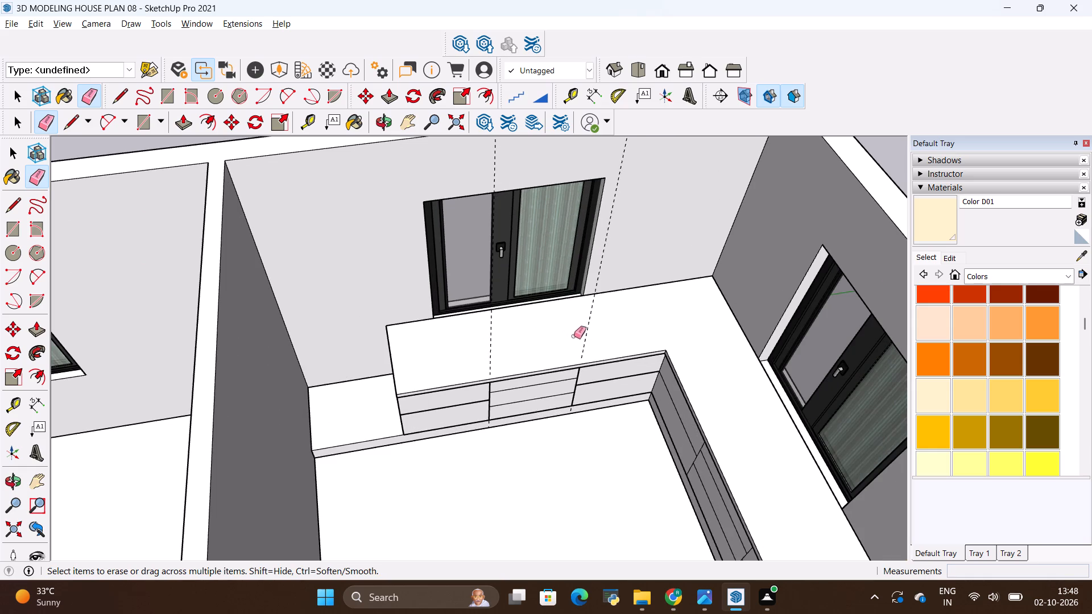
{"action": "scroll", "coordinate": [544, 401], "scroll_direction": "up", "scroll_amount": 12}
{"action": "scroll", "coordinate": [541, 335], "scroll_direction": "down", "scroll_amount": 6}
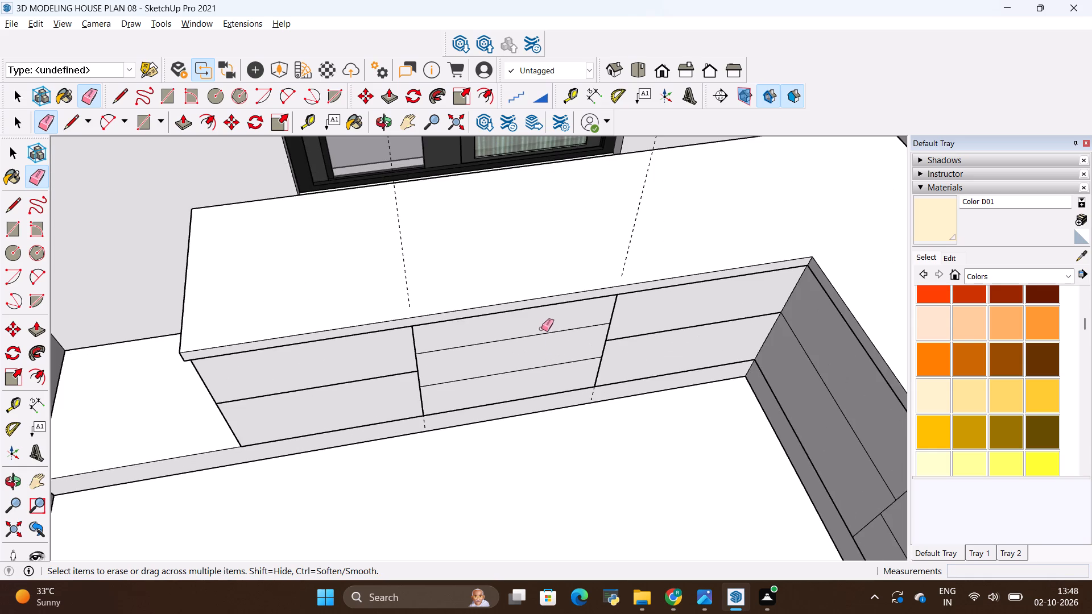
{"action": "middle_click_drag", "start_coordinate": [581, 374], "coordinate": [623, 263]}
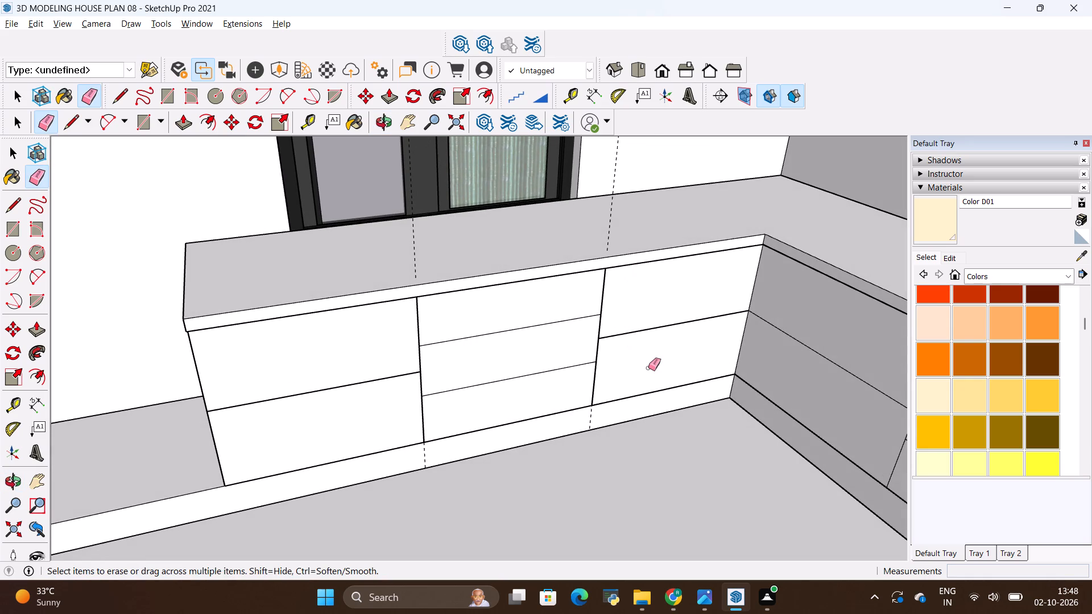
{"action": "scroll", "coordinate": [665, 342], "scroll_direction": "down", "scroll_amount": 16}
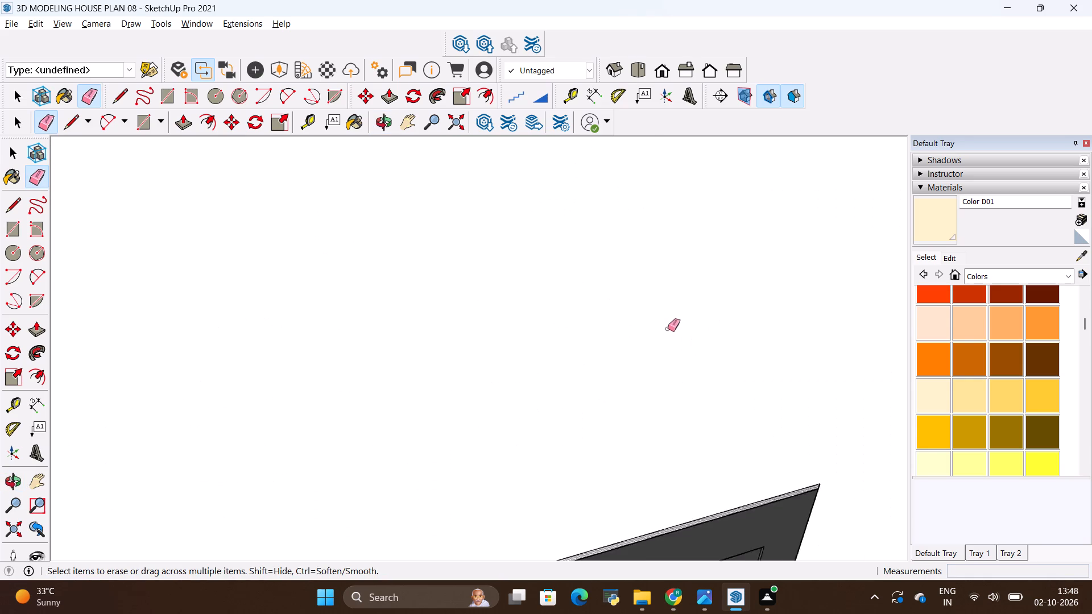
{"action": "scroll", "coordinate": [668, 329], "scroll_direction": "down", "scroll_amount": 20}
{"action": "scroll", "coordinate": [668, 329], "scroll_direction": "down", "scroll_amount": 6}
{"action": "scroll", "coordinate": [682, 182], "scroll_direction": "up", "scroll_amount": 4}
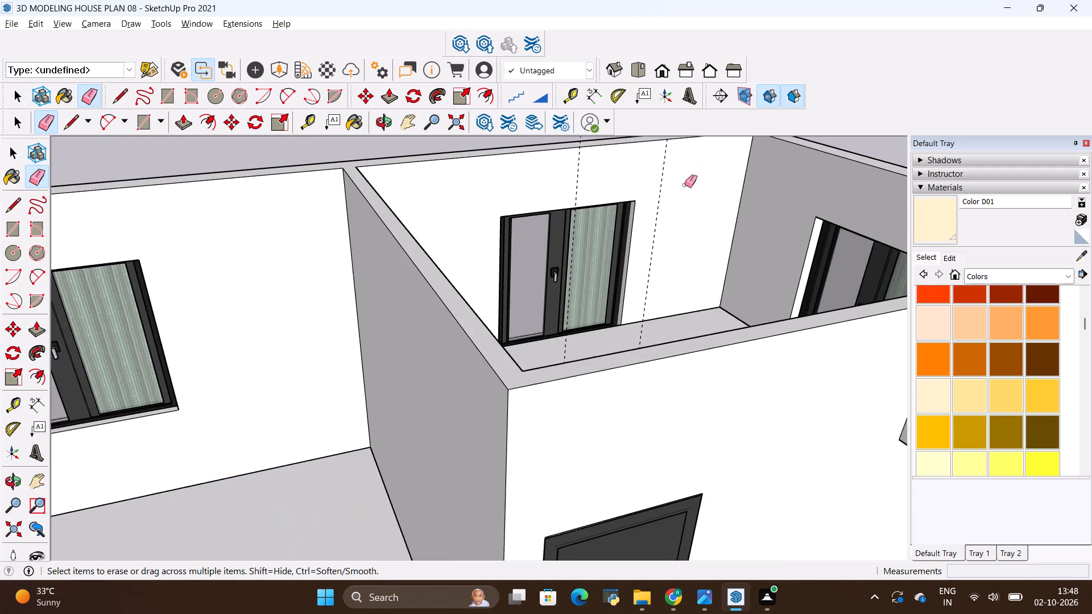
{"action": "middle_click_drag", "start_coordinate": [699, 262], "coordinate": [669, 310]}
{"action": "middle_click_drag", "start_coordinate": [664, 323], "coordinate": [657, 371]}
{"action": "scroll", "coordinate": [657, 370], "scroll_direction": "down", "scroll_amount": 3}
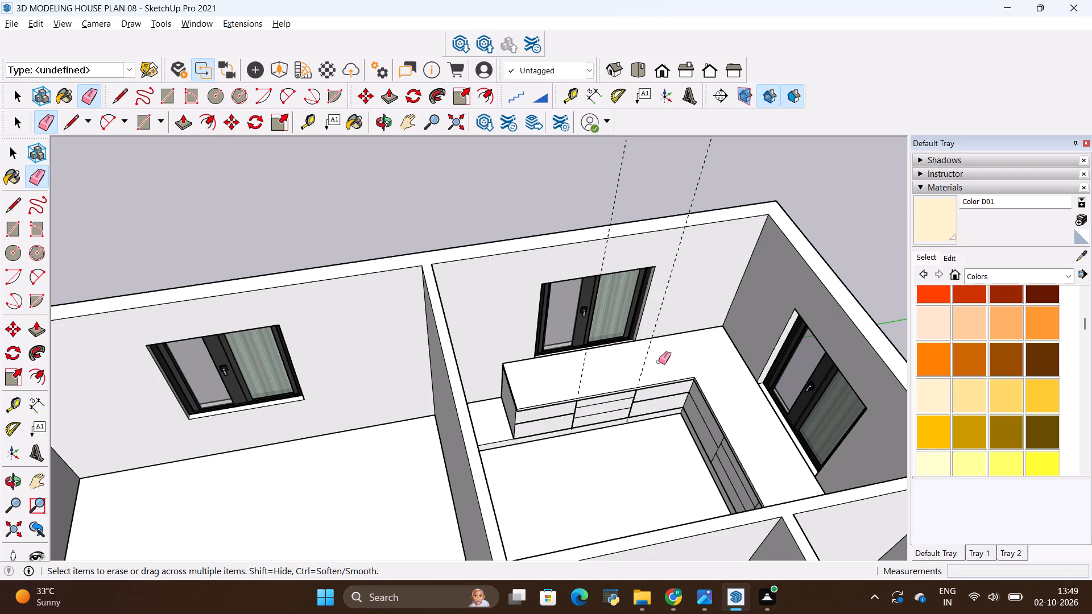
{"action": "scroll", "coordinate": [450, 412], "scroll_direction": "down", "scroll_amount": 2}
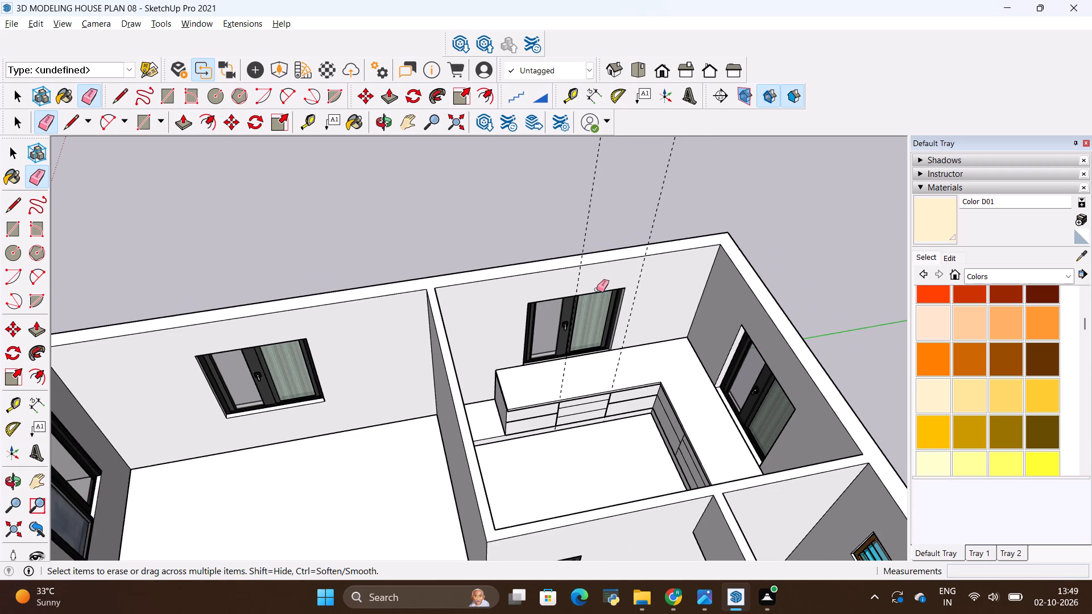
{"action": "scroll", "coordinate": [638, 233], "scroll_direction": "up", "scroll_amount": 3}
{"action": "scroll", "coordinate": [611, 379], "scroll_direction": "down", "scroll_amount": 7}
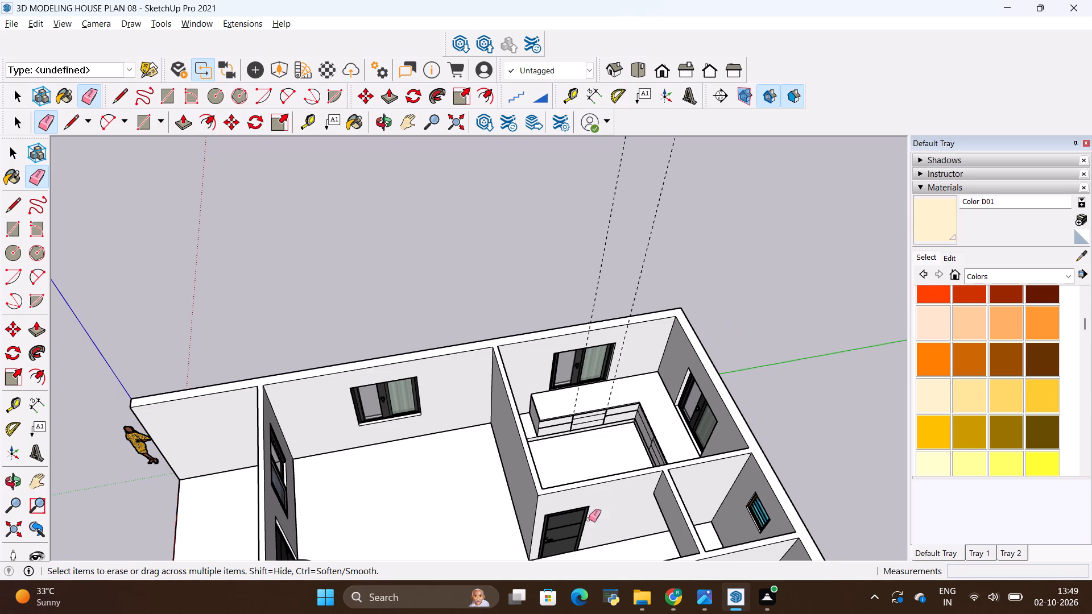
{"action": "scroll", "coordinate": [519, 424], "scroll_direction": "down", "scroll_amount": 2}
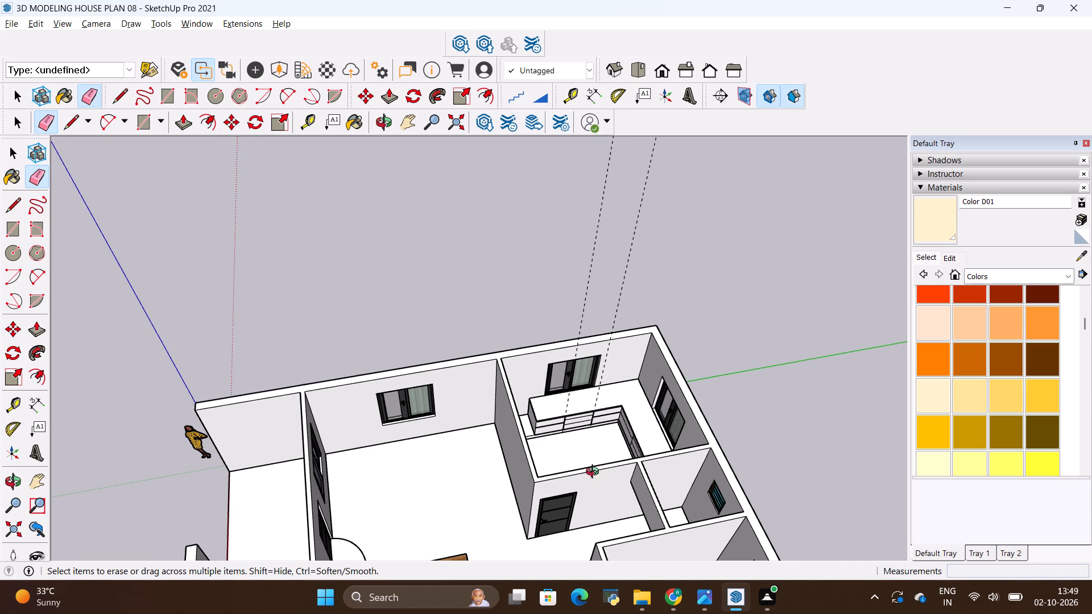
{"action": "middle_click_drag", "start_coordinate": [595, 473], "coordinate": [630, 437]}
{"action": "scroll", "coordinate": [626, 414], "scroll_direction": "up", "scroll_amount": 7}
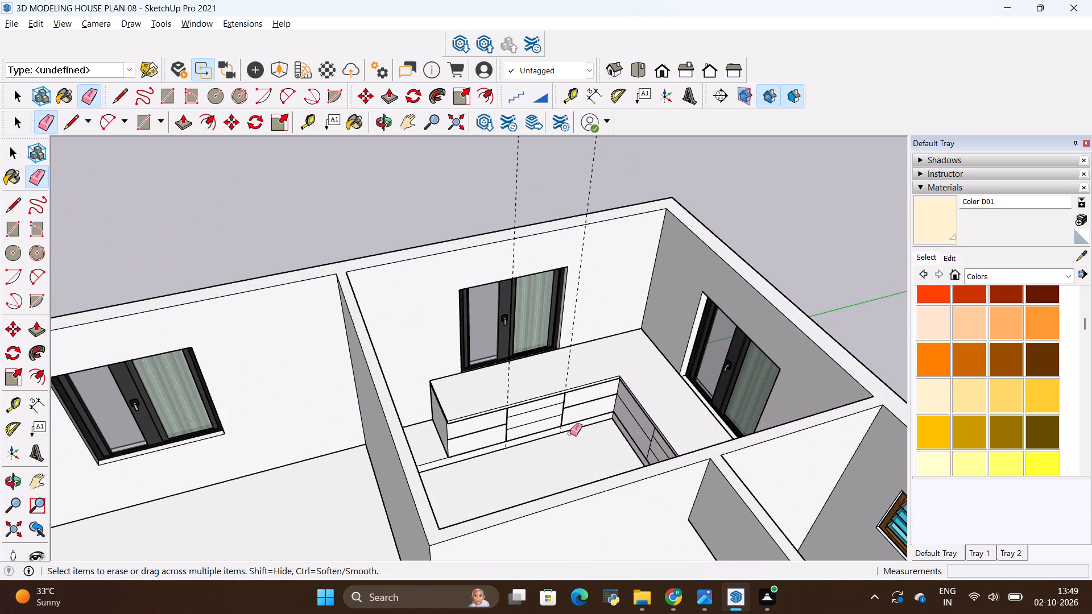
{"action": "scroll", "coordinate": [597, 377], "scroll_direction": "up", "scroll_amount": 2}
{"action": "scroll", "coordinate": [574, 432], "scroll_direction": "down", "scroll_amount": 2}
{"action": "middle_click_drag", "start_coordinate": [588, 417], "coordinate": [590, 401]}
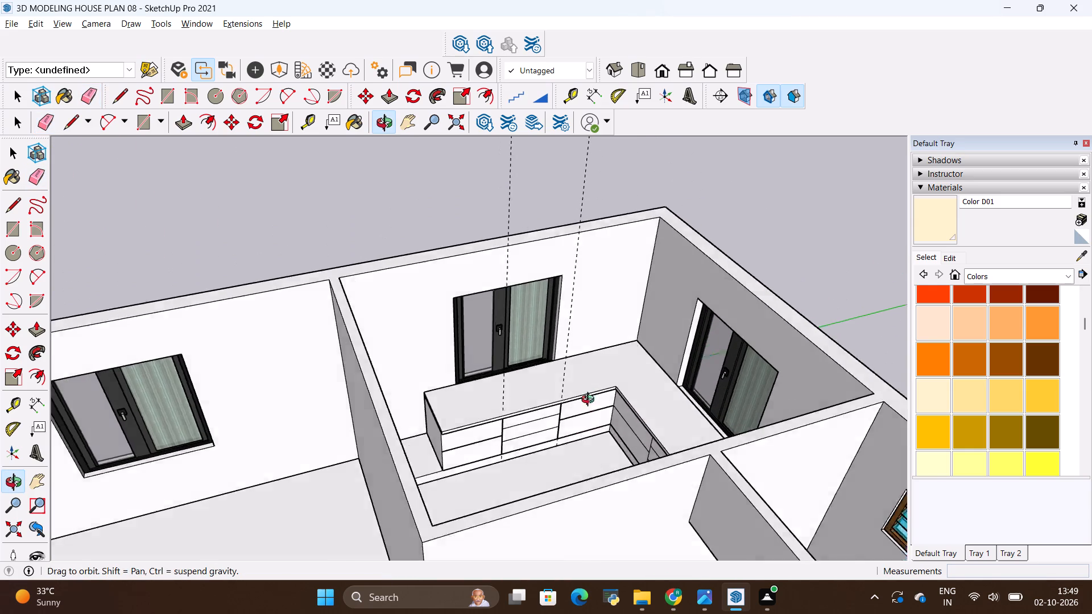
{"action": "scroll", "coordinate": [592, 395], "scroll_direction": "down", "scroll_amount": 1}
{"action": "middle_click_drag", "start_coordinate": [590, 401], "coordinate": [576, 421]}
{"action": "scroll", "coordinate": [730, 258], "scroll_direction": "up", "scroll_amount": 2}
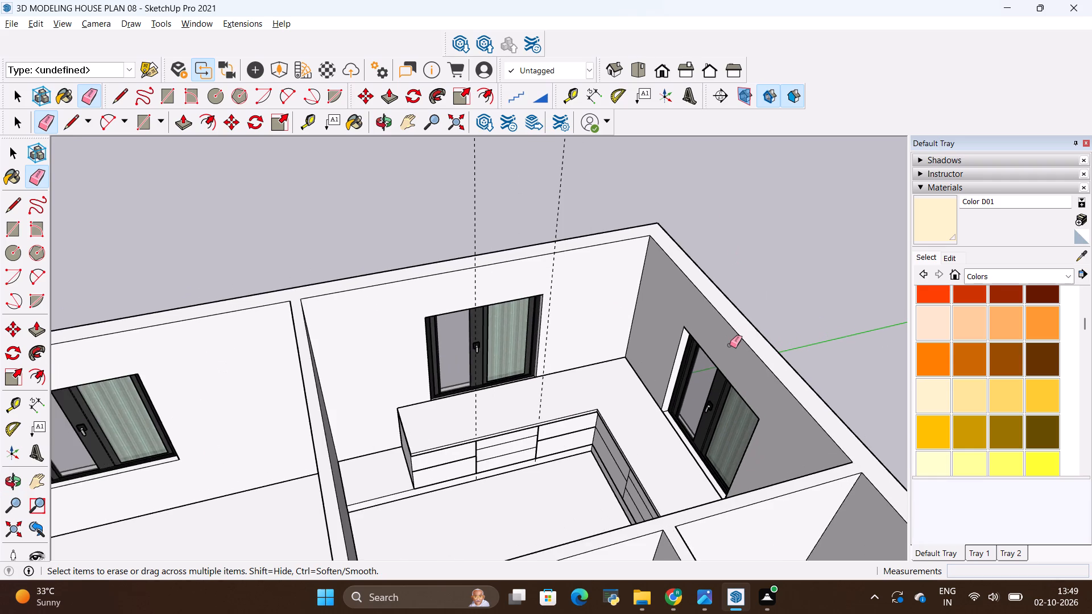
{"action": "scroll", "coordinate": [730, 345], "scroll_direction": "down", "scroll_amount": 2}
{"action": "middle_click_drag", "start_coordinate": [643, 474], "coordinate": [740, 392]}
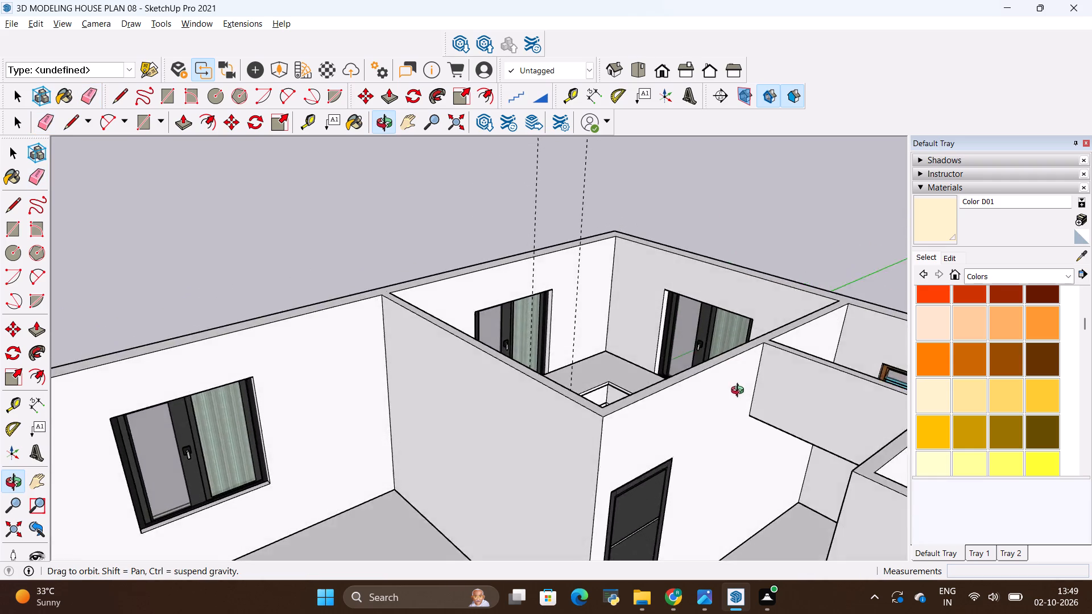
{"action": "middle_click_drag", "start_coordinate": [740, 392], "coordinate": [688, 461]}
{"action": "middle_click_drag", "start_coordinate": [605, 426], "coordinate": [568, 443]}
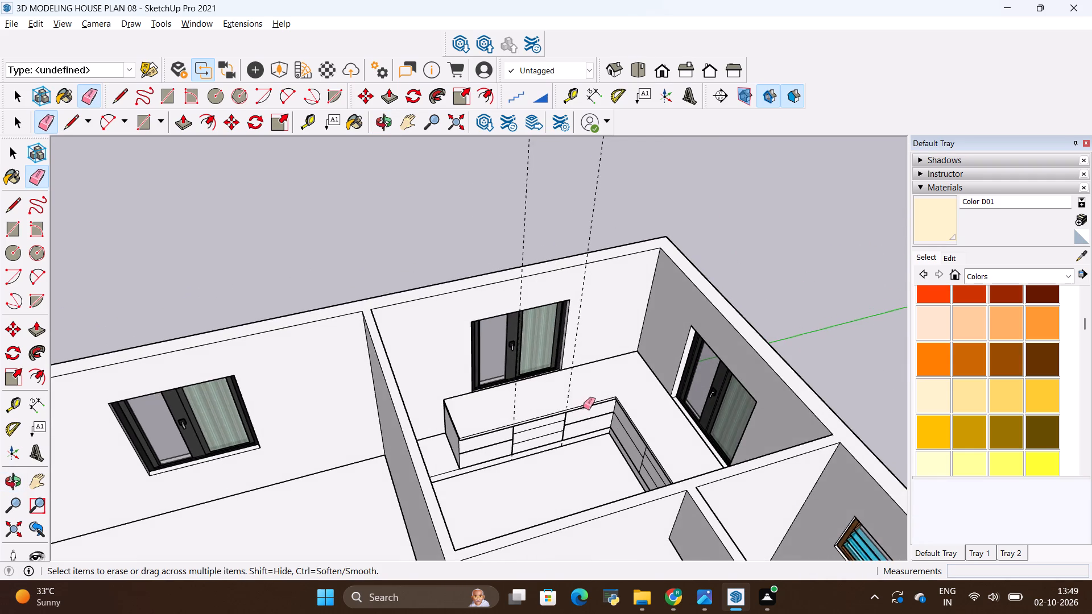
{"action": "scroll", "coordinate": [596, 399], "scroll_direction": "up", "scroll_amount": 2}
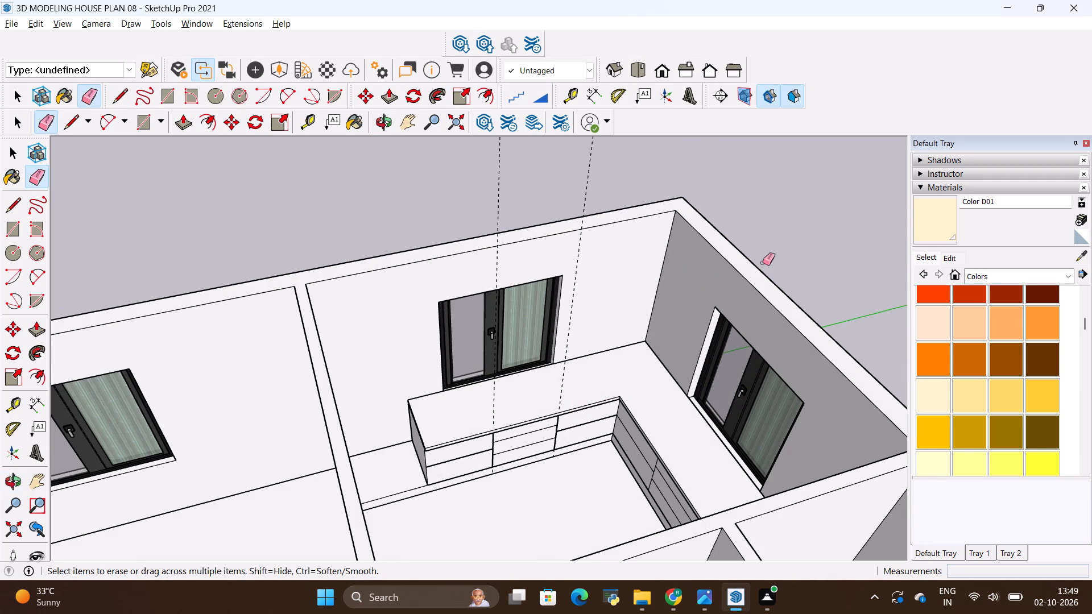
{"action": "scroll", "coordinate": [623, 358], "scroll_direction": "down", "scroll_amount": 2}
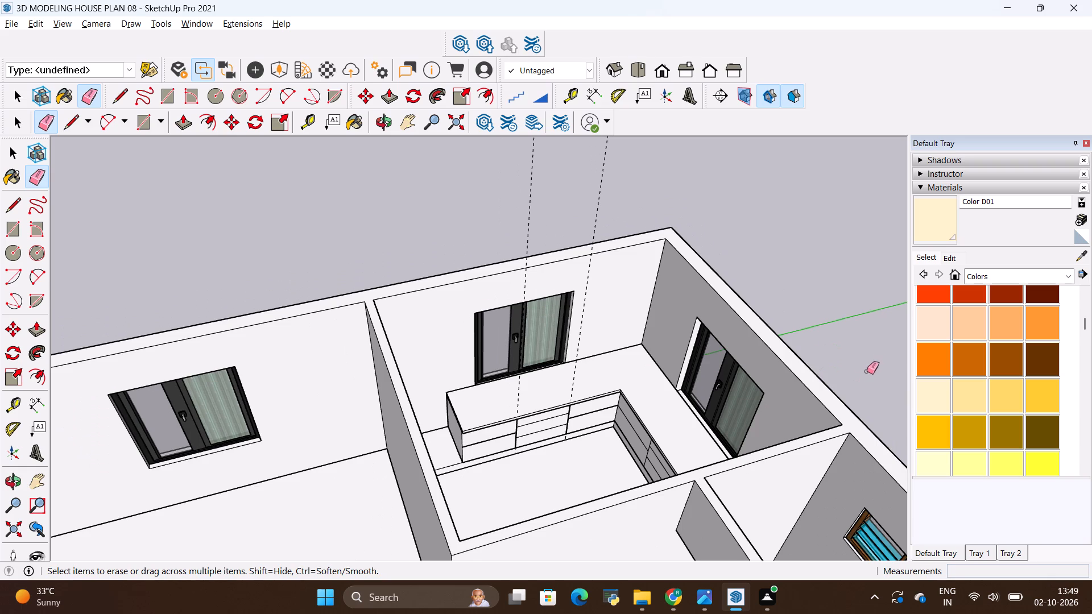
{"action": "scroll", "coordinate": [867, 371], "scroll_direction": "up", "scroll_amount": 4}
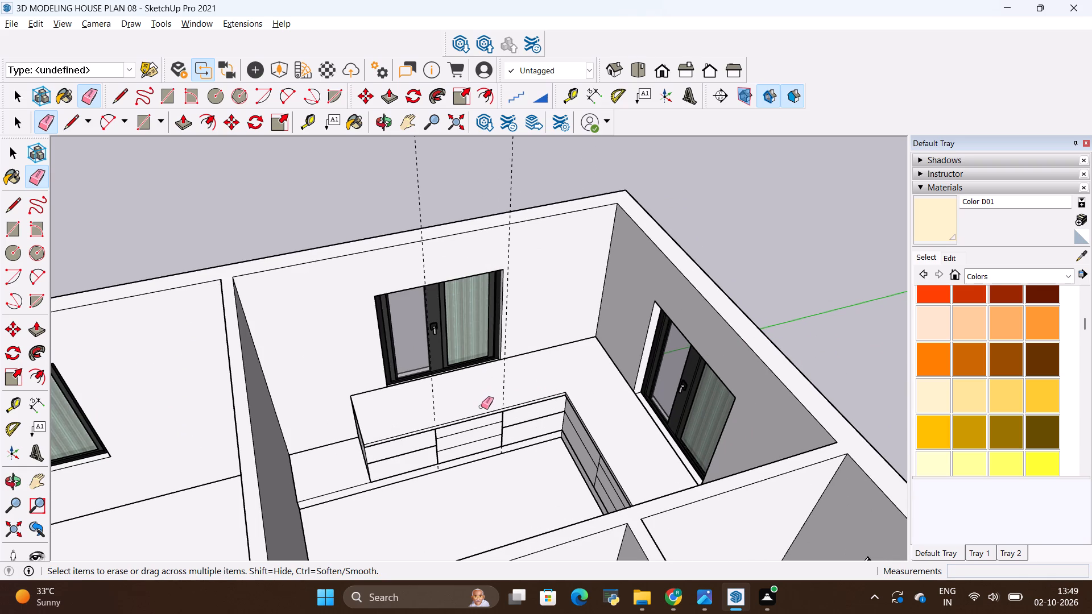
{"action": "scroll", "coordinate": [481, 406], "scroll_direction": "down", "scroll_amount": 3}
{"action": "scroll", "coordinate": [570, 279], "scroll_direction": "up", "scroll_amount": 2}
{"action": "middle_click_drag", "start_coordinate": [518, 462], "coordinate": [559, 466]}
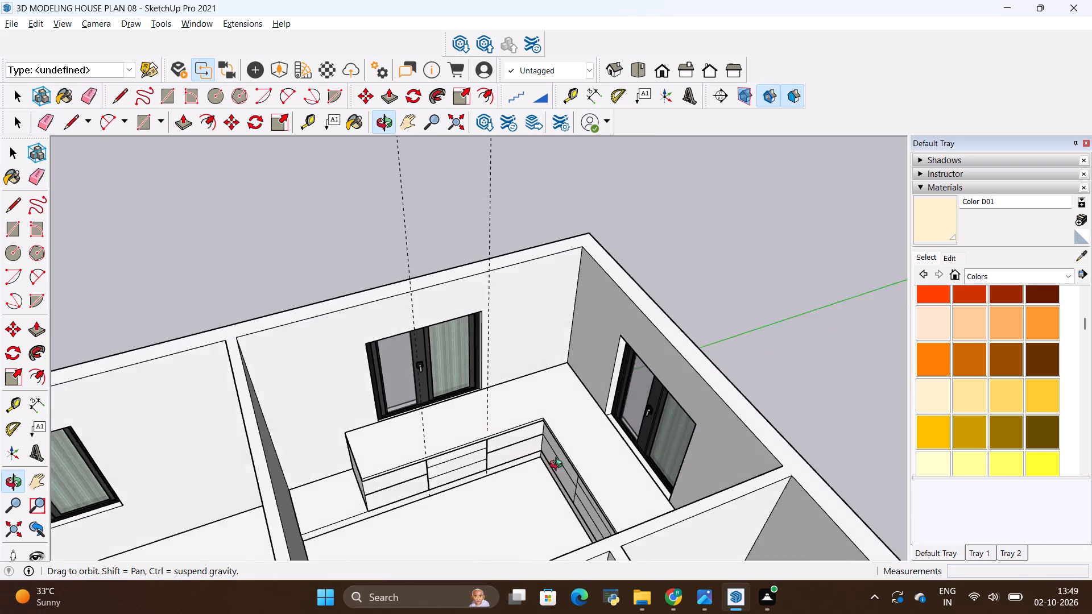
{"action": "middle_click_drag", "start_coordinate": [559, 466], "coordinate": [556, 445]}
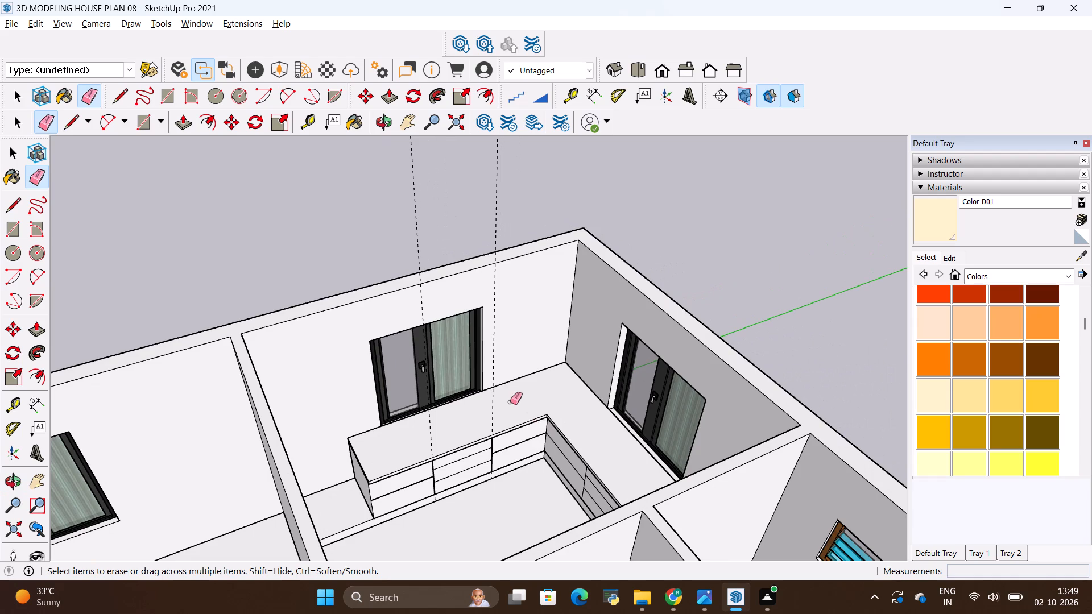
Erase the two vertical guides inside the base cabinet's nested drawer-front group and close the groups.
{"action": "key", "text": "space"}
{"action": "double_click", "coordinate": [494, 244]}
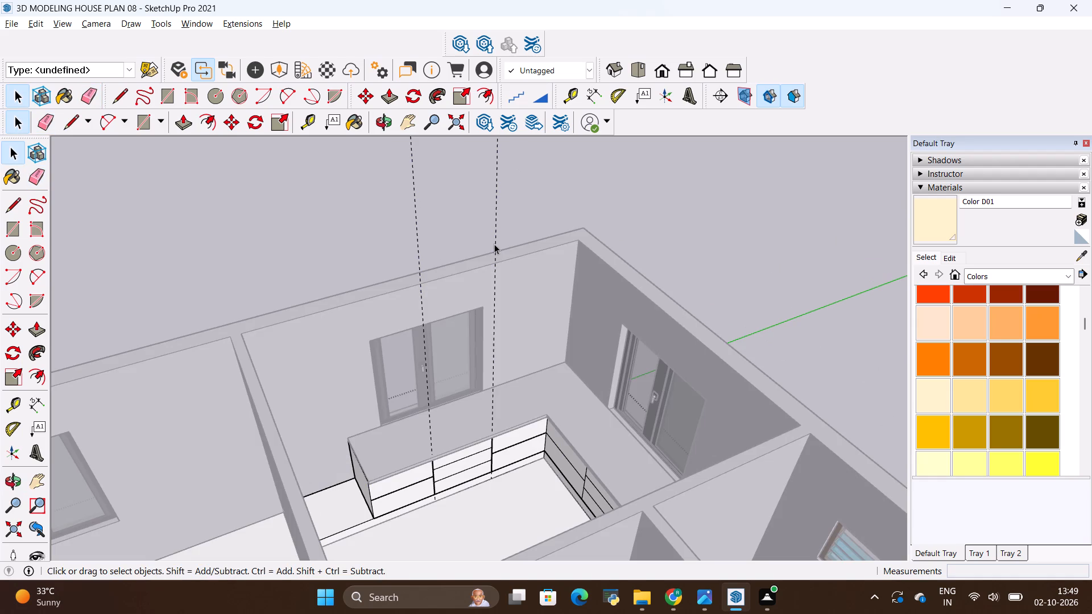
{"action": "left_click", "coordinate": [494, 244]}
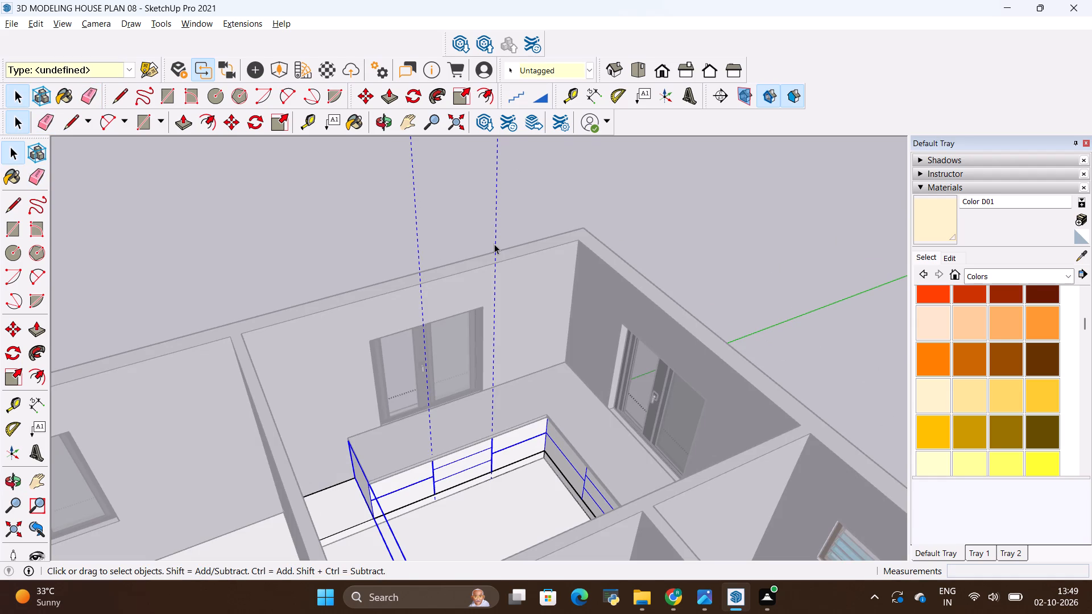
{"action": "double_click", "coordinate": [494, 244]}
{"action": "left_click", "coordinate": [494, 244]}
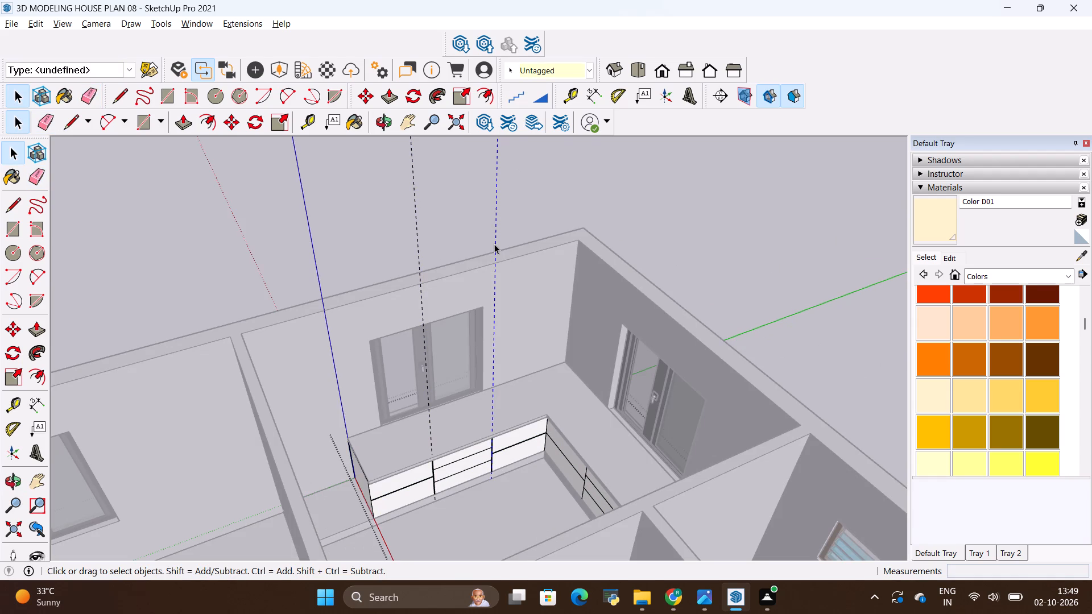
{"action": "key", "text": "e"}
{"action": "left_click_drag", "start_coordinate": [503, 221], "coordinate": [475, 231]}
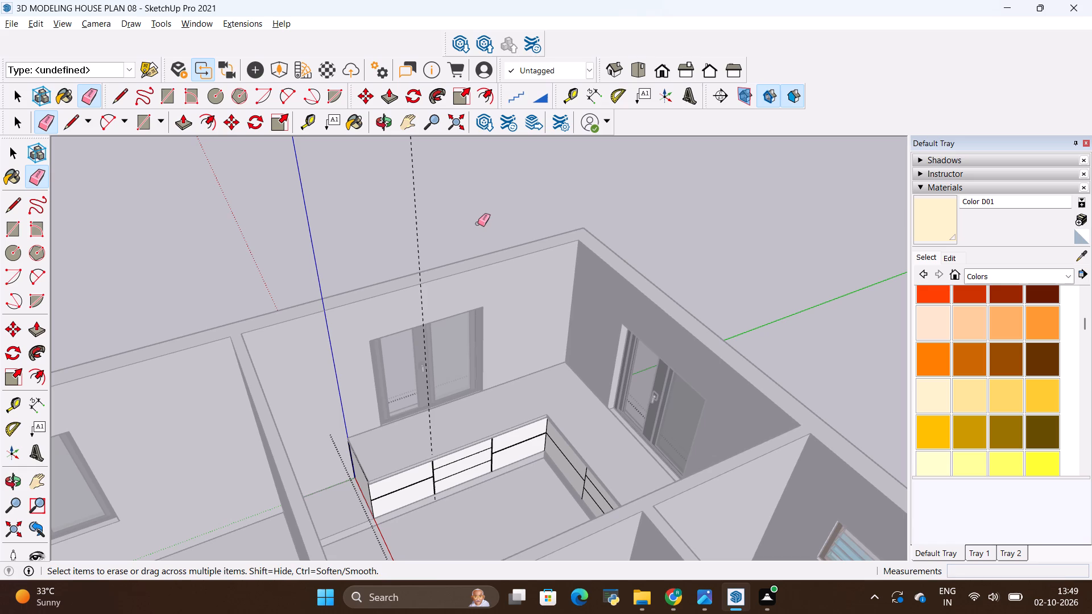
{"action": "left_click_drag", "start_coordinate": [442, 218], "coordinate": [418, 238]}
{"action": "key", "text": "c"}
{"action": "key", "text": "space"}
{"action": "left_click", "coordinate": [665, 238]}
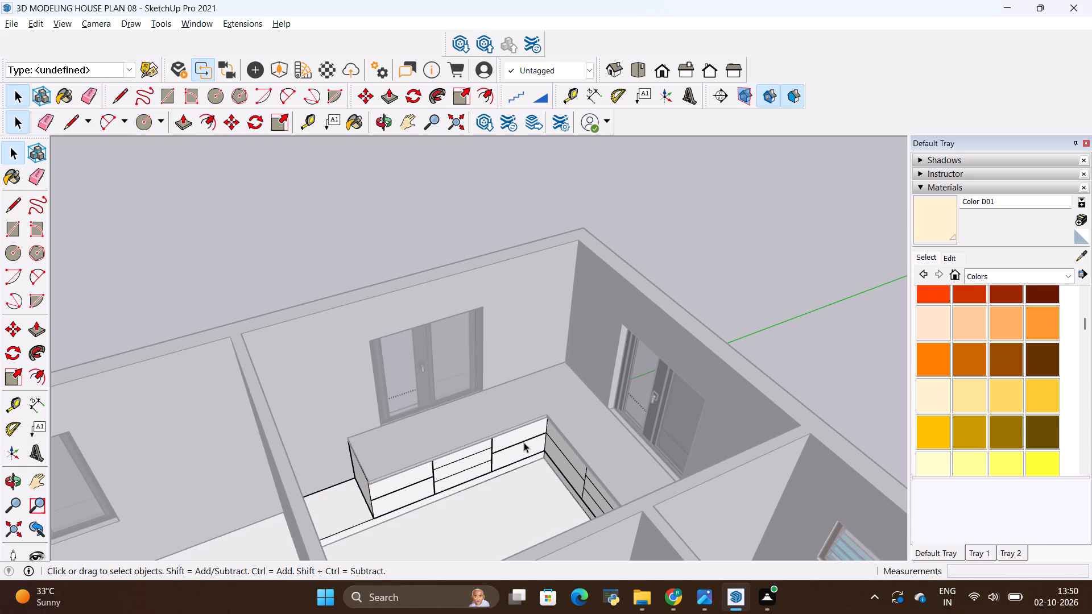
{"action": "key", "text": "space"}
{"action": "left_click", "coordinate": [682, 239]}
Open the nested drawer-front group on the window-side leg of the L-shaped base cabinet for editing.
{"action": "scroll", "coordinate": [545, 470], "scroll_direction": "up", "scroll_amount": 5}
{"action": "scroll", "coordinate": [533, 377], "scroll_direction": "down", "scroll_amount": 5}
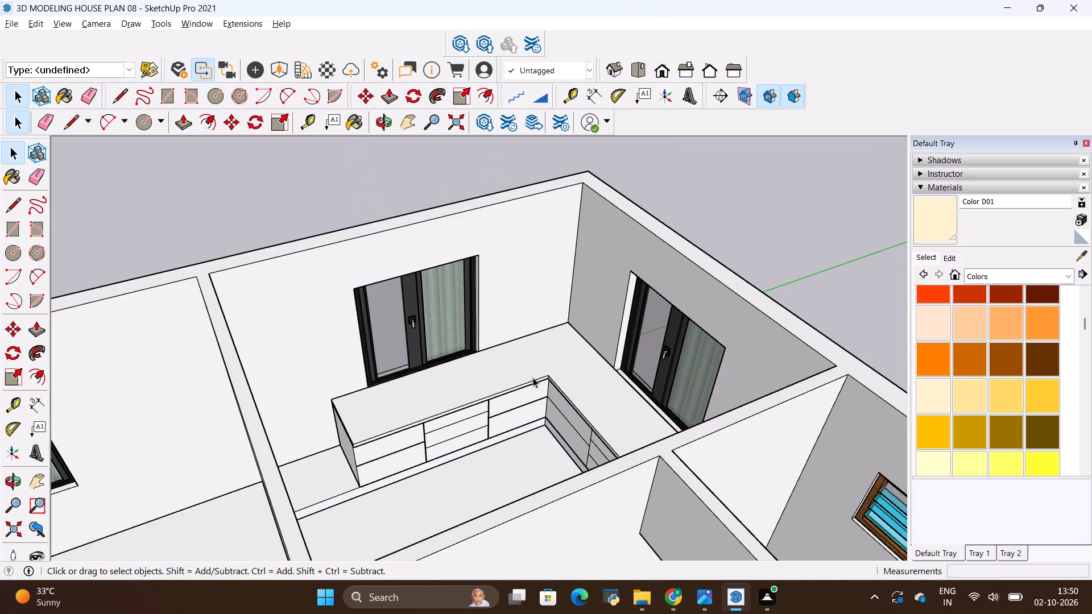
{"action": "scroll", "coordinate": [497, 494], "scroll_direction": "up", "scroll_amount": 4}
{"action": "middle_click_drag", "start_coordinate": [411, 461], "coordinate": [433, 466]}
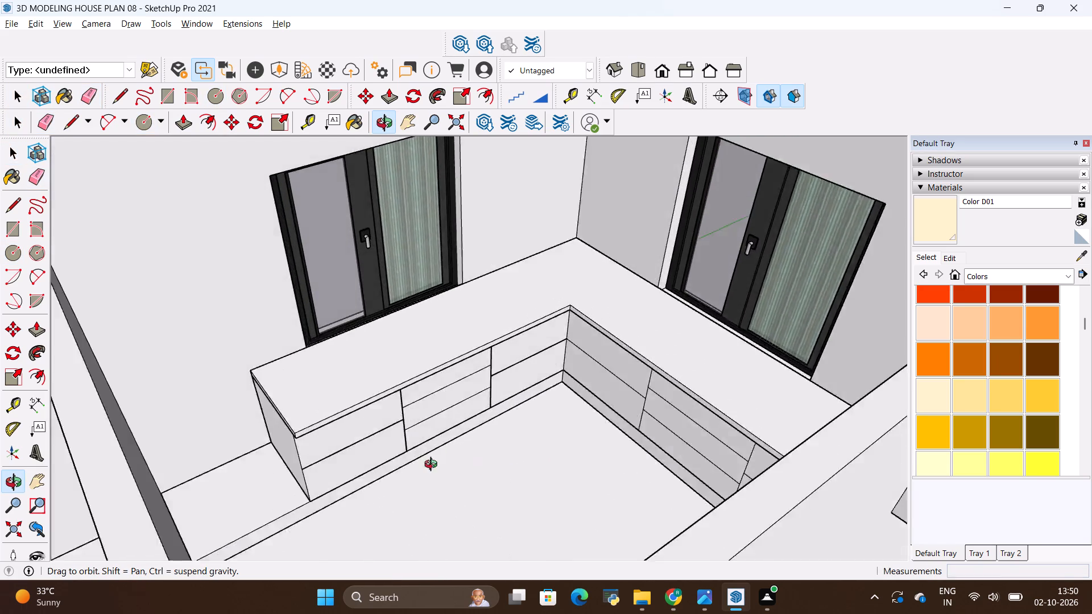
{"action": "middle_click_drag", "start_coordinate": [433, 466], "coordinate": [375, 457]}
{"action": "scroll", "coordinate": [375, 457], "scroll_direction": "up", "scroll_amount": 9}
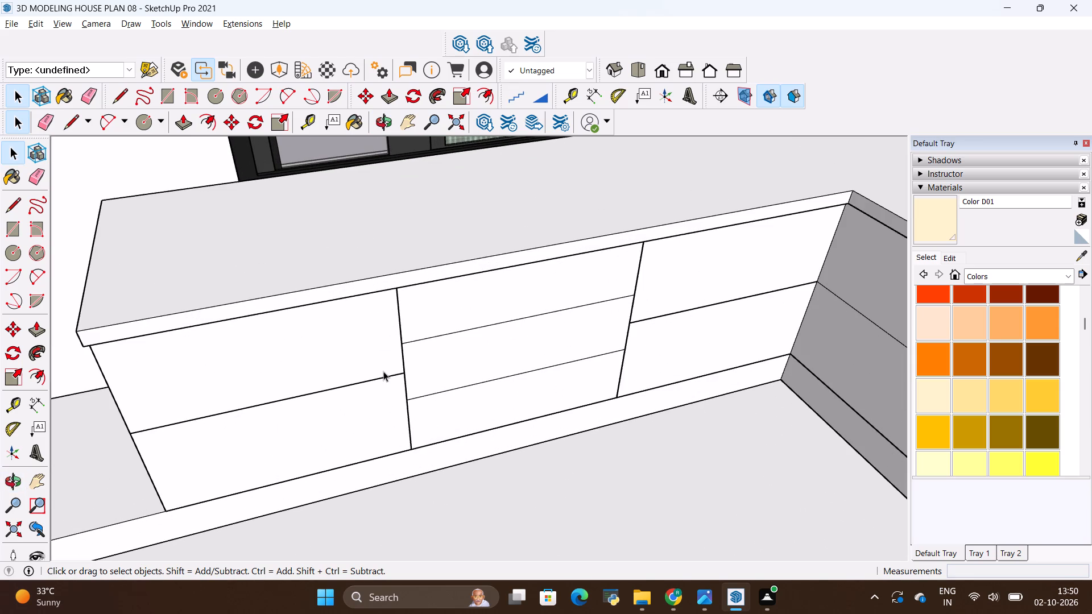
{"action": "scroll", "coordinate": [473, 362], "scroll_direction": "down", "scroll_amount": 1}
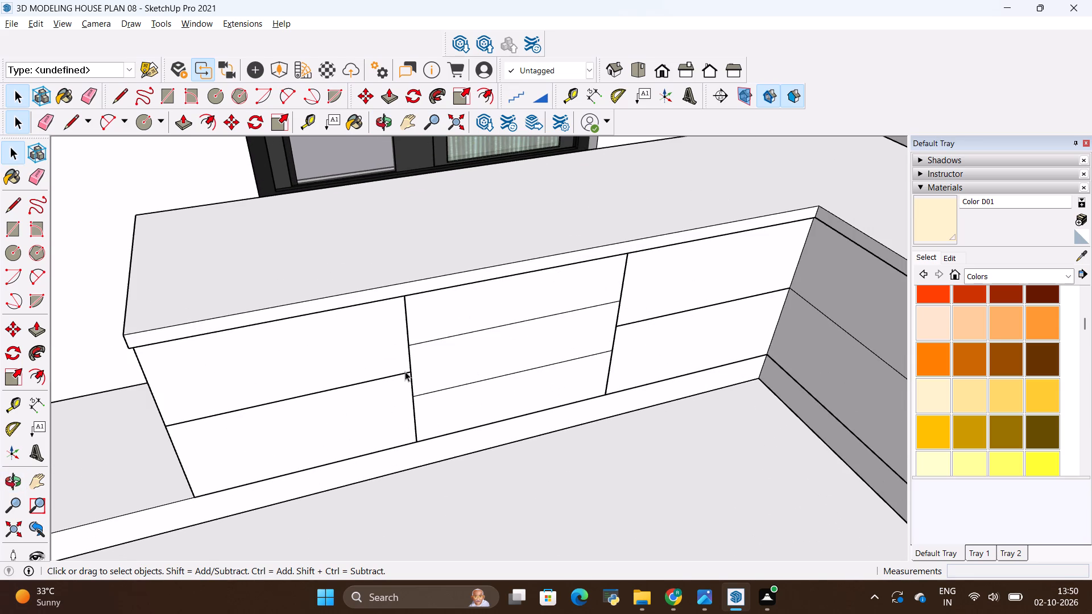
{"action": "scroll", "coordinate": [405, 371], "scroll_direction": "up", "scroll_amount": 5}
{"action": "left_click", "coordinate": [415, 360]}
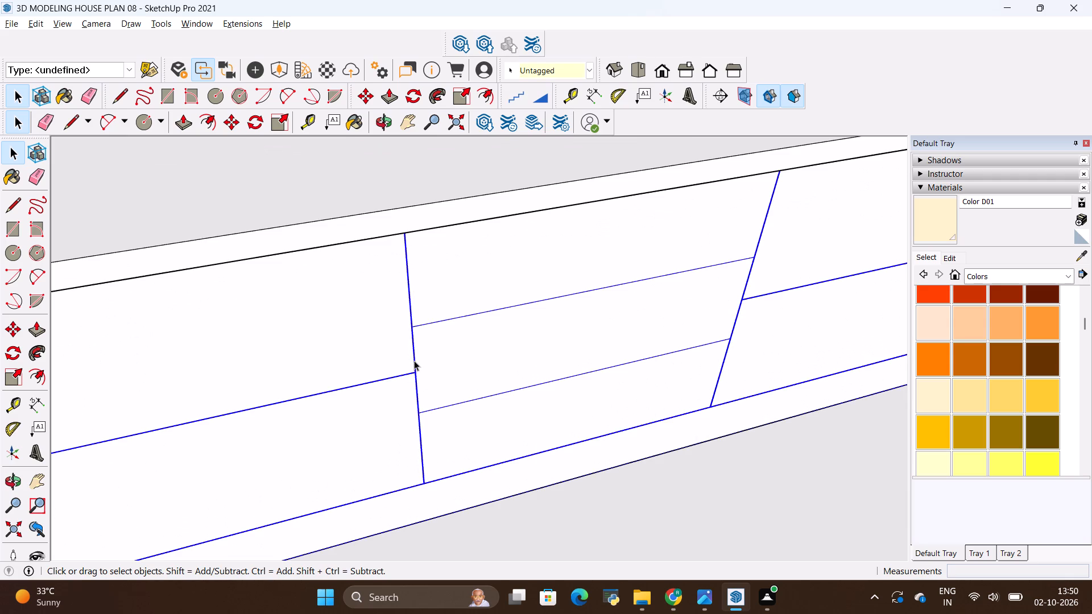
{"action": "double_click", "coordinate": [414, 360]}
{"action": "left_click", "coordinate": [414, 360]}
{"action": "double_click", "coordinate": [412, 368]}
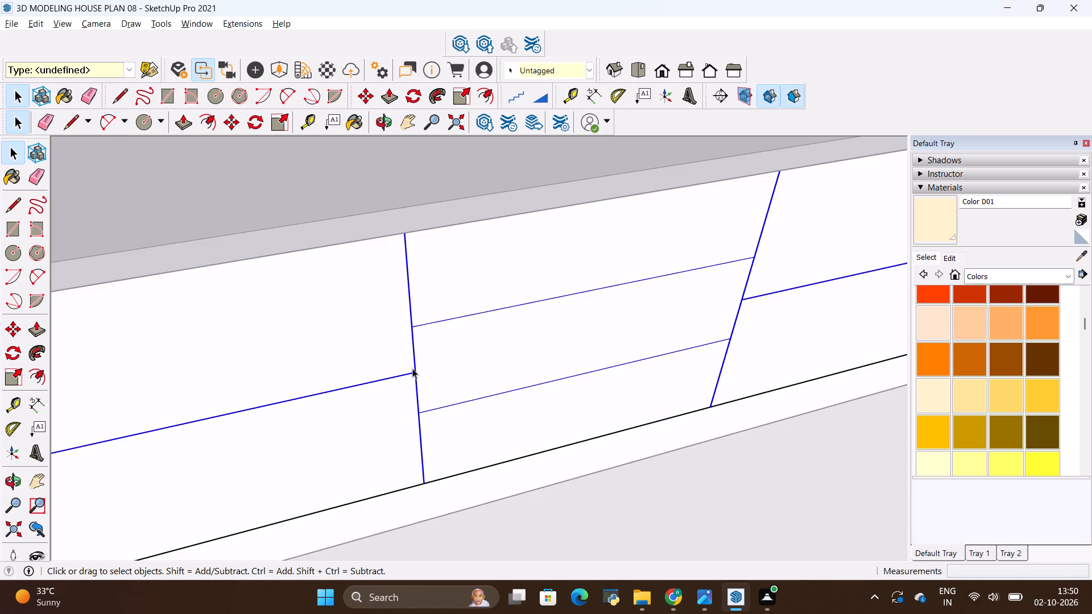
Copy all segments of both vertical drawer-front dividers 0.5" along the front, away from the cabinet's inner corner.
{"action": "left_click", "coordinate": [416, 363]}
{"action": "left_click", "coordinate": [417, 366]}
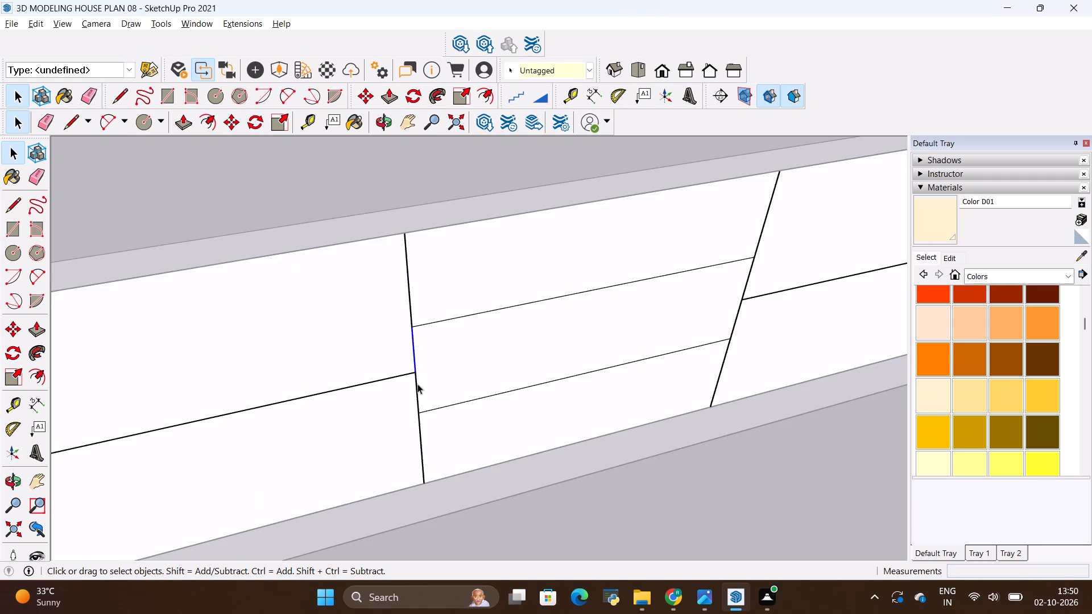
{"action": "left_click", "coordinate": [417, 384]}
{"action": "left_click", "coordinate": [407, 286], "text": "ctrl"}
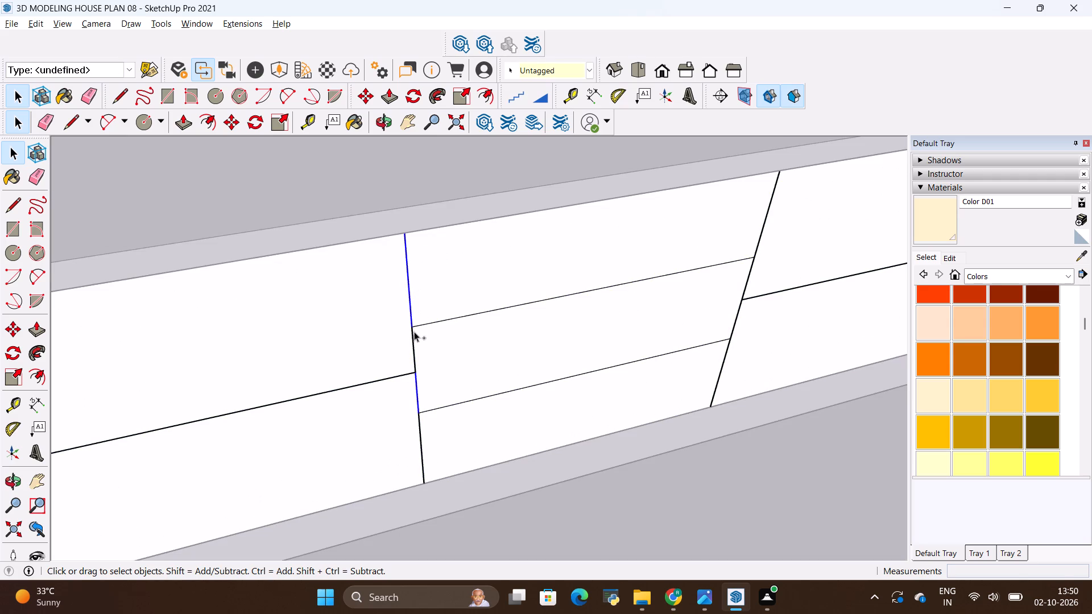
{"action": "left_click", "coordinate": [415, 336], "text": "ctrl"}
{"action": "left_click", "coordinate": [420, 429], "text": "ctrl"}
{"action": "left_click", "coordinate": [760, 237], "text": "ctrl"}
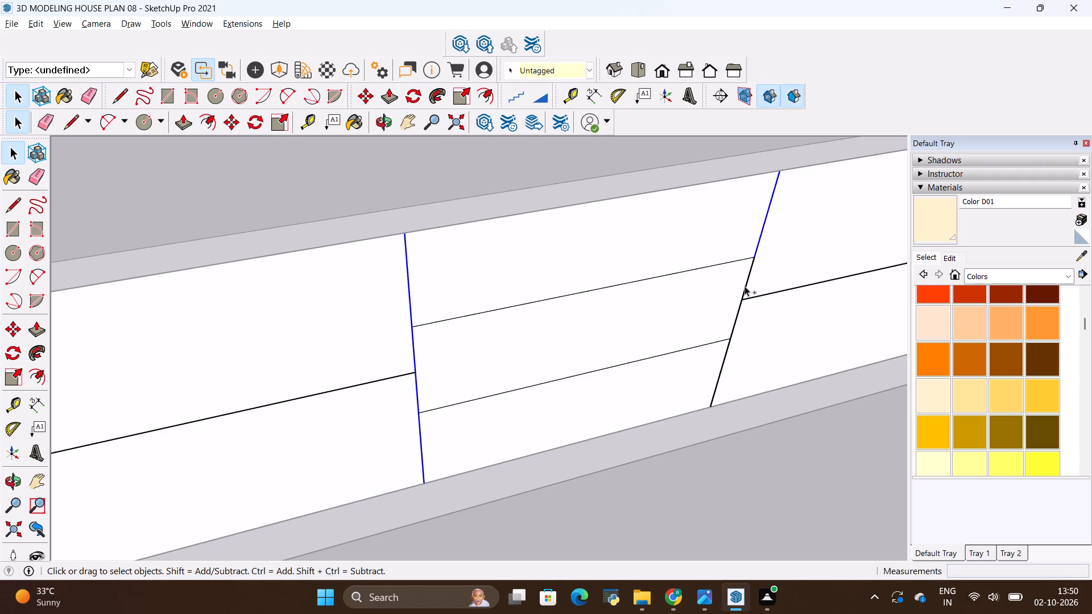
{"action": "left_click", "coordinate": [744, 286], "text": "ctrl"}
{"action": "left_click", "coordinate": [738, 315], "text": "ctrl"}
{"action": "left_click", "coordinate": [725, 358], "text": "ctrl"}
{"action": "key", "text": "m"}
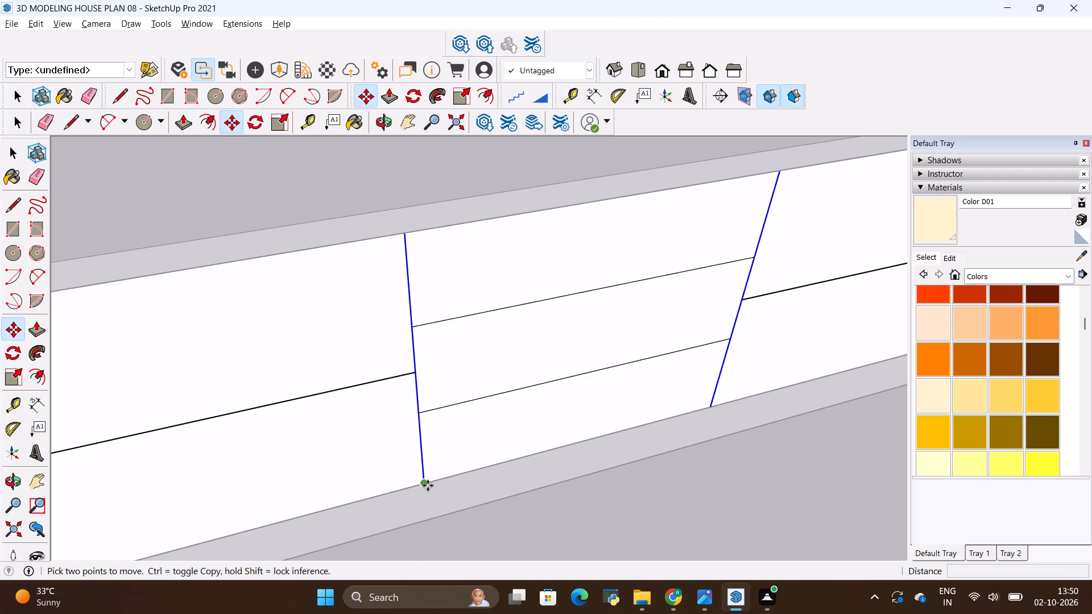
{"action": "left_click", "coordinate": [424, 485]}
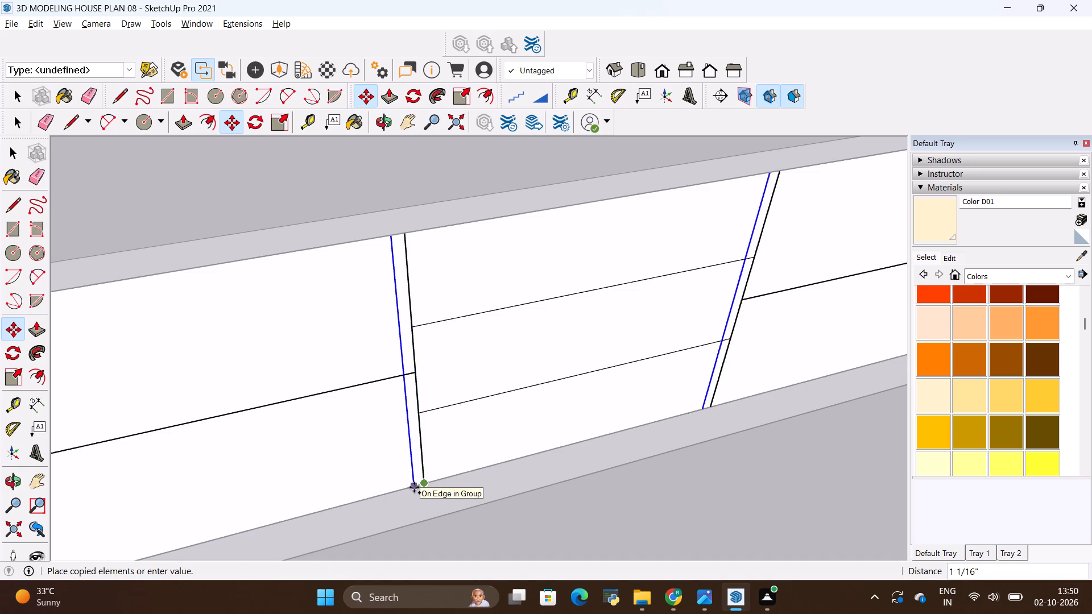
{"action": "scroll", "coordinate": [414, 487], "scroll_direction": "down", "scroll_amount": 3}
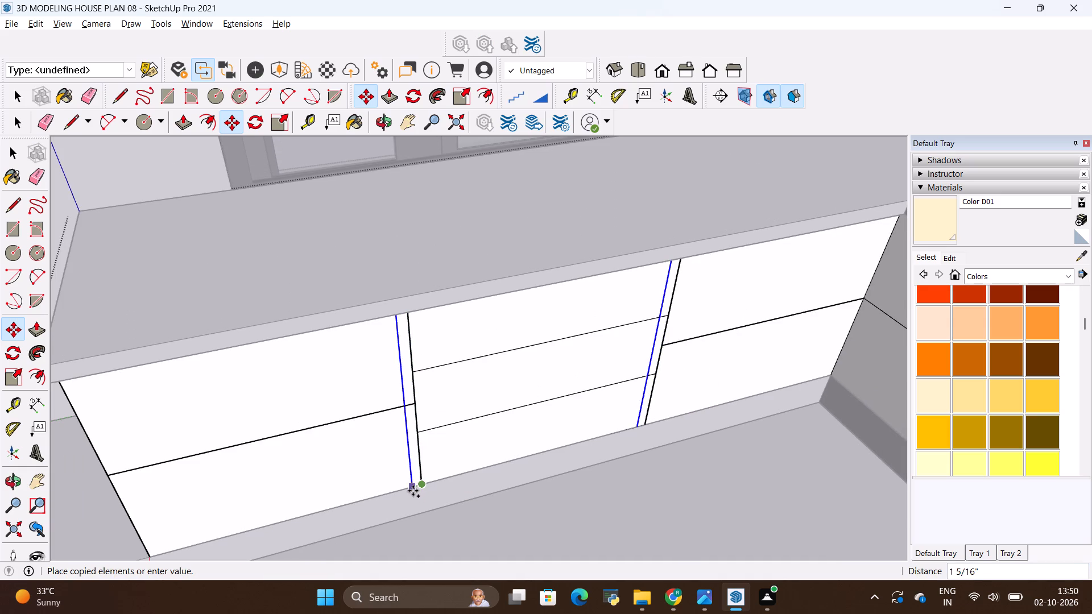
{"action": "key", "text": "BackSpace"}
{"action": "key", "text": "BackSpace"}
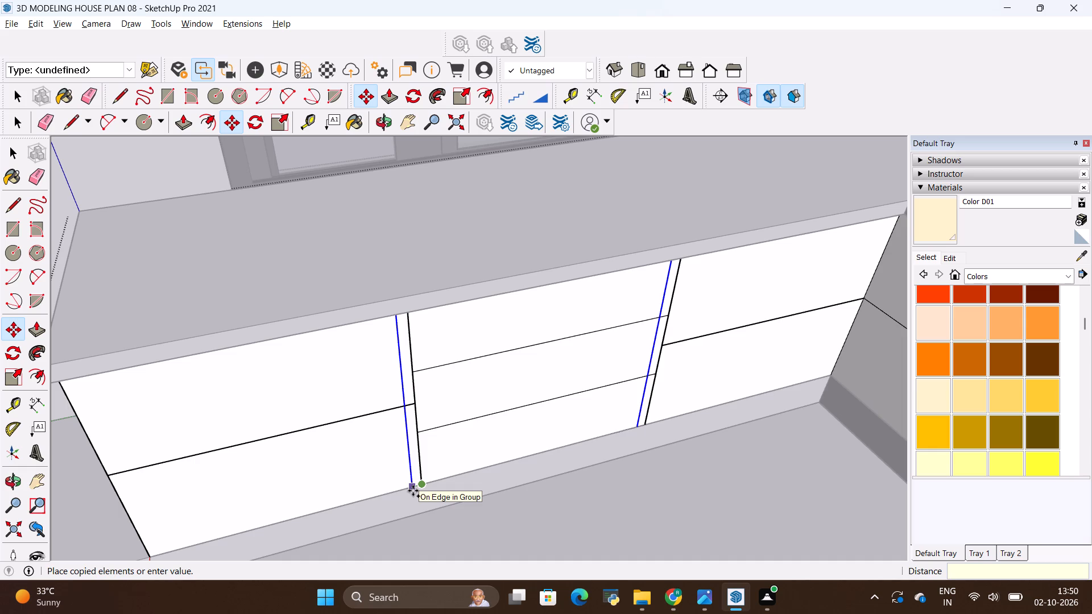
{"action": "type", "text": ".5"}
{"action": "key", "text": "shift+quotedbl"}
{"action": "key", "text": "Return"}
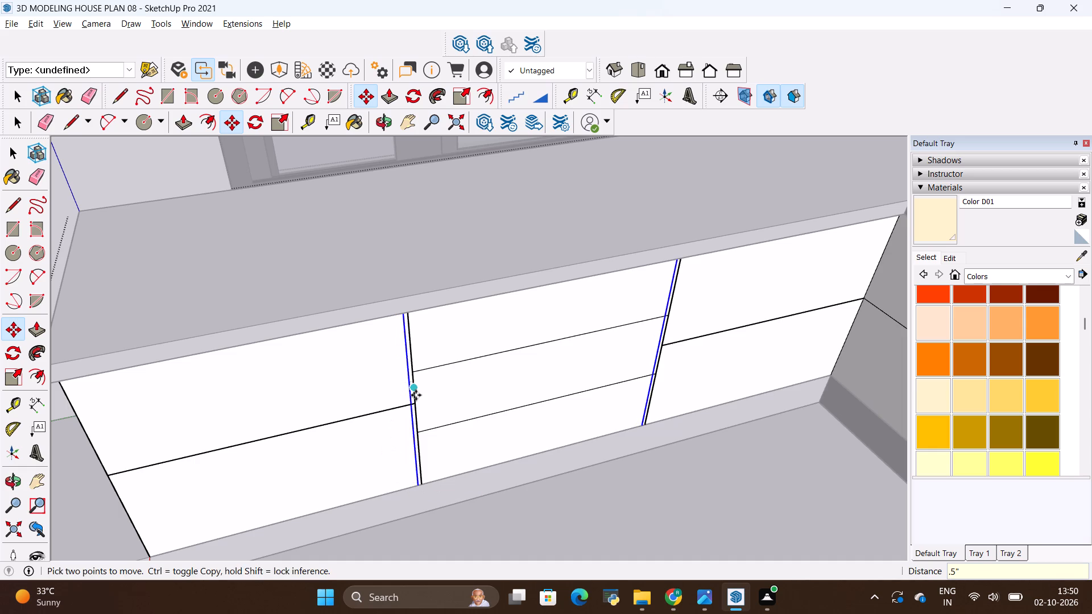
{"action": "key", "text": "Return"}
{"action": "scroll", "coordinate": [349, 404], "scroll_direction": "up", "scroll_amount": 2}
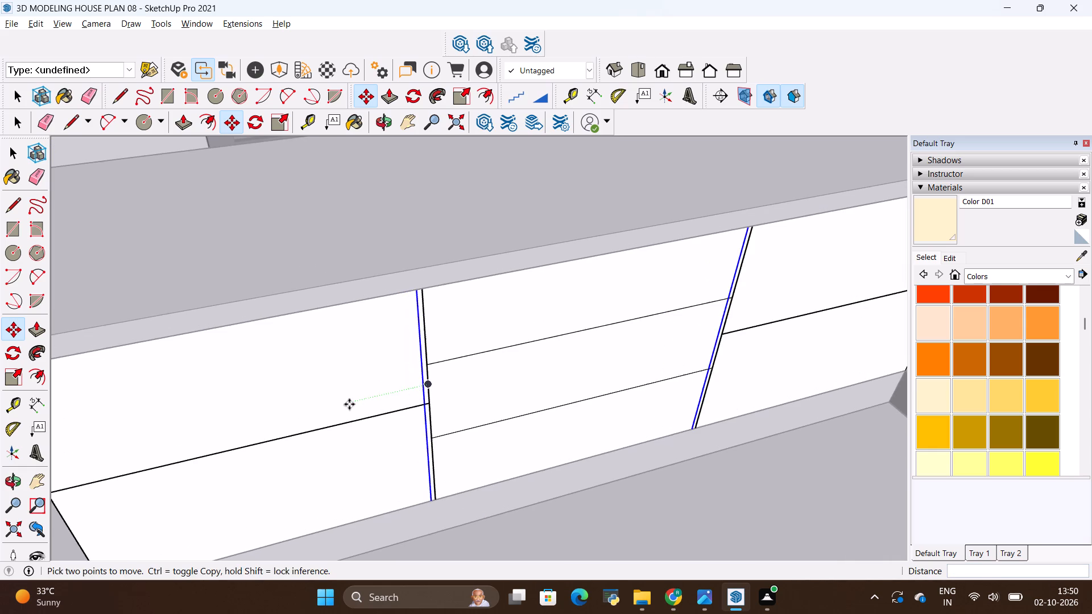
{"action": "scroll", "coordinate": [369, 391], "scroll_direction": "down", "scroll_amount": 3}
{"action": "scroll", "coordinate": [390, 417], "scroll_direction": "up", "scroll_amount": 4}
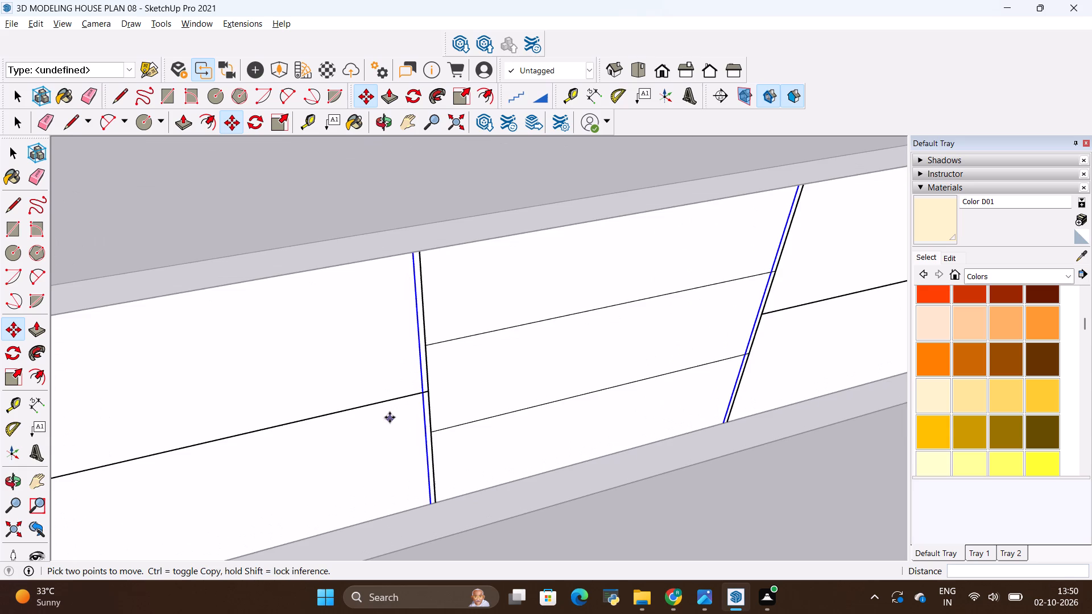
{"action": "scroll", "coordinate": [389, 411], "scroll_direction": "down", "scroll_amount": 1}
{"action": "key", "text": "space"}
{"action": "left_click", "coordinate": [388, 424]}
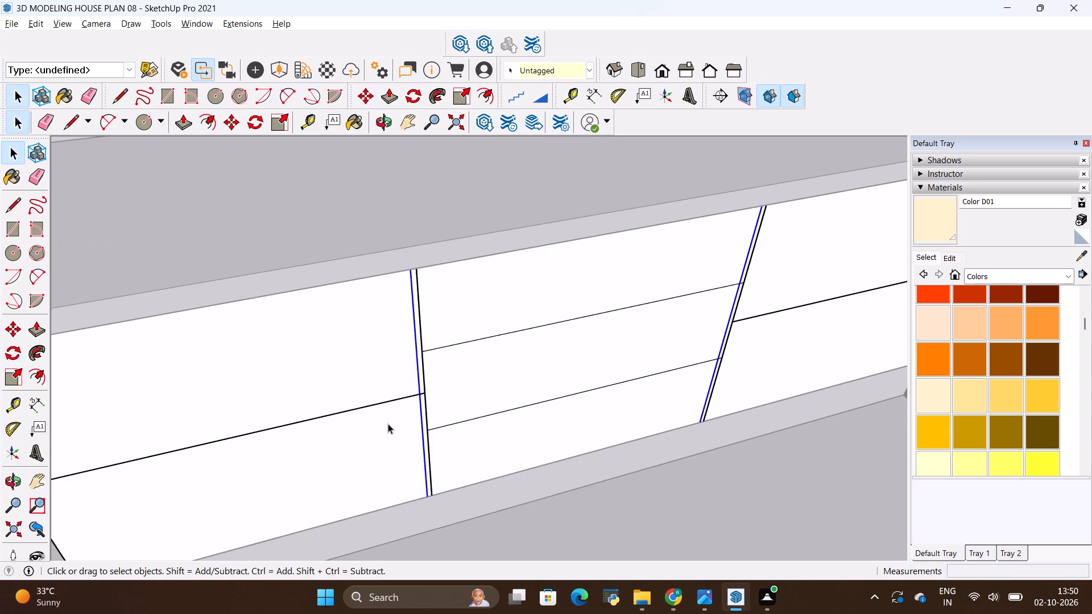
Erase the short piece of the end bay's horizontal divider between the doubled vertical divider lines.
{"action": "scroll", "coordinate": [367, 398], "scroll_direction": "up", "scroll_amount": 2}
{"action": "scroll", "coordinate": [439, 344], "scroll_direction": "up", "scroll_amount": 4}
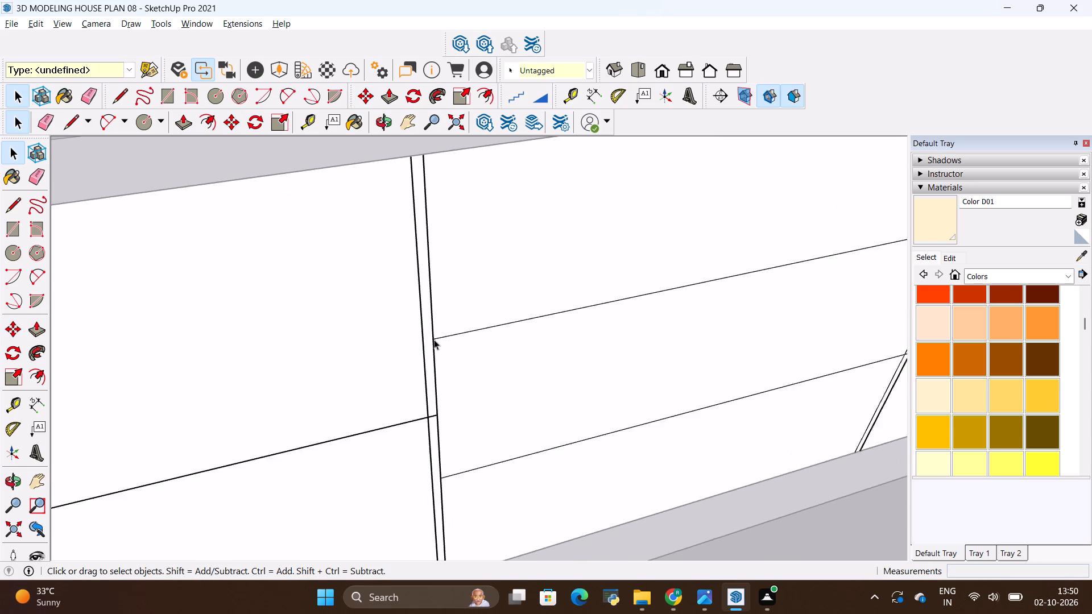
{"action": "scroll", "coordinate": [433, 338], "scroll_direction": "up", "scroll_amount": 2}
{"action": "scroll", "coordinate": [433, 338], "scroll_direction": "down", "scroll_amount": 1}
{"action": "scroll", "coordinate": [424, 438], "scroll_direction": "up", "scroll_amount": 10}
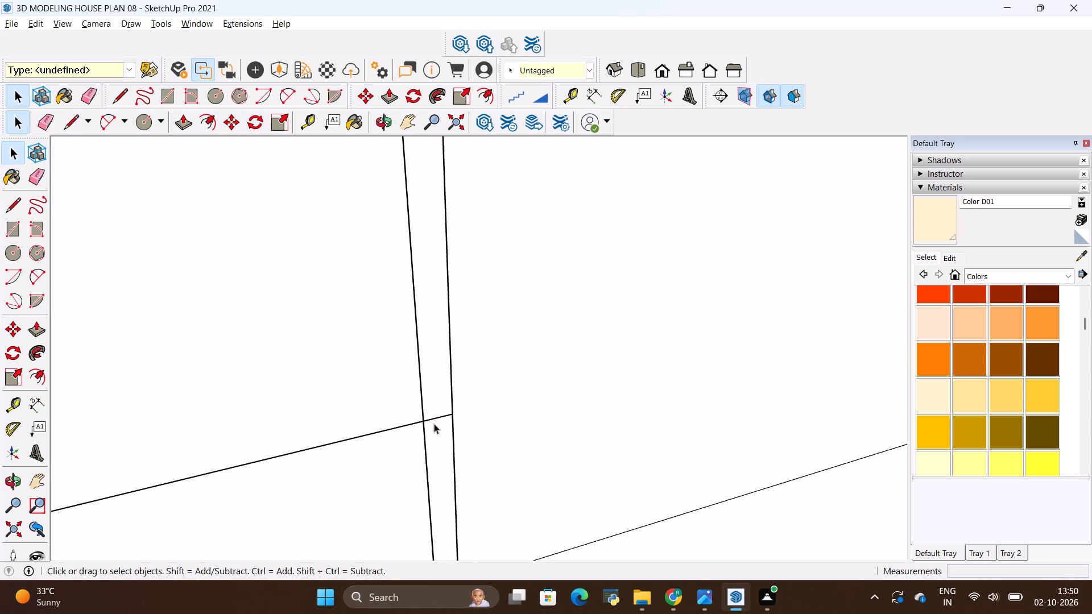
{"action": "key", "text": "e"}
{"action": "left_click_drag", "start_coordinate": [432, 413], "coordinate": [438, 436]}
{"action": "scroll", "coordinate": [429, 397], "scroll_direction": "down", "scroll_amount": 5}
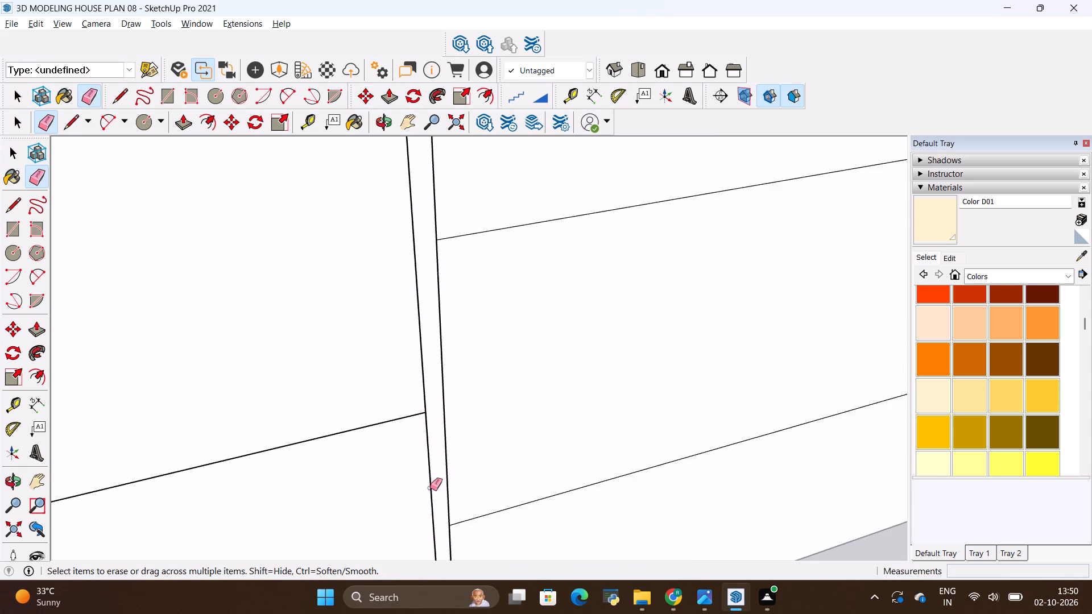
{"action": "scroll", "coordinate": [424, 438], "scroll_direction": "down", "scroll_amount": 12}
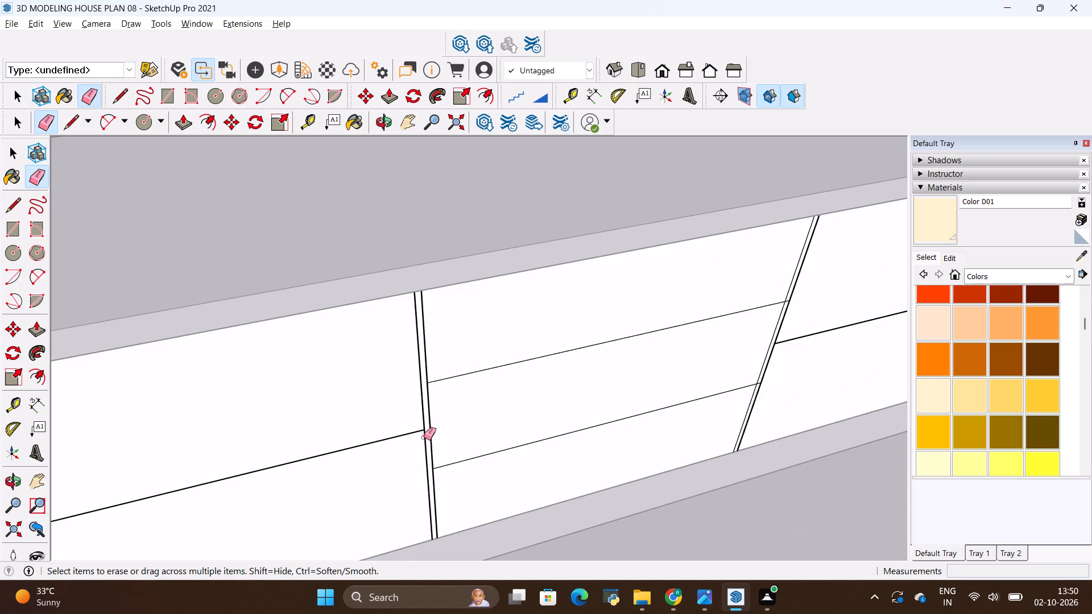
{"action": "scroll", "coordinate": [476, 358], "scroll_direction": "down", "scroll_amount": 2}
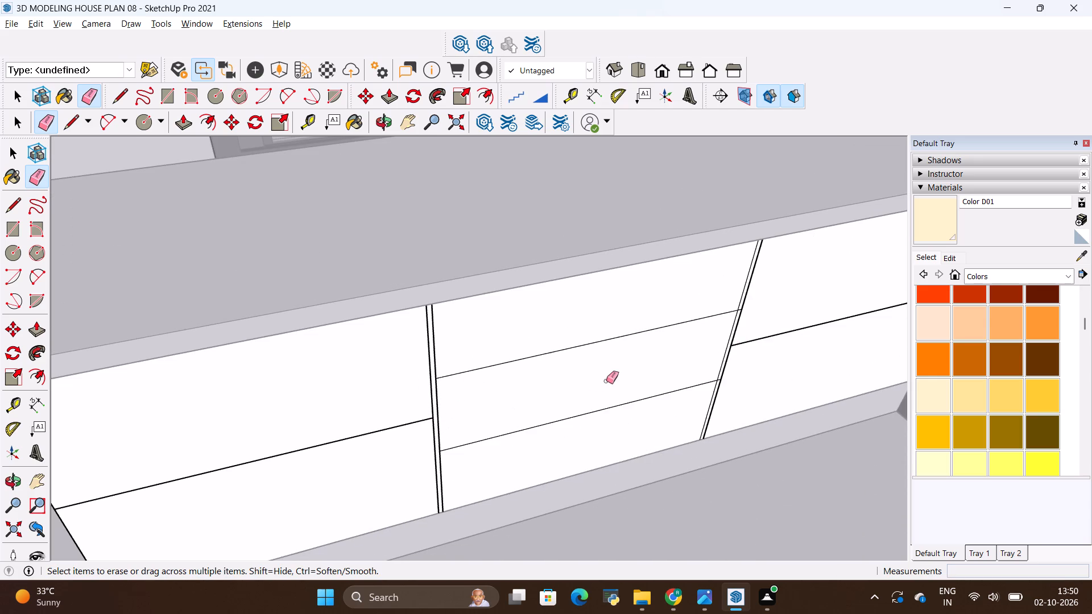
Copy the four horizontal drawer divider lines across the three bays 0.5" upward.
{"action": "middle_click_drag", "start_coordinate": [592, 387], "coordinate": [603, 368]}
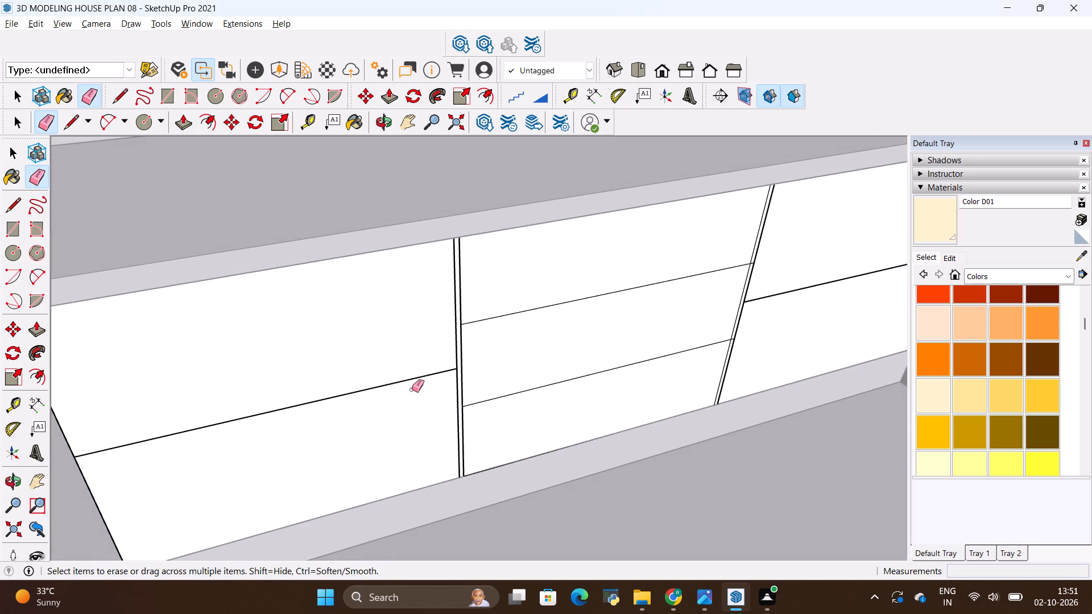
{"action": "scroll", "coordinate": [421, 372], "scroll_direction": "down", "scroll_amount": 1}
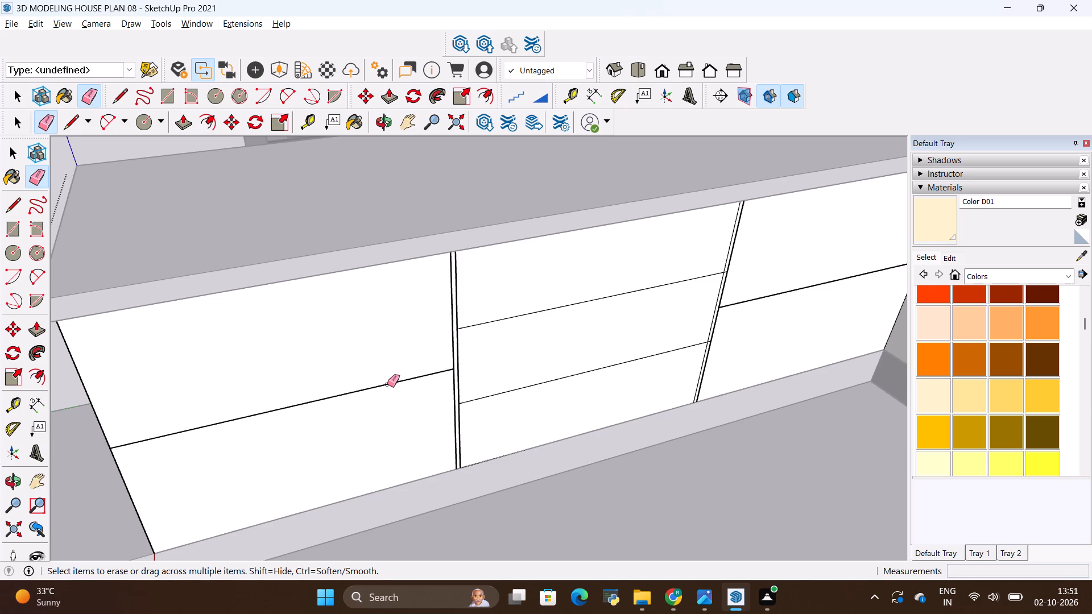
{"action": "key", "text": "space"}
{"action": "left_click", "coordinate": [379, 383]}
{"action": "left_click", "coordinate": [381, 384]}
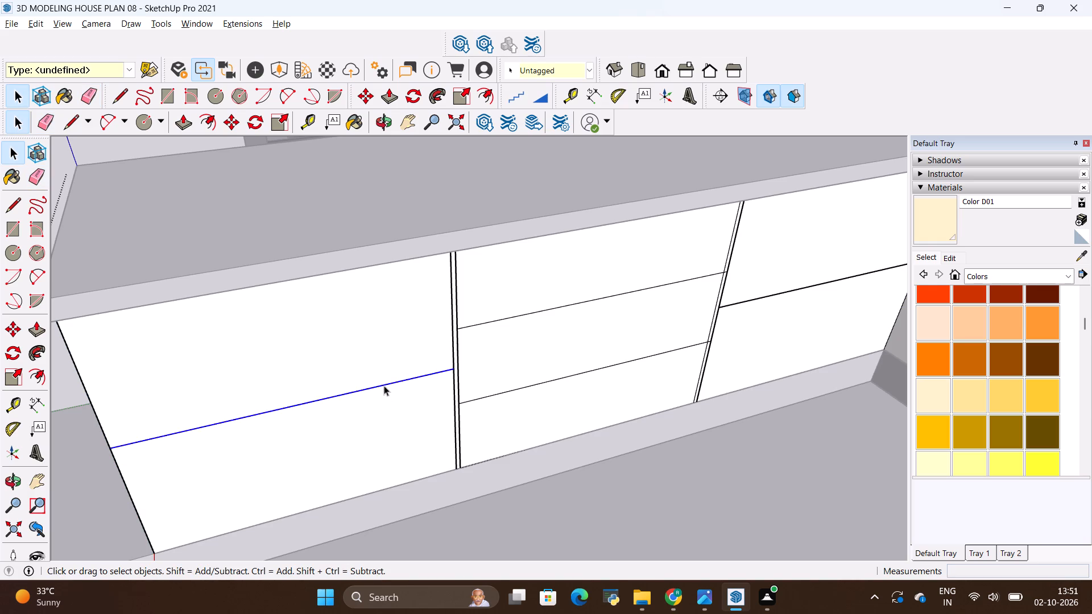
{"action": "left_click", "coordinate": [501, 318], "text": "ctrl"}
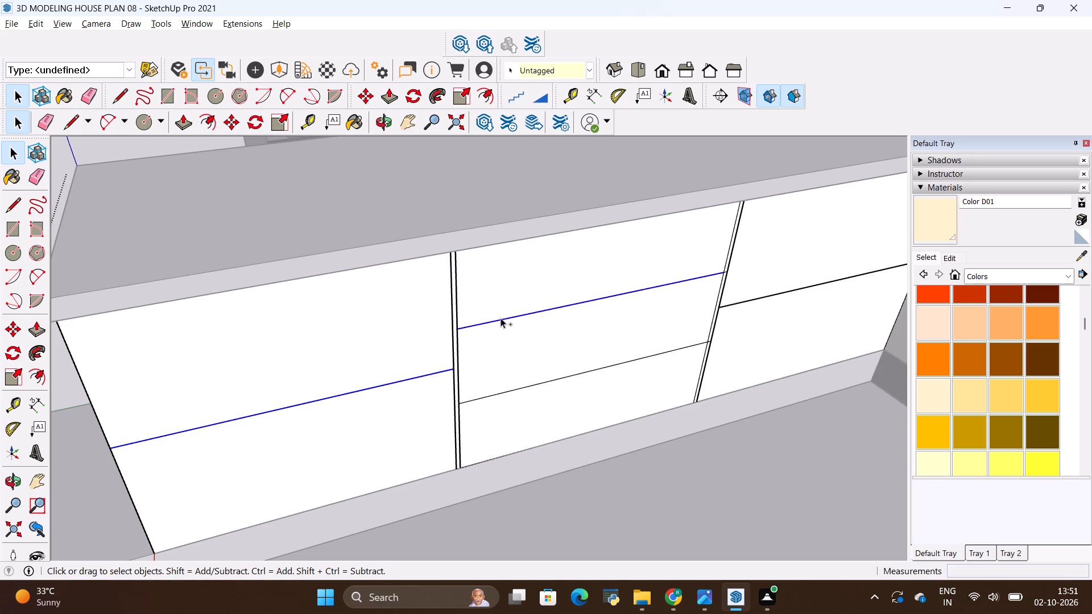
{"action": "left_click", "coordinate": [520, 387], "text": "ctrl"}
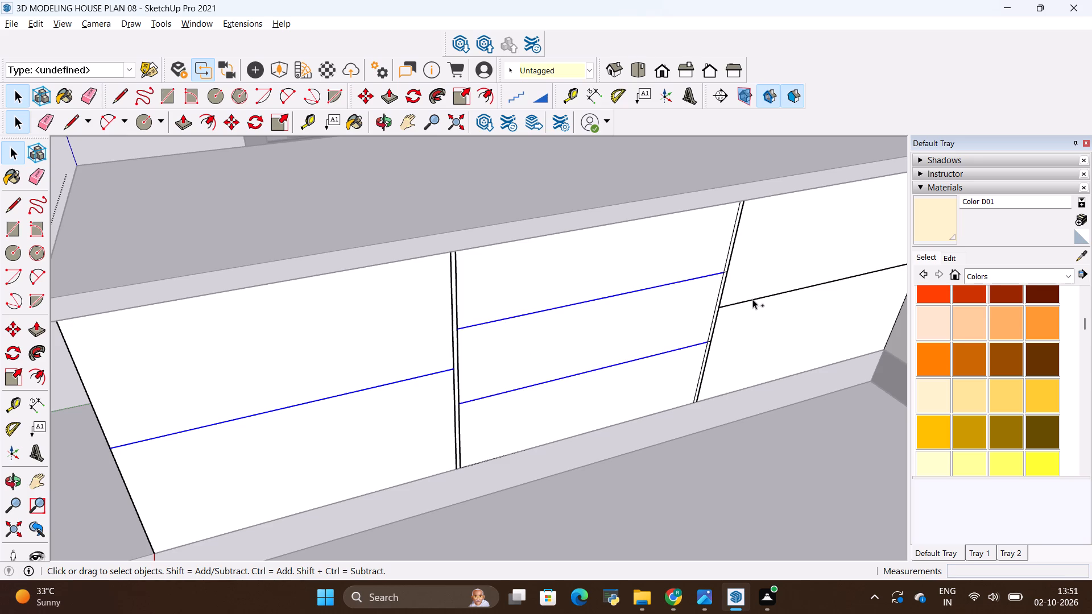
{"action": "left_click", "coordinate": [752, 299], "text": "ctrl"}
{"action": "key", "text": "m"}
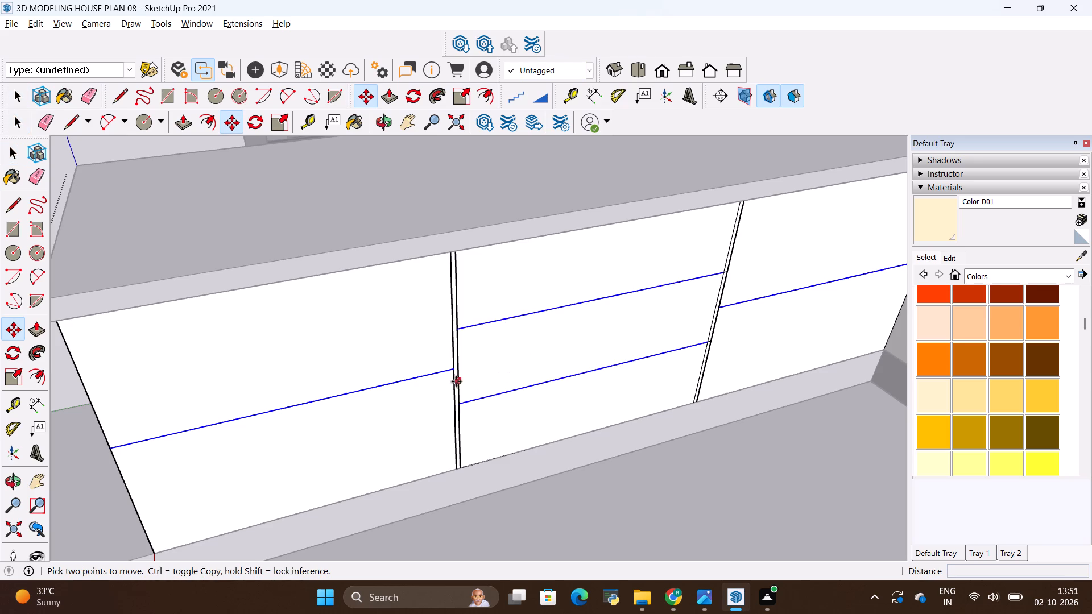
{"action": "left_click", "coordinate": [433, 375]}
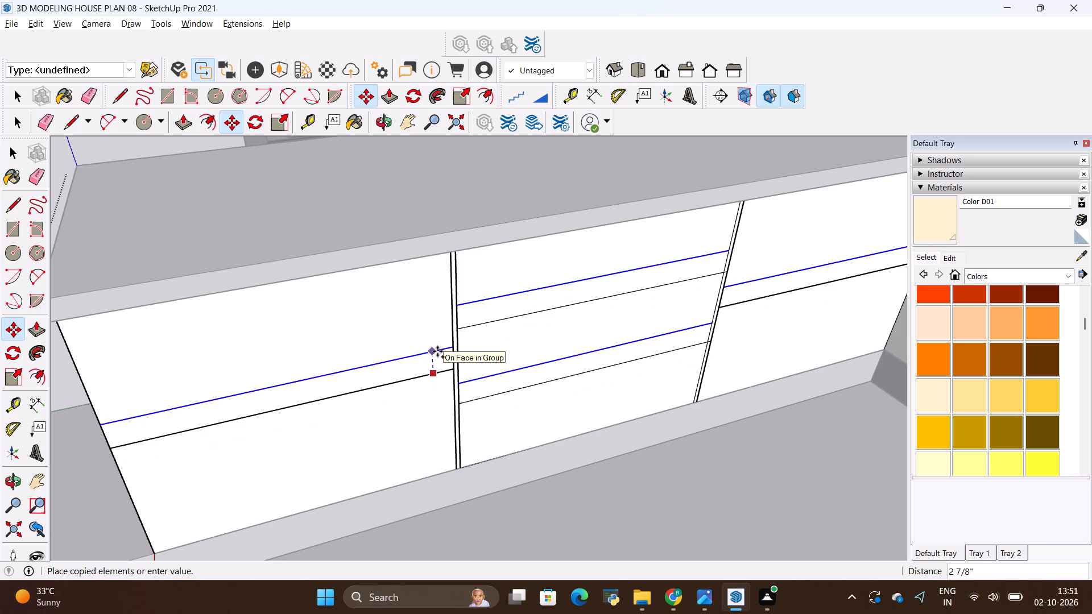
{"action": "key", "text": "BackSpace"}
{"action": "key", "text": "BackSpace"}
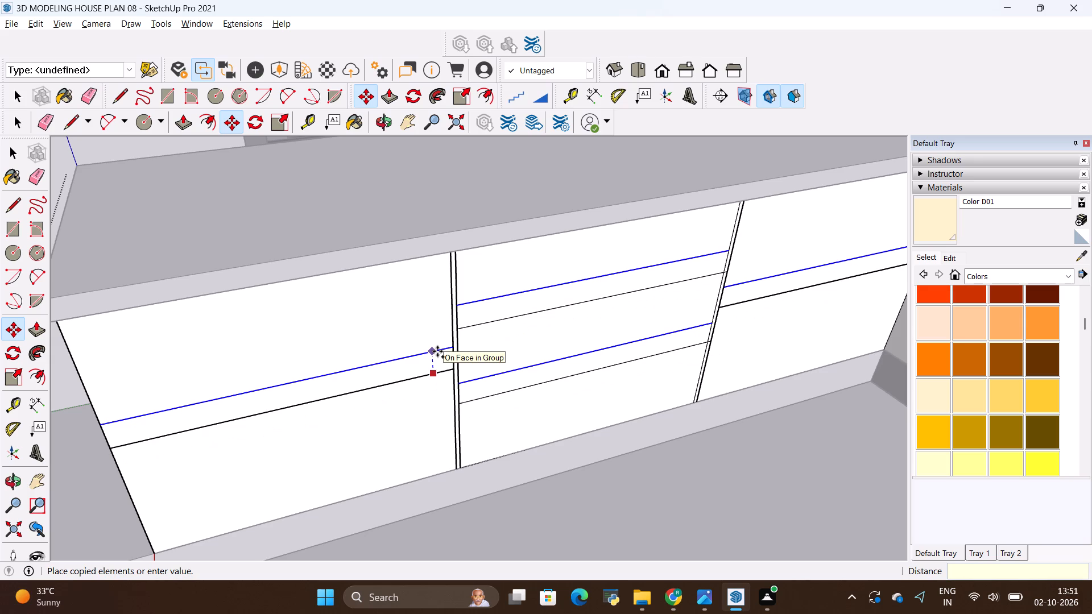
{"action": "type", "text": ".5"}
{"action": "key", "text": "shift+quotedbl"}
{"action": "key", "text": "Return"}
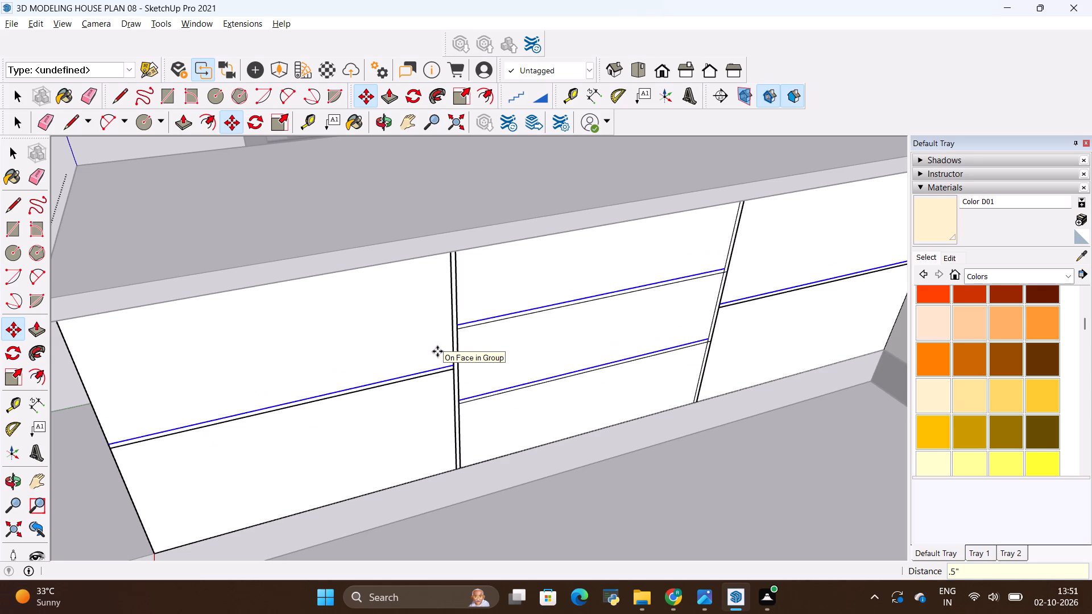
{"action": "key", "text": "space"}
{"action": "left_click", "coordinate": [439, 338]}
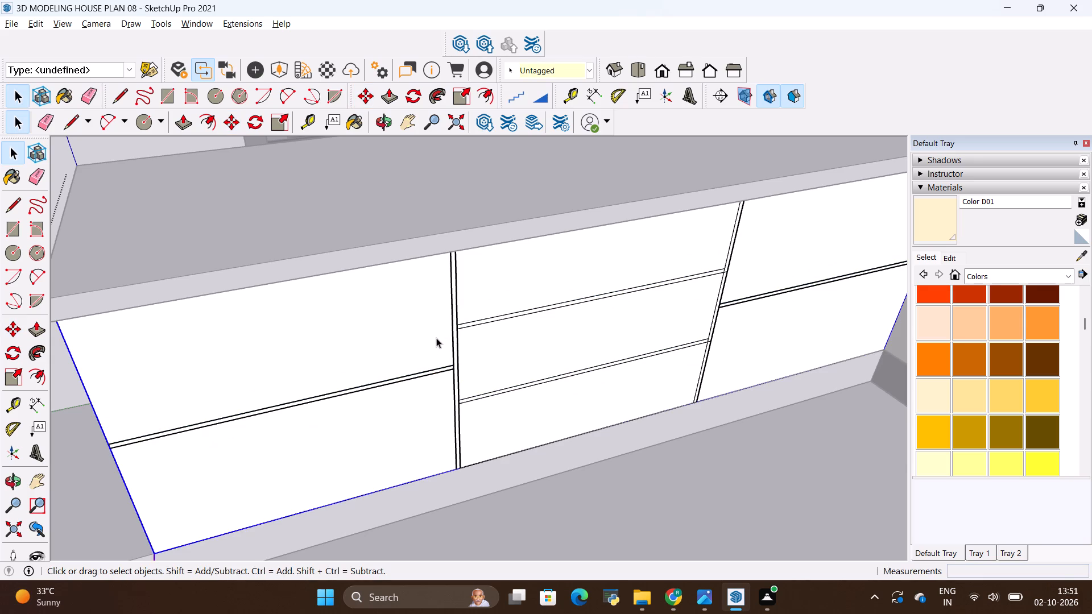
Examine the doubled divider lines and their junctions on the window-side drawer fronts of the base cabinet.
{"action": "scroll", "coordinate": [381, 334], "scroll_direction": "down", "scroll_amount": 3}
{"action": "scroll", "coordinate": [470, 374], "scroll_direction": "down", "scroll_amount": 2}
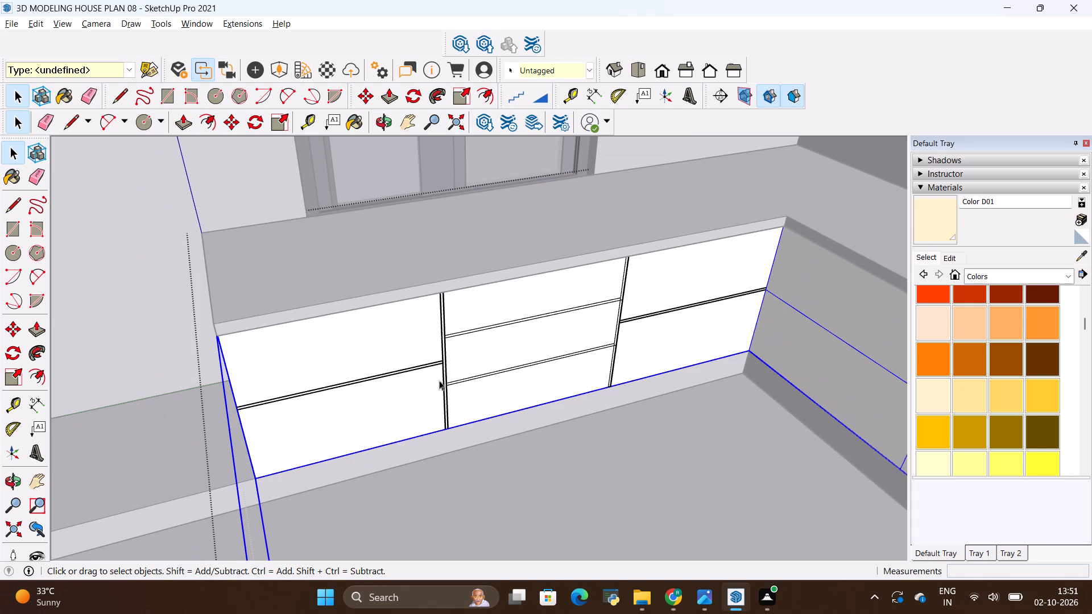
{"action": "key", "text": "space"}
{"action": "scroll", "coordinate": [220, 396], "scroll_direction": "down", "scroll_amount": 1}
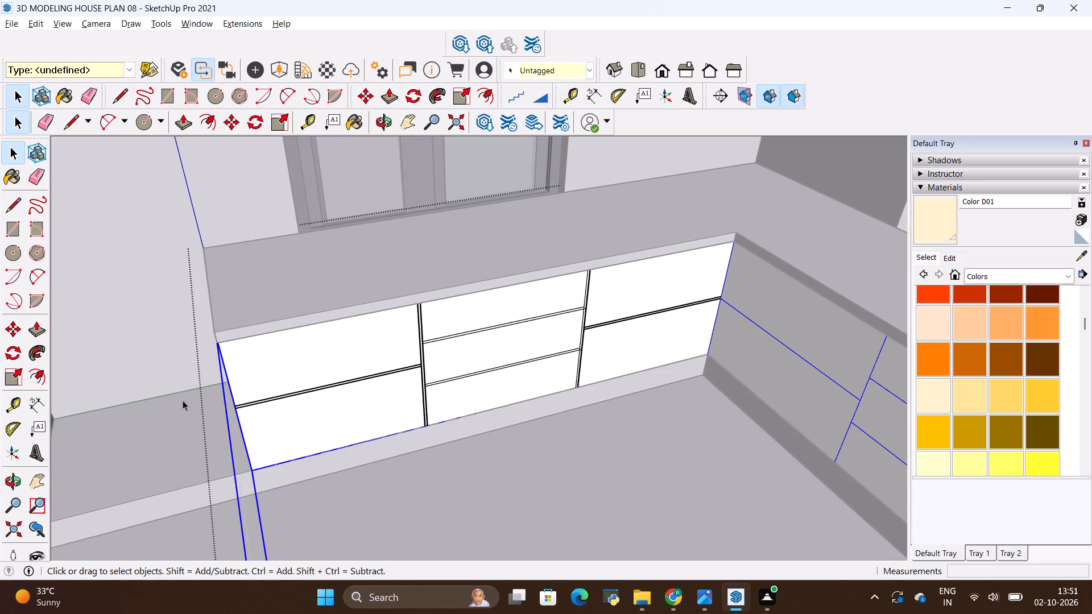
{"action": "scroll", "coordinate": [408, 370], "scroll_direction": "up", "scroll_amount": 3}
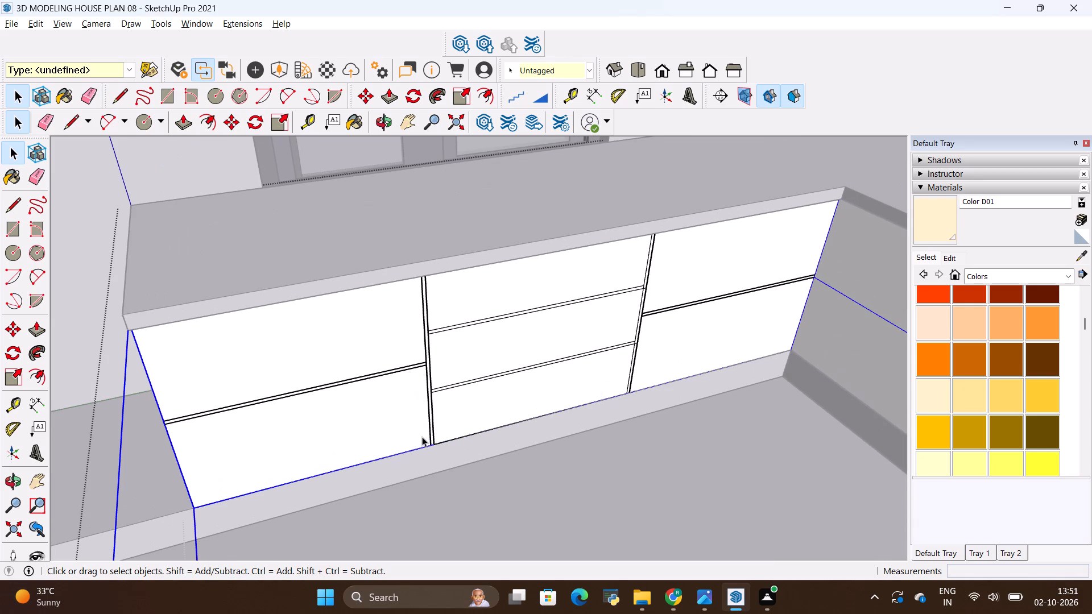
{"action": "key", "text": "space"}
{"action": "left_click", "coordinate": [504, 490]}
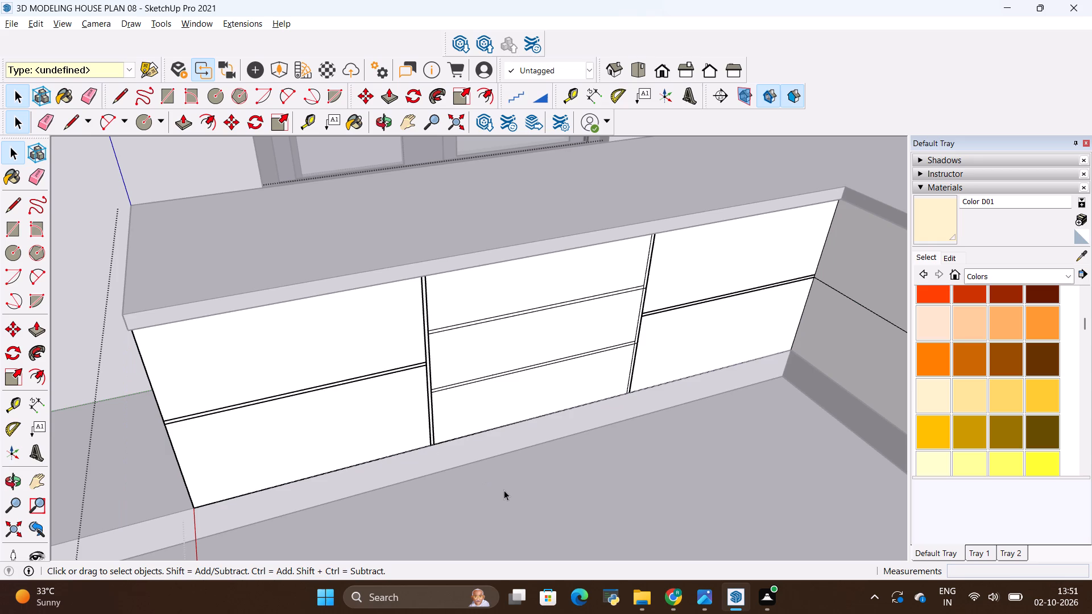
{"action": "left_click", "coordinate": [503, 490]}
{"action": "scroll", "coordinate": [341, 401], "scroll_direction": "down", "scroll_amount": 3}
{"action": "scroll", "coordinate": [399, 343], "scroll_direction": "up", "scroll_amount": 4}
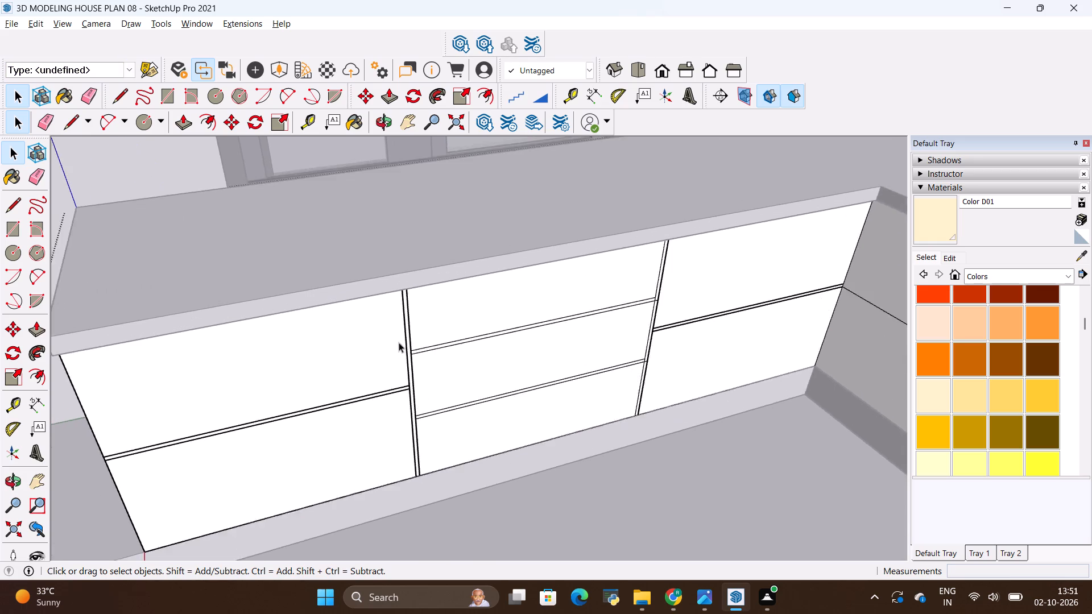
{"action": "scroll", "coordinate": [399, 342], "scroll_direction": "up", "scroll_amount": 6}
{"action": "scroll", "coordinate": [566, 368], "scroll_direction": "down", "scroll_amount": 4}
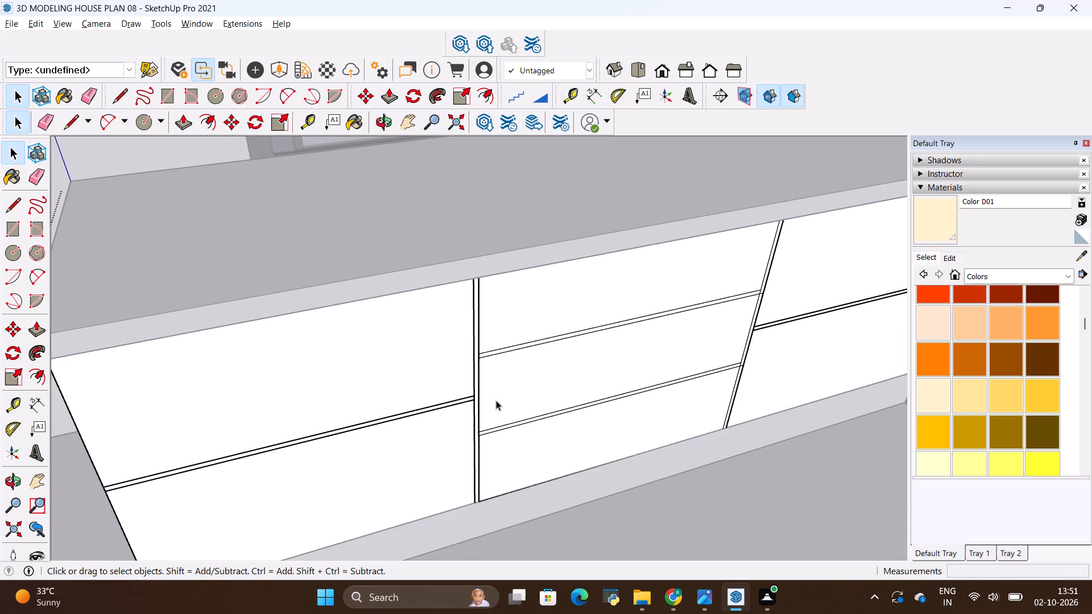
{"action": "scroll", "coordinate": [470, 399], "scroll_direction": "up", "scroll_amount": 19}
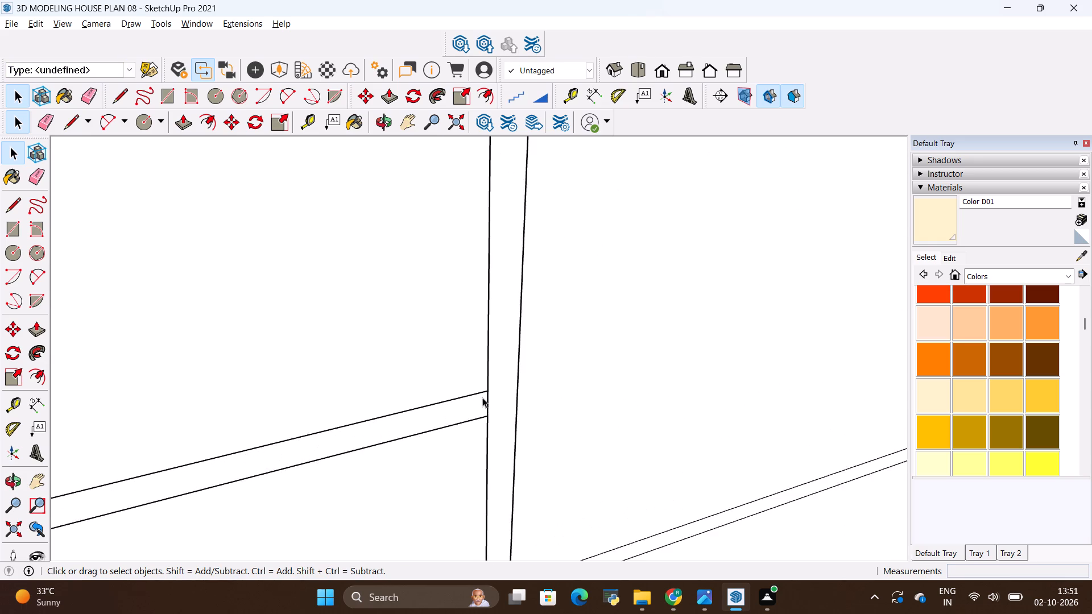
{"action": "scroll", "coordinate": [482, 397], "scroll_direction": "up", "scroll_amount": 6}
{"action": "scroll", "coordinate": [486, 399], "scroll_direction": "down", "scroll_amount": 9}
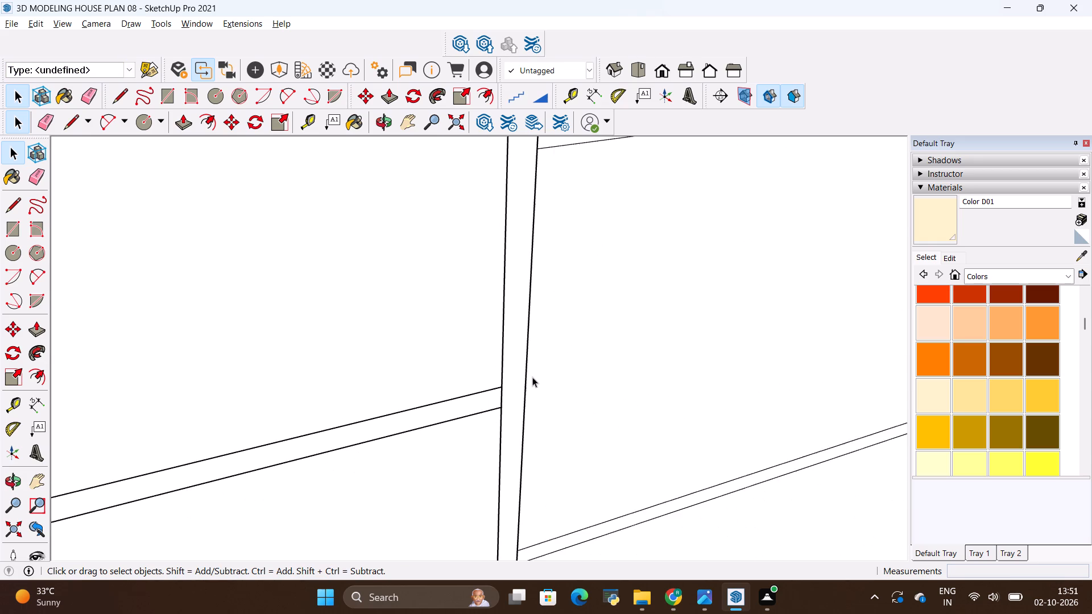
{"action": "scroll", "coordinate": [532, 377], "scroll_direction": "down", "scroll_amount": 6}
{"action": "scroll", "coordinate": [593, 371], "scroll_direction": "down", "scroll_amount": 8}
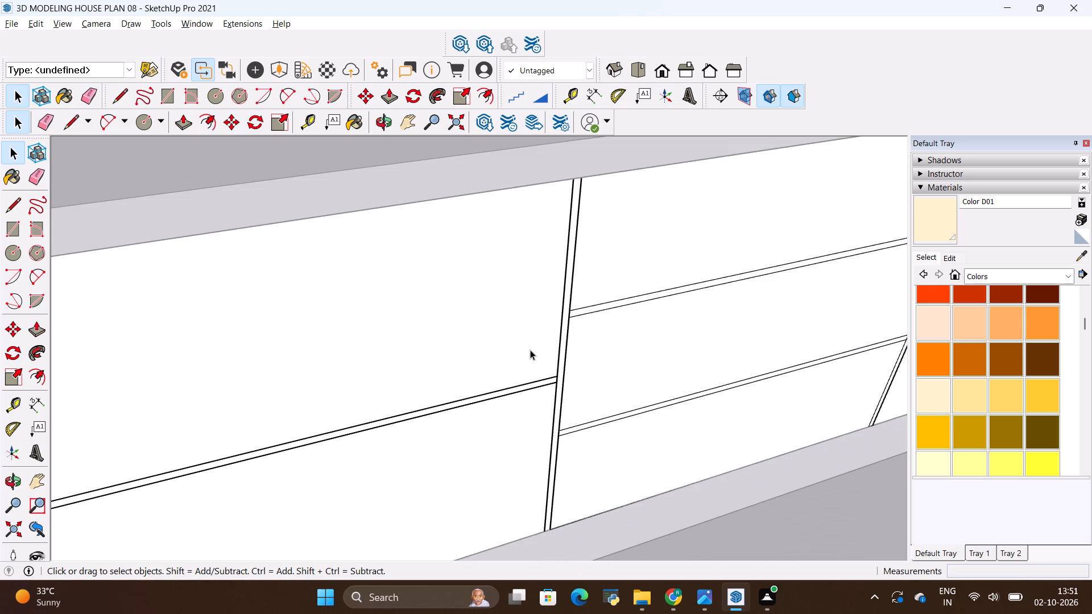
Open the group containing the window-side front face of the L-shaped base cabinet for editing.
{"action": "key", "text": "p"}
{"action": "left_click", "coordinate": [475, 340]}
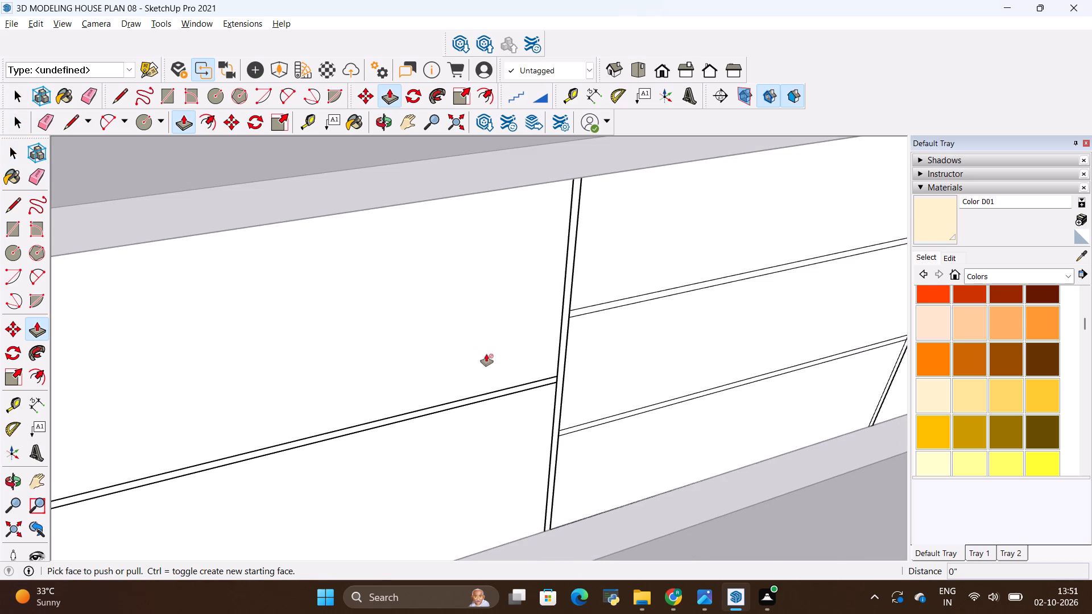
{"action": "key", "text": "space"}
{"action": "double_click", "coordinate": [484, 349]}
{"action": "triple_click", "coordinate": [484, 349]}
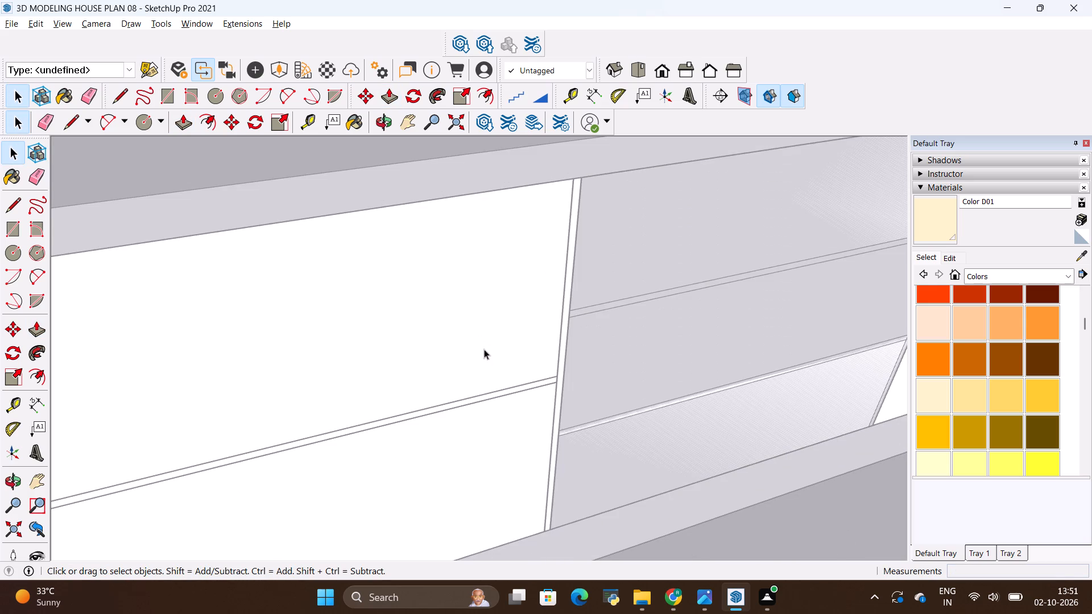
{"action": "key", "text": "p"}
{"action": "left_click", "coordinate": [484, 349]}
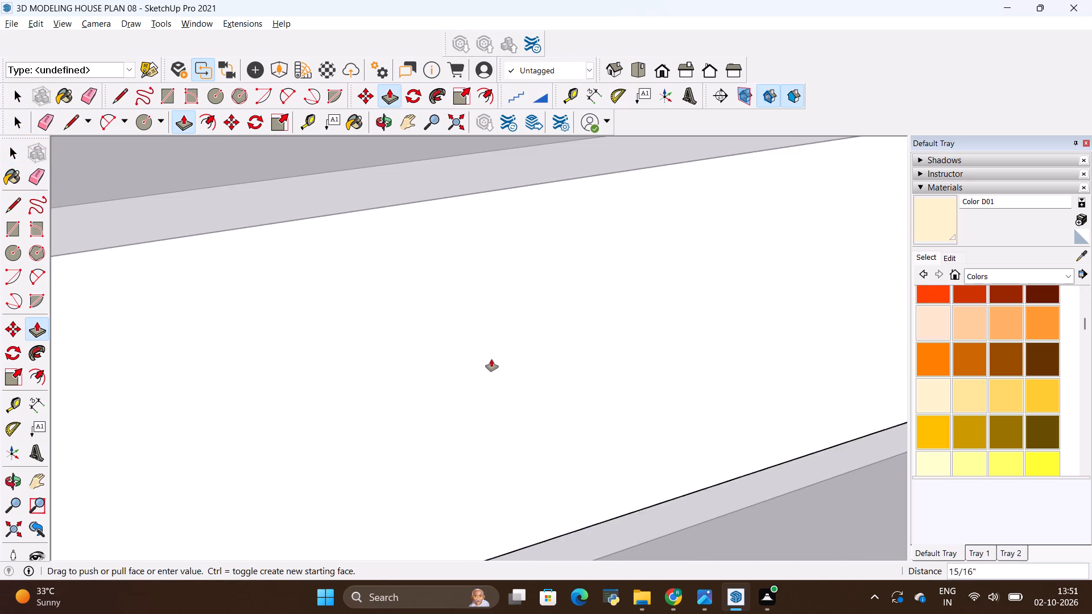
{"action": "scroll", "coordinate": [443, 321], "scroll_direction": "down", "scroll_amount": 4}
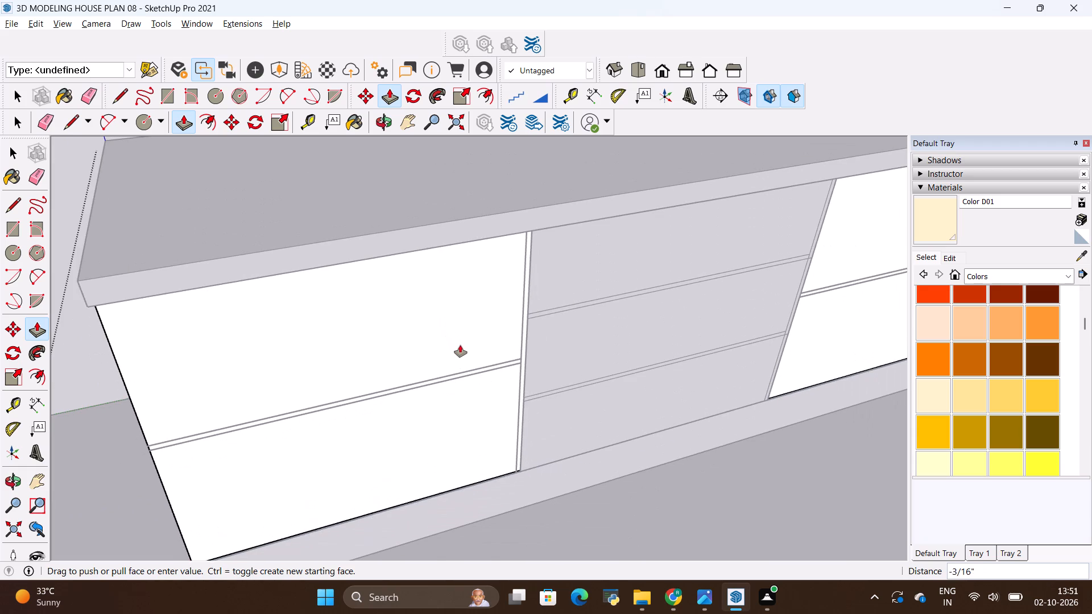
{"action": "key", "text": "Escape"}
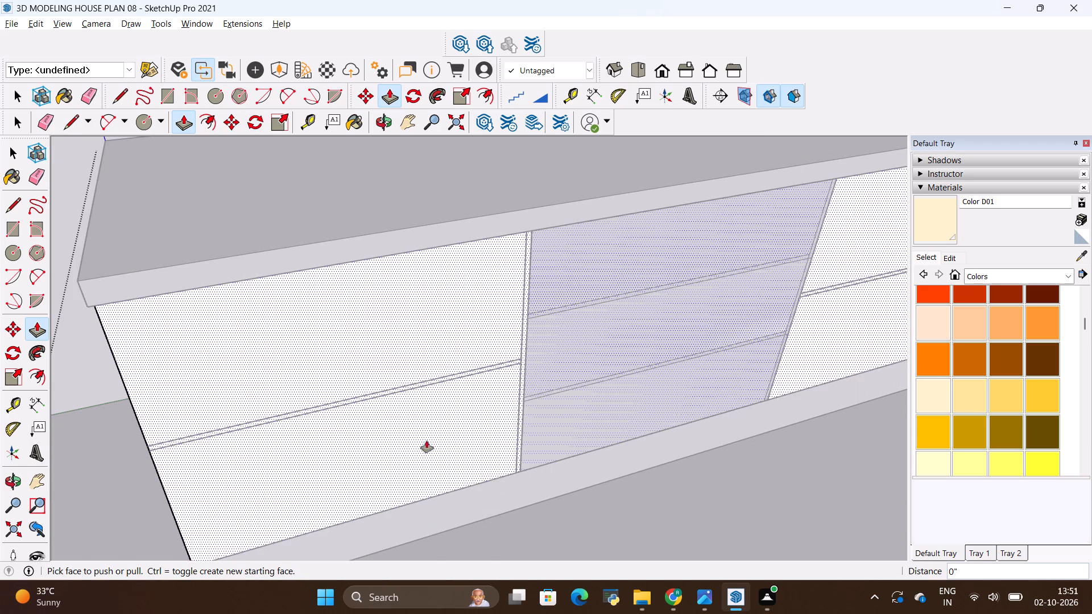
Trace a rectangle about 2' 9 13/16" by 1' 2 1/2" over the end bay's upper drawer front on the window-side leg.
{"action": "middle_click_drag", "start_coordinate": [380, 462], "coordinate": [409, 301]}
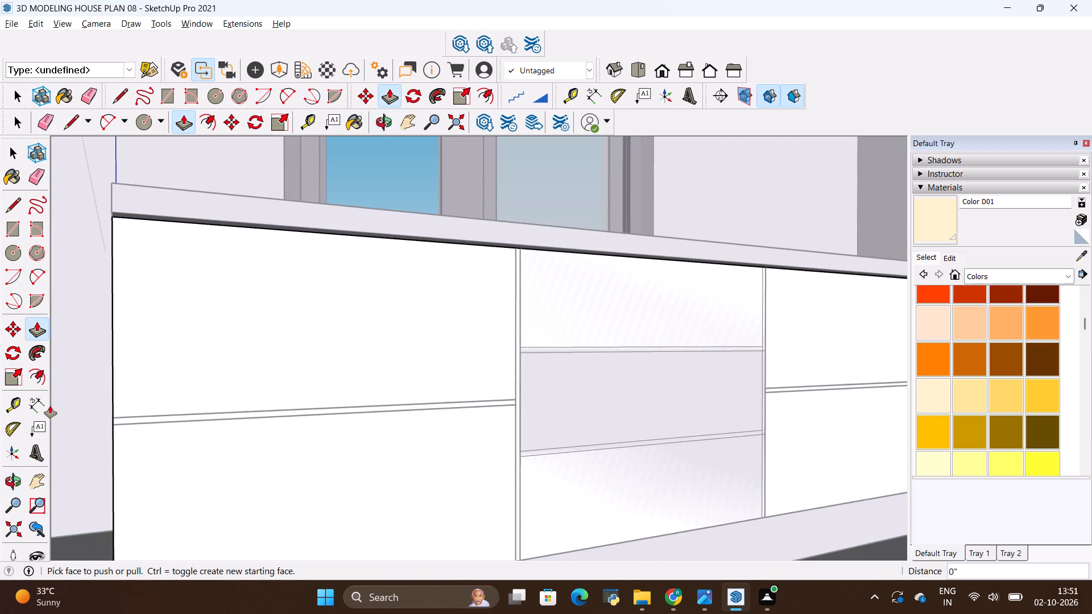
{"action": "key", "text": "r"}
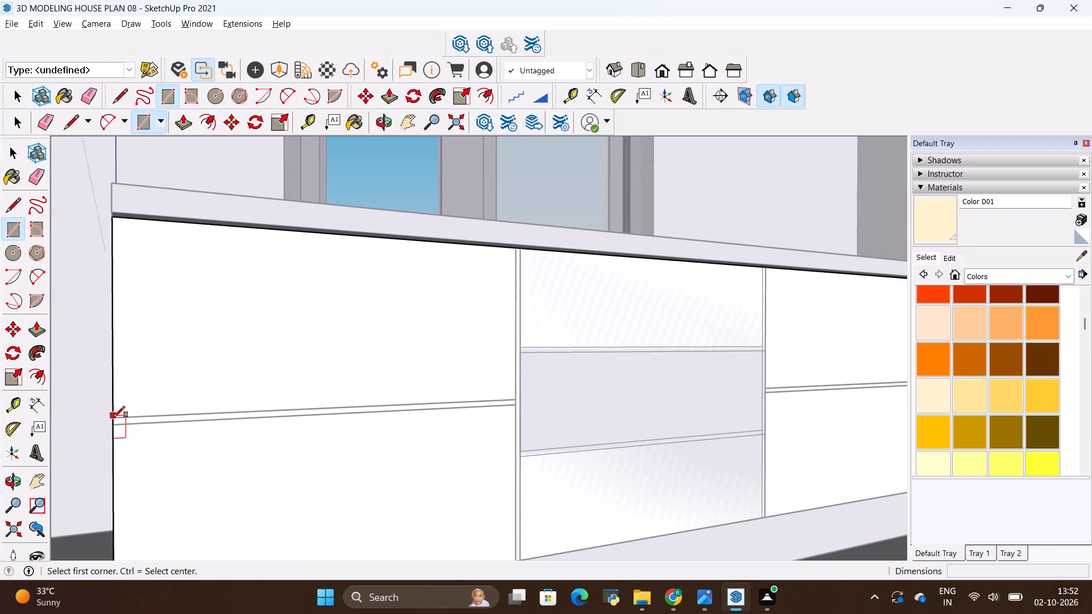
{"action": "left_click", "coordinate": [113, 414]}
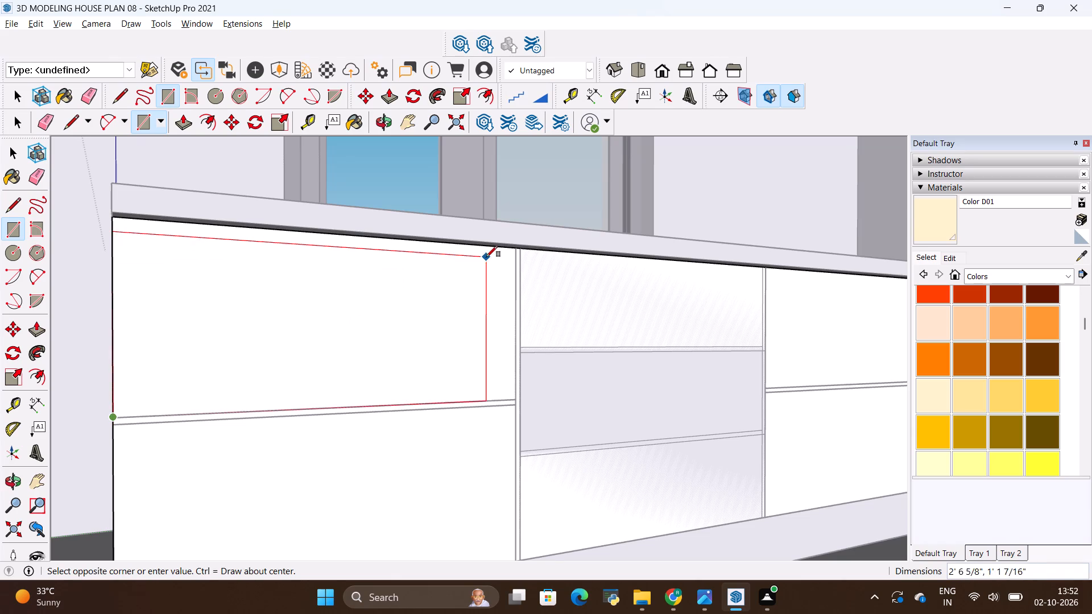
{"action": "left_click", "coordinate": [516, 251]}
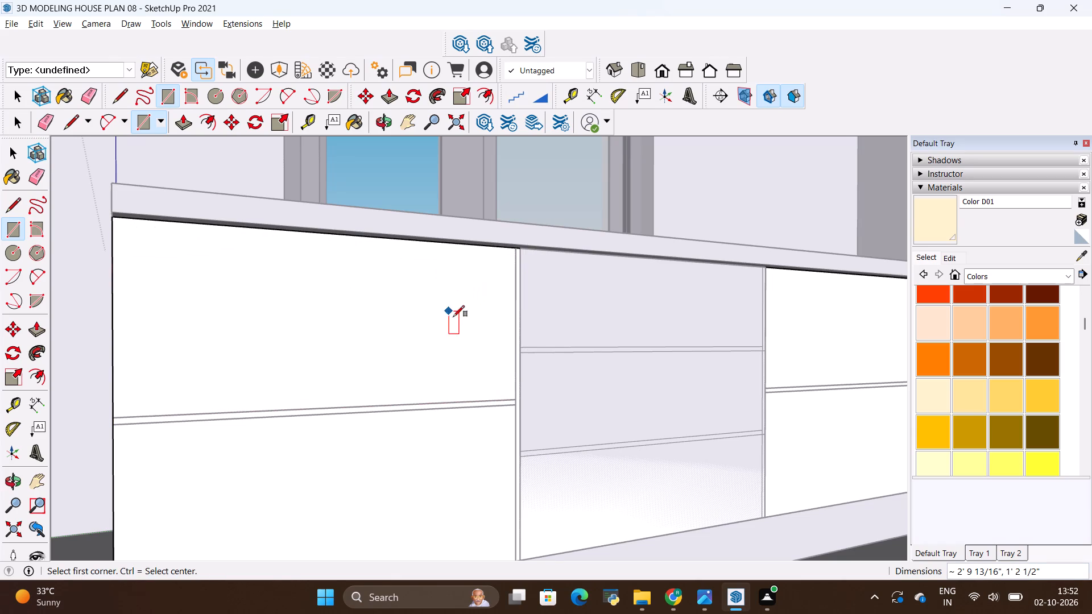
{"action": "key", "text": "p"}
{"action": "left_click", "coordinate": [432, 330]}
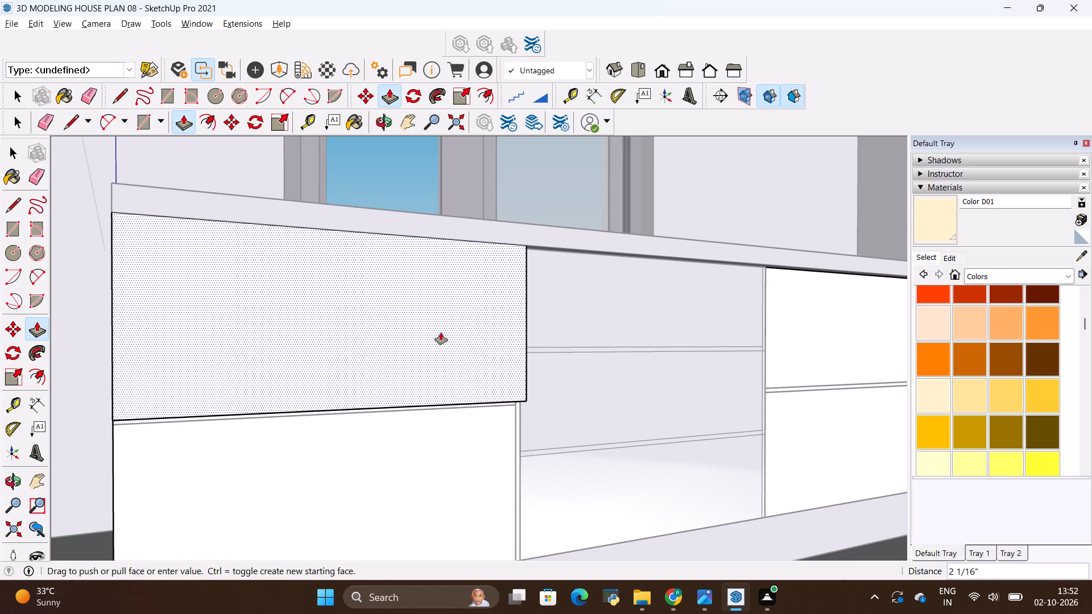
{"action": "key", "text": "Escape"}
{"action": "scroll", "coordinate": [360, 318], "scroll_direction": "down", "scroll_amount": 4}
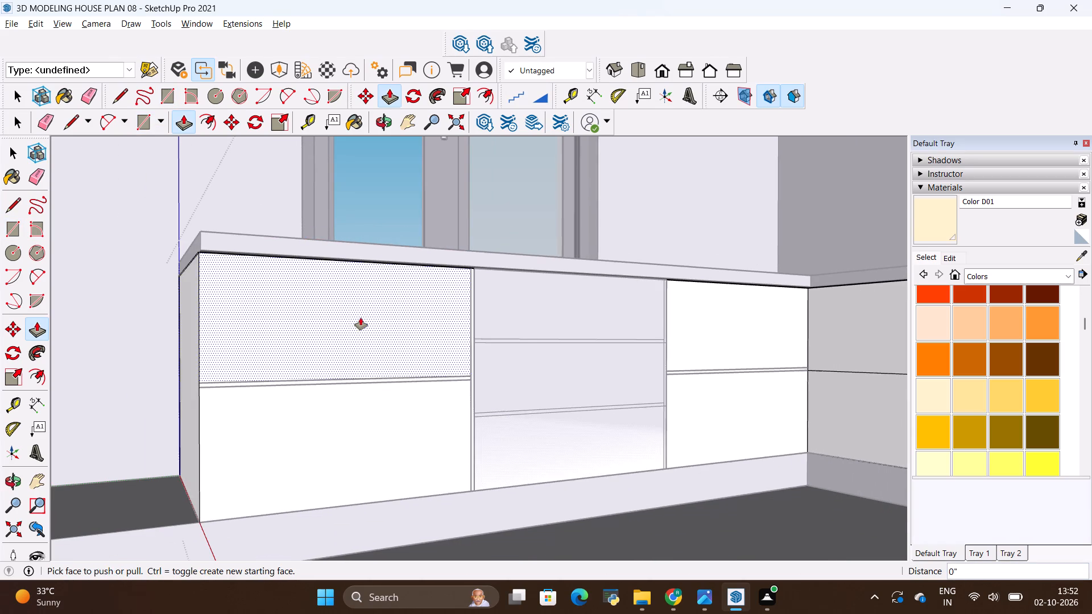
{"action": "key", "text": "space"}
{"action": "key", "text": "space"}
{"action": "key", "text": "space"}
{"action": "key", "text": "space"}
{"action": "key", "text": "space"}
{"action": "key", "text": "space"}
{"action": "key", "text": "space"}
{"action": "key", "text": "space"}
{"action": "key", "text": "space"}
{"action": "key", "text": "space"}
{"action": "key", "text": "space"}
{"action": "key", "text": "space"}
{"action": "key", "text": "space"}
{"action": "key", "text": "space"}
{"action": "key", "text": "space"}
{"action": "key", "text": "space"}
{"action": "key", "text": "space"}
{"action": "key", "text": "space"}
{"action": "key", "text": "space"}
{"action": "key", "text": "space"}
Examine the drawer fronts on the adjoining leg of the L-shaped base cabinet, where the divider lines are still single.
{"action": "middle_click_drag", "start_coordinate": [773, 396], "coordinate": [678, 421]}
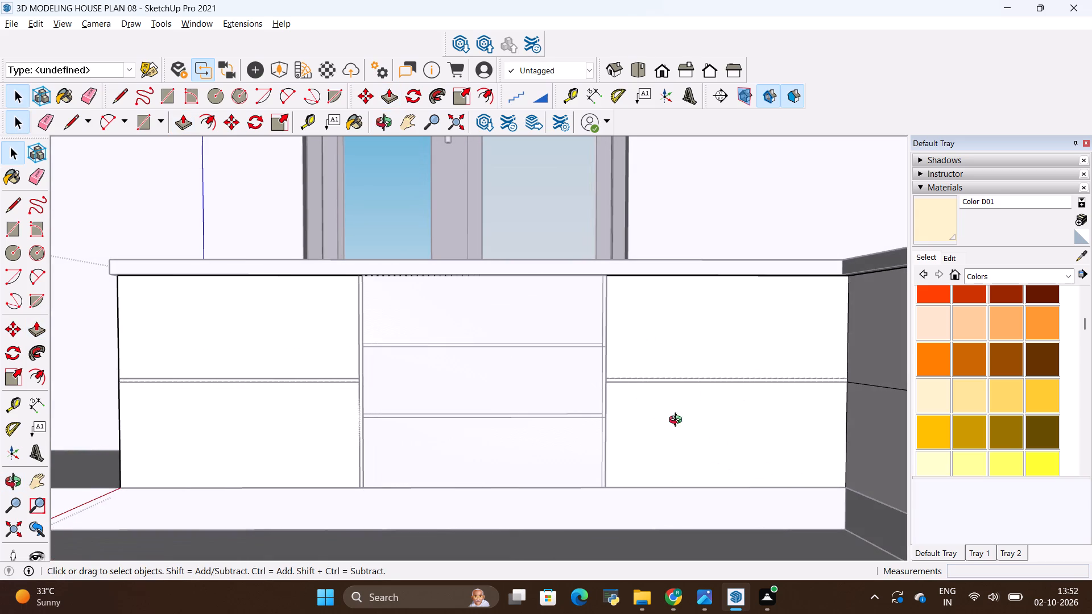
{"action": "middle_click_drag", "start_coordinate": [678, 421], "coordinate": [898, 490]}
{"action": "middle_click_drag", "start_coordinate": [483, 421], "coordinate": [704, 458]}
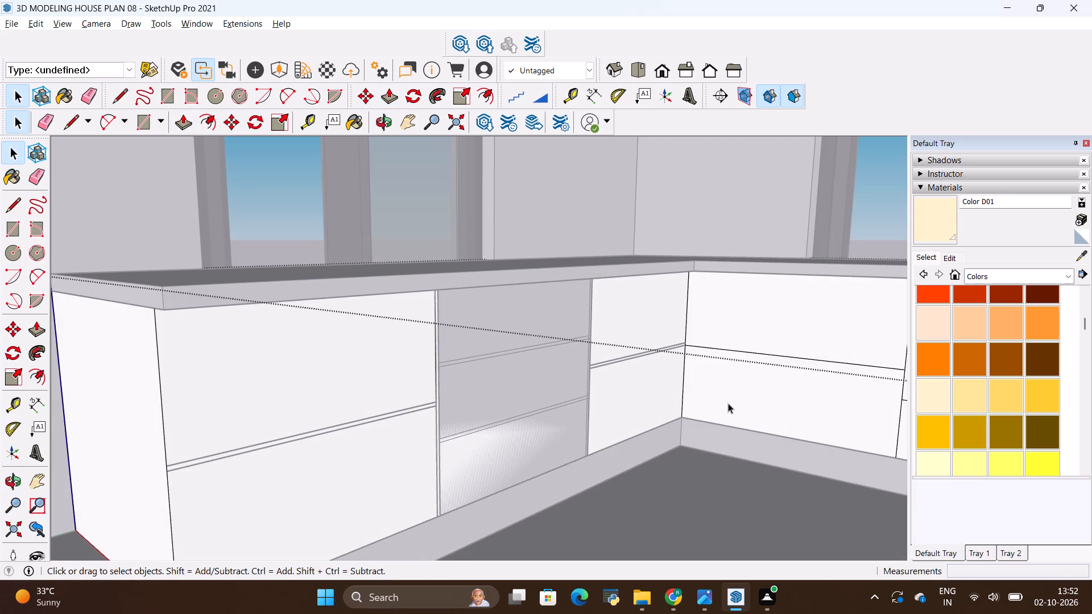
{"action": "middle_click_drag", "start_coordinate": [732, 396], "coordinate": [297, 395], "text": "shift"}
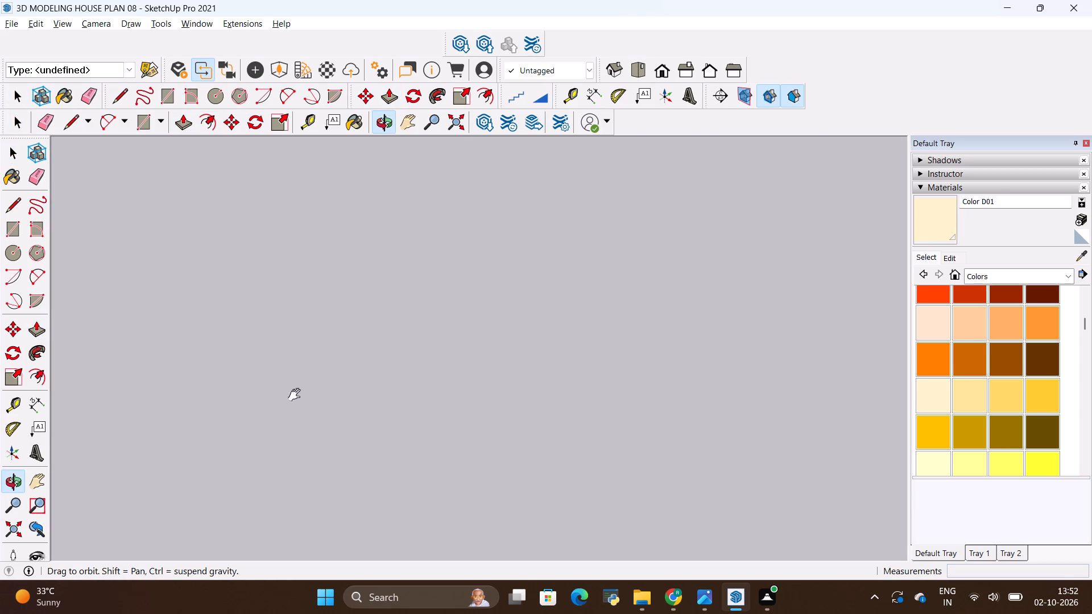
{"action": "middle_click_drag", "start_coordinate": [297, 395], "coordinate": [465, 379], "text": "shift"}
{"action": "scroll", "coordinate": [446, 381], "scroll_direction": "down", "scroll_amount": 1}
{"action": "middle_click_drag", "start_coordinate": [455, 441], "coordinate": [489, 471]}
{"action": "scroll", "coordinate": [456, 442], "scroll_direction": "down", "scroll_amount": 1}
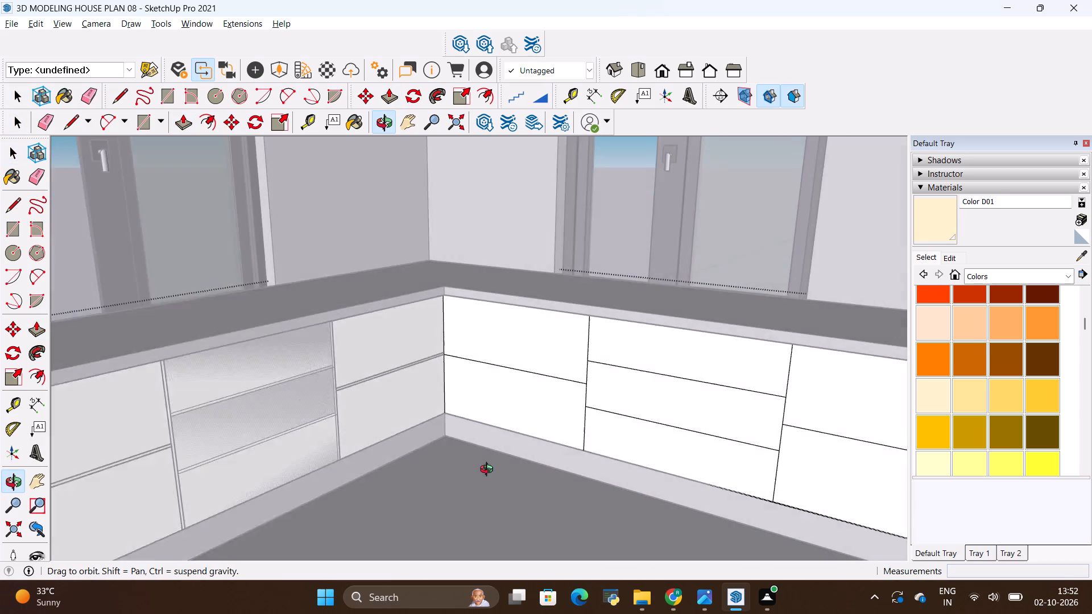
{"action": "middle_click_drag", "start_coordinate": [489, 471], "coordinate": [569, 492]}
{"action": "middle_click", "coordinate": [587, 409]}
{"action": "scroll", "coordinate": [638, 388], "scroll_direction": "up", "scroll_amount": 10}
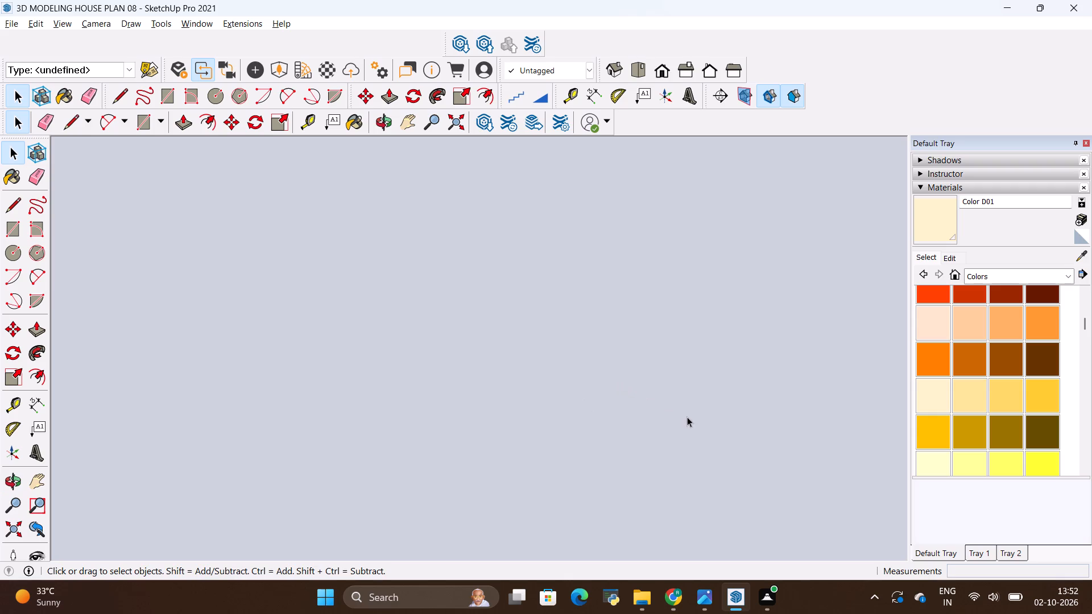
{"action": "scroll", "coordinate": [687, 417], "scroll_direction": "up", "scroll_amount": 20}
{"action": "scroll", "coordinate": [687, 417], "scroll_direction": "up", "scroll_amount": 1}
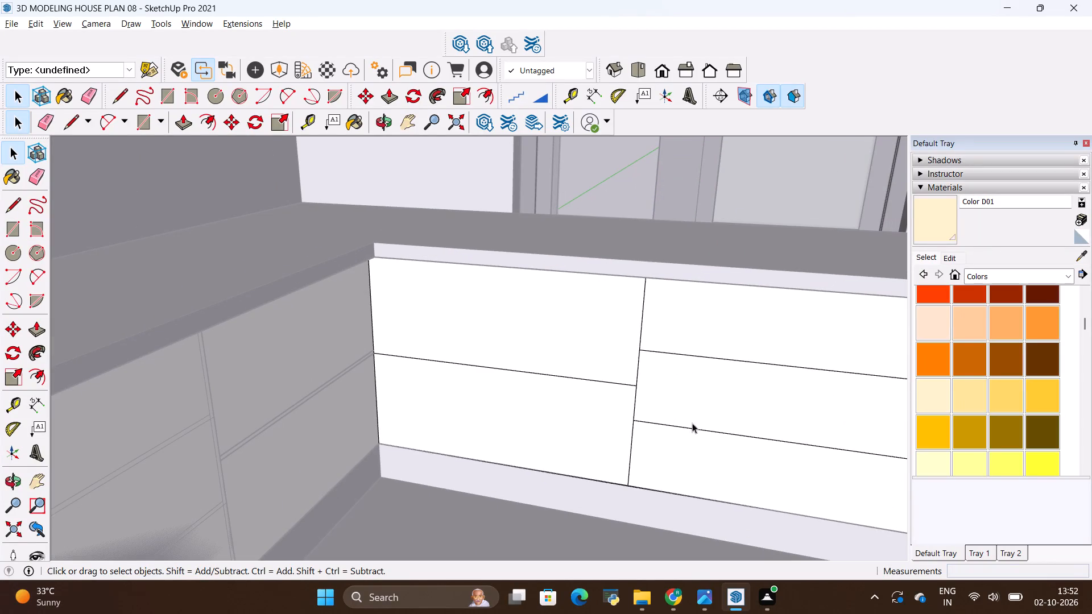
{"action": "middle_click_drag", "start_coordinate": [693, 426], "coordinate": [467, 395], "text": "shift"}
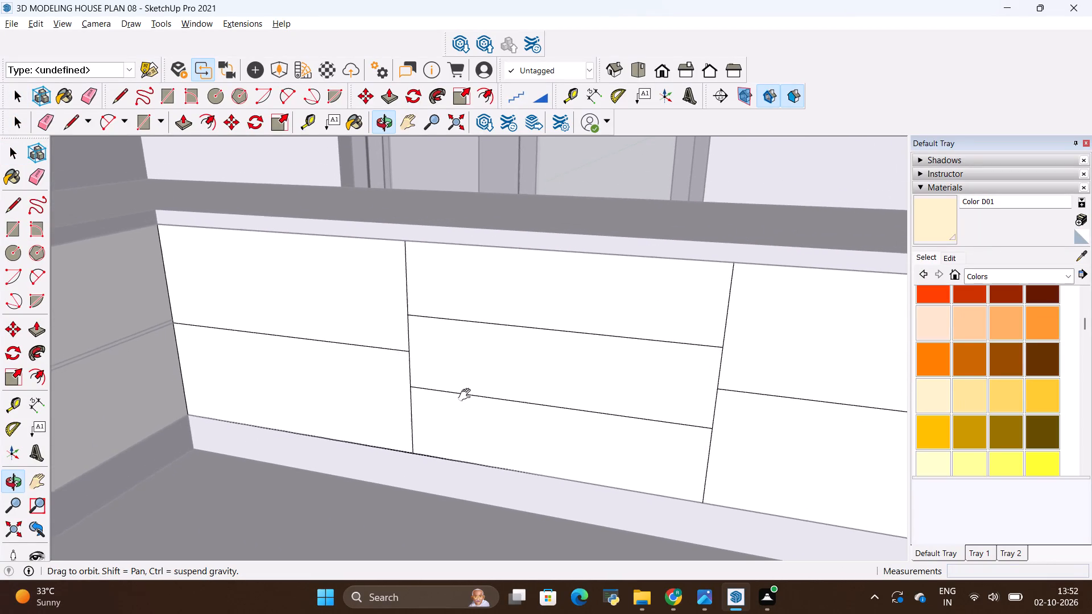
{"action": "middle_click_drag", "start_coordinate": [467, 395], "coordinate": [476, 407], "text": "shift"}
{"action": "scroll", "coordinate": [399, 344], "scroll_direction": "up", "scroll_amount": 1}
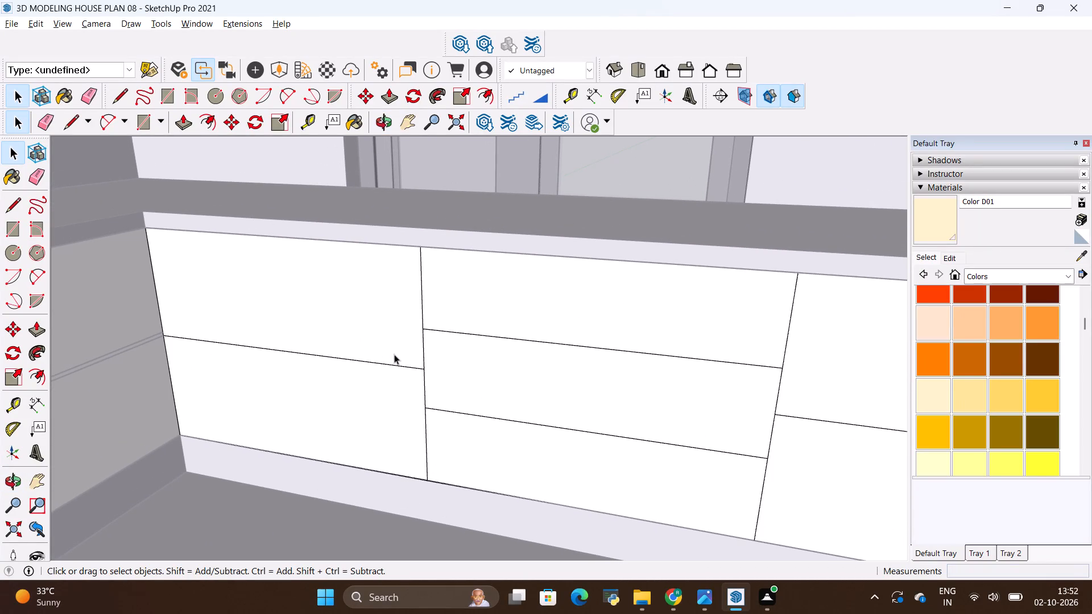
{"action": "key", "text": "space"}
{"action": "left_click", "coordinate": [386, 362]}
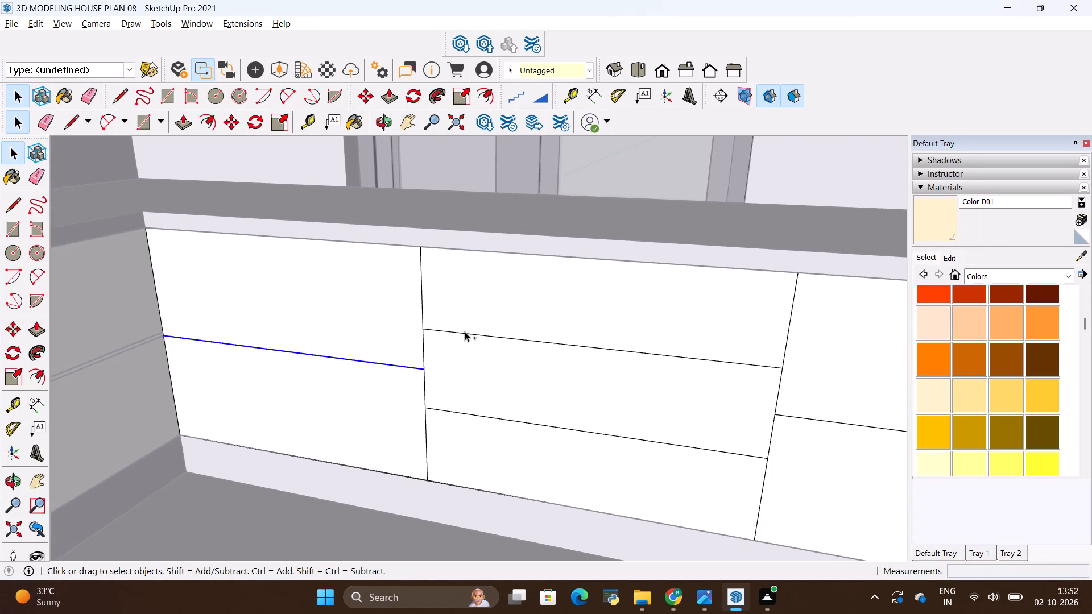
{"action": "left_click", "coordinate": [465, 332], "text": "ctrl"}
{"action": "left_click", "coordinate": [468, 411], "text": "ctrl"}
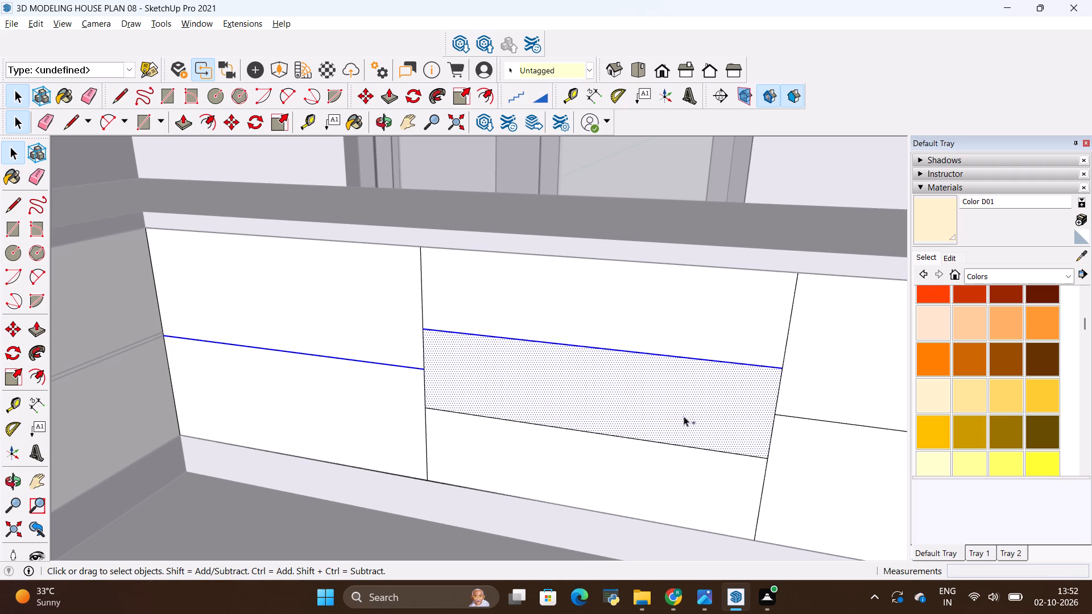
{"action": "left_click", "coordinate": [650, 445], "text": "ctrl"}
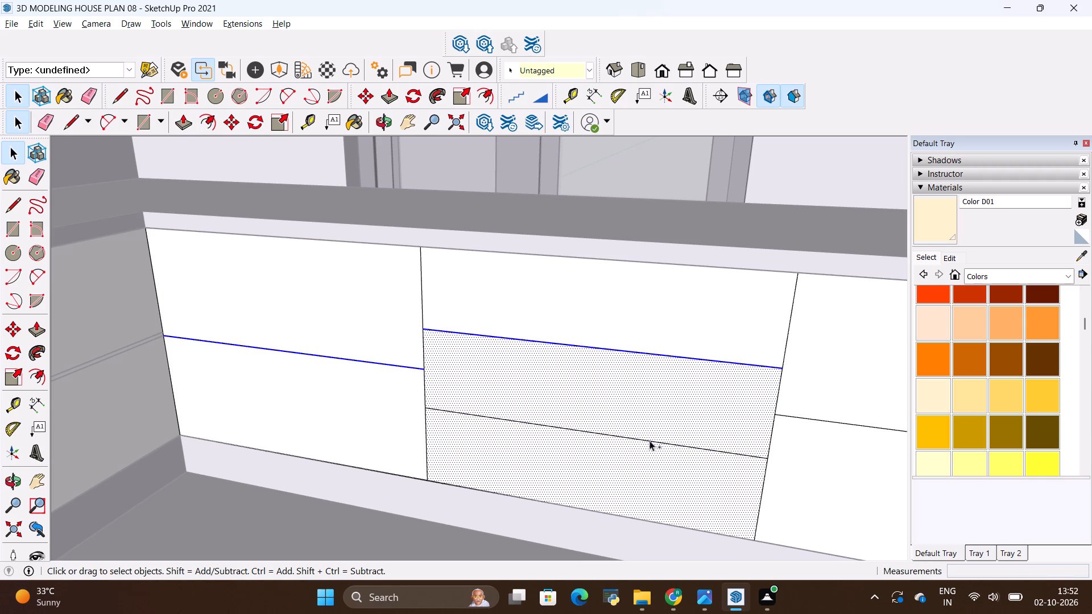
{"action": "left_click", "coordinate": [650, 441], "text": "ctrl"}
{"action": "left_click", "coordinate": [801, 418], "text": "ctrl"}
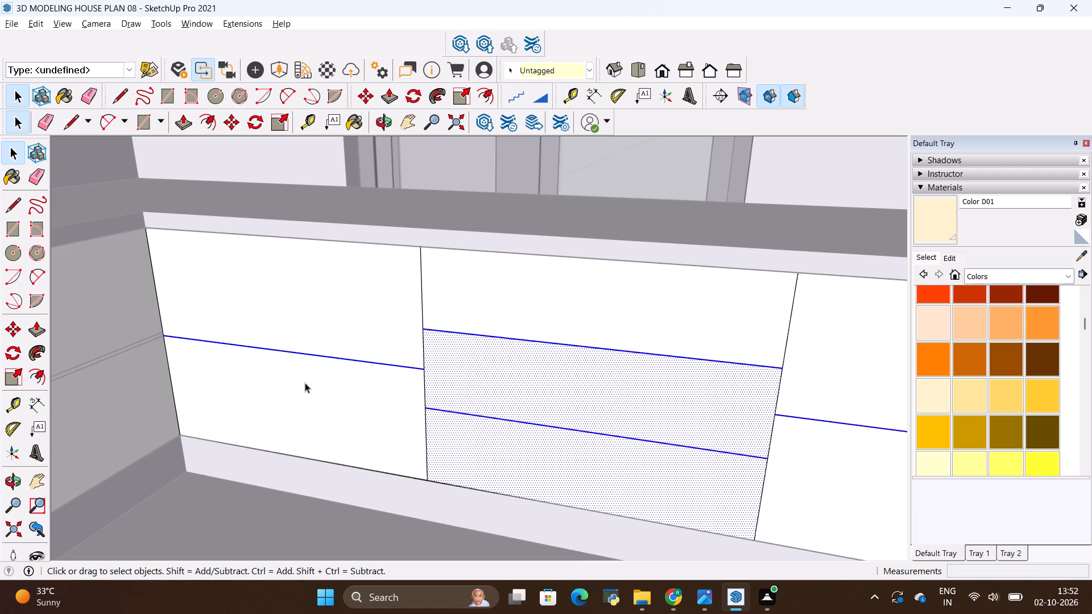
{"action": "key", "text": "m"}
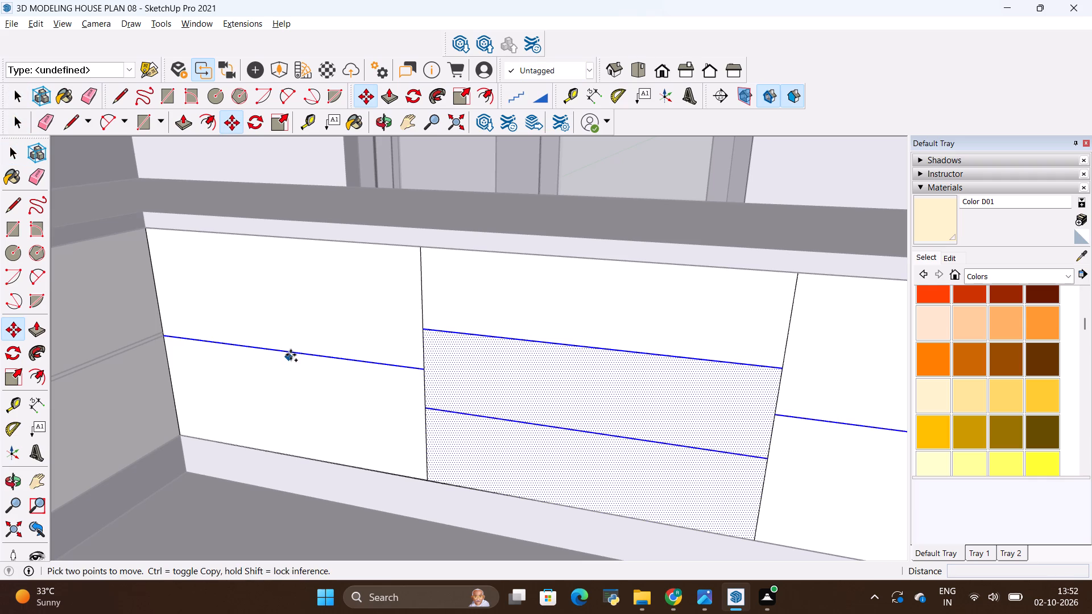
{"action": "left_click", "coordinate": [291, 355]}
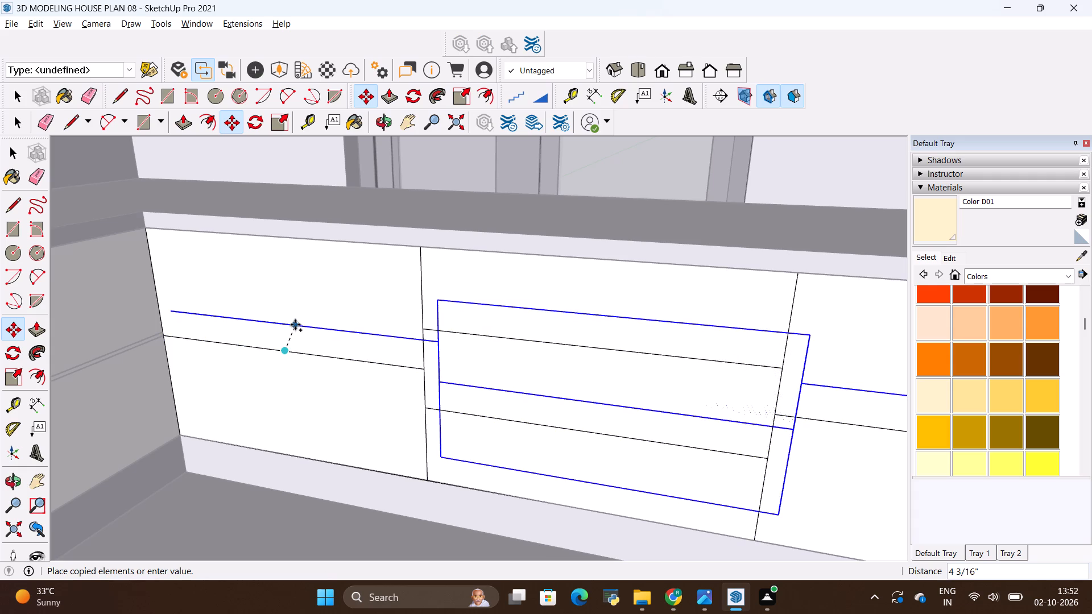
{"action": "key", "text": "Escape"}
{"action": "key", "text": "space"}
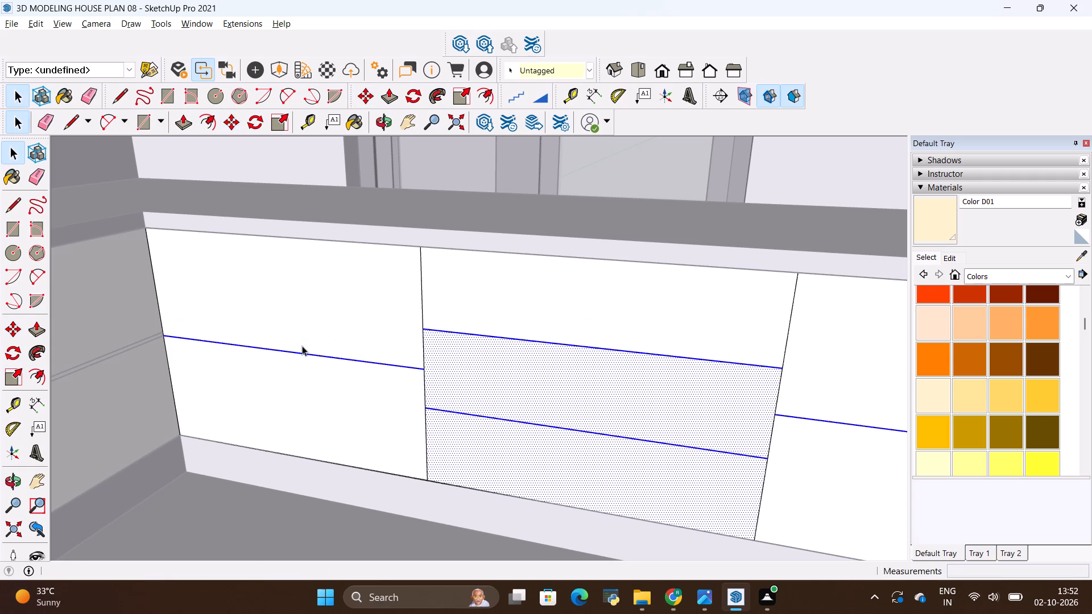
Copy the four horizontal drawer divider lines across the adjoining leg's three bays 0.5" downward.
{"action": "left_click", "coordinate": [304, 374]}
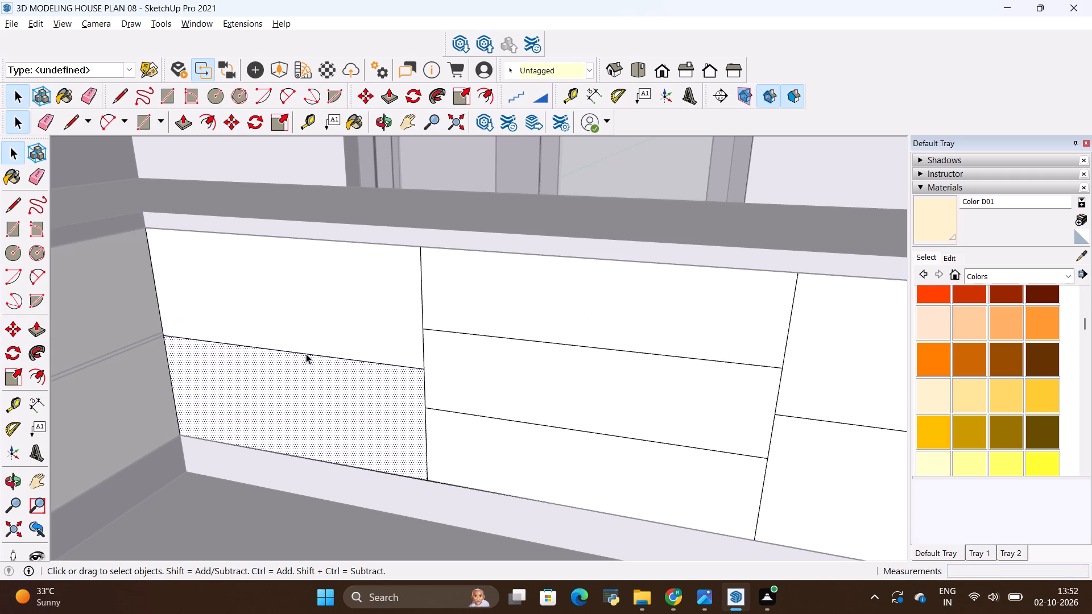
{"action": "left_click", "coordinate": [306, 354], "text": "ctrl"}
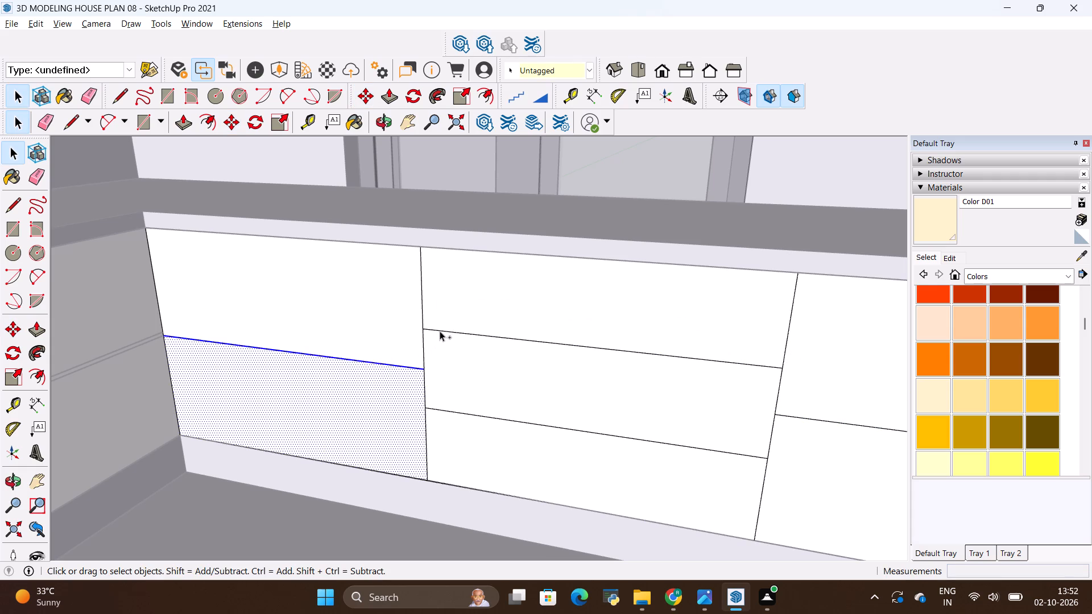
{"action": "left_click", "coordinate": [441, 329], "text": "ctrl"}
{"action": "left_click", "coordinate": [459, 332], "text": "ctrl"}
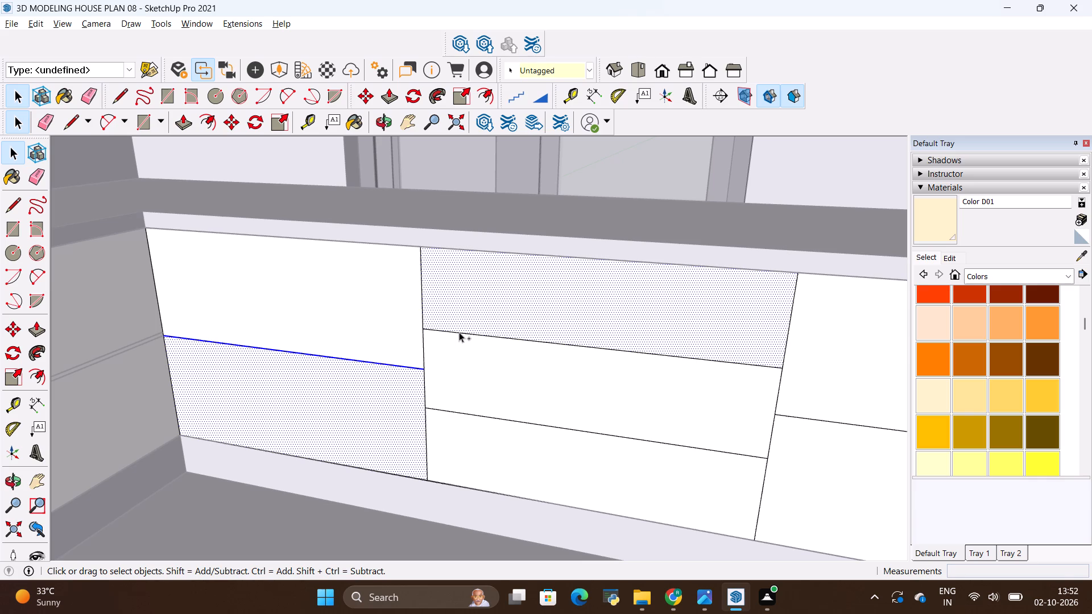
{"action": "left_click", "coordinate": [468, 414], "text": "ctrl"}
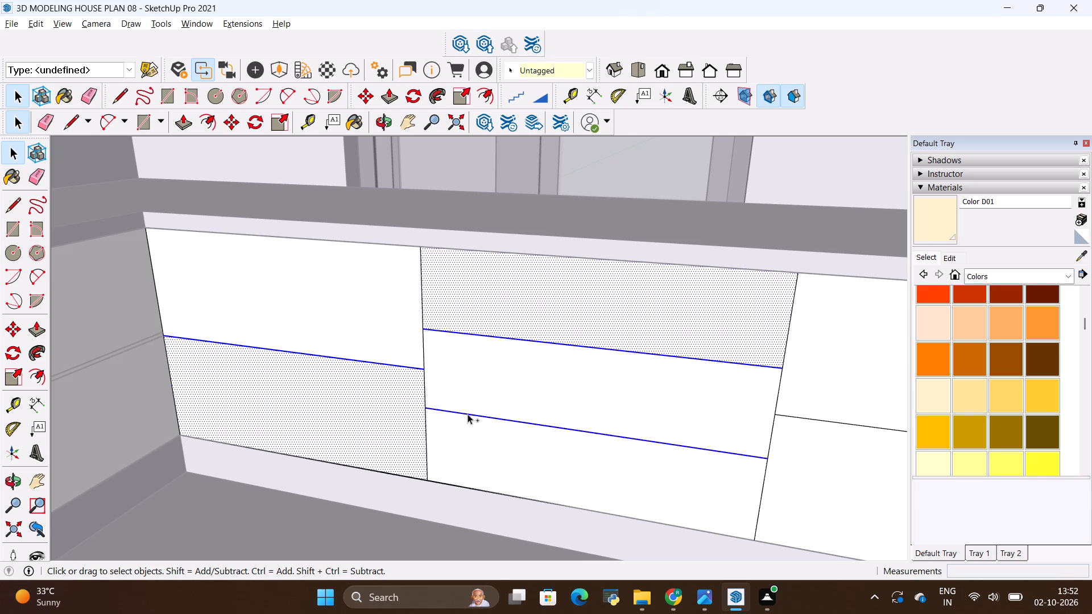
{"action": "left_click", "coordinate": [802, 417], "text": "ctrl"}
{"action": "key", "text": "m"}
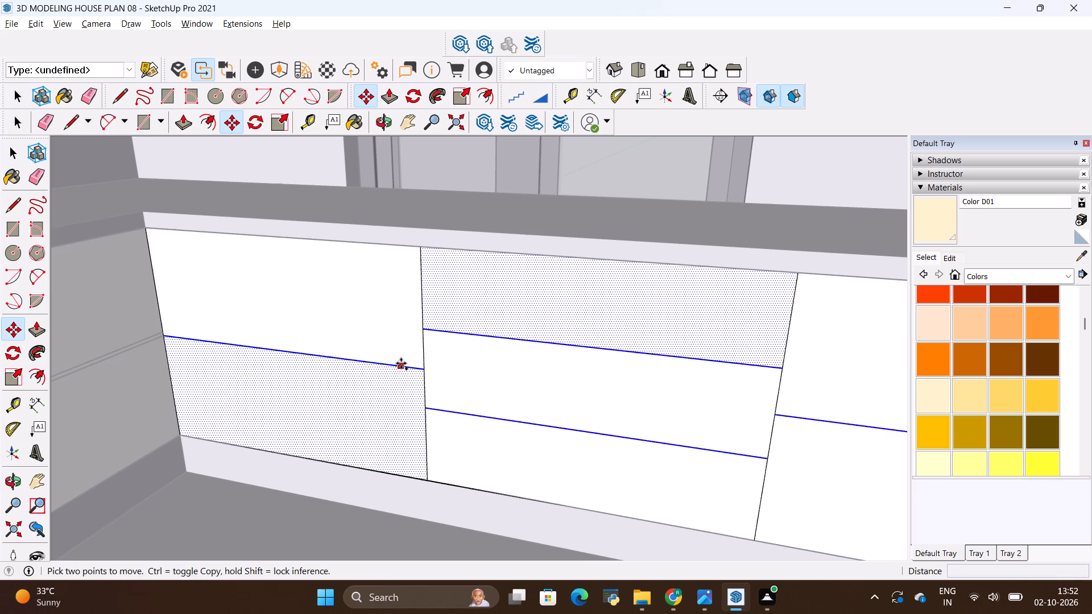
{"action": "left_click", "coordinate": [401, 363]}
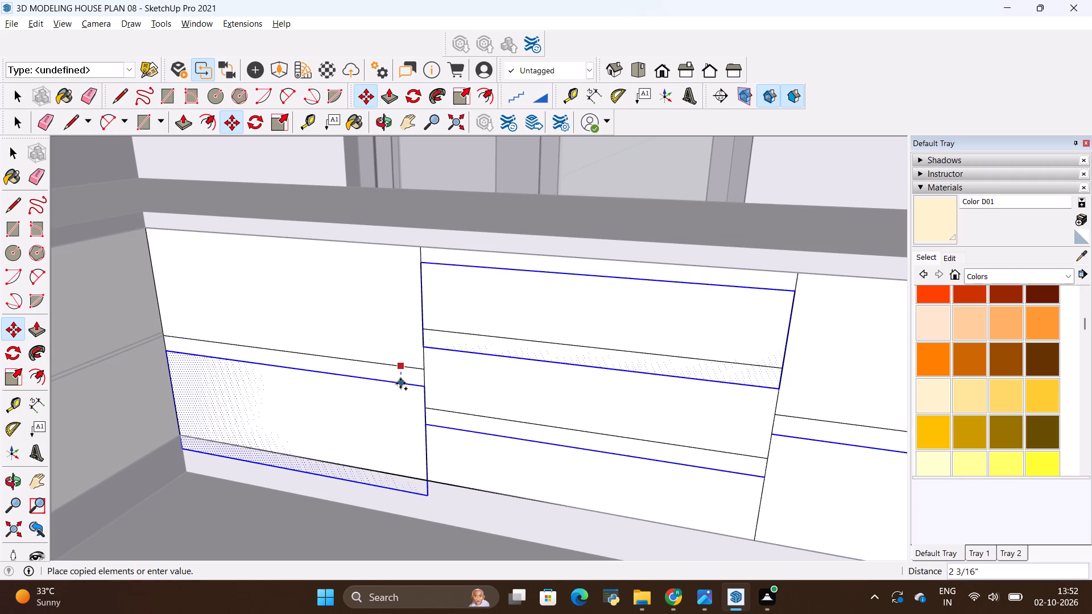
{"action": "key", "text": "BackSpace"}
{"action": "key", "text": "BackSpace"}
{"action": "key", "text": "BackSpace"}
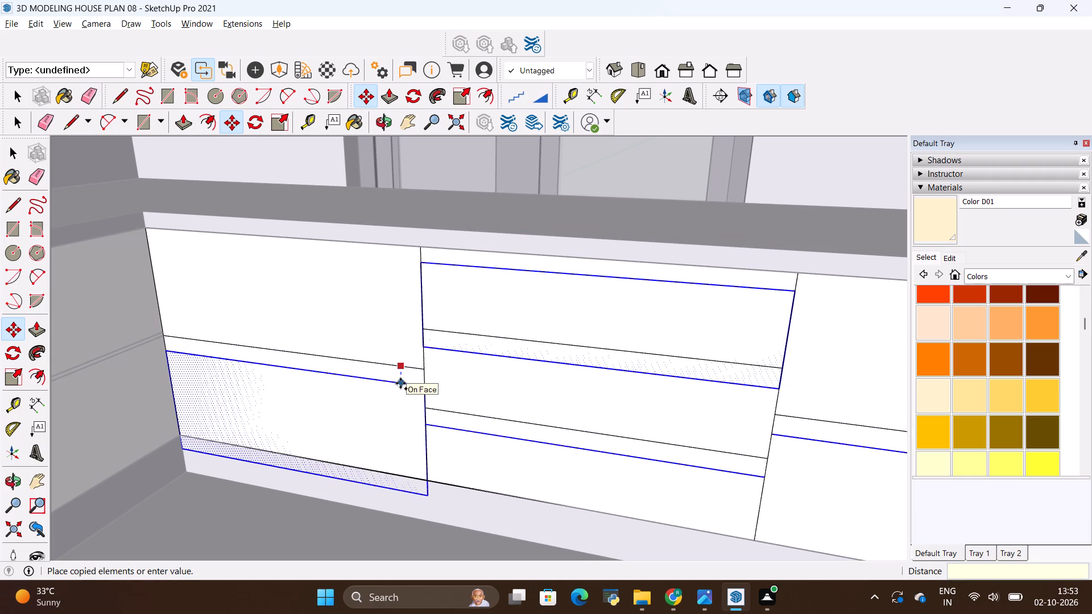
{"action": "type", "text": ".5"}
{"action": "key", "text": "shift+quotedbl"}
{"action": "key", "text": "Return"}
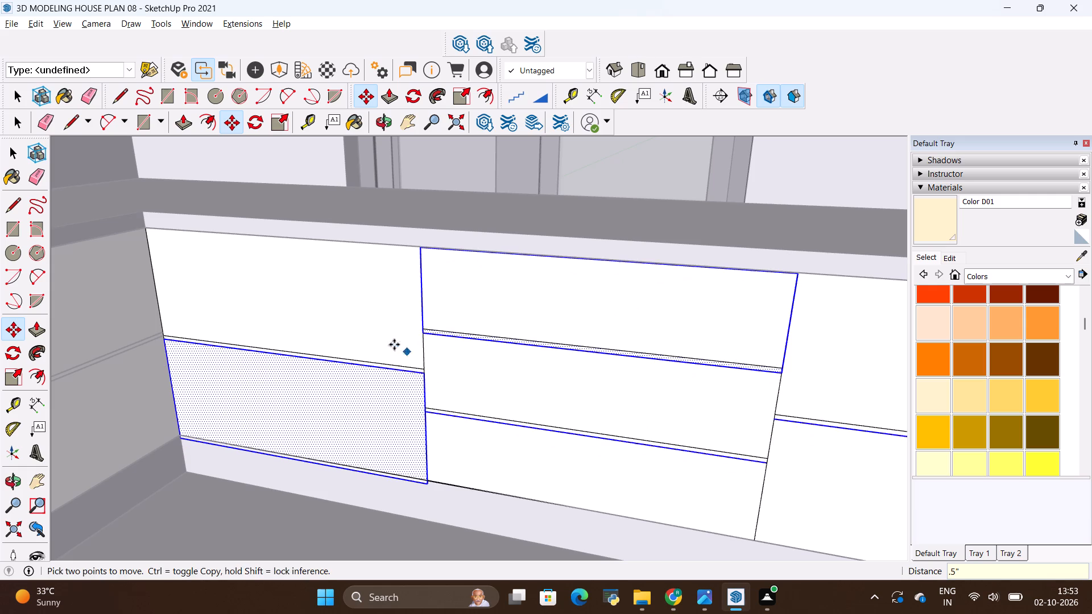
Erase the stray copied edges that overhang the toe kick below the corner bay's lower drawer front.
{"action": "scroll", "coordinate": [379, 480], "scroll_direction": "up", "scroll_amount": 11}
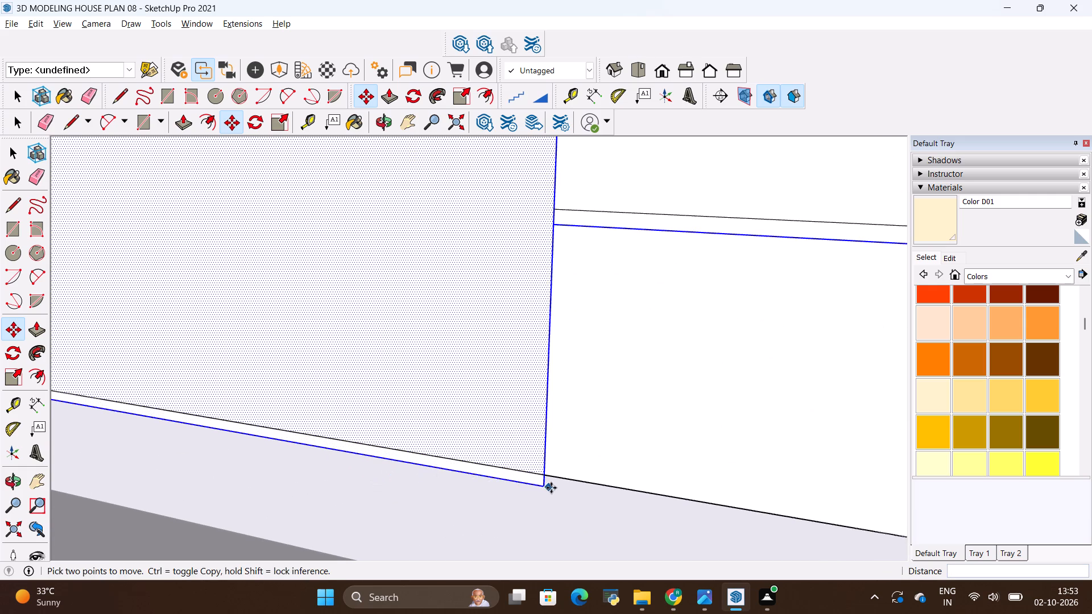
{"action": "scroll", "coordinate": [551, 488], "scroll_direction": "up", "scroll_amount": 5}
{"action": "key", "text": "e"}
{"action": "left_click_drag", "start_coordinate": [546, 481], "coordinate": [526, 484]}
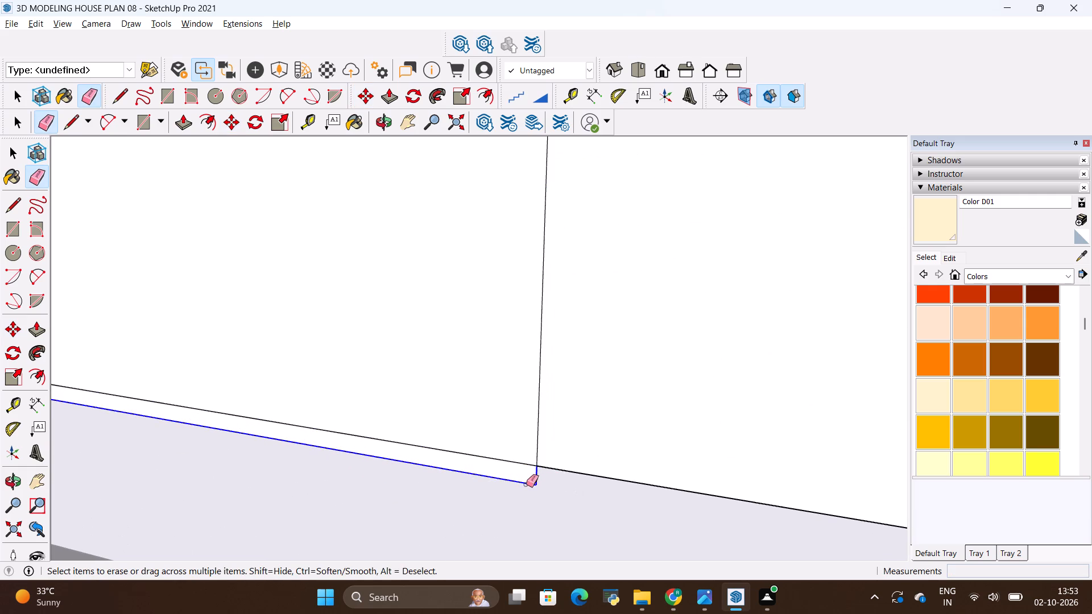
{"action": "left_click_drag", "start_coordinate": [526, 484], "coordinate": [522, 492]}
{"action": "scroll", "coordinate": [549, 501], "scroll_direction": "down", "scroll_amount": 10}
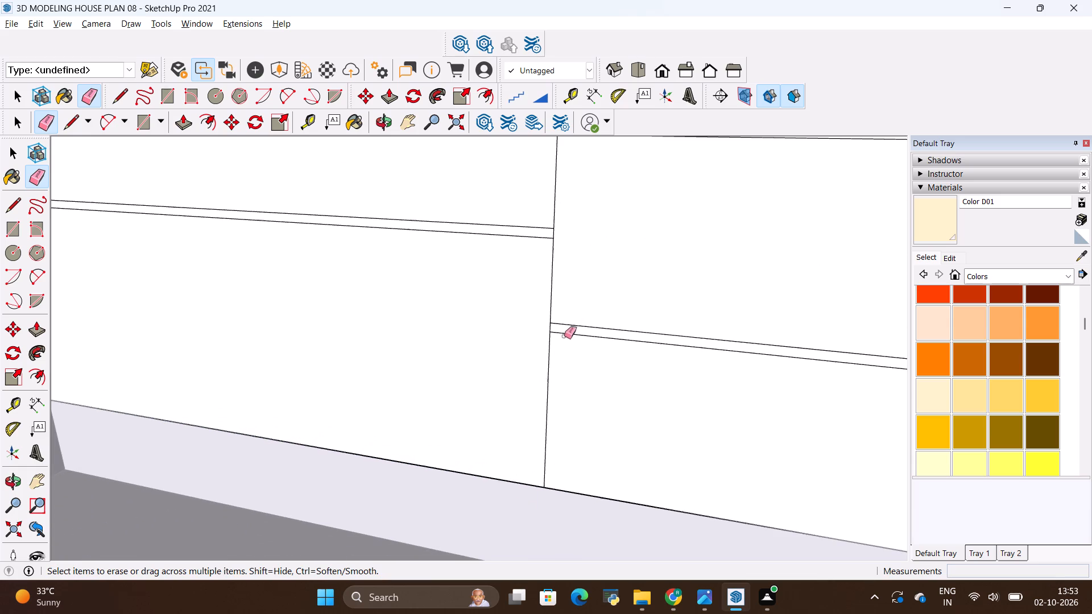
Examine the doubled horizontal divider lines and their junctions with the vertical dividers on the adjoining leg.
{"action": "key", "text": "space"}
{"action": "key", "text": "space"}
{"action": "key", "text": "space"}
{"action": "key", "text": "space"}
{"action": "key", "text": "space"}
{"action": "key", "text": "space"}
{"action": "key", "text": "space"}
{"action": "key", "text": "space"}
{"action": "key", "text": "space"}
{"action": "key", "text": "space"}
{"action": "key", "text": "space"}
{"action": "key", "text": "space"}
{"action": "key", "text": "space"}
{"action": "key", "text": "space"}
{"action": "key", "text": "space"}
{"action": "key", "text": "space"}
{"action": "key", "text": "space"}
{"action": "key", "text": "space"}
{"action": "key", "text": "space"}
{"action": "key", "text": "space"}
{"action": "middle_click_drag", "start_coordinate": [584, 273], "coordinate": [669, 216]}
{"action": "scroll", "coordinate": [635, 406], "scroll_direction": "down", "scroll_amount": 2}
{"action": "middle_click_drag", "start_coordinate": [644, 406], "coordinate": [703, 246]}
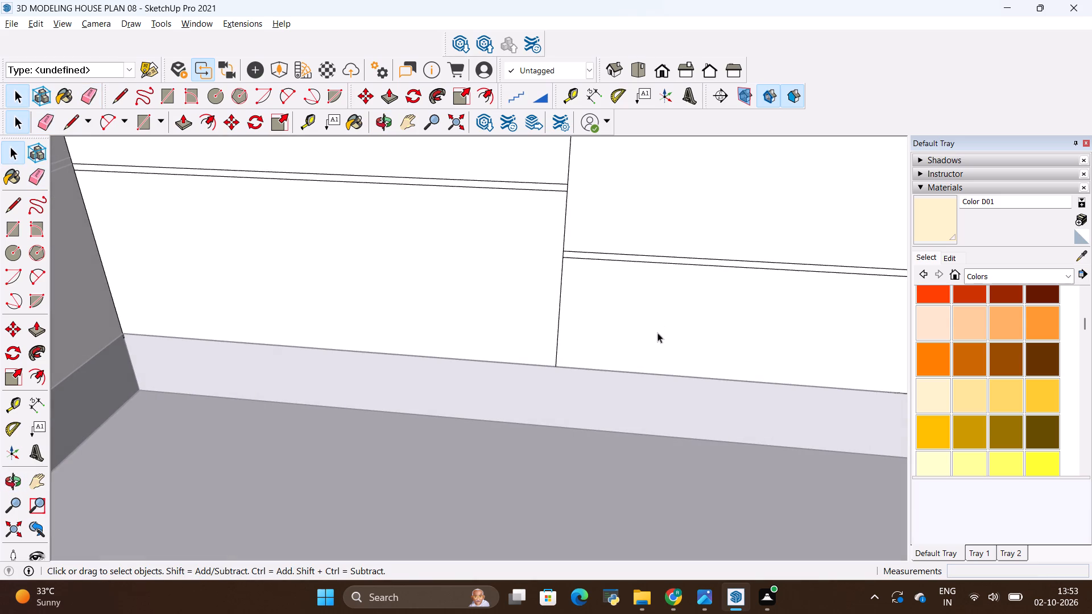
{"action": "middle_click_drag", "start_coordinate": [668, 296], "coordinate": [631, 480], "text": "shift"}
{"action": "scroll", "coordinate": [630, 475], "scroll_direction": "down", "scroll_amount": 1}
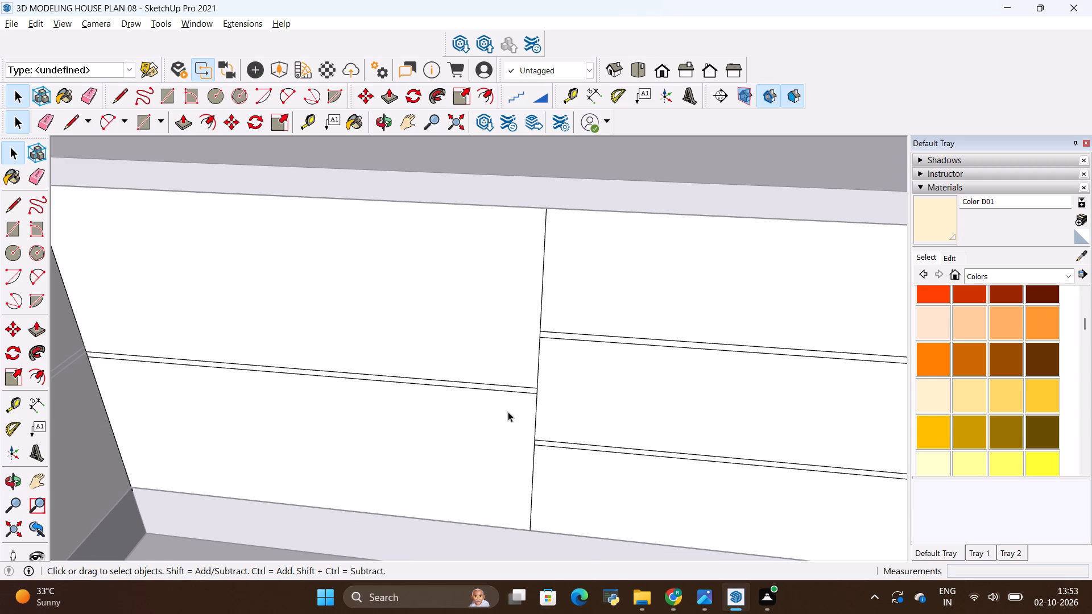
{"action": "scroll", "coordinate": [507, 412], "scroll_direction": "down", "scroll_amount": 2}
{"action": "middle_click_drag", "start_coordinate": [797, 486], "coordinate": [576, 451], "text": "shift"}
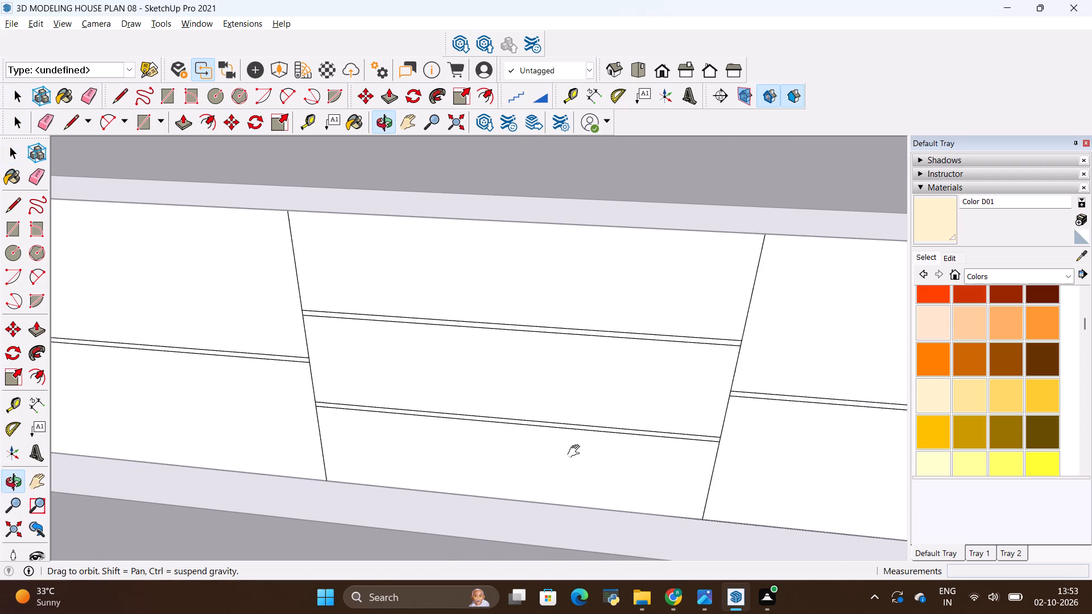
{"action": "middle_click_drag", "start_coordinate": [576, 451], "coordinate": [708, 467], "text": "shift"}
{"action": "scroll", "coordinate": [682, 460], "scroll_direction": "down", "scroll_amount": 2}
{"action": "middle_click_drag", "start_coordinate": [722, 463], "coordinate": [602, 438], "text": "shift"}
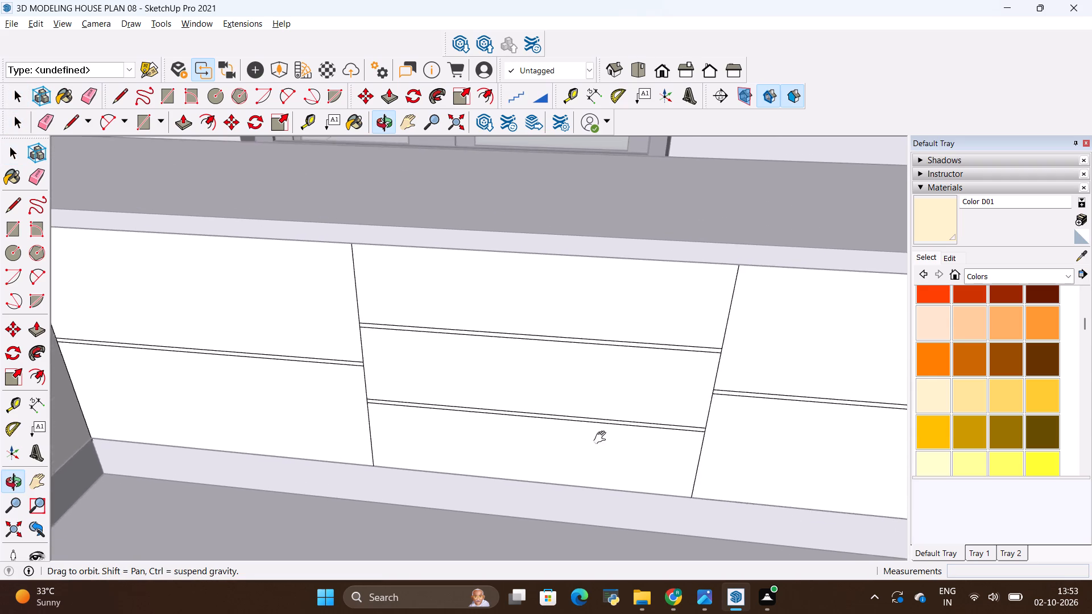
{"action": "middle_click_drag", "start_coordinate": [602, 438], "coordinate": [711, 496], "text": "shift"}
{"action": "scroll", "coordinate": [596, 446], "scroll_direction": "down", "scroll_amount": 1}
{"action": "scroll", "coordinate": [659, 462], "scroll_direction": "down", "scroll_amount": 1, "text": "shift"}
{"action": "middle_click_drag", "start_coordinate": [659, 463], "coordinate": [659, 463], "text": "shift"}
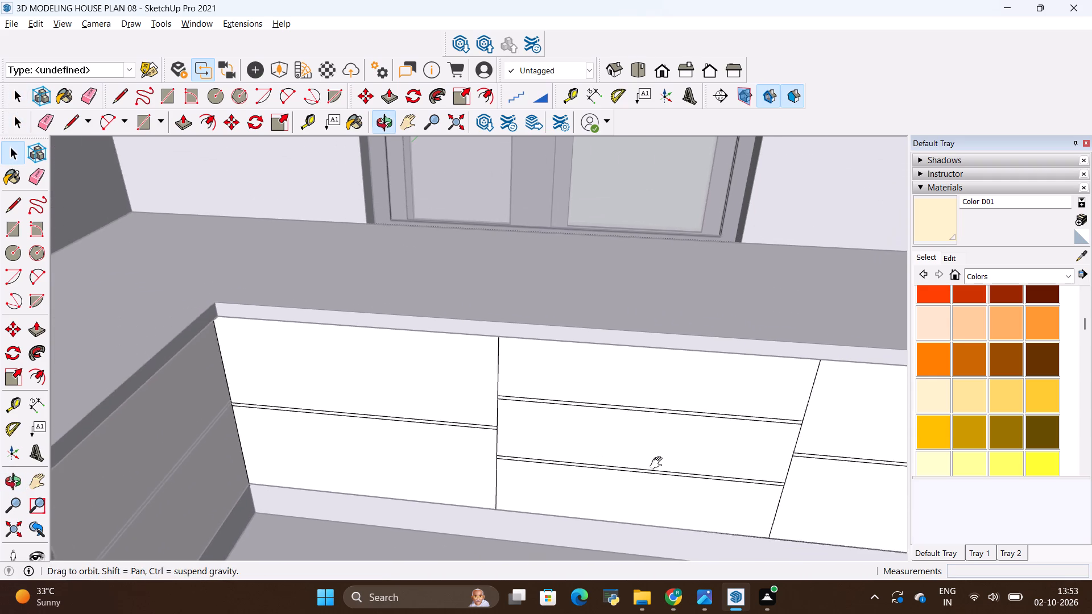
{"action": "middle_click_drag", "start_coordinate": [659, 463], "coordinate": [555, 443], "text": "shift"}
{"action": "scroll", "coordinate": [415, 451], "scroll_direction": "up", "scroll_amount": 7}
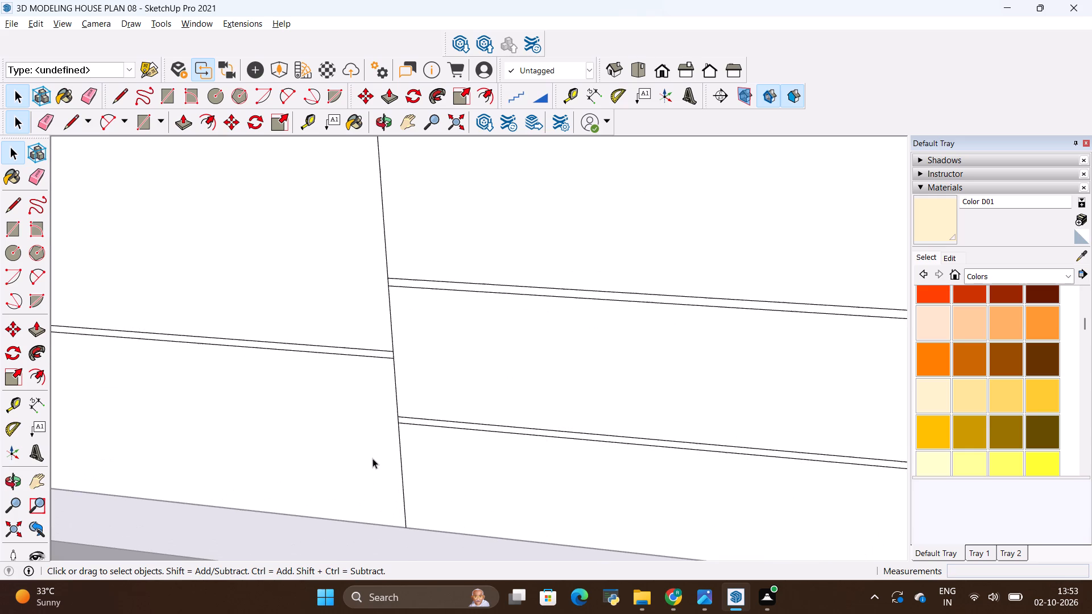
{"action": "key", "text": "space"}
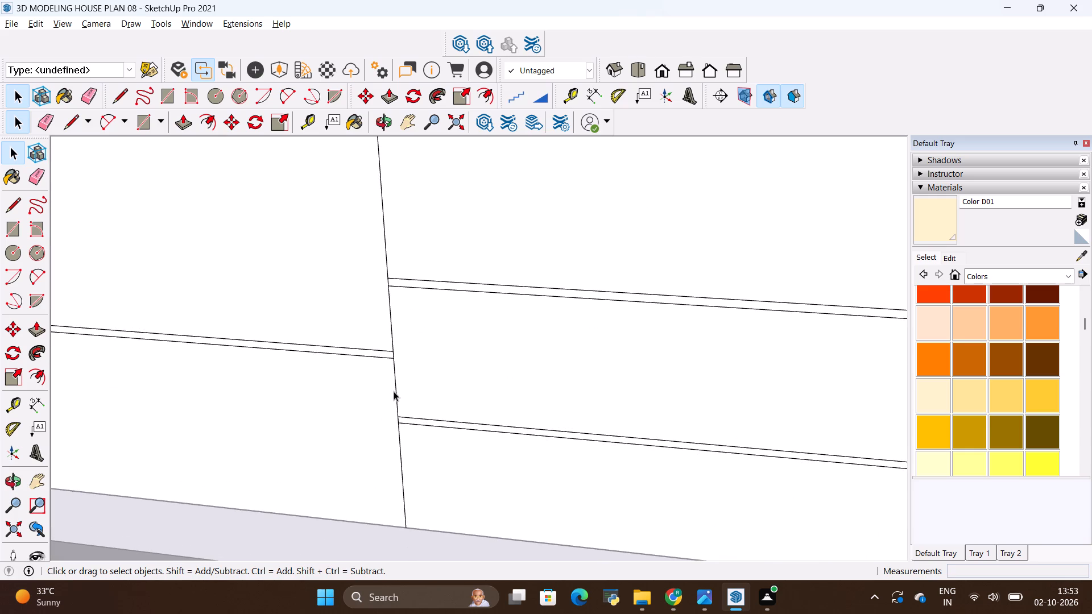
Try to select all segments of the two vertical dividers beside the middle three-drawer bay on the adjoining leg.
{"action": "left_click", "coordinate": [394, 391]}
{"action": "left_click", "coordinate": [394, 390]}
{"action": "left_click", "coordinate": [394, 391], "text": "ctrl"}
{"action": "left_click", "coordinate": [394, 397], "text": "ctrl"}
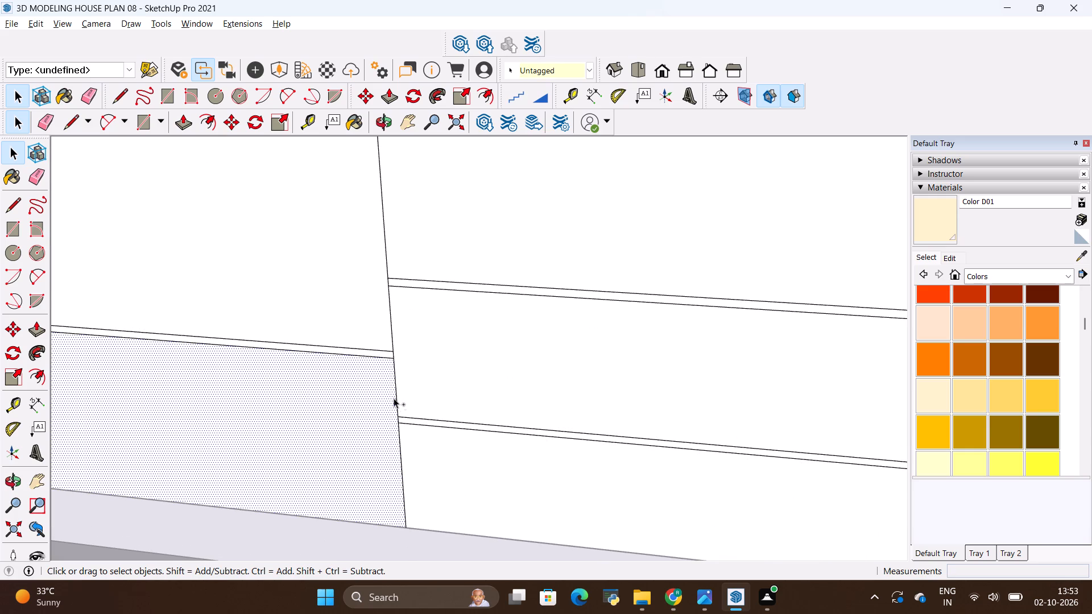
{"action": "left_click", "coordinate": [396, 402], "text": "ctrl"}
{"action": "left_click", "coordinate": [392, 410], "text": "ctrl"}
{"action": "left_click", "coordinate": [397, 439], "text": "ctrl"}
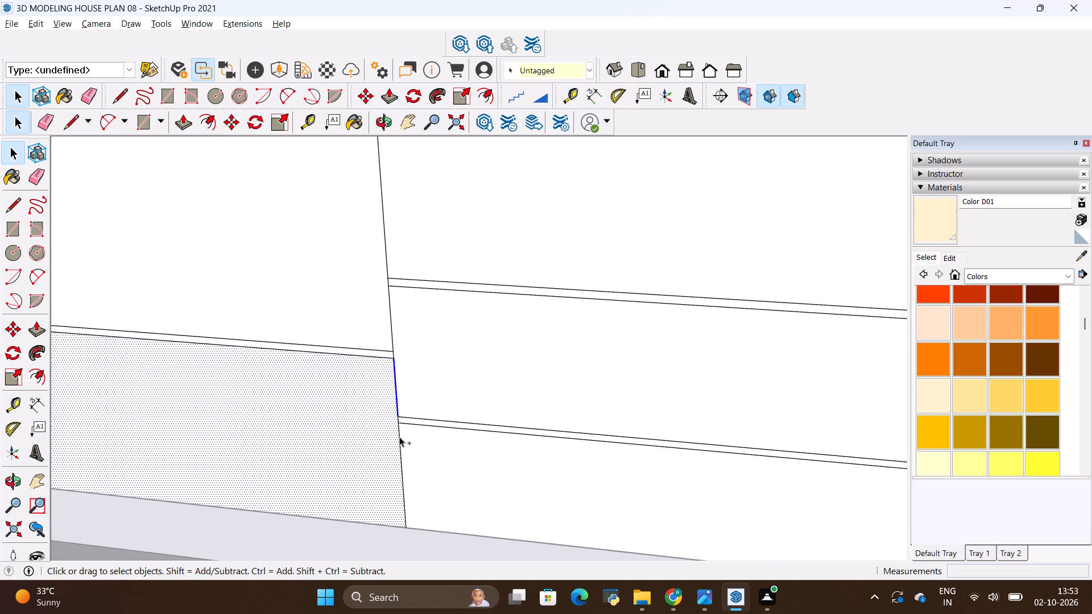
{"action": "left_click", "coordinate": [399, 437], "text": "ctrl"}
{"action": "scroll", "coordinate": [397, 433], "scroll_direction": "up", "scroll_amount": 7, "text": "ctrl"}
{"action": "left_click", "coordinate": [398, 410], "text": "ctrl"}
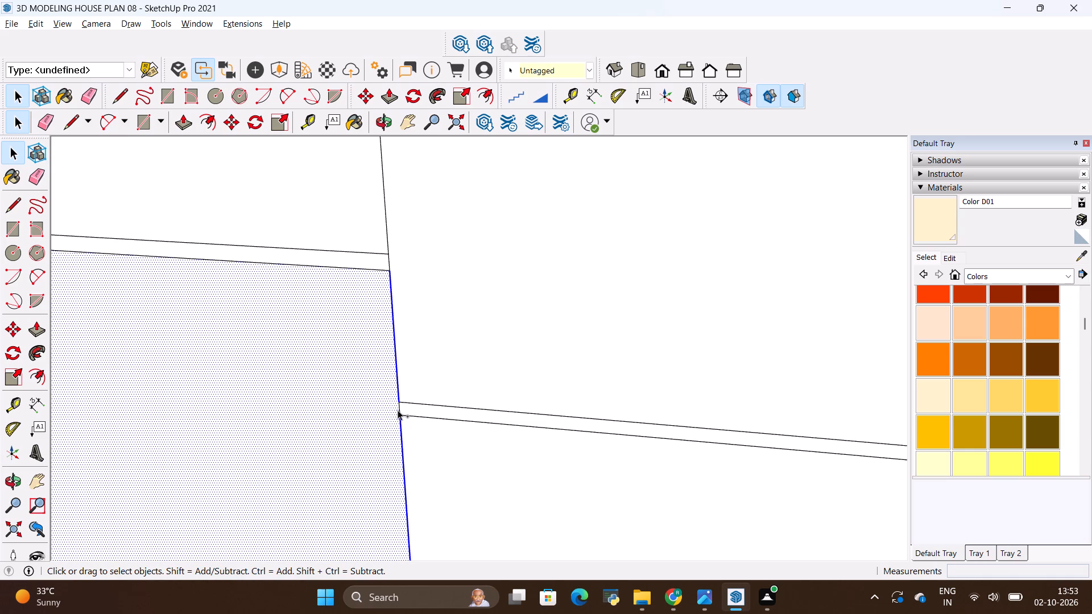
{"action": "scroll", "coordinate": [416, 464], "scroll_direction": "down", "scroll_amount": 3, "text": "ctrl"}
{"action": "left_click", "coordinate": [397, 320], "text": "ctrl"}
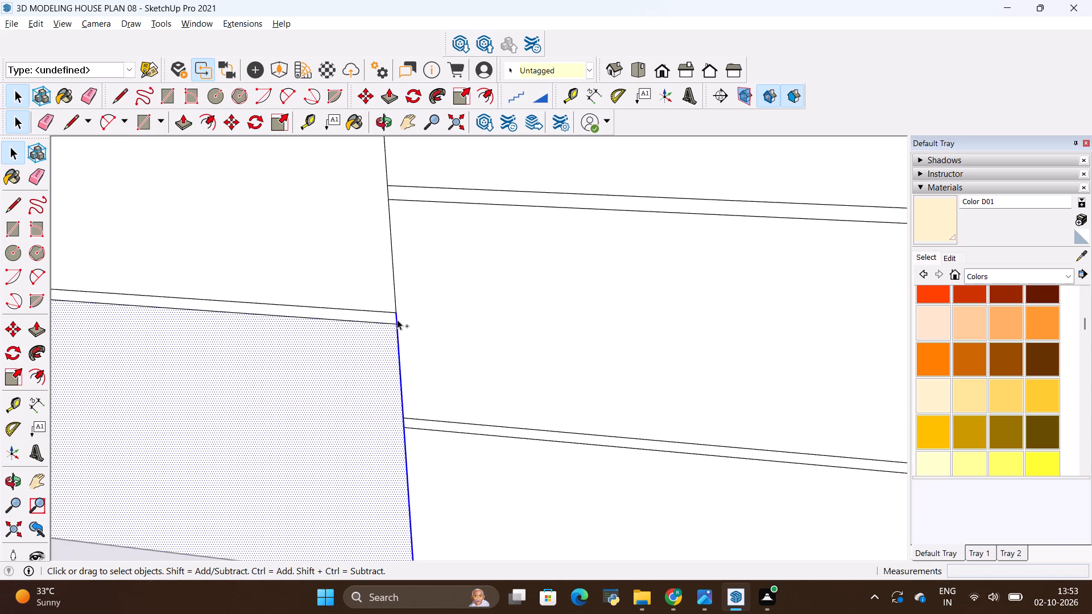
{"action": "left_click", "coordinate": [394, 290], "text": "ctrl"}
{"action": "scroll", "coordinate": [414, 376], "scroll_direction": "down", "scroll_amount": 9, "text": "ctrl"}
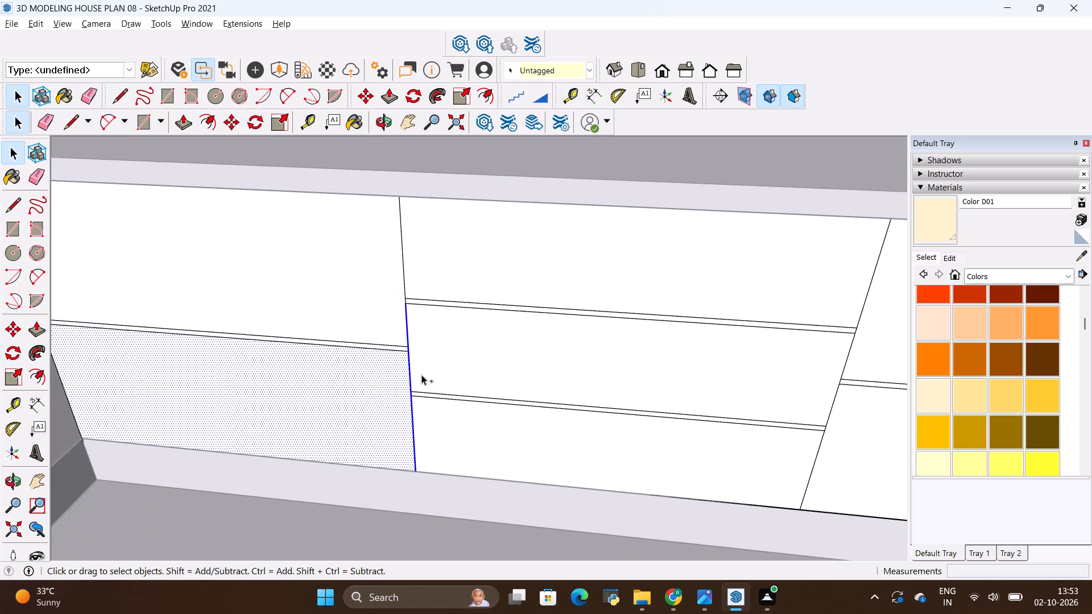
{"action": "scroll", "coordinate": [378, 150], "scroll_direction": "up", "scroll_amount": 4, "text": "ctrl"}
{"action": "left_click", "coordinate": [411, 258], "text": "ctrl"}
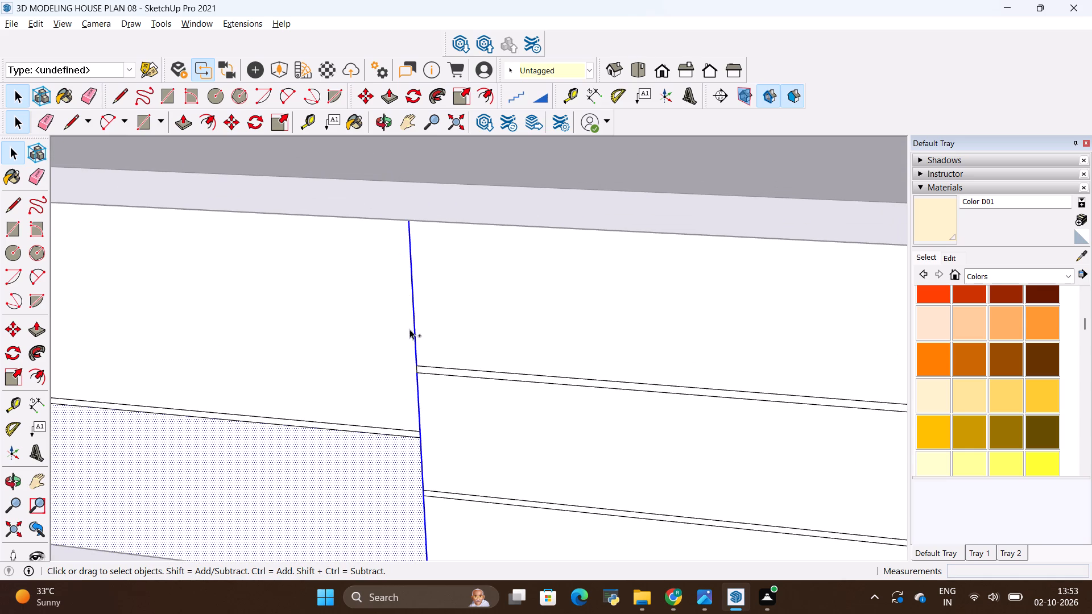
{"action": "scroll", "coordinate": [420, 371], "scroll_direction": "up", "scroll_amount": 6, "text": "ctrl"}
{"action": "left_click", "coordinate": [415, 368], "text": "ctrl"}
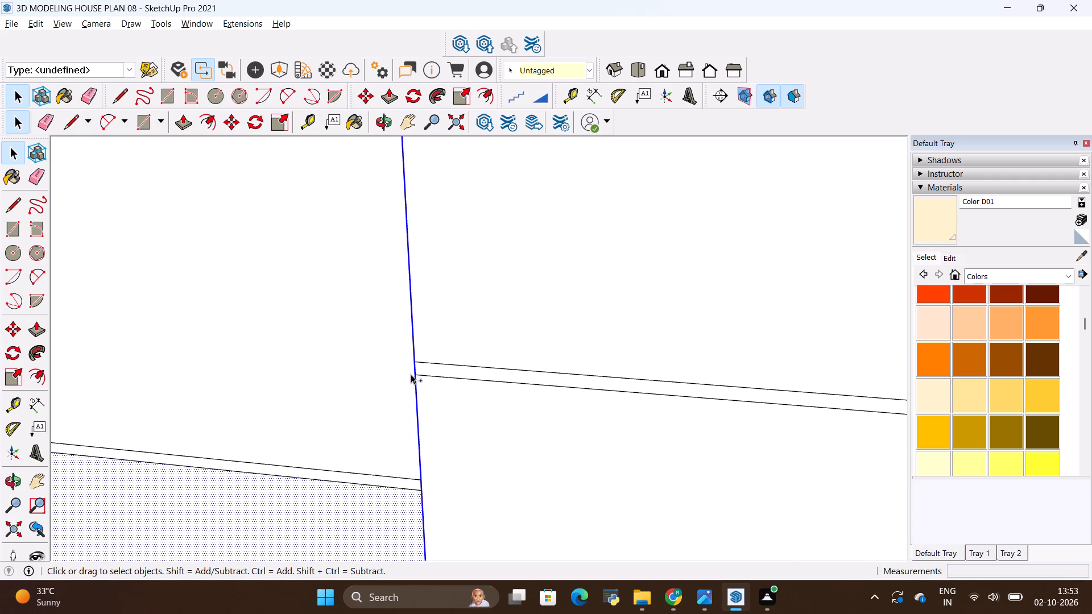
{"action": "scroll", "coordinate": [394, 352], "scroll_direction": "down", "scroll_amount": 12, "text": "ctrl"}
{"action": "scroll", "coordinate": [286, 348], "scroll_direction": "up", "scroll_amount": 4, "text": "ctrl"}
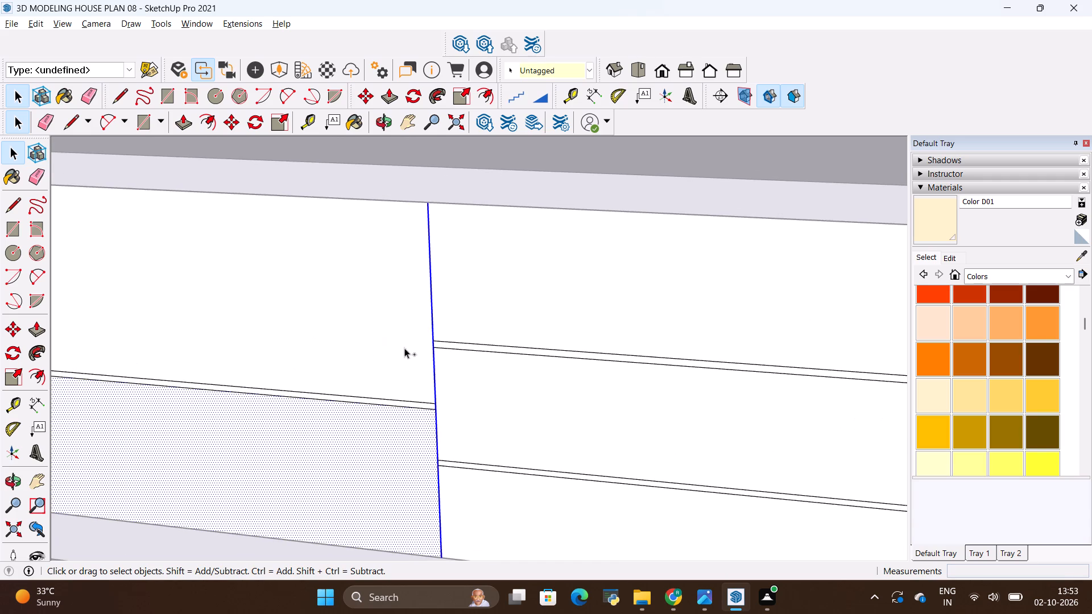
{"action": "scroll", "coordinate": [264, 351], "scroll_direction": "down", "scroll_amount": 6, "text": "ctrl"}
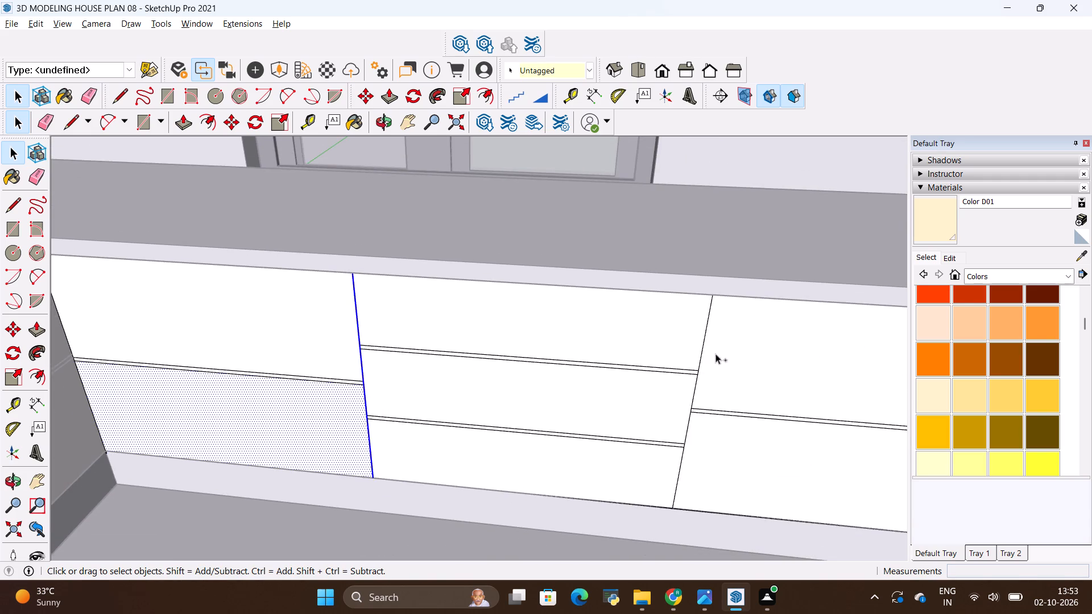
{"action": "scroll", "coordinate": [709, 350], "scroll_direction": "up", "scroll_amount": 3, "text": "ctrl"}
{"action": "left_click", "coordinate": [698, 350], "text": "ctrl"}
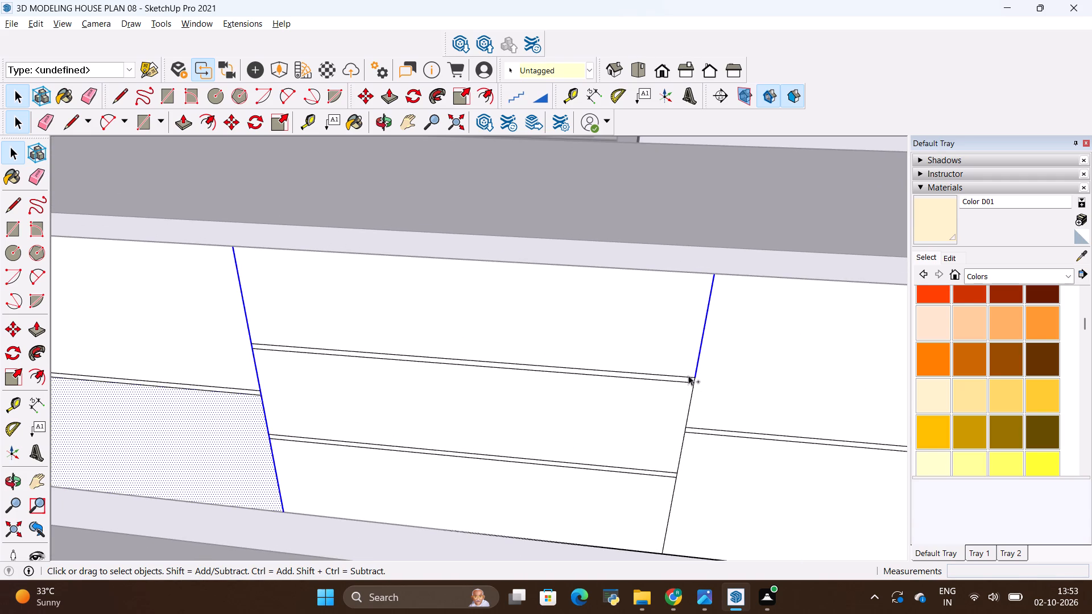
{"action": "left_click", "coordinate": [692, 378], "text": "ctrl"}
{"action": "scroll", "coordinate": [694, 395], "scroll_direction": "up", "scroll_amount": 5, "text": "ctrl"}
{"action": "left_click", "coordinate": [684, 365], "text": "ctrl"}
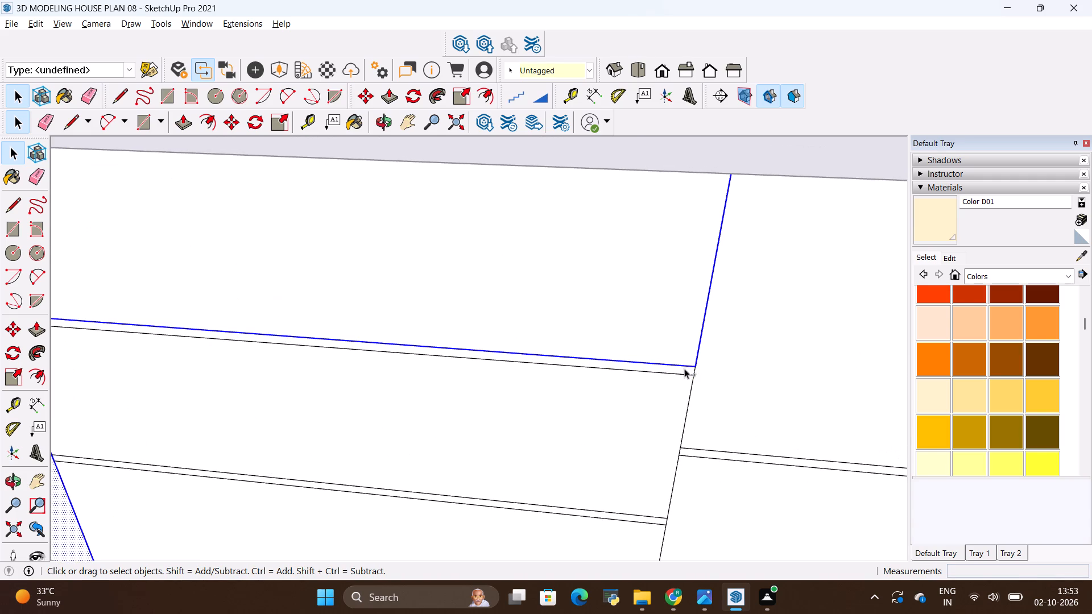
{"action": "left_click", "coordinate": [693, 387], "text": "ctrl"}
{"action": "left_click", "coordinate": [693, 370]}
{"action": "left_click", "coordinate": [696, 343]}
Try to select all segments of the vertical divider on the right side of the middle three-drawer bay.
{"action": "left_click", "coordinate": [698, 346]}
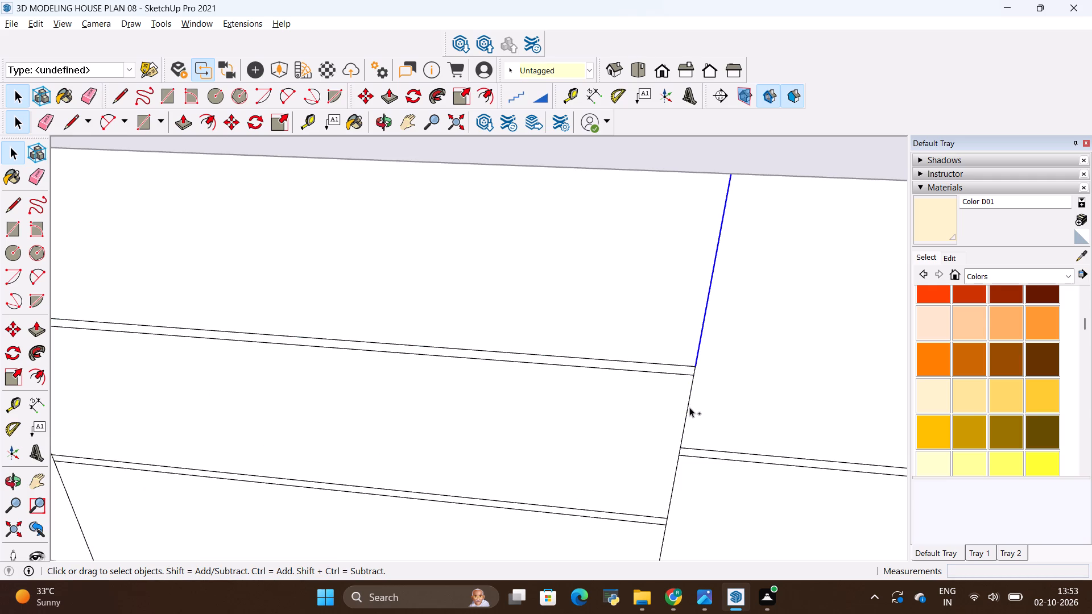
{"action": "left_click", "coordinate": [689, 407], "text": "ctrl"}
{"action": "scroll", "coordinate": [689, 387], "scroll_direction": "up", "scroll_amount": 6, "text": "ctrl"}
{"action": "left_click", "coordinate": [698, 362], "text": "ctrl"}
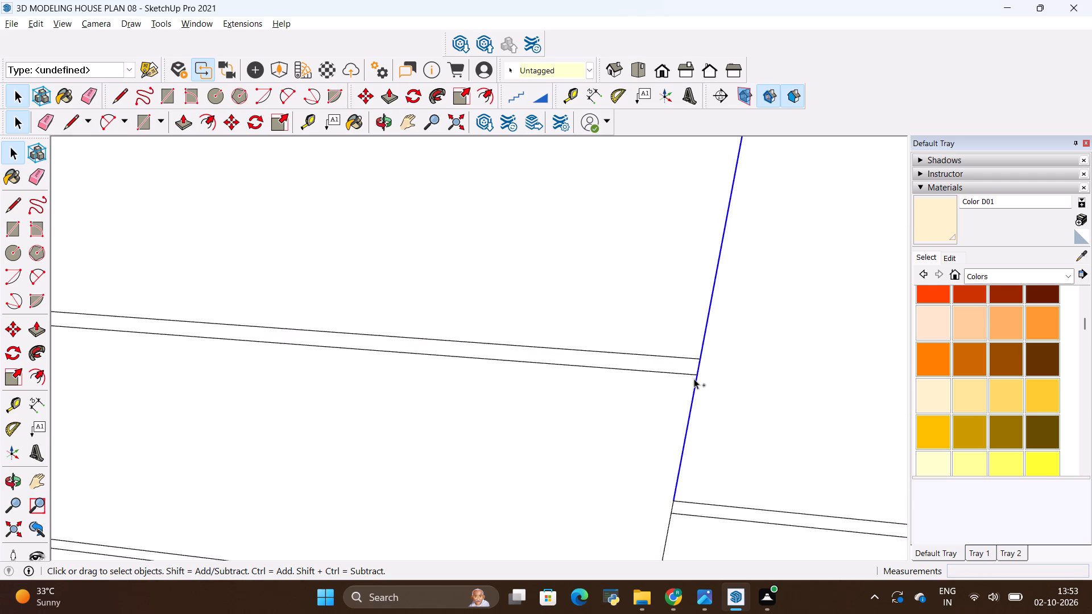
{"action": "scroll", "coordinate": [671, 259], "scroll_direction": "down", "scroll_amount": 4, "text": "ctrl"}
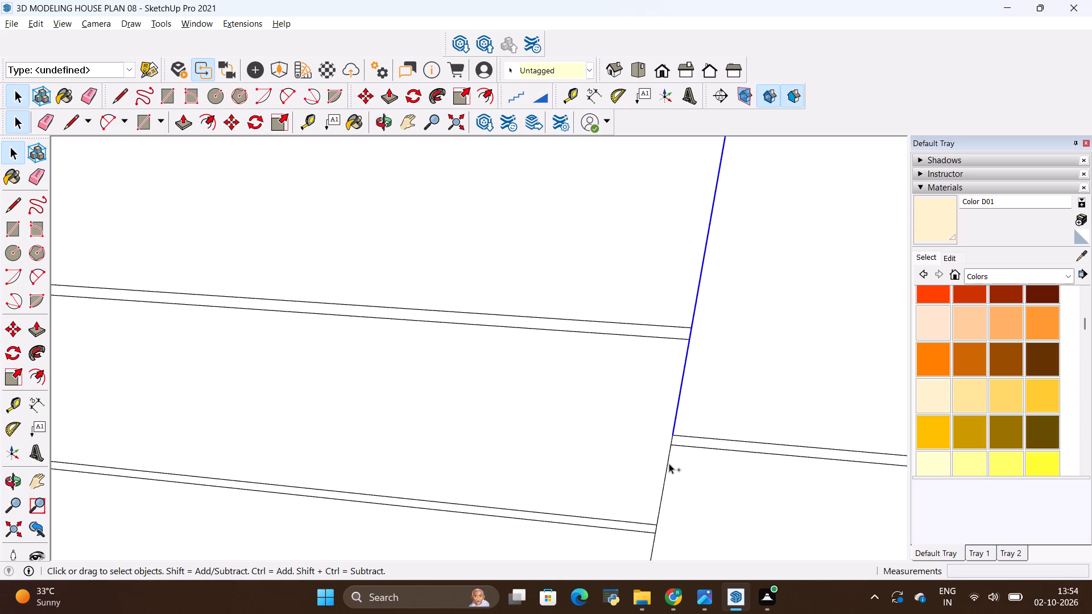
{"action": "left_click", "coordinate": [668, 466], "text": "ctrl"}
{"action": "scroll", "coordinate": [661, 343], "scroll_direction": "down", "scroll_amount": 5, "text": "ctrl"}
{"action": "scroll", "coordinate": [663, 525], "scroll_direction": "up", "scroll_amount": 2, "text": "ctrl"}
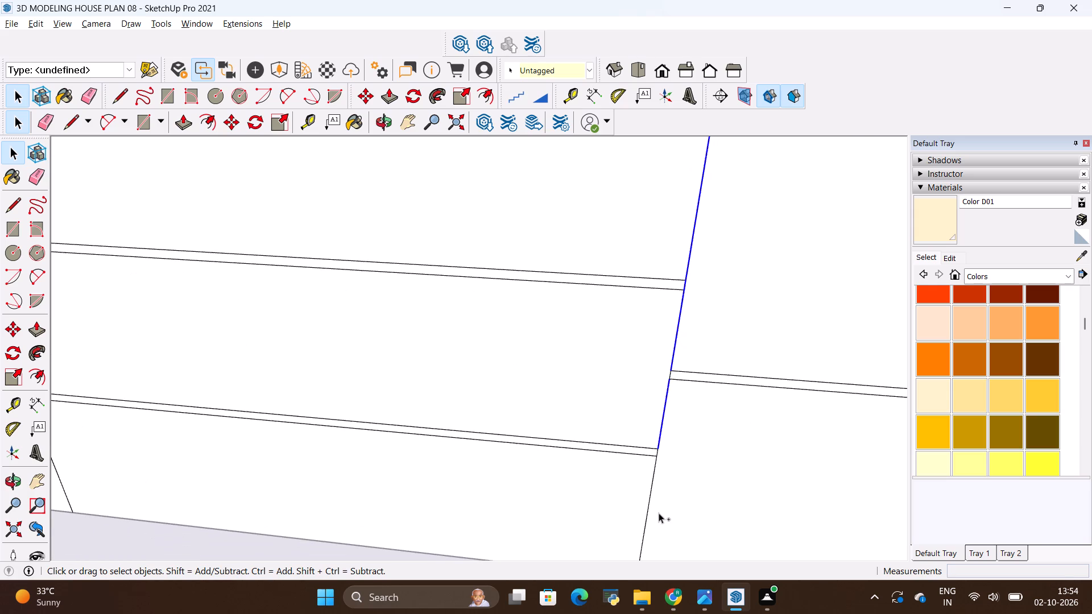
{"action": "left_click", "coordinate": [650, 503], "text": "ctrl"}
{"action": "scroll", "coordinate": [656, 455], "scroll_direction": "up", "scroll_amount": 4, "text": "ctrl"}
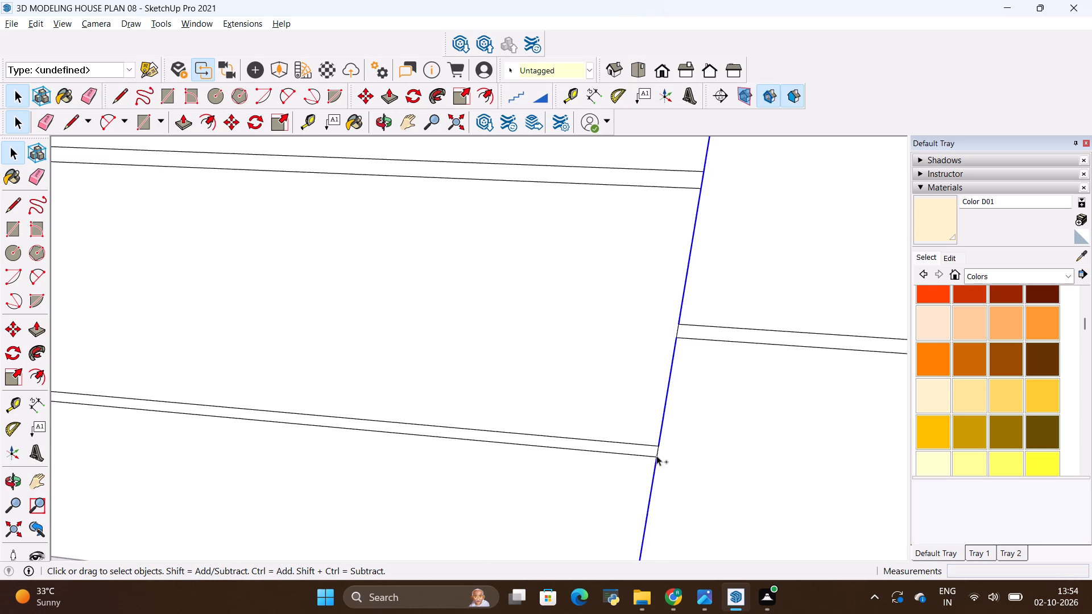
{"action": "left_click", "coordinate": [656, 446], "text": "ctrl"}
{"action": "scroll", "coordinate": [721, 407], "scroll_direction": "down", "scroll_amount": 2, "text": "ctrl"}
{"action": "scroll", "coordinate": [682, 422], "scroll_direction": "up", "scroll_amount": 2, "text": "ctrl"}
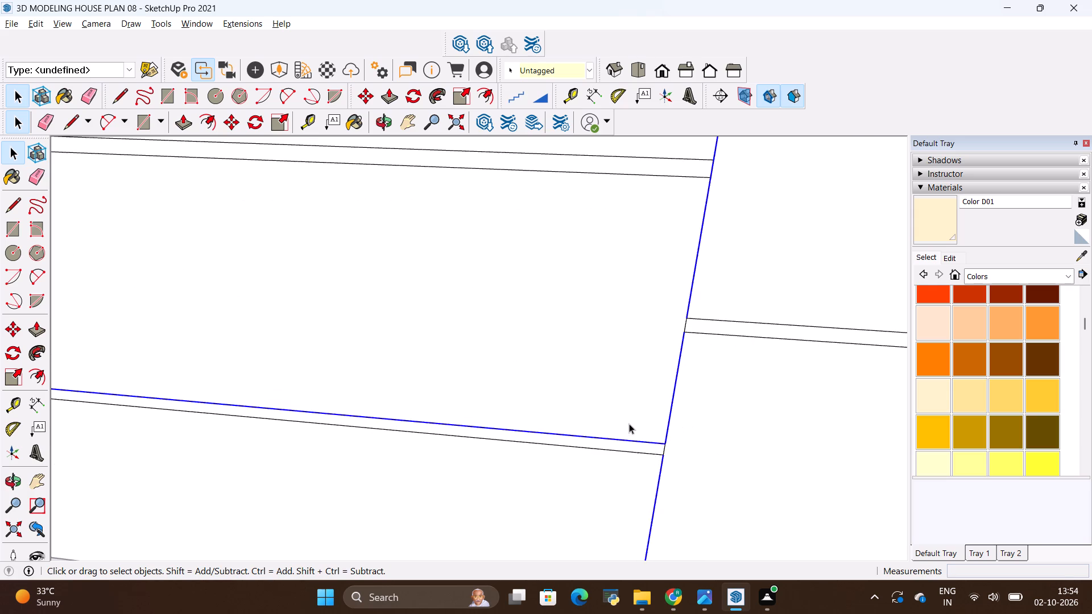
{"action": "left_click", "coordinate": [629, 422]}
Select every segment of the vertical divider on the middle bay's right side, including the short pieces between the doubled lines.
{"action": "scroll", "coordinate": [659, 448], "scroll_direction": "up", "scroll_amount": 4}
{"action": "left_click", "coordinate": [666, 451]}
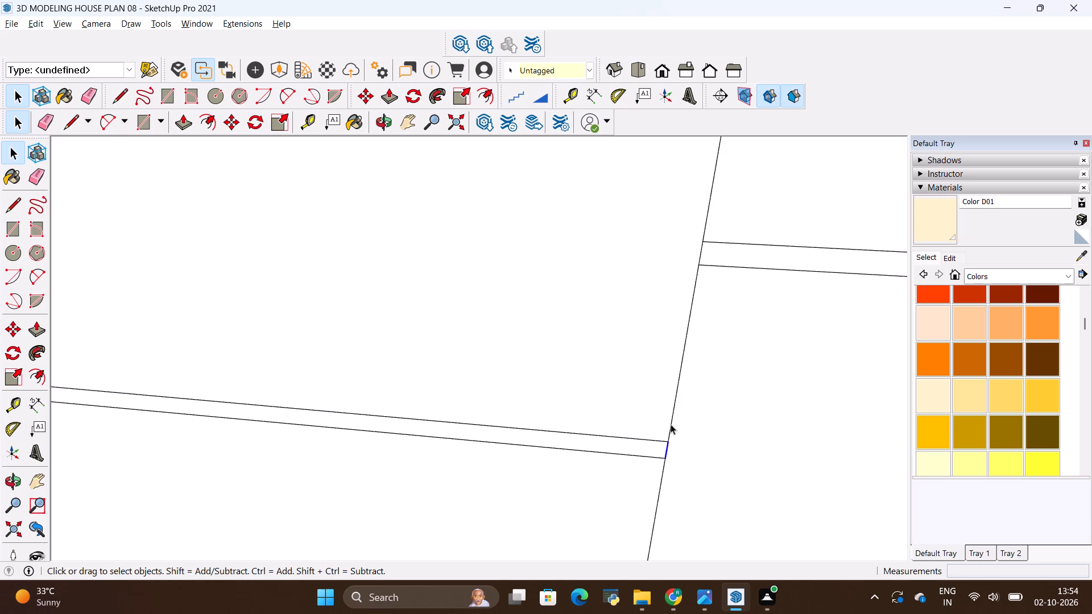
{"action": "left_click", "coordinate": [671, 422], "text": "ctrl"}
{"action": "left_click", "coordinate": [663, 472], "text": "ctrl"}
{"action": "scroll", "coordinate": [667, 498], "scroll_direction": "down", "scroll_amount": 4, "text": "ctrl"}
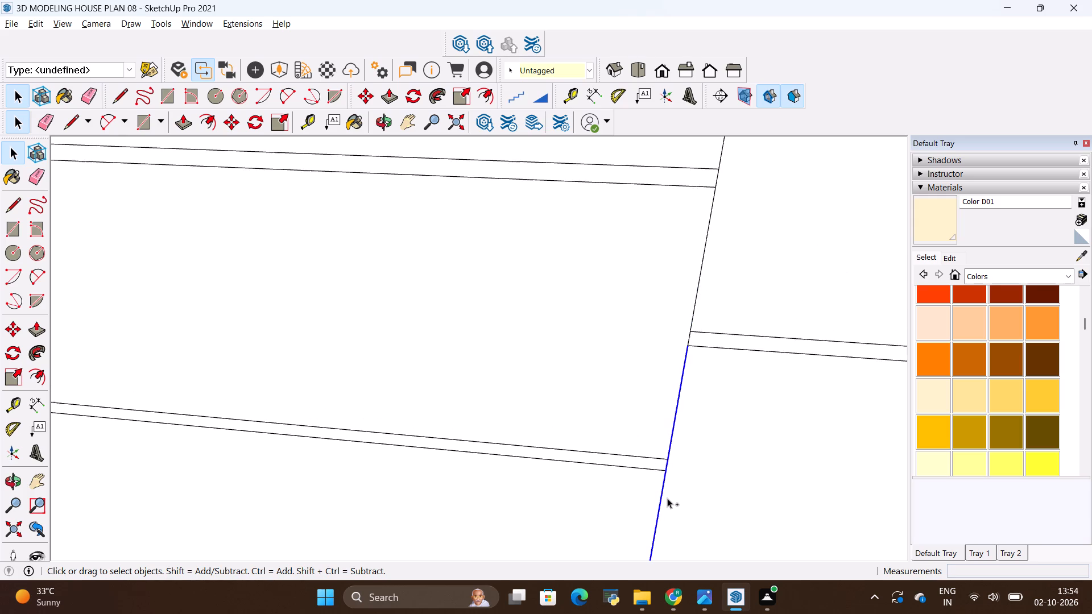
{"action": "scroll", "coordinate": [665, 478], "scroll_direction": "down", "scroll_amount": 3, "text": "ctrl"}
{"action": "left_click", "coordinate": [684, 360], "text": "ctrl"}
{"action": "scroll", "coordinate": [666, 435], "scroll_direction": "down", "scroll_amount": 3, "text": "ctrl"}
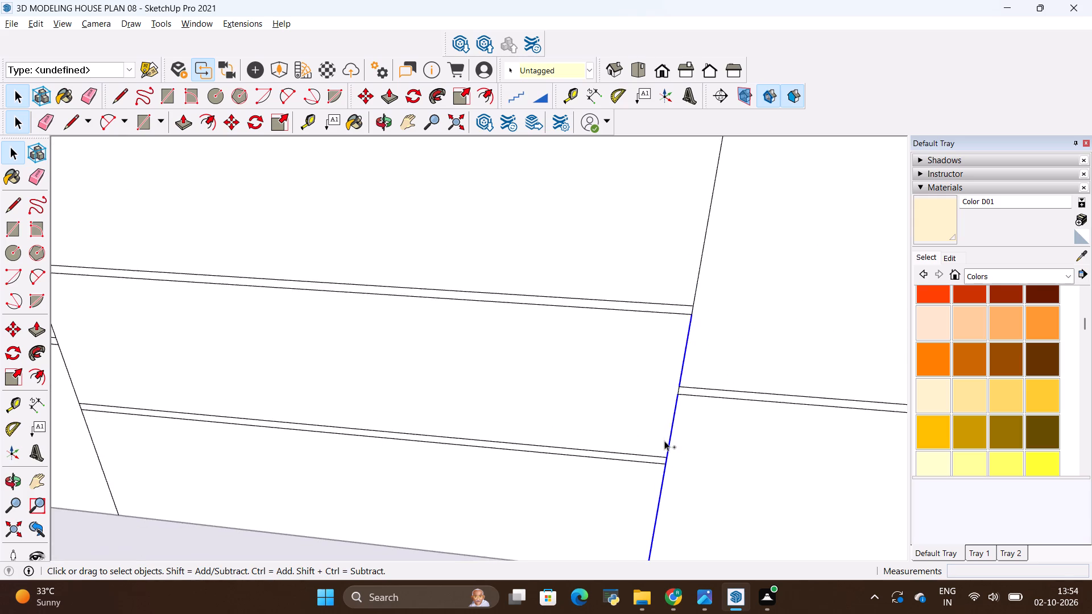
{"action": "scroll", "coordinate": [664, 441], "scroll_direction": "down", "scroll_amount": 1, "text": "ctrl"}
{"action": "scroll", "coordinate": [685, 388], "scroll_direction": "up", "scroll_amount": 12, "text": "ctrl"}
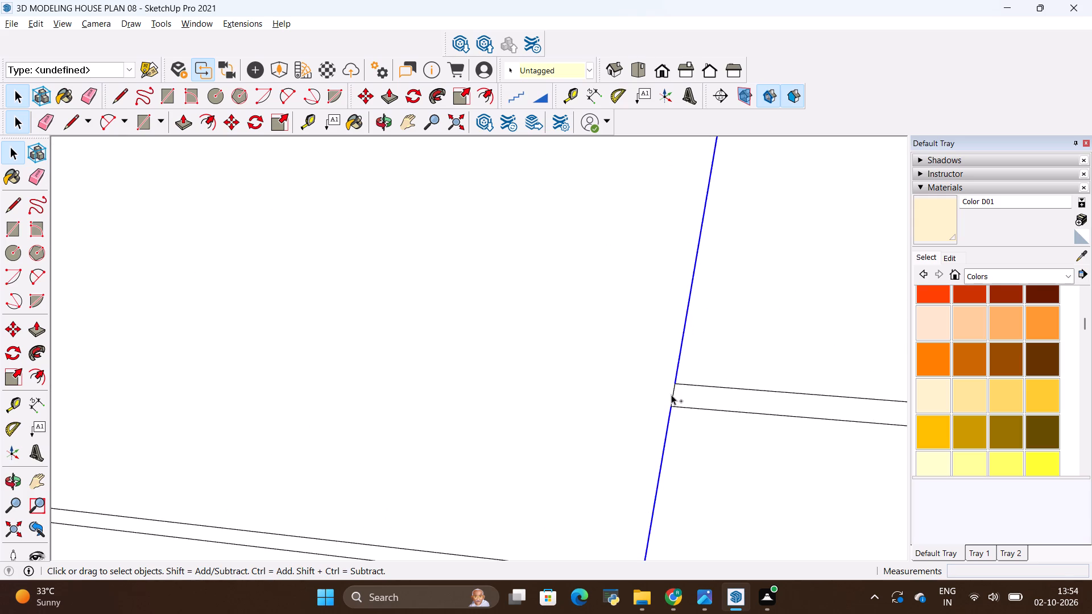
{"action": "left_click", "coordinate": [671, 395], "text": "ctrl"}
{"action": "scroll", "coordinate": [663, 449], "scroll_direction": "down", "scroll_amount": 10, "text": "ctrl"}
{"action": "scroll", "coordinate": [688, 322], "scroll_direction": "up", "scroll_amount": 4, "text": "ctrl"}
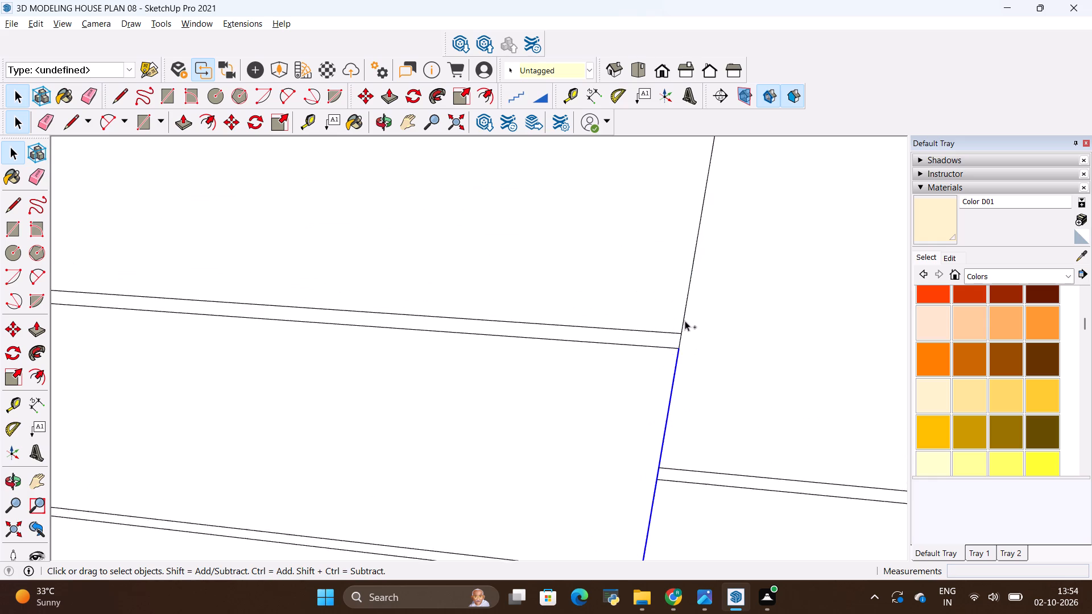
{"action": "scroll", "coordinate": [685, 321], "scroll_direction": "up", "scroll_amount": 2, "text": "ctrl"}
{"action": "left_click", "coordinate": [680, 345], "text": "ctrl"}
{"action": "scroll", "coordinate": [680, 345], "scroll_direction": "up", "scroll_amount": 1, "text": "ctrl"}
{"action": "left_click", "coordinate": [682, 321], "text": "ctrl"}
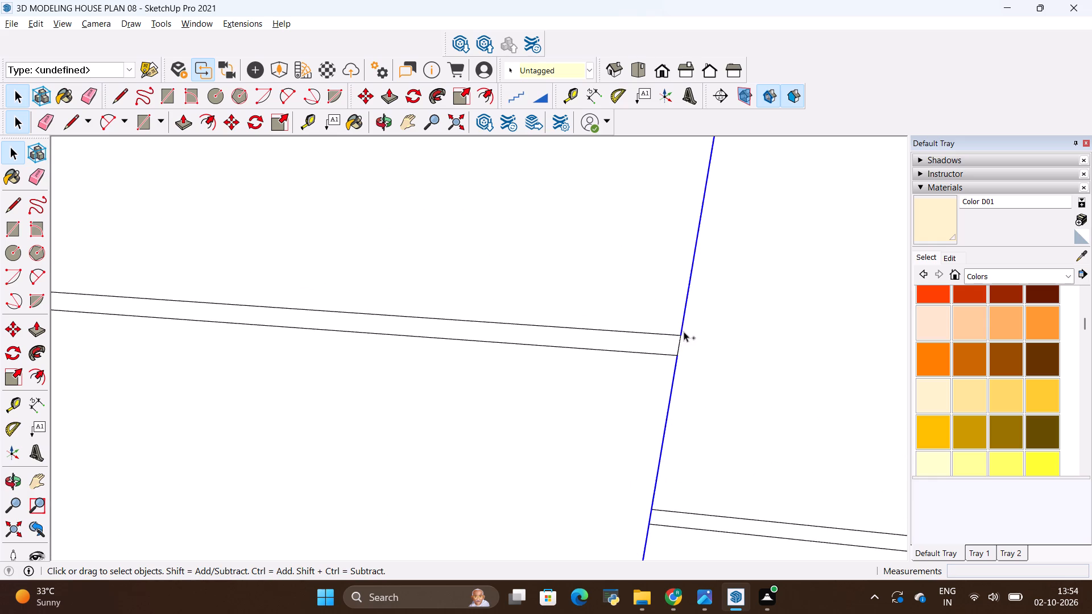
{"action": "left_click", "coordinate": [681, 339], "text": "ctrl"}
{"action": "scroll", "coordinate": [685, 359], "scroll_direction": "down", "scroll_amount": 2, "text": "ctrl"}
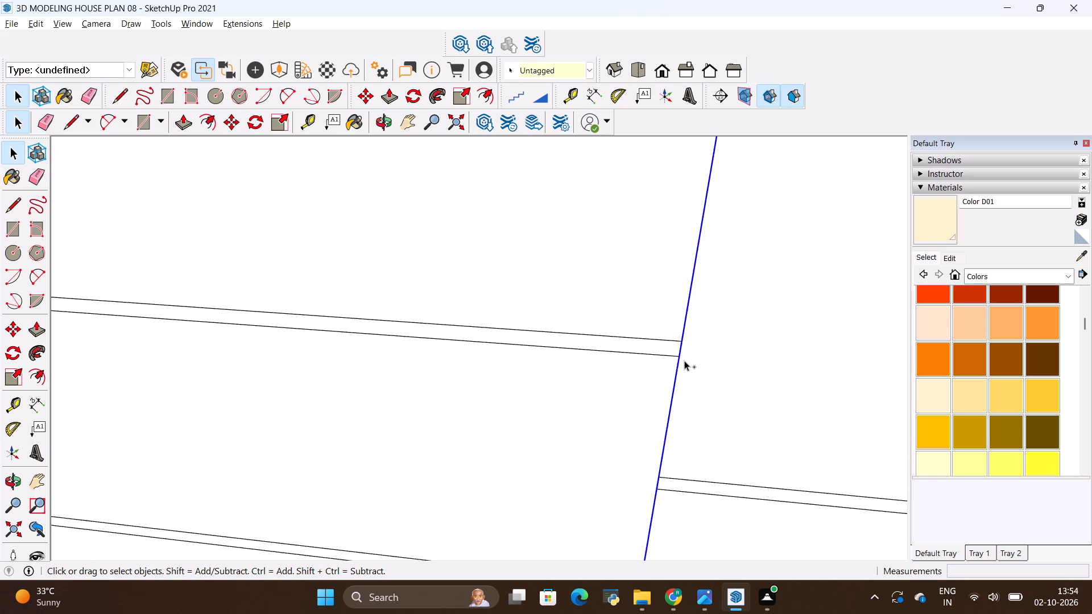
{"action": "scroll", "coordinate": [684, 360], "scroll_direction": "down", "scroll_amount": 10, "text": "ctrl"}
{"action": "scroll", "coordinate": [704, 319], "scroll_direction": "down", "scroll_amount": 2, "text": "ctrl"}
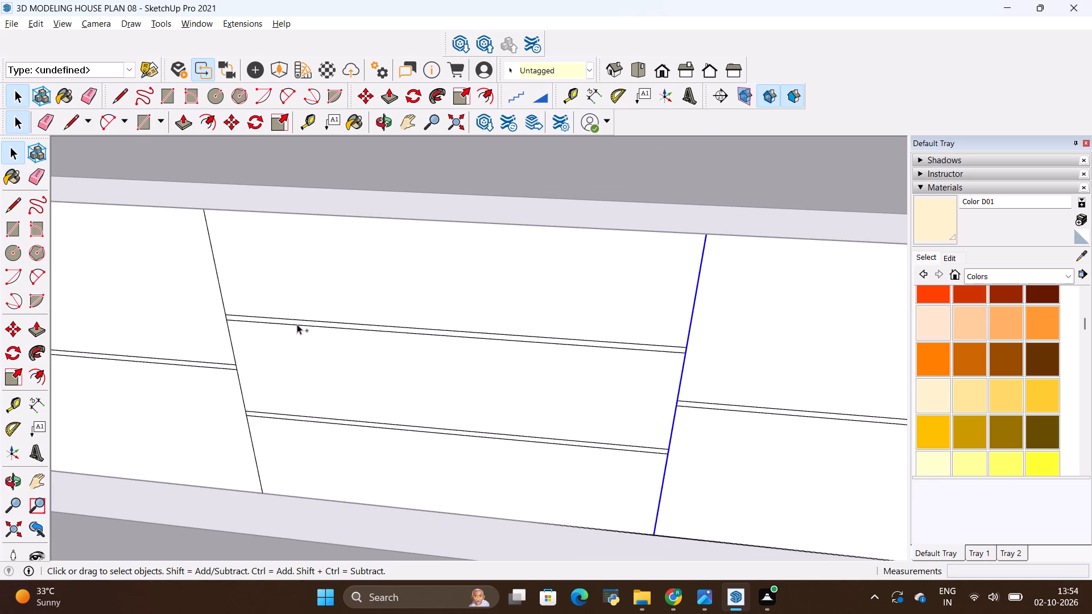
Add every segment of the vertical divider on the middle bay's left side to the selection, including the short pieces between the doubled lines.
{"action": "scroll", "coordinate": [217, 314], "scroll_direction": "up", "scroll_amount": 8, "text": "ctrl"}
{"action": "left_click", "coordinate": [227, 289], "text": "ctrl"}
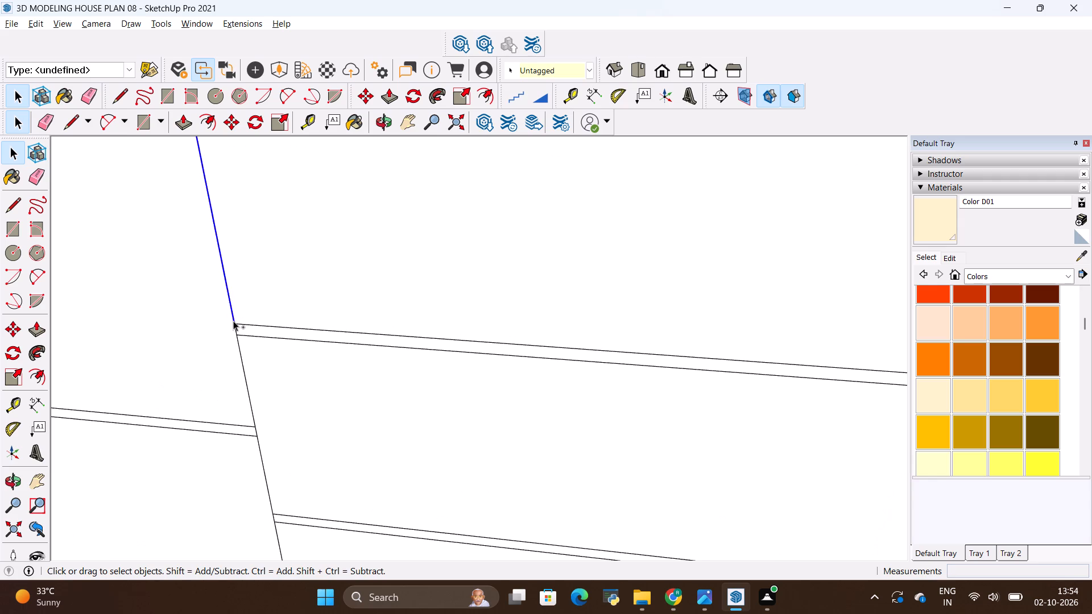
{"action": "left_click", "coordinate": [233, 322], "text": "ctrl"}
{"action": "left_click", "coordinate": [236, 327], "text": "ctrl"}
{"action": "scroll", "coordinate": [238, 344], "scroll_direction": "up", "scroll_amount": 3, "text": "ctrl"}
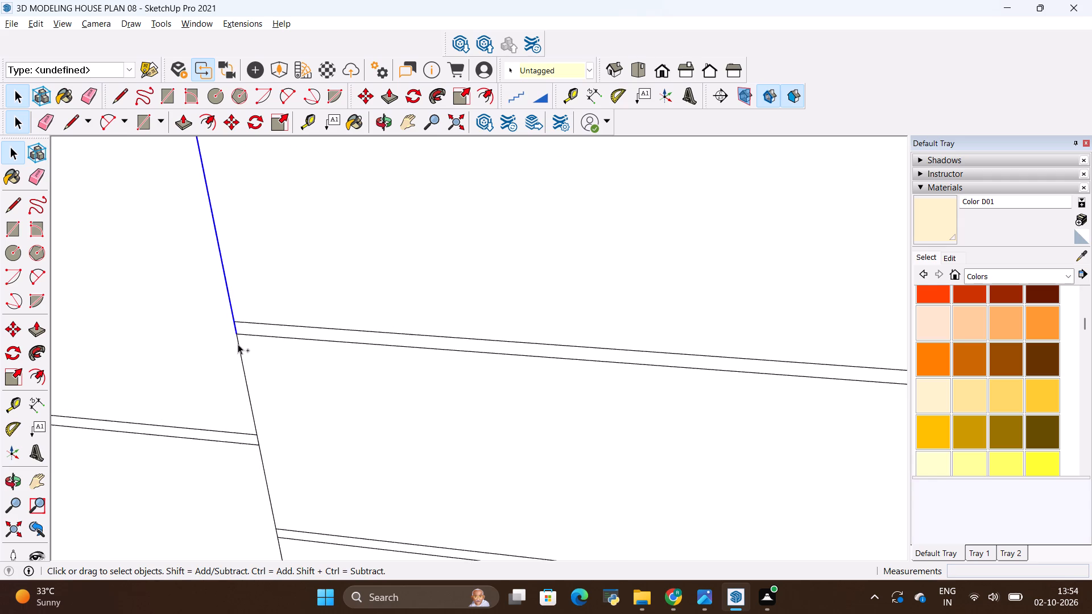
{"action": "left_click", "coordinate": [239, 346], "text": "ctrl"}
{"action": "scroll", "coordinate": [270, 327], "scroll_direction": "down", "scroll_amount": 2, "text": "ctrl"}
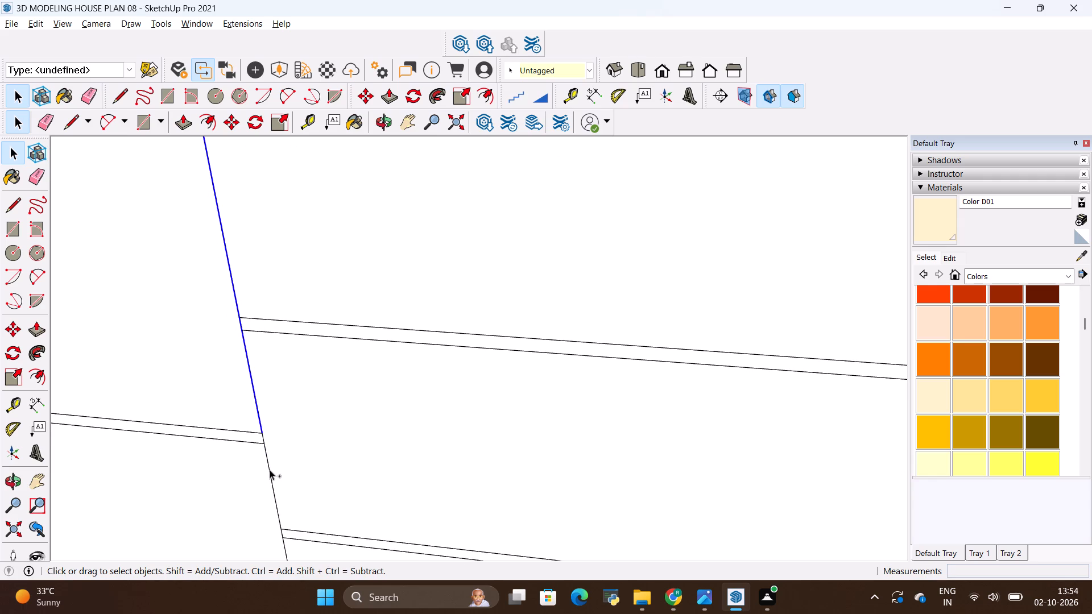
{"action": "left_click", "coordinate": [270, 470], "text": "ctrl"}
{"action": "scroll", "coordinate": [291, 330], "scroll_direction": "down", "scroll_amount": 5, "text": "ctrl"}
{"action": "scroll", "coordinate": [292, 477], "scroll_direction": "up", "scroll_amount": 7, "text": "ctrl"}
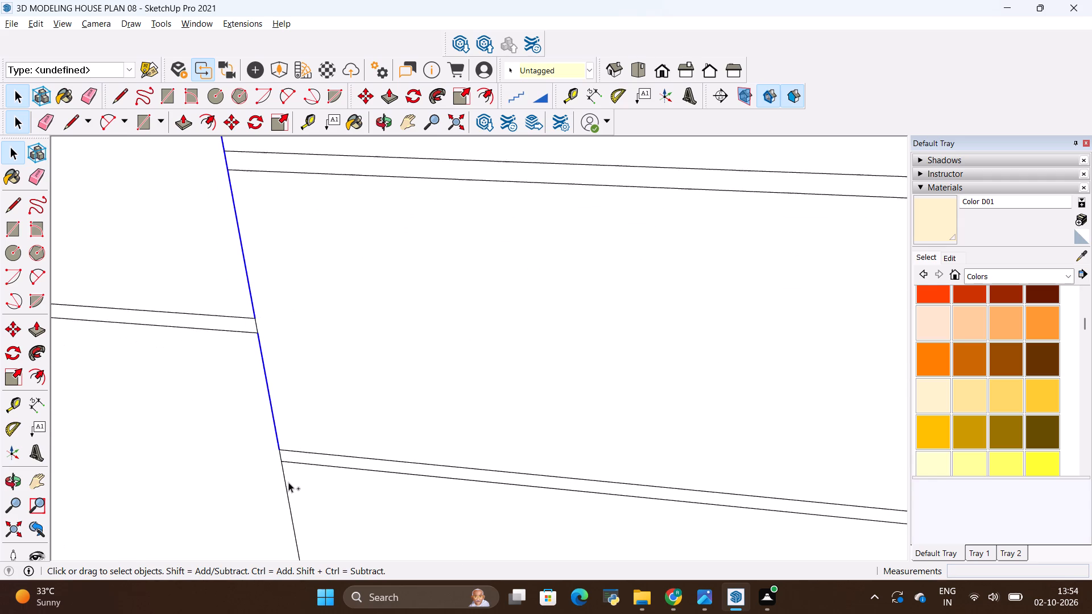
{"action": "left_click", "coordinate": [286, 479], "text": "ctrl"}
{"action": "scroll", "coordinate": [268, 434], "scroll_direction": "up", "scroll_amount": 4, "text": "ctrl"}
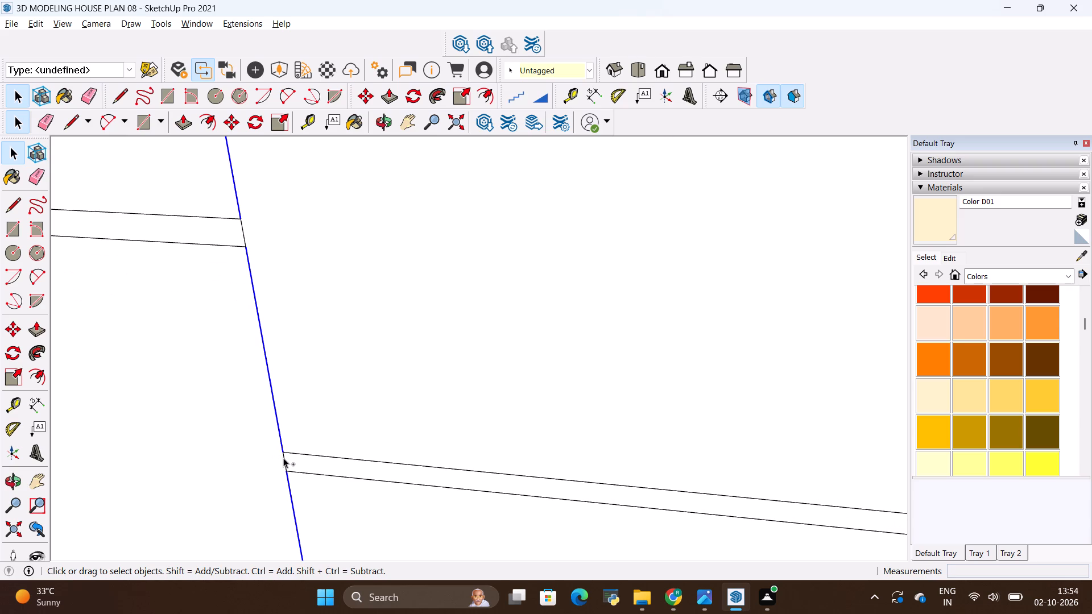
{"action": "left_click", "coordinate": [283, 458], "text": "ctrl"}
{"action": "scroll", "coordinate": [322, 382], "scroll_direction": "down", "scroll_amount": 3, "text": "ctrl"}
{"action": "scroll", "coordinate": [268, 278], "scroll_direction": "up", "scroll_amount": 4, "text": "ctrl"}
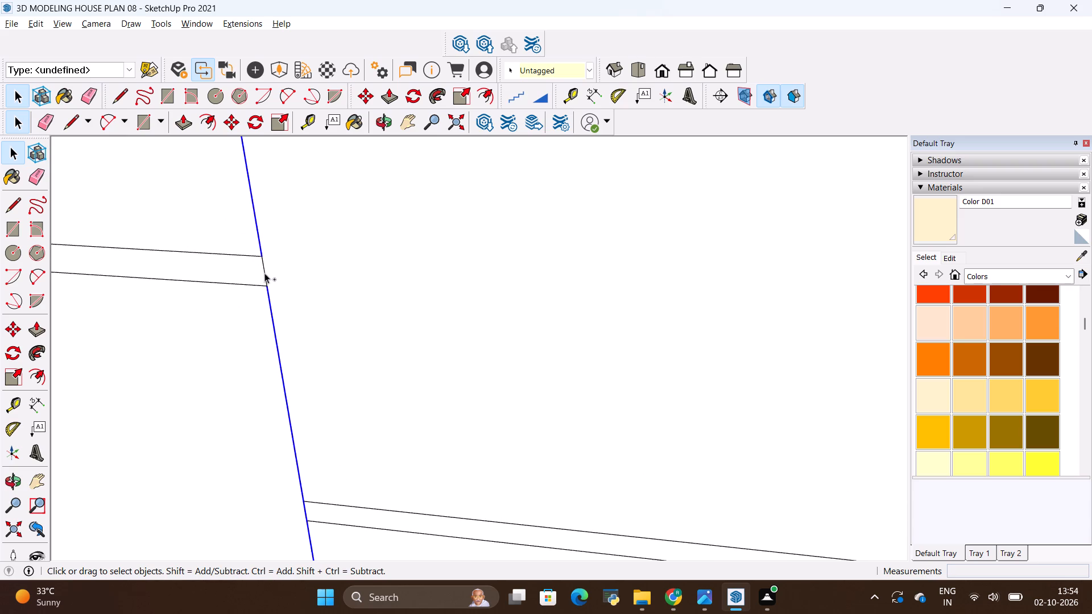
{"action": "left_click", "coordinate": [262, 271], "text": "ctrl"}
{"action": "scroll", "coordinate": [323, 304], "scroll_direction": "down", "scroll_amount": 20, "text": "ctrl"}
{"action": "scroll", "coordinate": [498, 412], "scroll_direction": "down", "scroll_amount": 5, "text": "ctrl"}
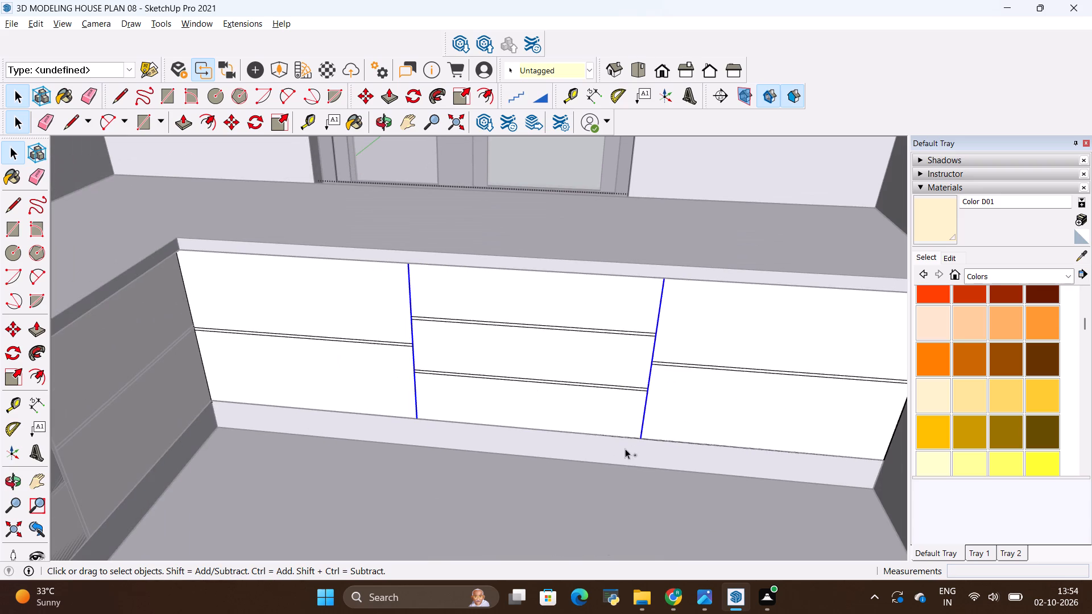
{"action": "scroll", "coordinate": [425, 364], "scroll_direction": "up", "scroll_amount": 10, "text": "ctrl"}
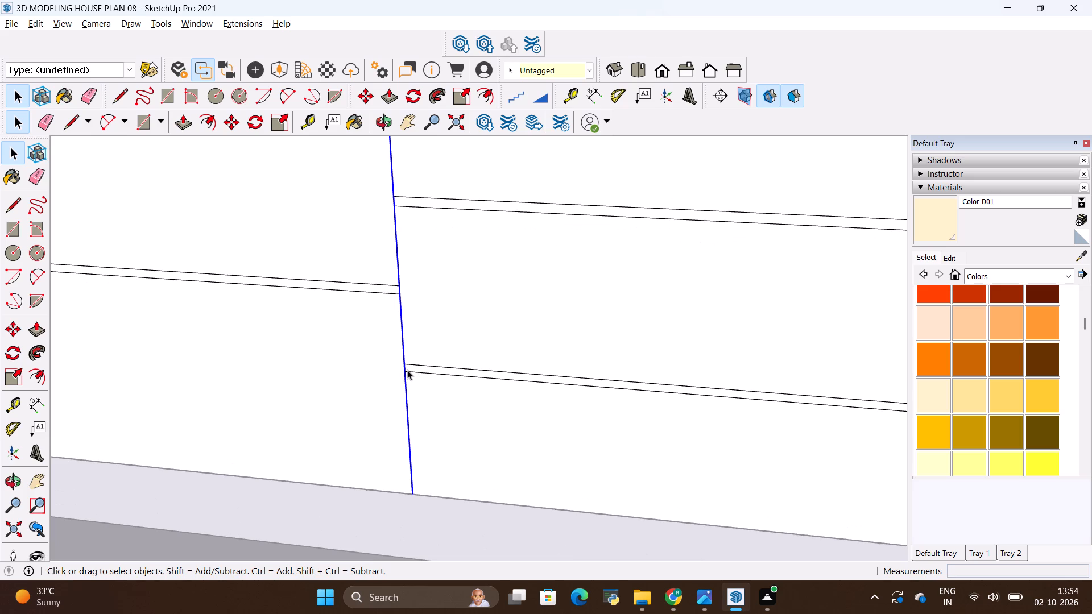
Copy the selected divider lines 0.5" sideways to form narrow gaps beside the adjoining leg's middle drawer bay.
{"action": "key", "text": "m"}
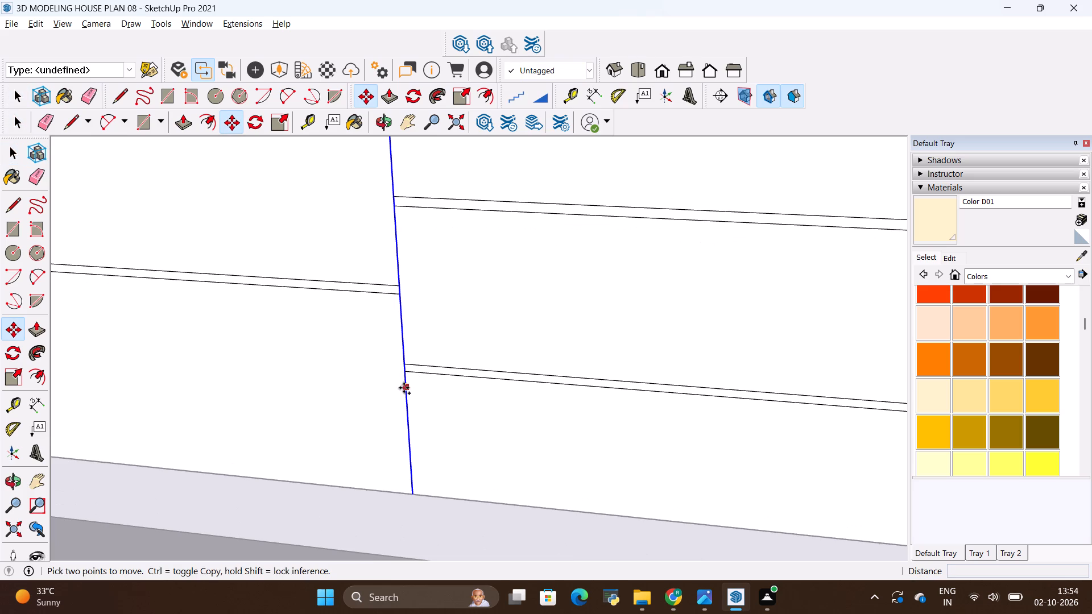
{"action": "left_click", "coordinate": [404, 388]}
{"action": "key", "text": "BackSpace"}
{"action": "key", "text": "BackSpace"}
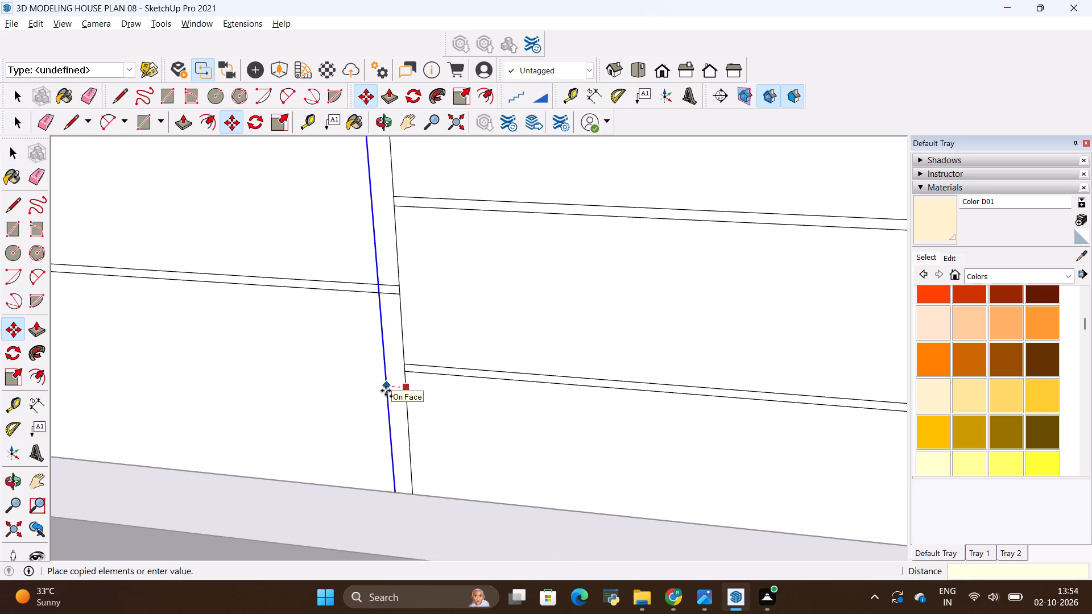
{"action": "type", "text": ".5"}
{"action": "key", "text": "shift+quotedbl"}
{"action": "key", "text": "Return"}
{"action": "key", "text": "Escape"}
Draw a short vertical line extending the copied divider on the middle bay's left side up to the countertop's underside.
{"action": "scroll", "coordinate": [374, 384], "scroll_direction": "down", "scroll_amount": 2}
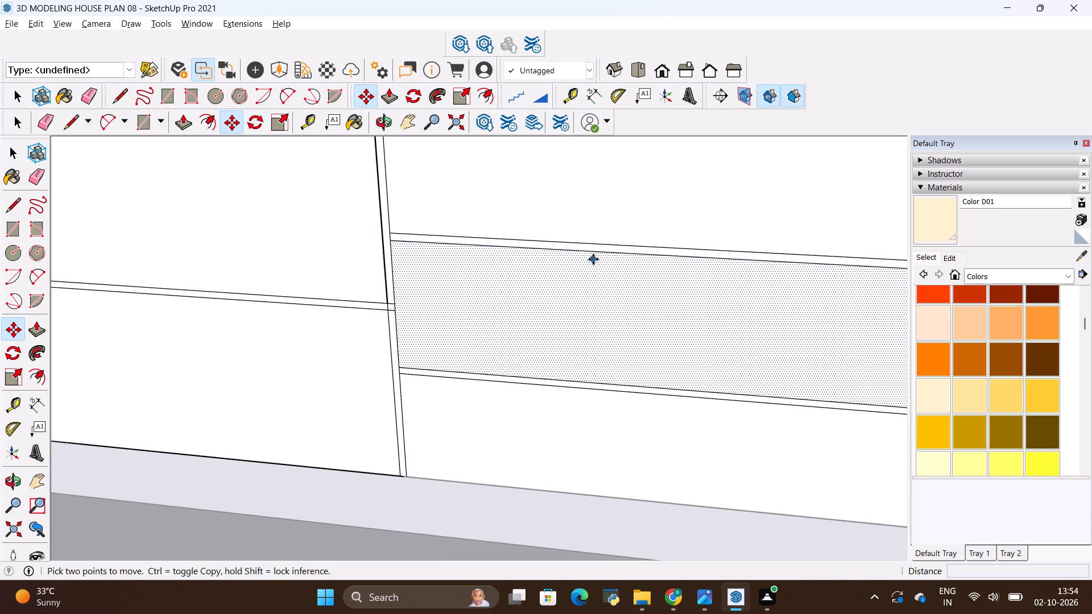
{"action": "middle_click_drag", "start_coordinate": [594, 258], "coordinate": [602, 262]}
{"action": "middle_click_drag", "start_coordinate": [613, 252], "coordinate": [466, 409], "text": "shift"}
{"action": "scroll", "coordinate": [487, 367], "scroll_direction": "down", "scroll_amount": 10}
{"action": "middle_click_drag", "start_coordinate": [665, 409], "coordinate": [606, 369], "text": "shift"}
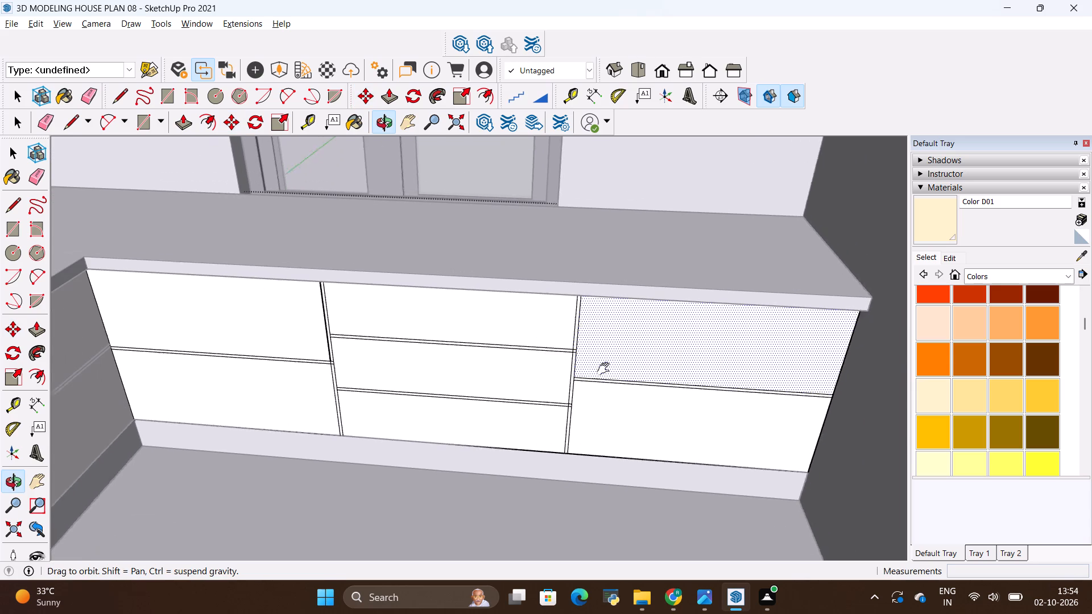
{"action": "middle_click_drag", "start_coordinate": [606, 369], "coordinate": [647, 373], "text": "shift"}
{"action": "scroll", "coordinate": [581, 305], "scroll_direction": "up", "scroll_amount": 2}
{"action": "middle_click_drag", "start_coordinate": [582, 339], "coordinate": [614, 187]}
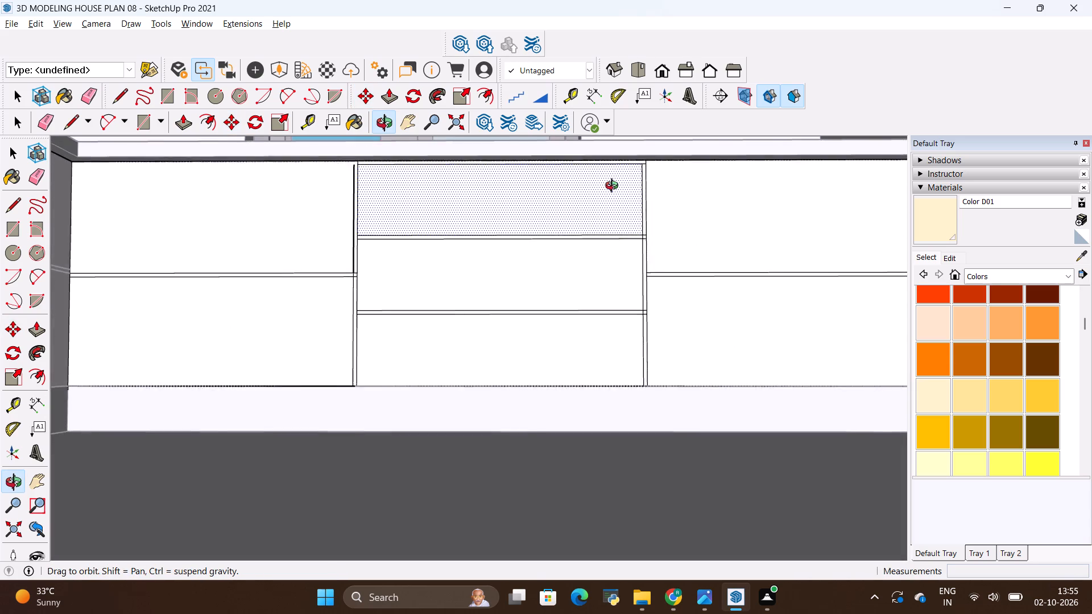
{"action": "middle_click_drag", "start_coordinate": [614, 187], "coordinate": [609, 238]}
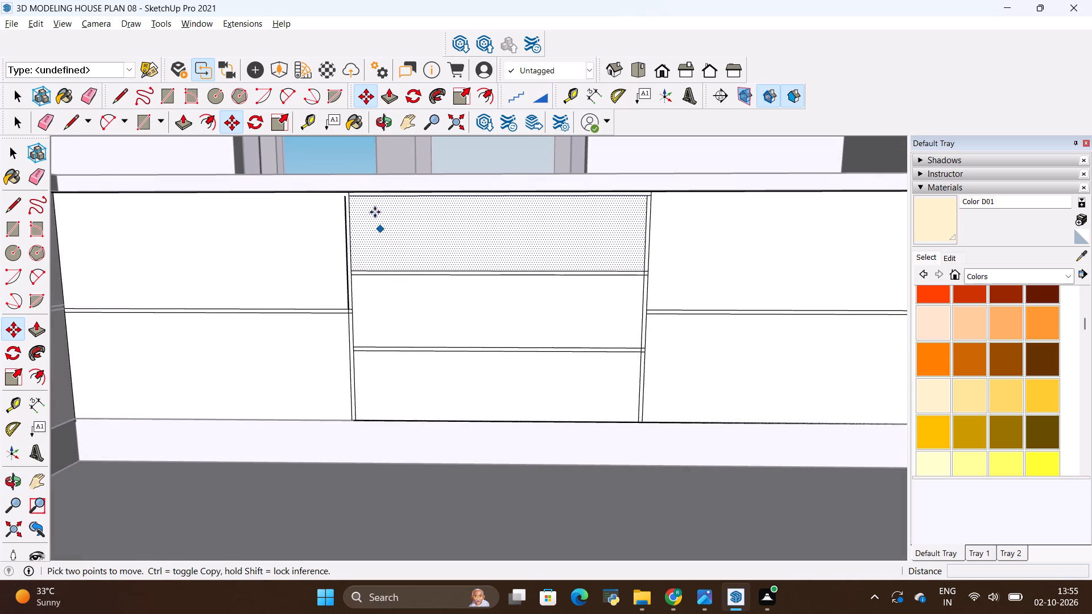
{"action": "scroll", "coordinate": [342, 199], "scroll_direction": "up", "scroll_amount": 16}
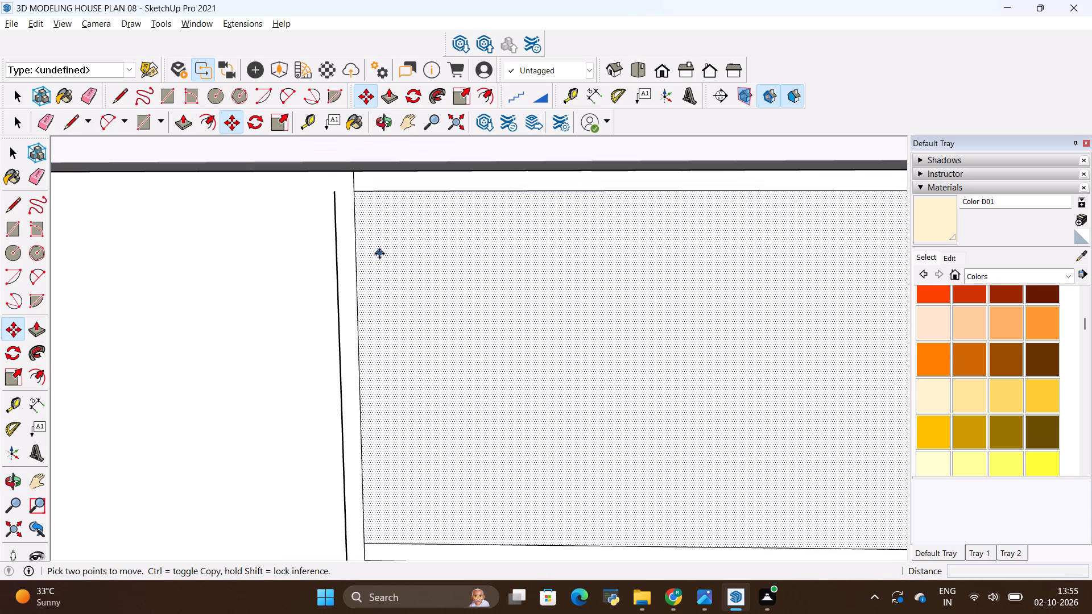
{"action": "key", "text": "l"}
{"action": "left_click", "coordinate": [333, 192]}
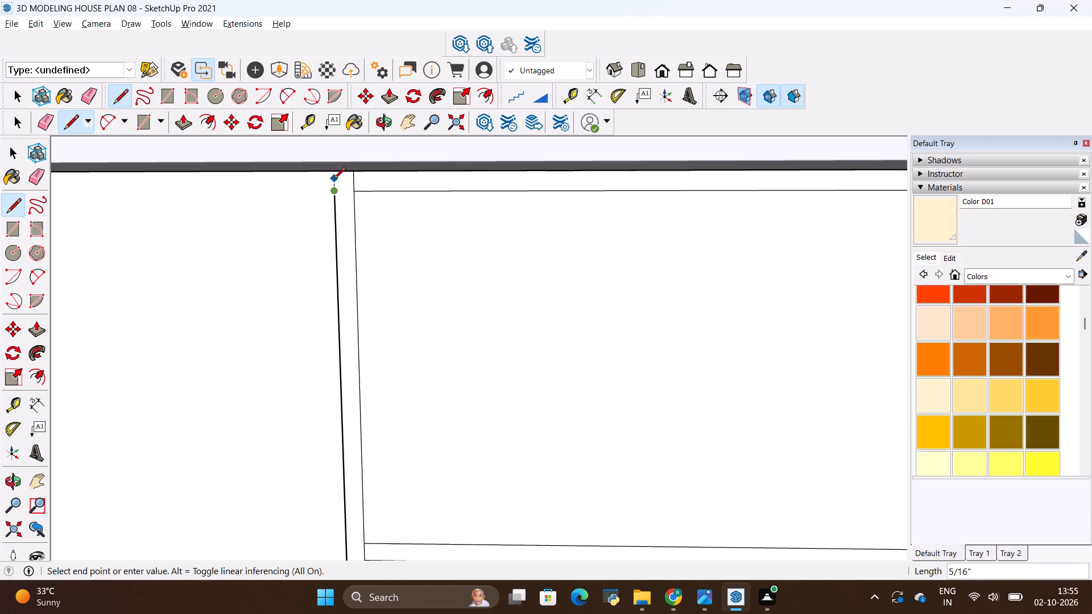
{"action": "left_click", "coordinate": [334, 176]}
{"action": "key", "text": "Escape"}
Draw a 9' 6 3/4" by 2' 6" rectangle over the adjoining leg's entire drawer-front area, corner to corner.
{"action": "scroll", "coordinate": [469, 242], "scroll_direction": "down", "scroll_amount": 4}
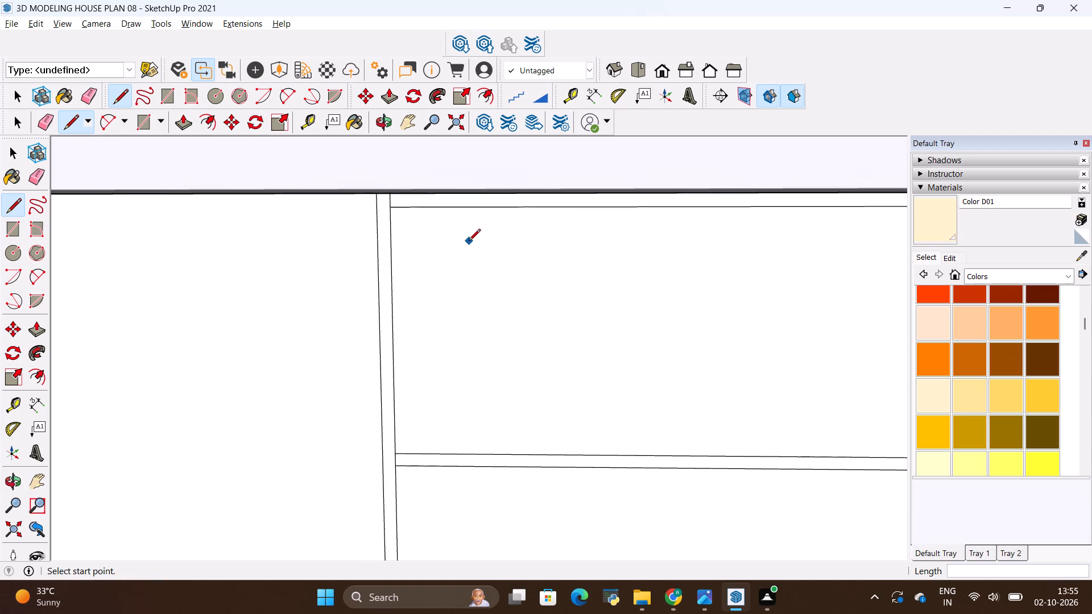
{"action": "scroll", "coordinate": [471, 241], "scroll_direction": "down", "scroll_amount": 4}
{"action": "middle_click_drag", "start_coordinate": [483, 226], "coordinate": [493, 276]}
{"action": "scroll", "coordinate": [471, 226], "scroll_direction": "down", "scroll_amount": 3}
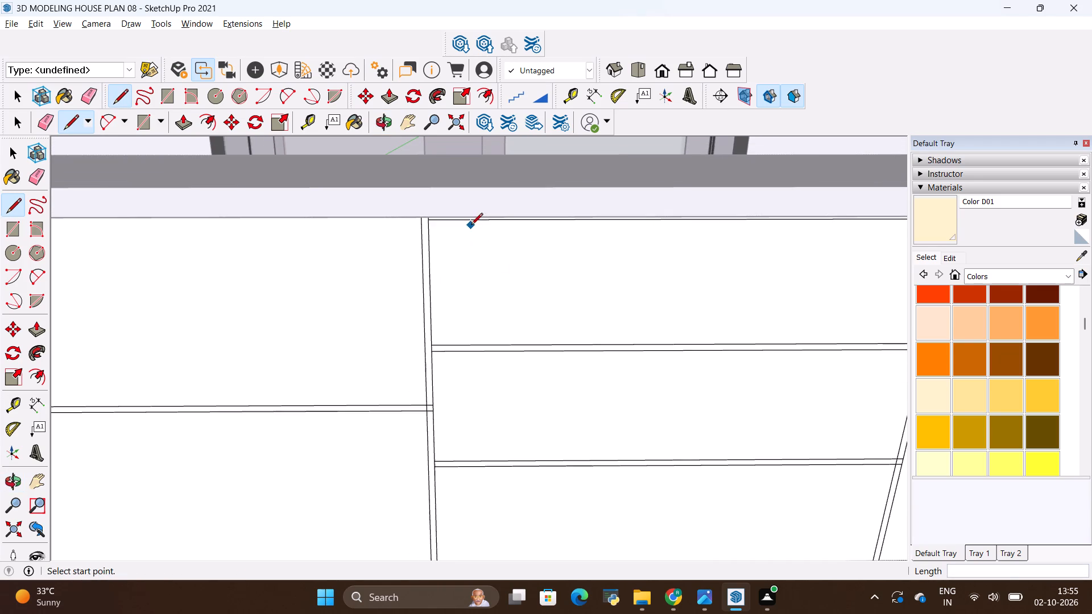
{"action": "scroll", "coordinate": [471, 226], "scroll_direction": "down", "scroll_amount": 5}
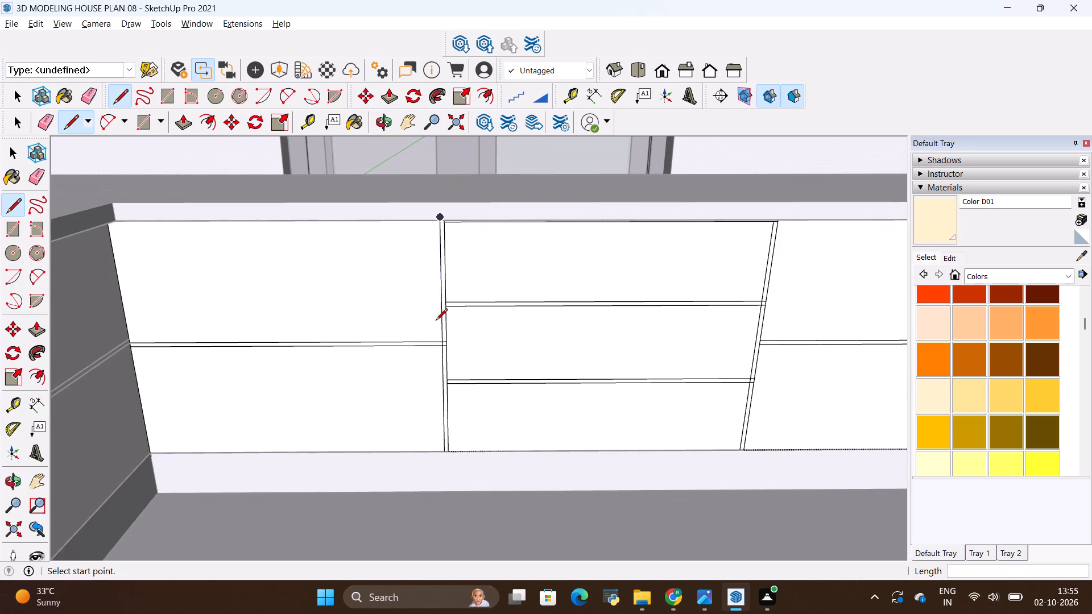
{"action": "middle_click_drag", "start_coordinate": [435, 325], "coordinate": [433, 280]}
{"action": "scroll", "coordinate": [405, 293], "scroll_direction": "up", "scroll_amount": 1}
{"action": "middle_click_drag", "start_coordinate": [405, 293], "coordinate": [404, 251]}
{"action": "key", "text": "r"}
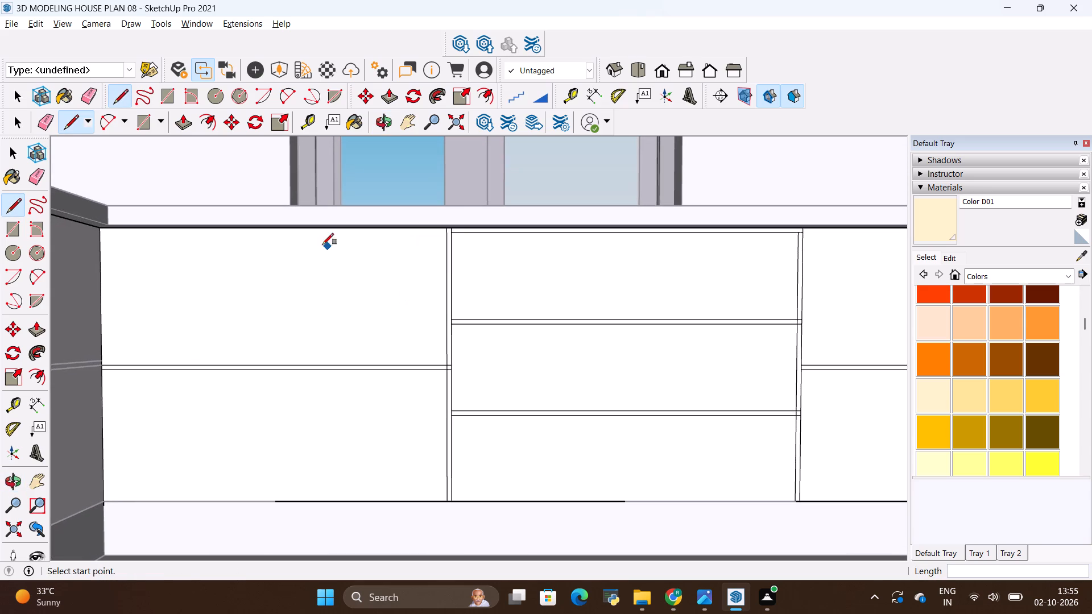
{"action": "left_click", "coordinate": [98, 229]}
{"action": "scroll", "coordinate": [370, 396], "scroll_direction": "down", "scroll_amount": 4}
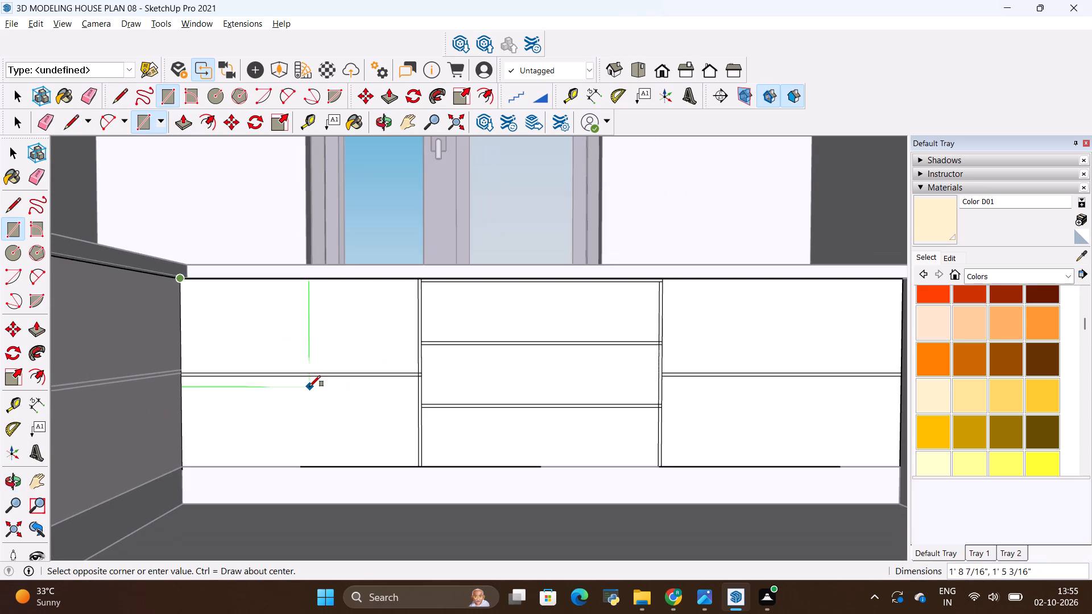
{"action": "scroll", "coordinate": [308, 387], "scroll_direction": "down", "scroll_amount": 1}
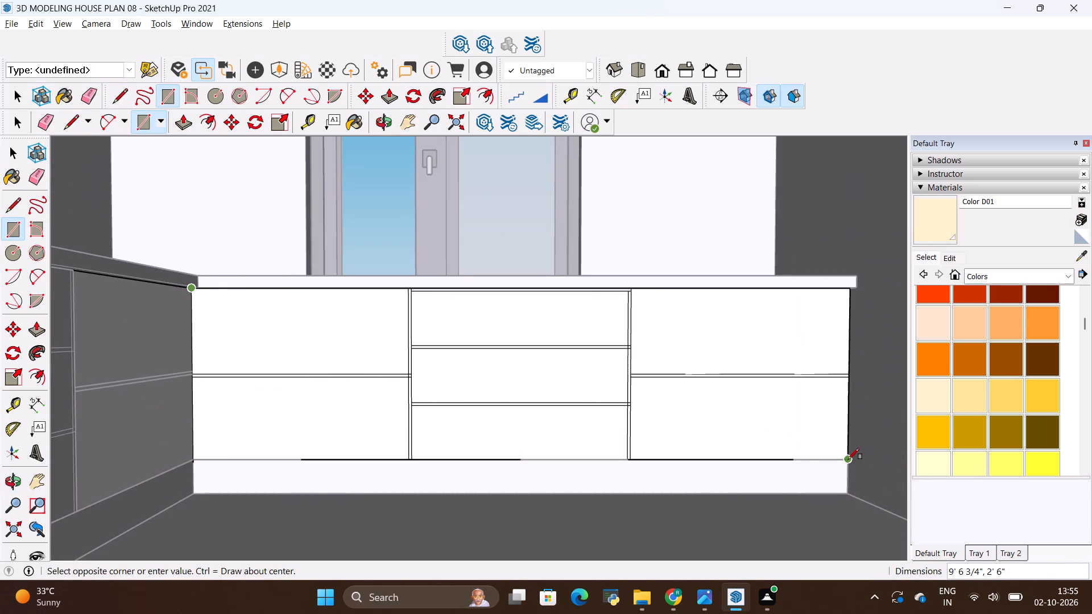
{"action": "left_click", "coordinate": [846, 459]}
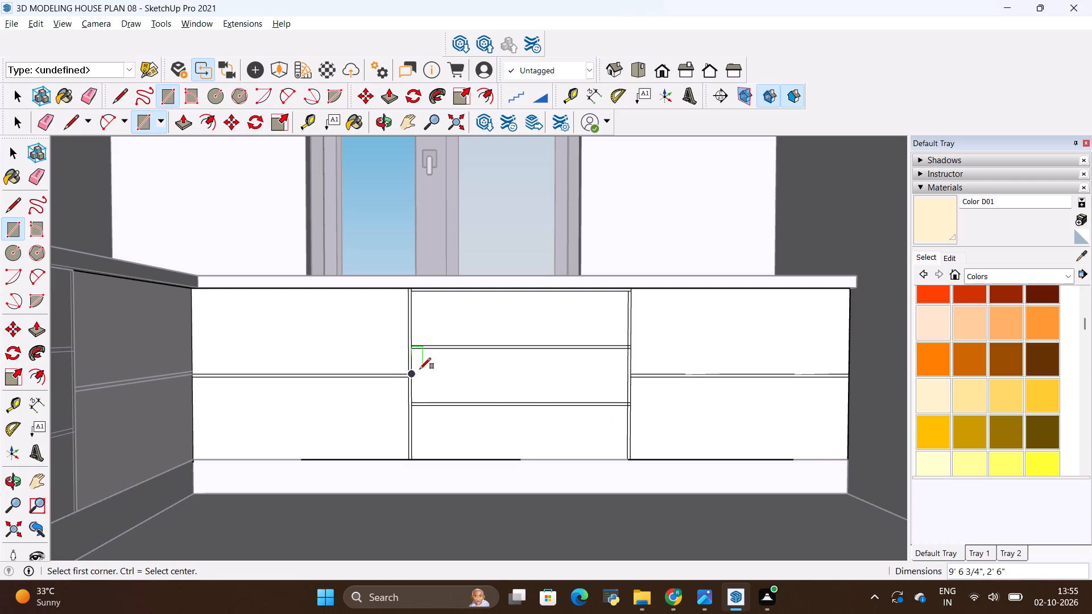
Check the adjoining leg's drawer fronts one by one to see whether each can be picked as a separate face.
{"action": "scroll", "coordinate": [311, 357], "scroll_direction": "up", "scroll_amount": 1}
{"action": "key", "text": "space"}
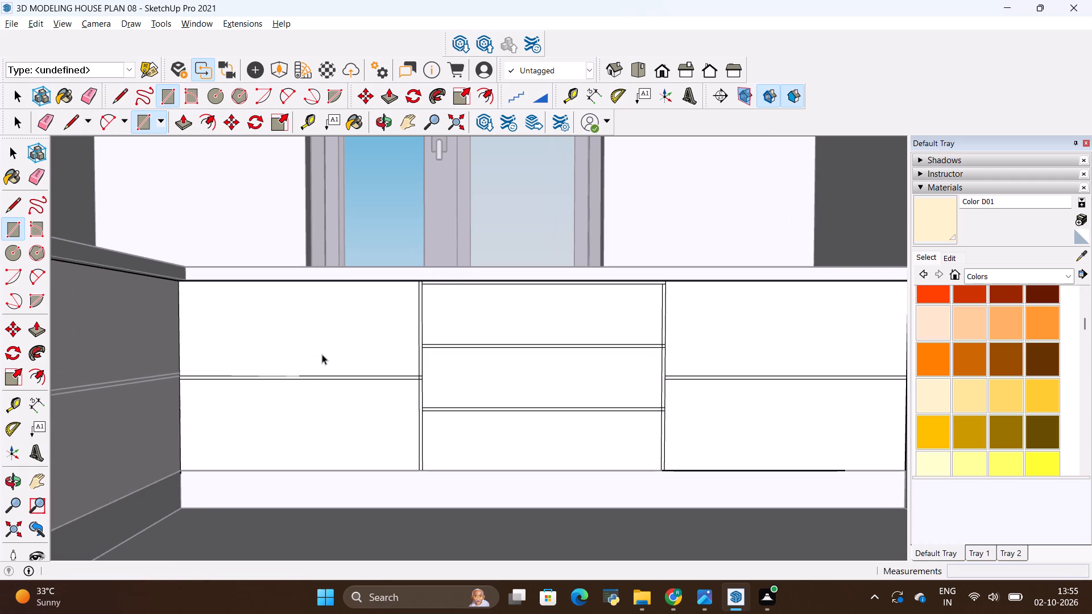
{"action": "left_click", "coordinate": [322, 354]}
{"action": "left_click", "coordinate": [339, 403]}
{"action": "left_click", "coordinate": [471, 310]}
{"action": "left_click", "coordinate": [479, 374]}
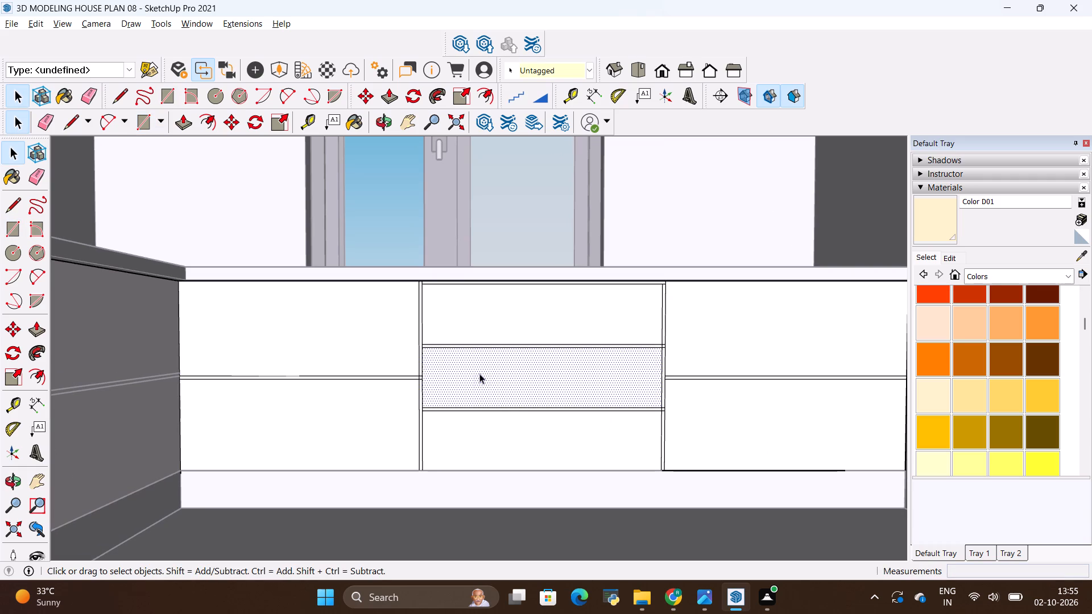
{"action": "left_click", "coordinate": [504, 425]}
{"action": "left_click", "coordinate": [846, 437]}
{"action": "left_click", "coordinate": [828, 320]}
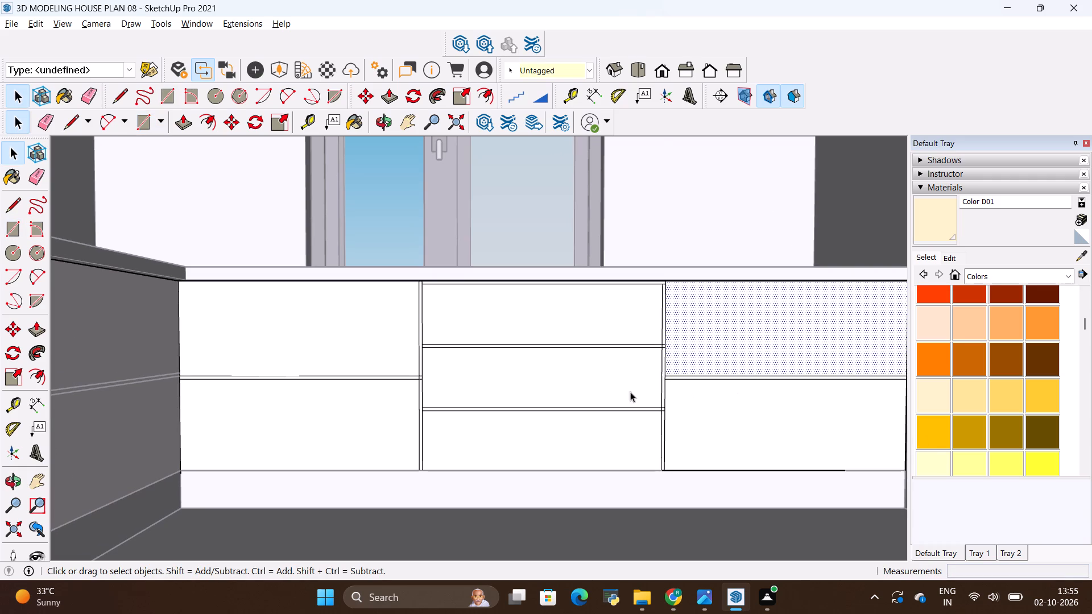
Push/Pull all seven drawer fronts on the adjoining leg outward by 1", leaving the narrow gap faces in place.
{"action": "key", "text": "p"}
{"action": "left_click", "coordinate": [749, 347]}
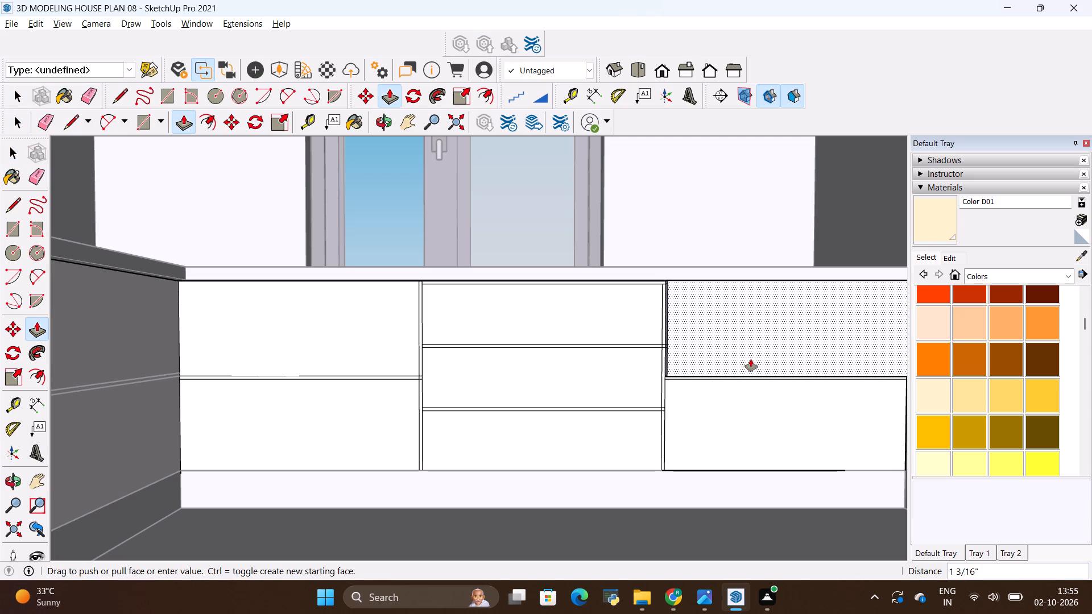
{"action": "key", "text": "BackSpace"}
{"action": "key", "text": "BackSpace"}
{"action": "key", "text": "1"}
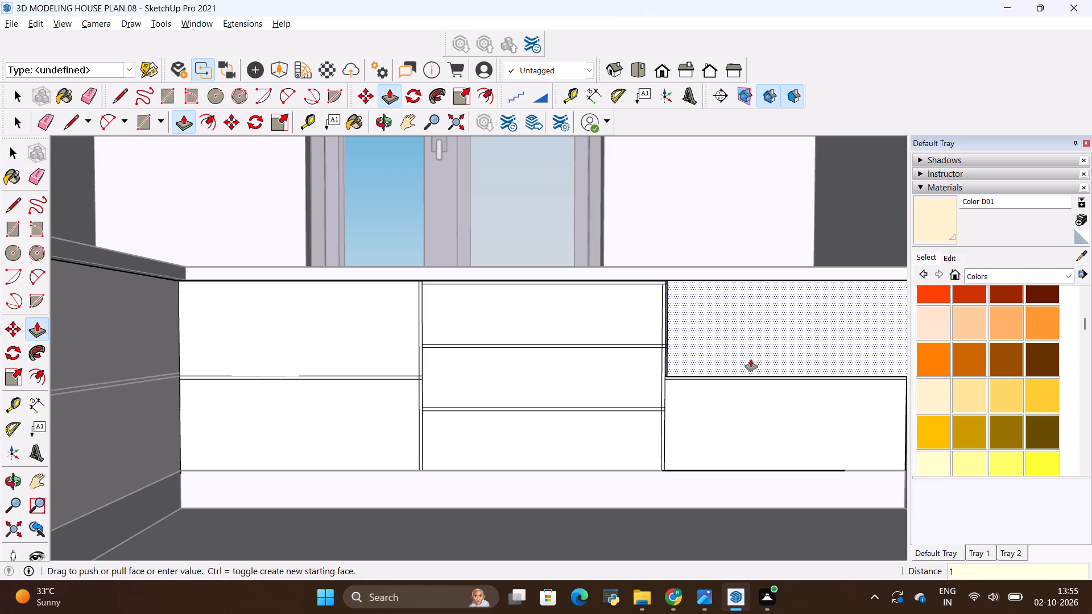
{"action": "key", "text": "shift+quotedbl"}
{"action": "key", "text": "Return"}
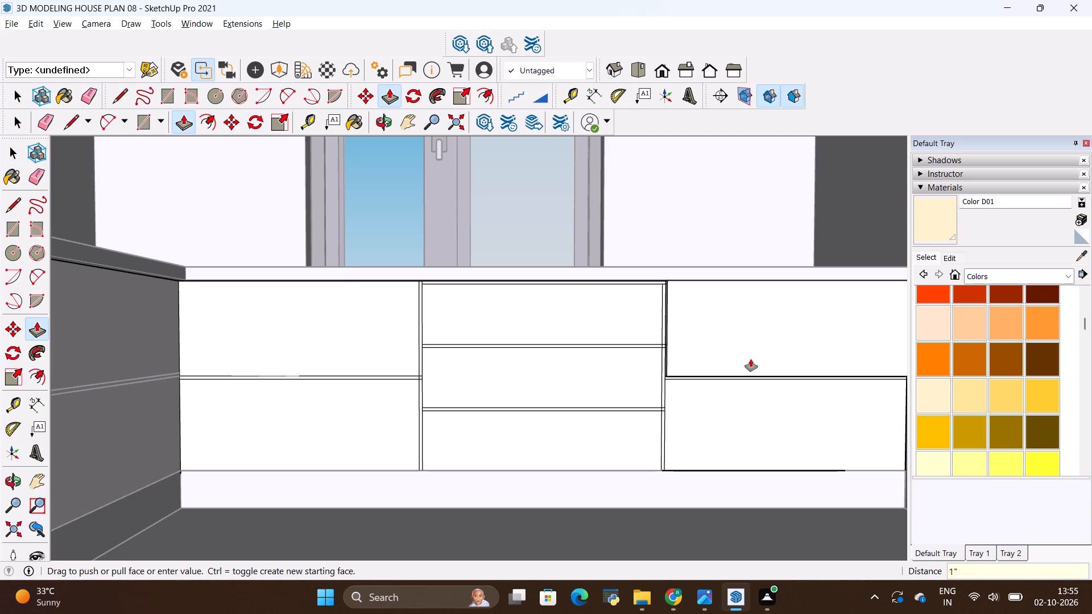
{"action": "double_click", "coordinate": [755, 402]}
{"action": "left_click", "coordinate": [762, 355]}
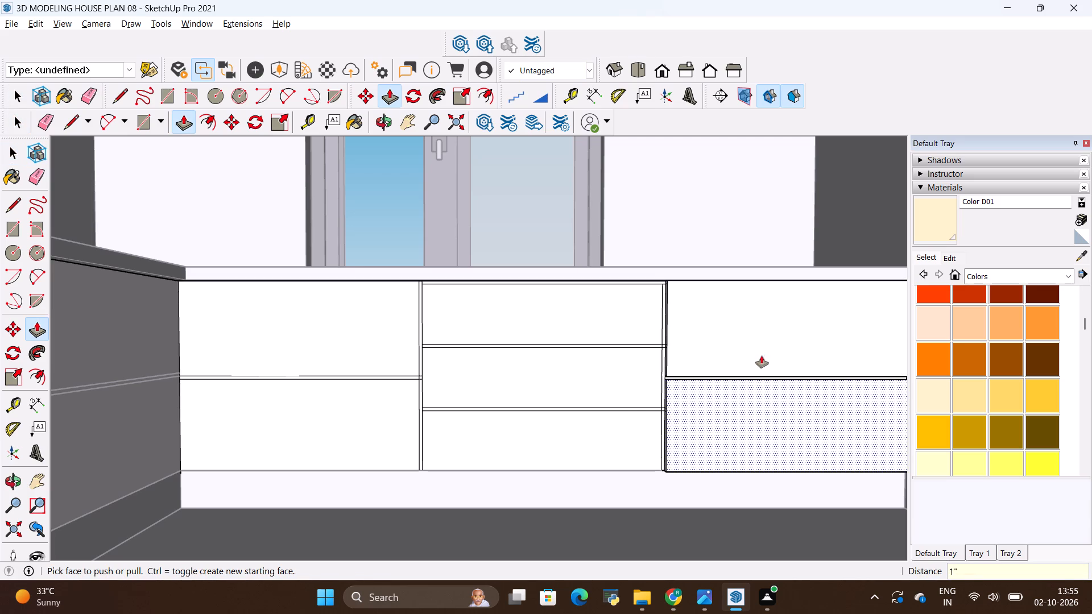
{"action": "double_click", "coordinate": [640, 427]}
{"action": "double_click", "coordinate": [643, 400]}
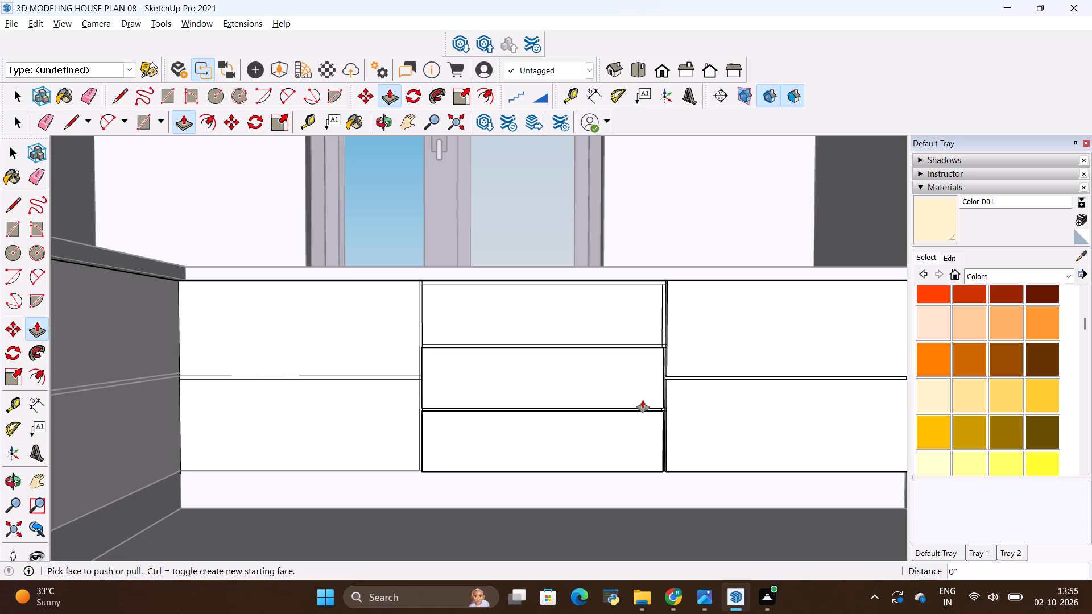
{"action": "double_click", "coordinate": [611, 304]}
{"action": "double_click", "coordinate": [395, 324]}
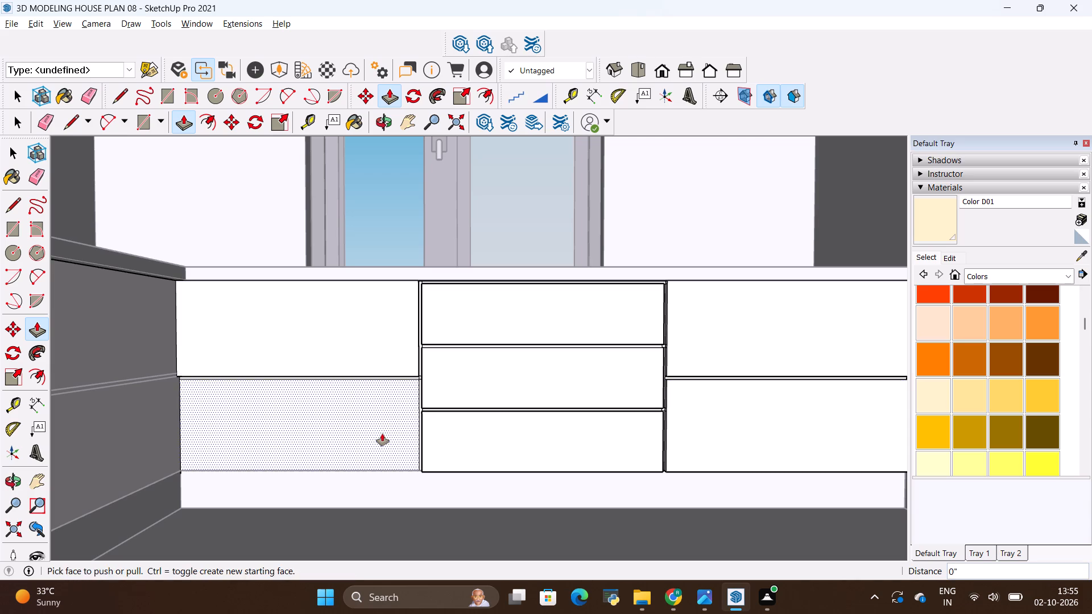
{"action": "double_click", "coordinate": [382, 434]}
Examine the pulled-out drawer fronts and the gaps between them, then clear the active tool.
{"action": "scroll", "coordinate": [527, 321], "scroll_direction": "down", "scroll_amount": 2}
{"action": "middle_click_drag", "start_coordinate": [538, 316], "coordinate": [445, 418]}
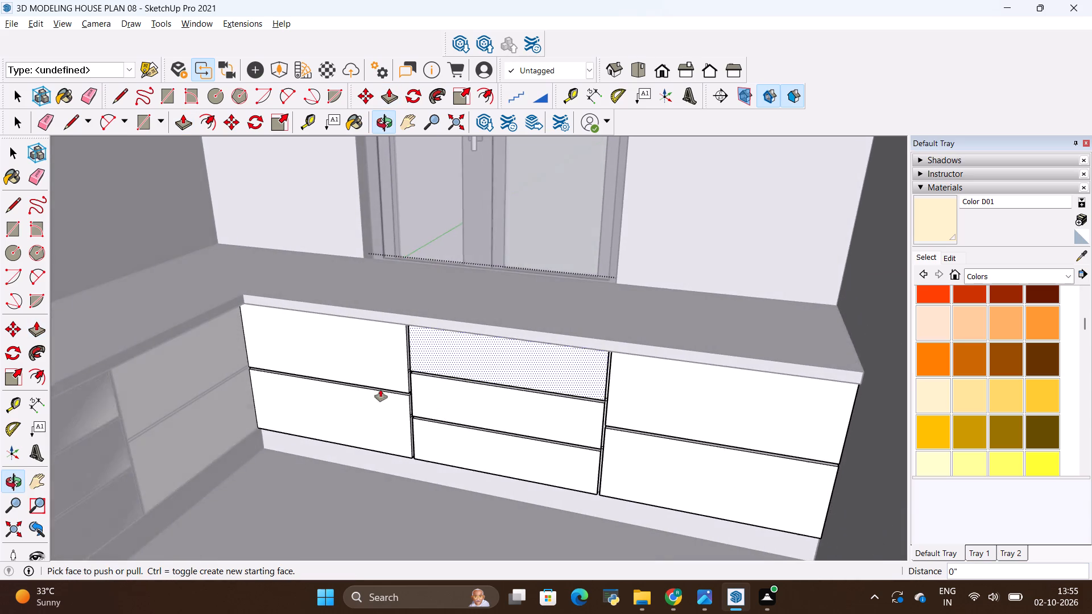
{"action": "scroll", "coordinate": [371, 373], "scroll_direction": "up", "scroll_amount": 19}
{"action": "scroll", "coordinate": [431, 381], "scroll_direction": "up", "scroll_amount": 10}
{"action": "scroll", "coordinate": [555, 389], "scroll_direction": "down", "scroll_amount": 20}
{"action": "scroll", "coordinate": [555, 389], "scroll_direction": "down", "scroll_amount": 4}
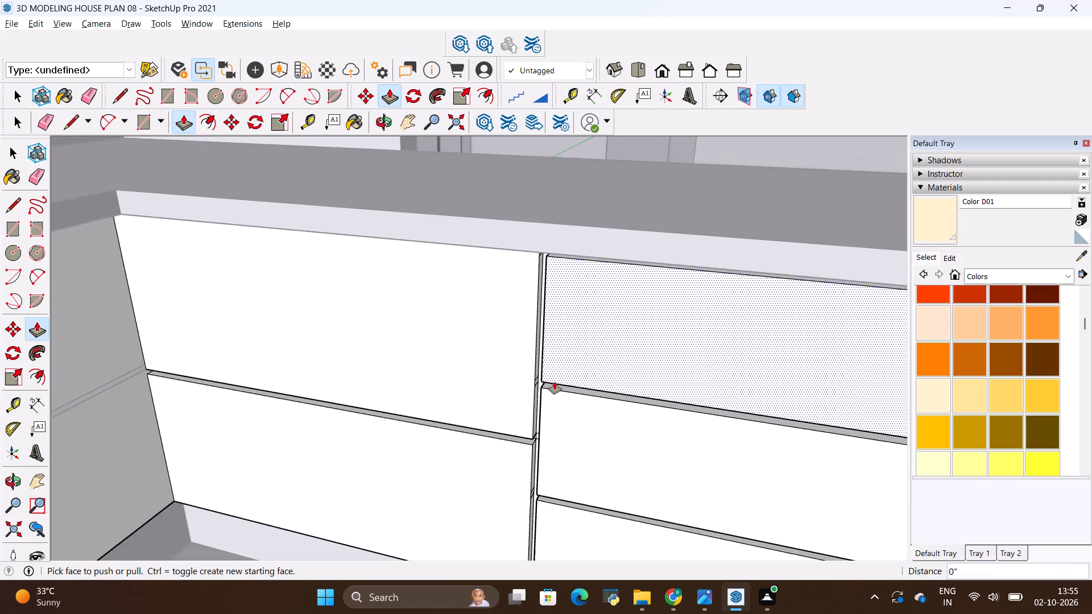
{"action": "scroll", "coordinate": [555, 382], "scroll_direction": "down", "scroll_amount": 10}
{"action": "middle_click_drag", "start_coordinate": [595, 366], "coordinate": [433, 392]}
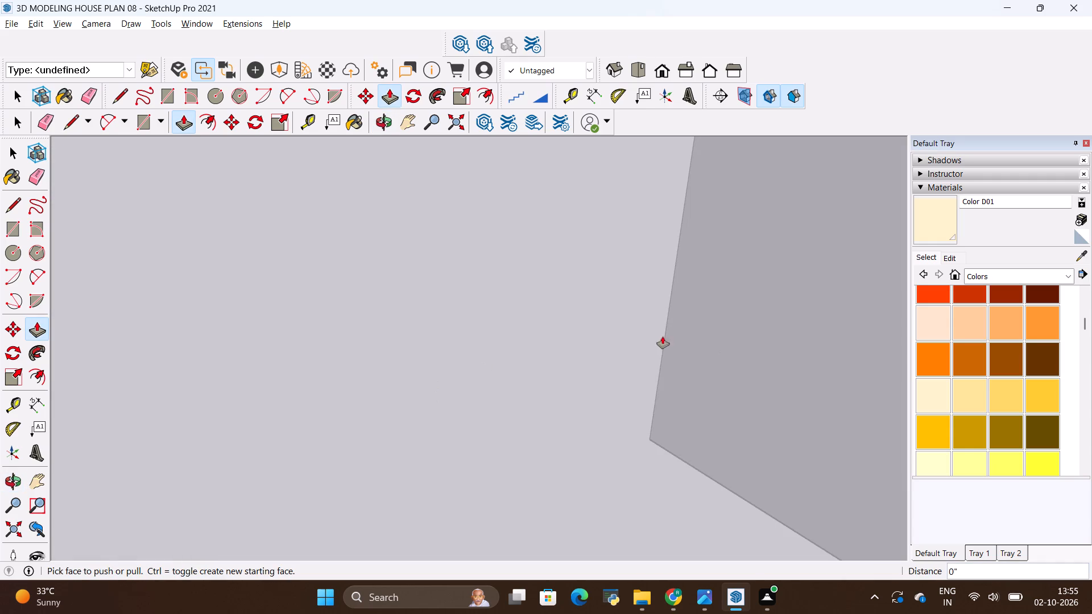
{"action": "middle_click", "coordinate": [748, 335]}
{"action": "scroll", "coordinate": [748, 335], "scroll_direction": "down", "scroll_amount": 20}
{"action": "scroll", "coordinate": [748, 335], "scroll_direction": "down", "scroll_amount": 11}
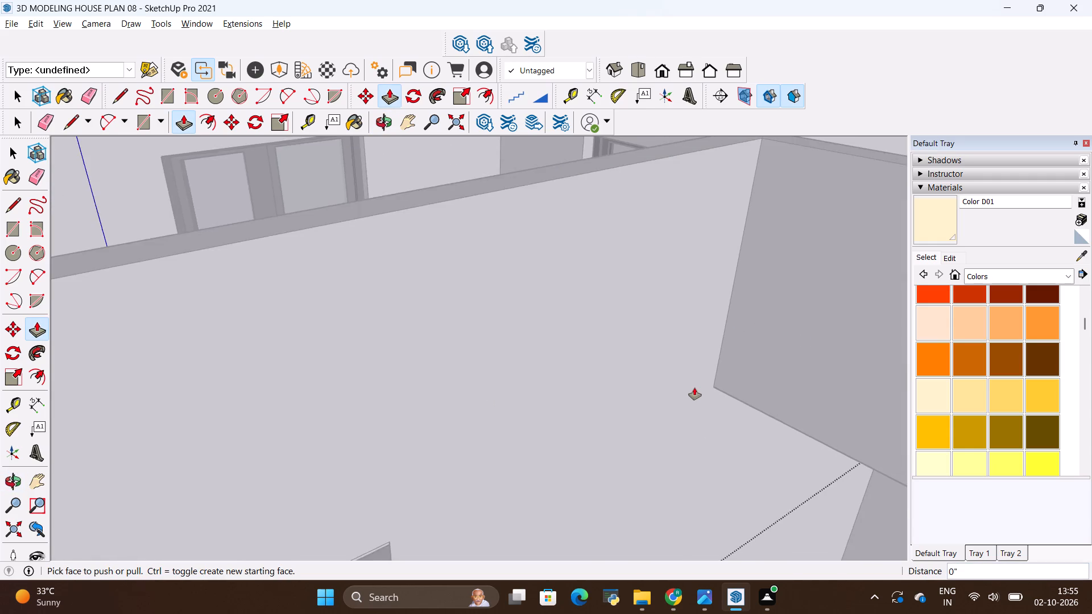
{"action": "scroll", "coordinate": [694, 388], "scroll_direction": "down", "scroll_amount": 4}
{"action": "scroll", "coordinate": [676, 250], "scroll_direction": "up", "scroll_amount": 4}
{"action": "key", "text": "space"}
{"action": "left_click", "coordinate": [746, 179]}
Draw an 8' 5 3/4" by 2' 6" rectangle over the other cabinet leg's entire drawer-front area, from its inner-corner base to the opposite upper corner.
{"action": "scroll", "coordinate": [584, 426], "scroll_direction": "up", "scroll_amount": 2}
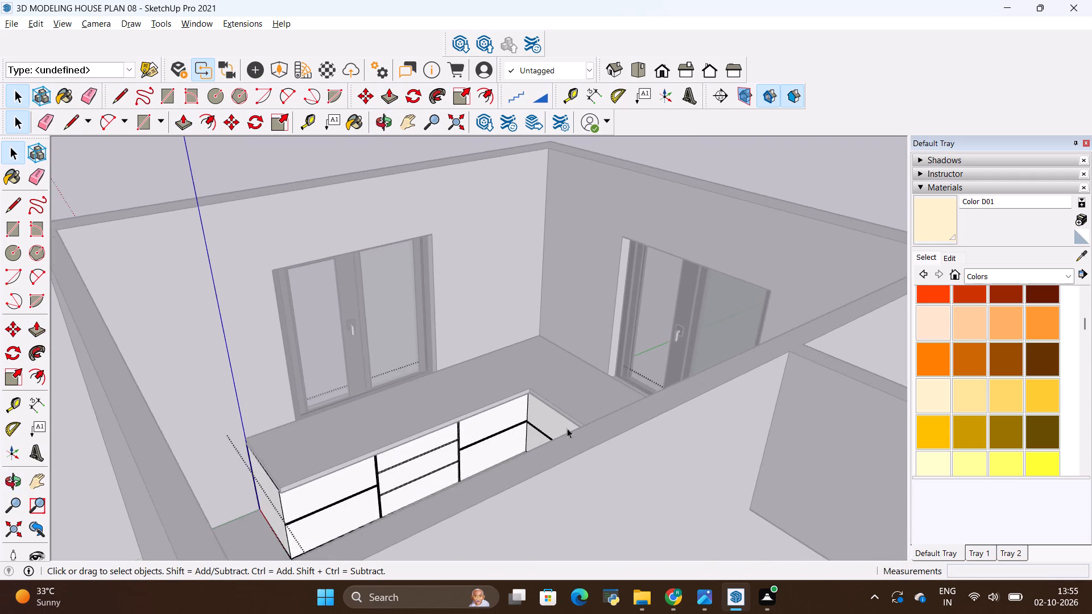
{"action": "scroll", "coordinate": [567, 428], "scroll_direction": "up", "scroll_amount": 9}
{"action": "scroll", "coordinate": [631, 355], "scroll_direction": "down", "scroll_amount": 3}
{"action": "middle_click_drag", "start_coordinate": [631, 482], "coordinate": [477, 479]}
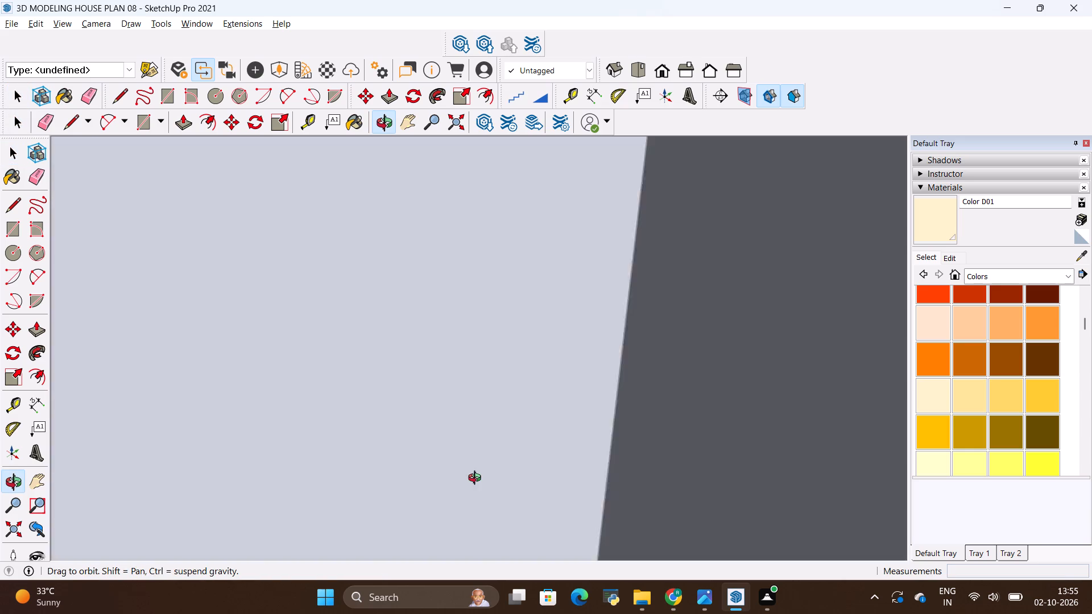
{"action": "middle_click_drag", "start_coordinate": [477, 479], "coordinate": [566, 531]}
{"action": "scroll", "coordinate": [503, 433], "scroll_direction": "up", "scroll_amount": 19}
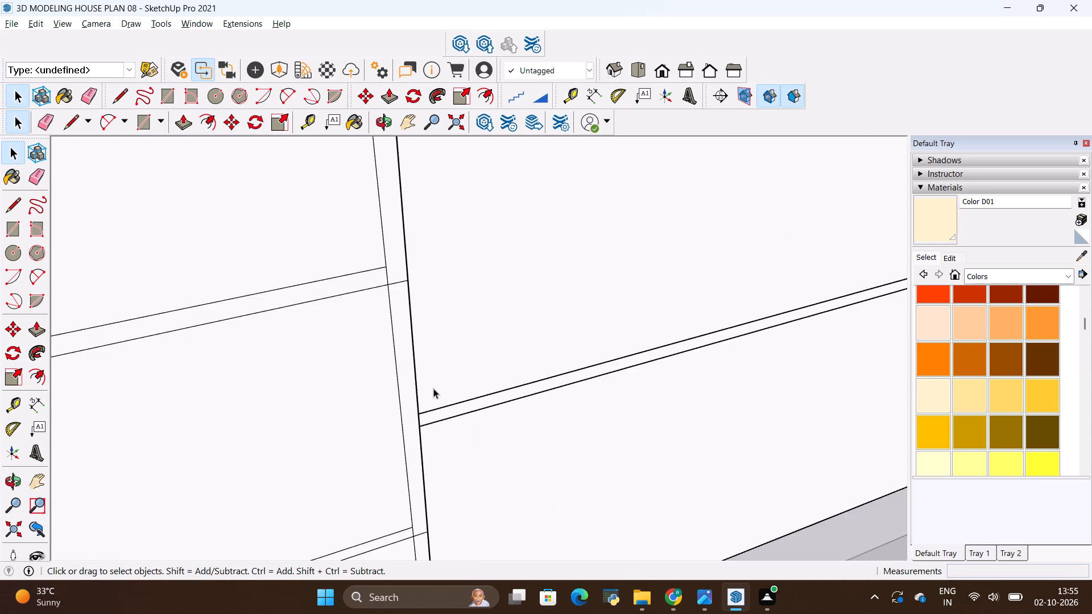
{"action": "scroll", "coordinate": [435, 388], "scroll_direction": "up", "scroll_amount": 5}
{"action": "scroll", "coordinate": [450, 380], "scroll_direction": "down", "scroll_amount": 10}
{"action": "scroll", "coordinate": [601, 288], "scroll_direction": "down", "scroll_amount": 5}
{"action": "scroll", "coordinate": [648, 242], "scroll_direction": "down", "scroll_amount": 3}
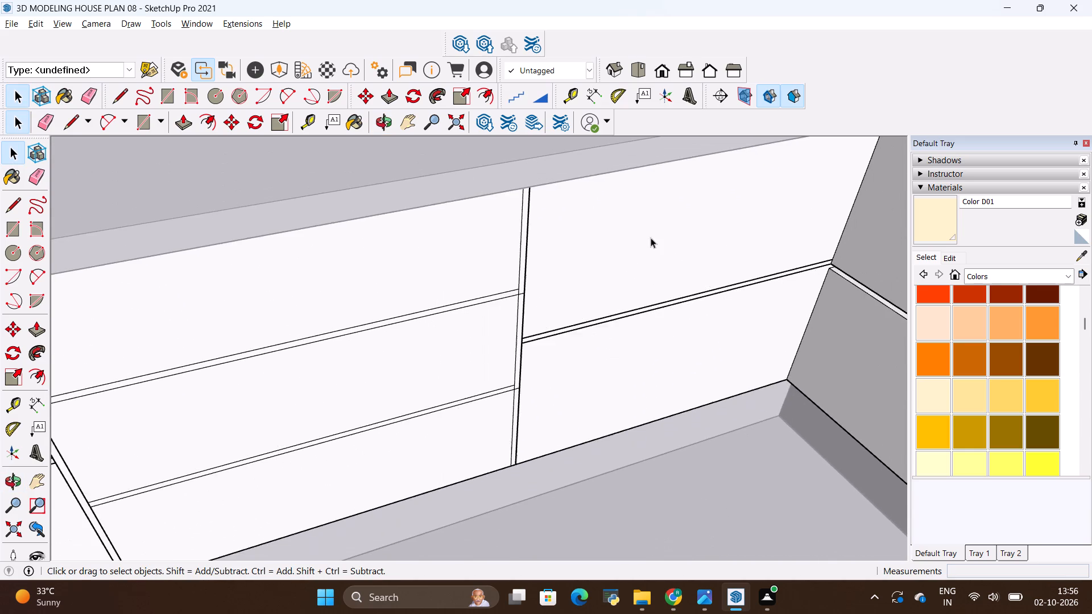
{"action": "middle_click_drag", "start_coordinate": [642, 428], "coordinate": [650, 374]}
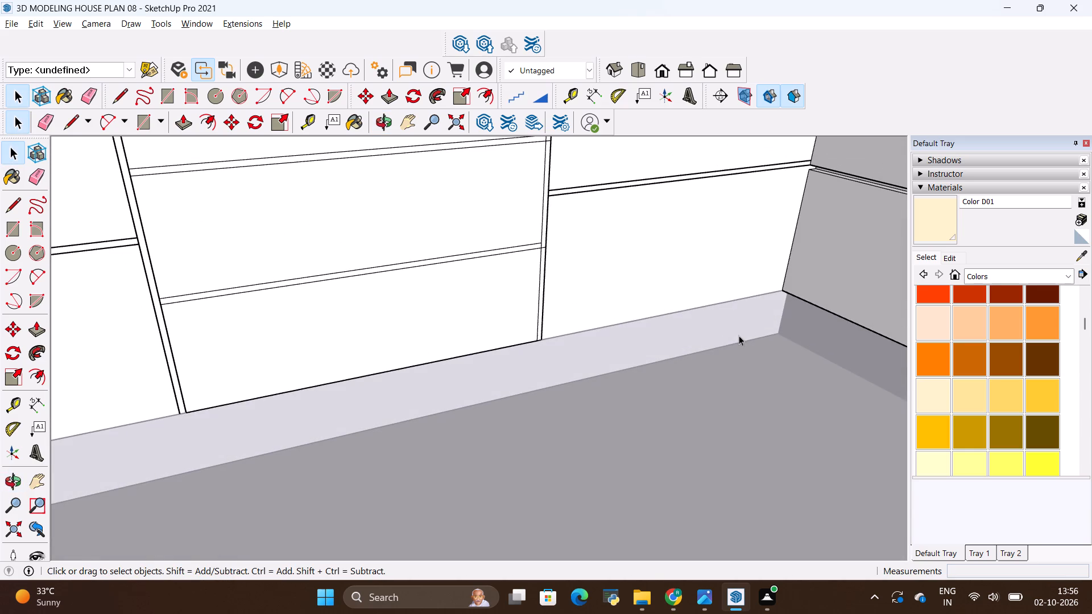
{"action": "key", "text": "r"}
{"action": "left_click", "coordinate": [782, 289]}
{"action": "scroll", "coordinate": [591, 370], "scroll_direction": "down", "scroll_amount": 6}
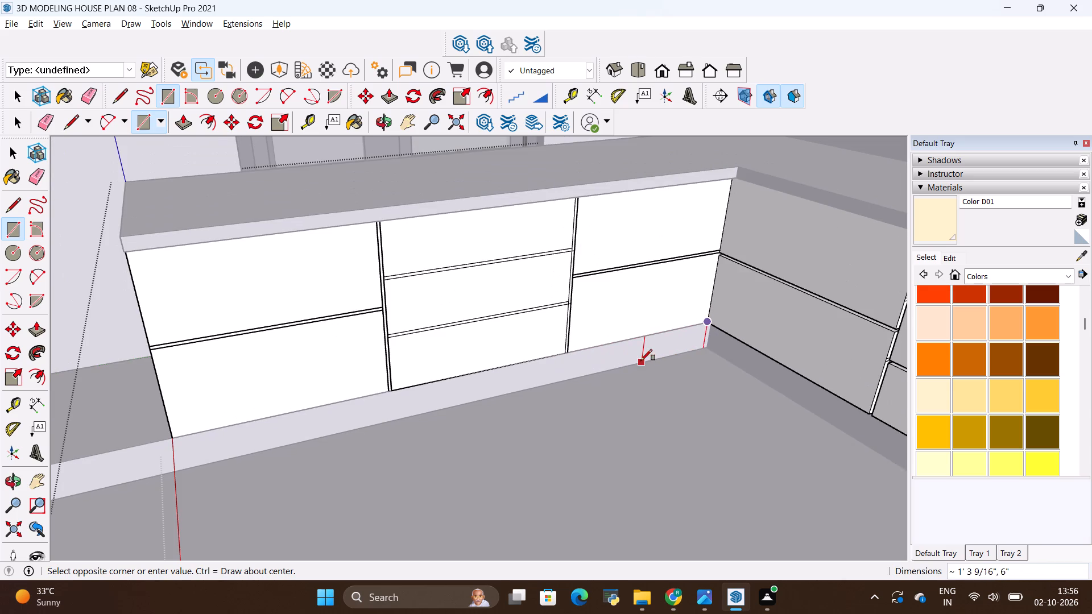
{"action": "scroll", "coordinate": [135, 267], "scroll_direction": "up", "scroll_amount": 1}
{"action": "middle_click_drag", "start_coordinate": [137, 268], "coordinate": [163, 172]}
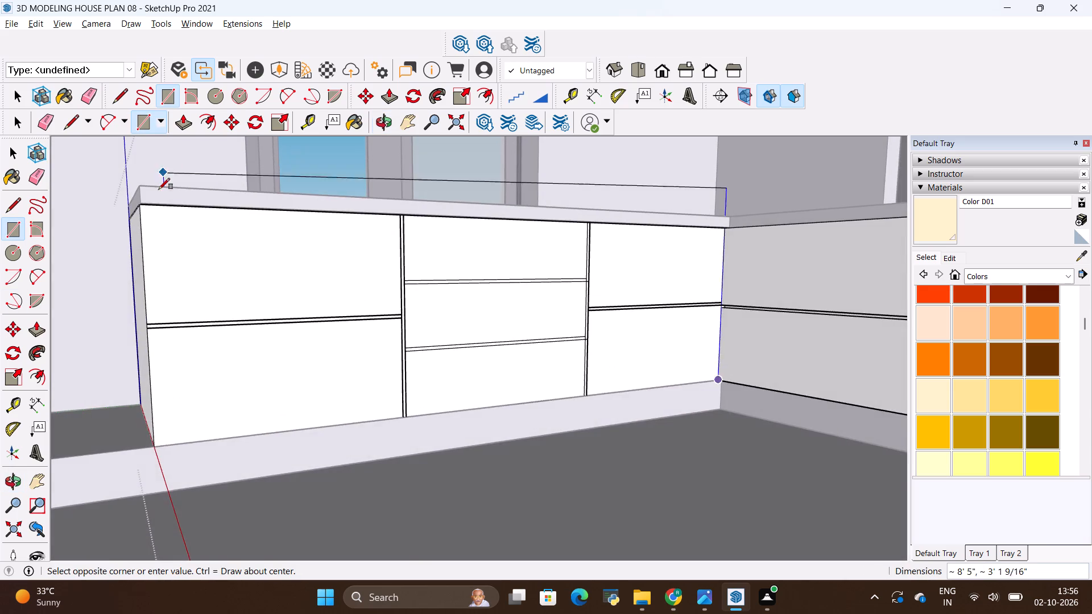
{"action": "scroll", "coordinate": [150, 213], "scroll_direction": "up", "scroll_amount": 6}
{"action": "left_click", "coordinate": [136, 206]}
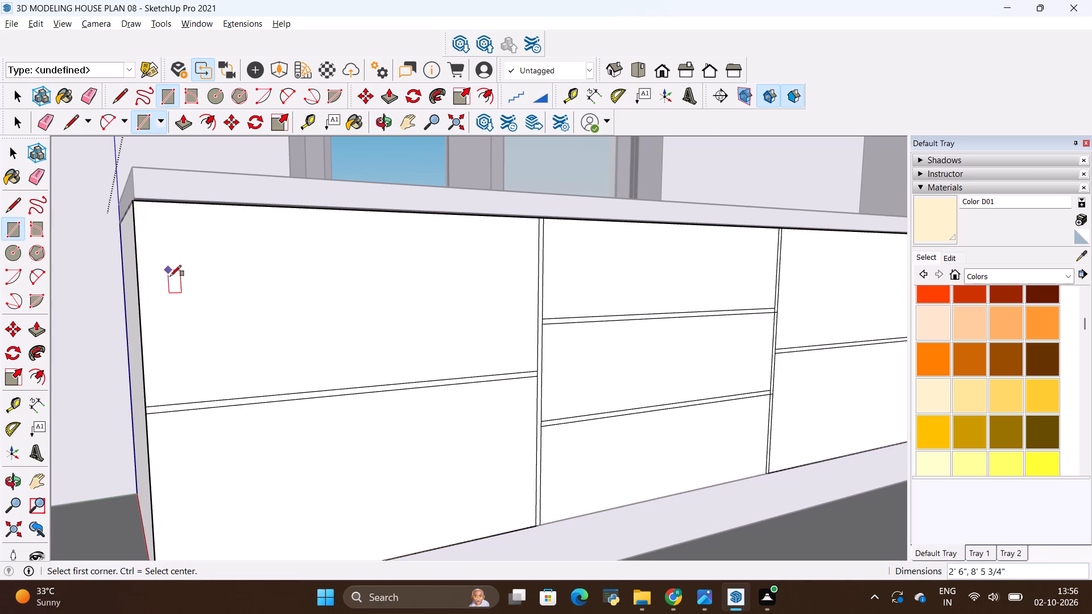
Check this leg's drawer fronts one by one to see whether each can be picked as a separate face.
{"action": "key", "text": "space"}
{"action": "left_click", "coordinate": [262, 329]}
{"action": "left_click", "coordinate": [289, 435]}
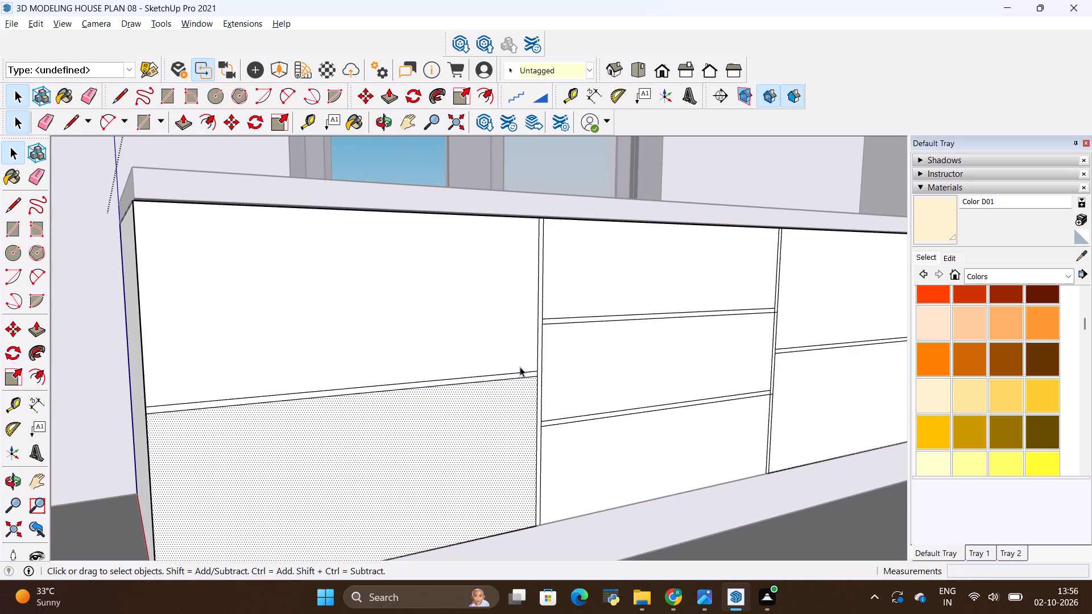
{"action": "left_click", "coordinate": [570, 364]}
{"action": "left_click", "coordinate": [577, 262]}
{"action": "left_click", "coordinate": [602, 458]}
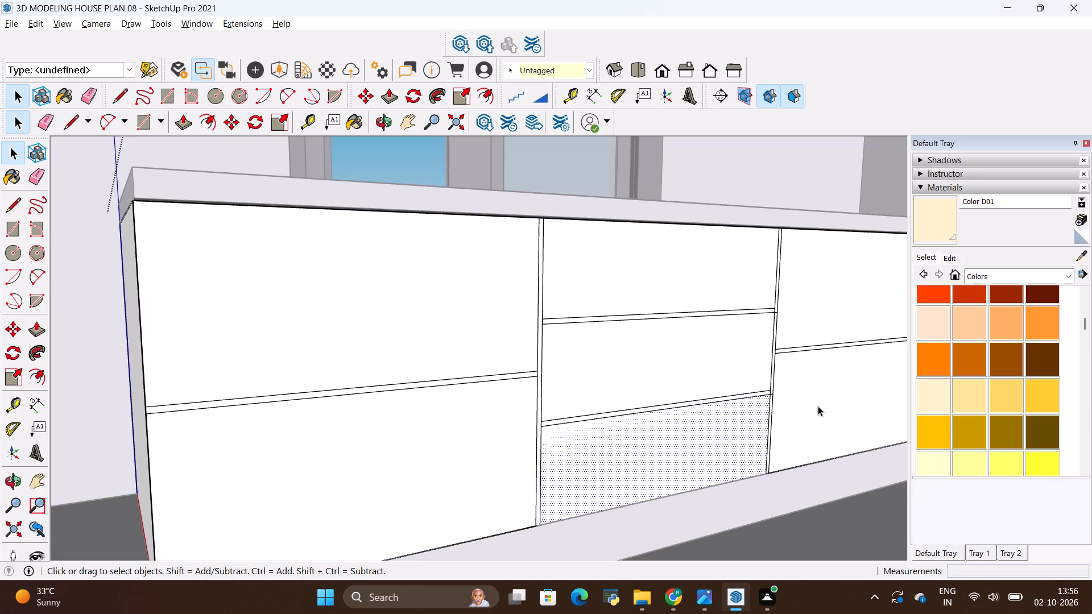
{"action": "left_click", "coordinate": [818, 406]}
{"action": "left_click", "coordinate": [793, 260]}
Push/Pull the upper drawer front at the leg's open end outward by 1".
{"action": "key", "text": "p"}
{"action": "left_click", "coordinate": [357, 322]}
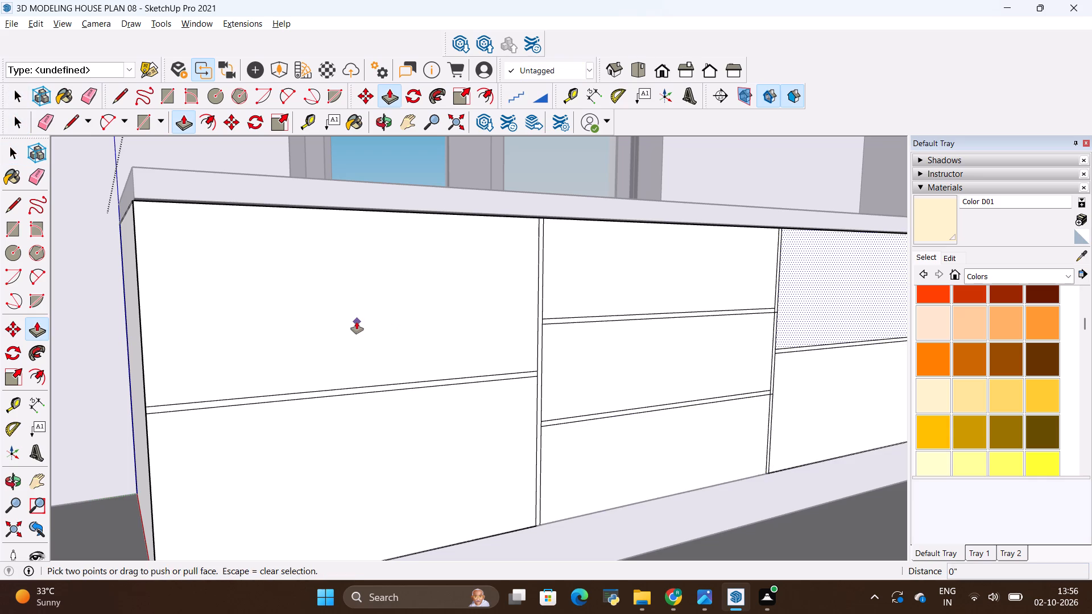
{"action": "key", "text": "Escape"}
{"action": "left_click", "coordinate": [357, 327]}
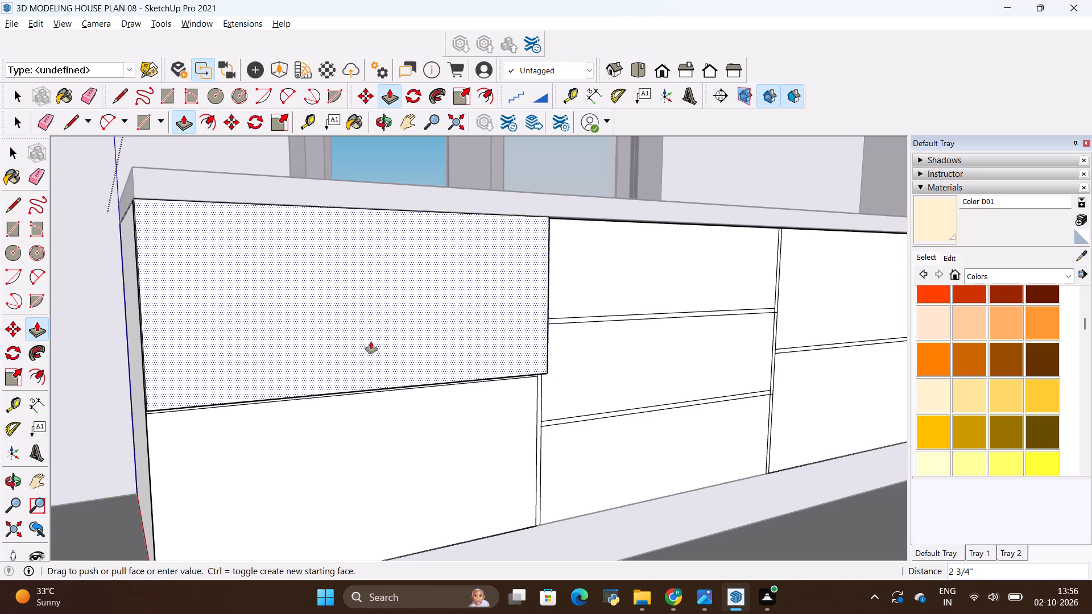
{"action": "key", "text": "BackSpace"}
{"action": "key", "text": "BackSpace"}
{"action": "key", "text": "1"}
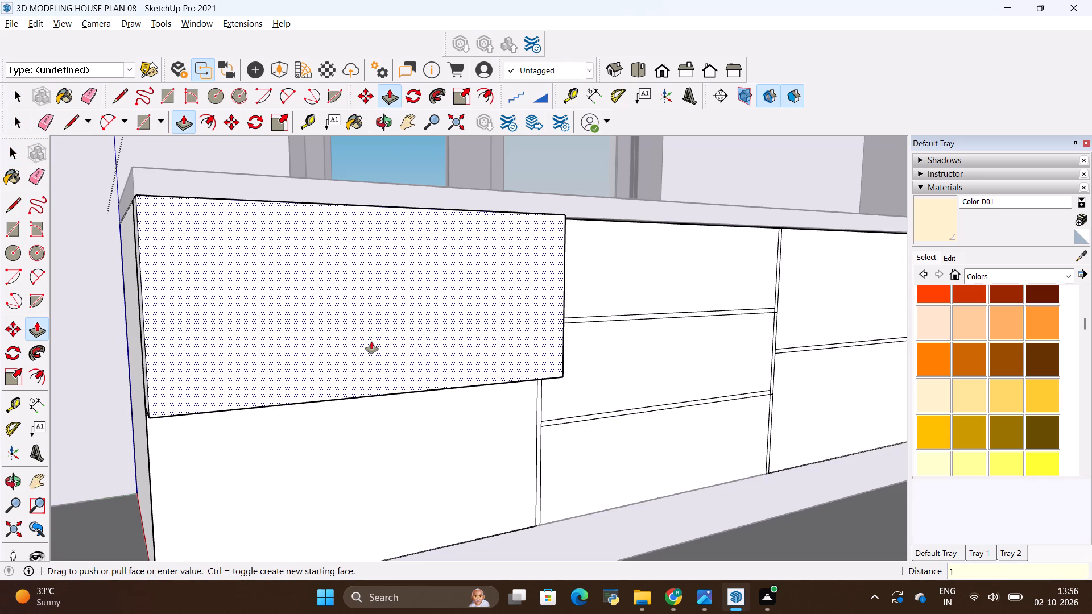
{"action": "key", "text": "shift+quotedbl"}
{"action": "key", "text": "Return"}
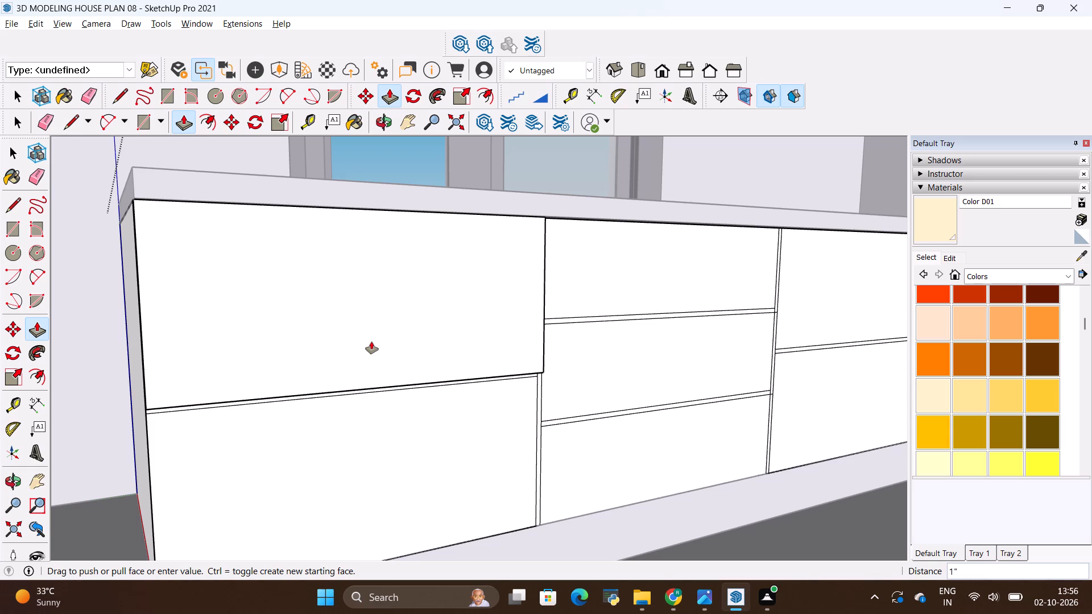
Repeat the 1" outward Push/Pull on this leg's remaining six drawer fronts, leaving the narrow gap faces in place.
{"action": "middle_click_drag", "start_coordinate": [400, 383], "coordinate": [415, 255]}
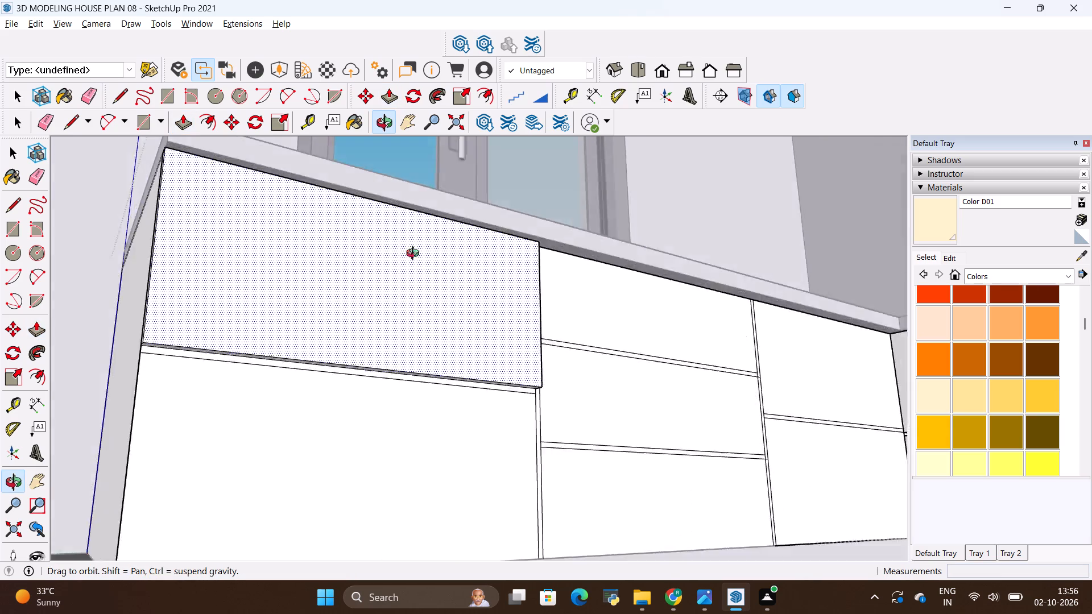
{"action": "middle_click_drag", "start_coordinate": [415, 255], "coordinate": [440, 298]}
{"action": "scroll", "coordinate": [412, 362], "scroll_direction": "up", "scroll_amount": 9}
{"action": "scroll", "coordinate": [427, 315], "scroll_direction": "down", "scroll_amount": 4}
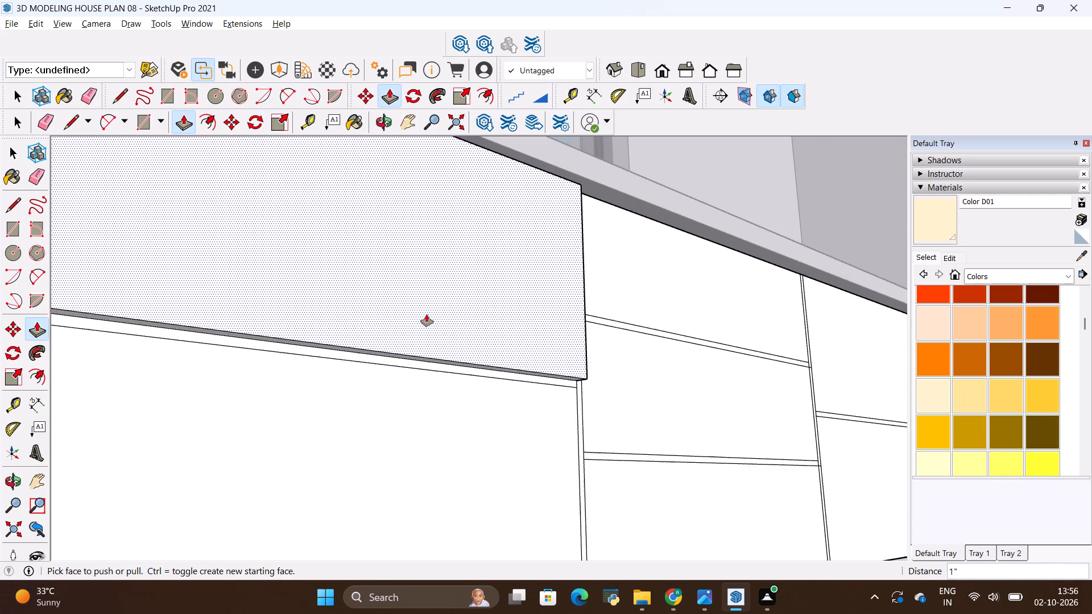
{"action": "scroll", "coordinate": [427, 314], "scroll_direction": "down", "scroll_amount": 7}
{"action": "middle_click_drag", "start_coordinate": [522, 293], "coordinate": [441, 370]}
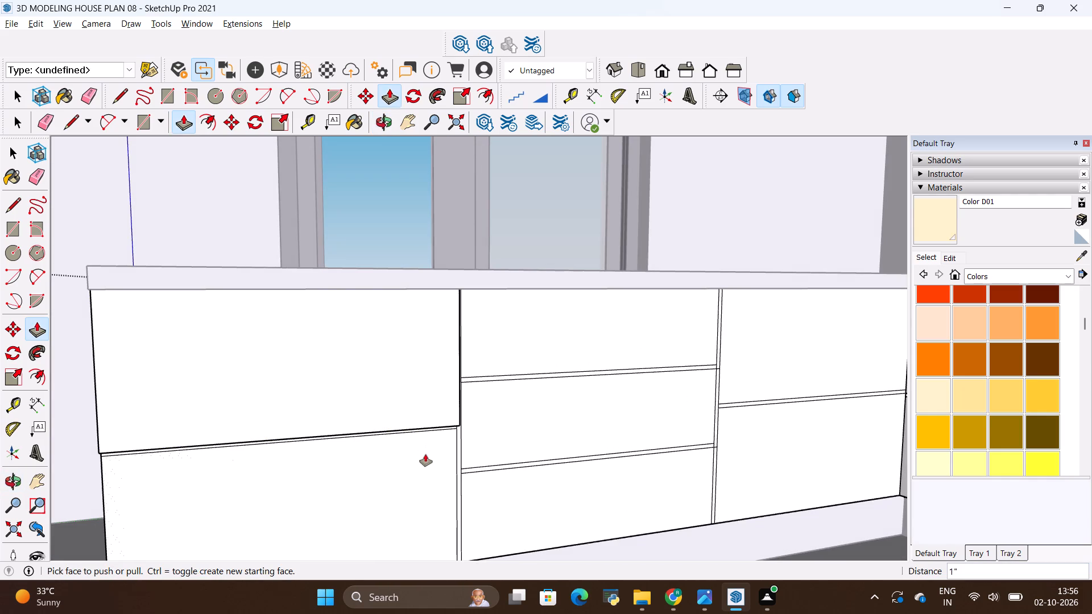
{"action": "double_click", "coordinate": [425, 454]}
{"action": "double_click", "coordinate": [502, 351]}
{"action": "double_click", "coordinate": [507, 416]}
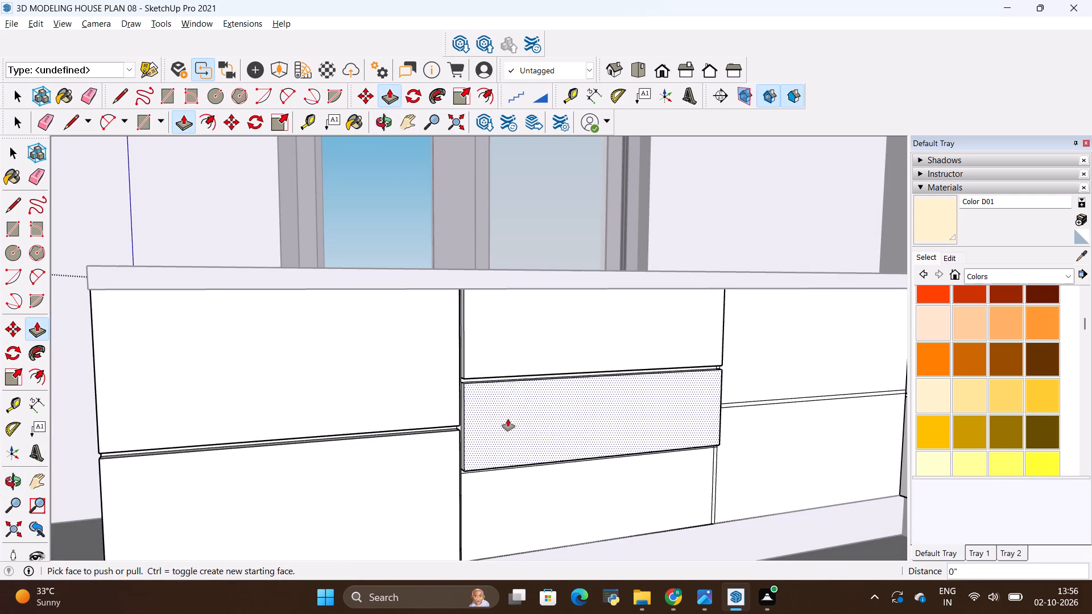
{"action": "double_click", "coordinate": [529, 512]}
{"action": "left_click", "coordinate": [815, 335]}
{"action": "left_click", "coordinate": [815, 335]}
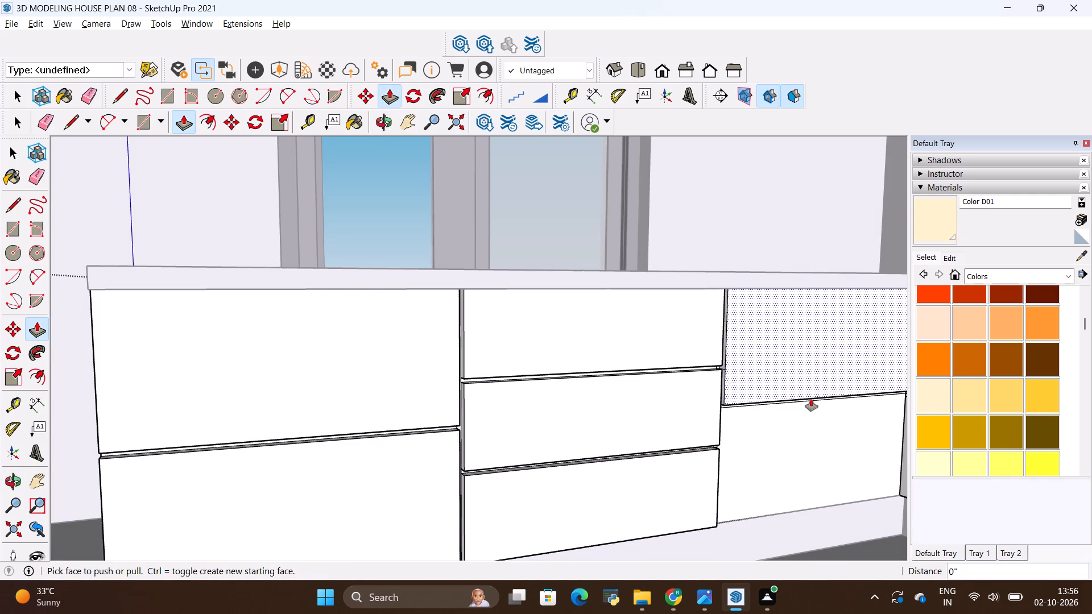
{"action": "double_click", "coordinate": [808, 442]}
Examine the pulled-out drawer fronts on both legs of the L-shaped cabinet and where they meet at the inner corner.
{"action": "scroll", "coordinate": [302, 354], "scroll_direction": "down", "scroll_amount": 3}
{"action": "scroll", "coordinate": [807, 362], "scroll_direction": "up", "scroll_amount": 2}
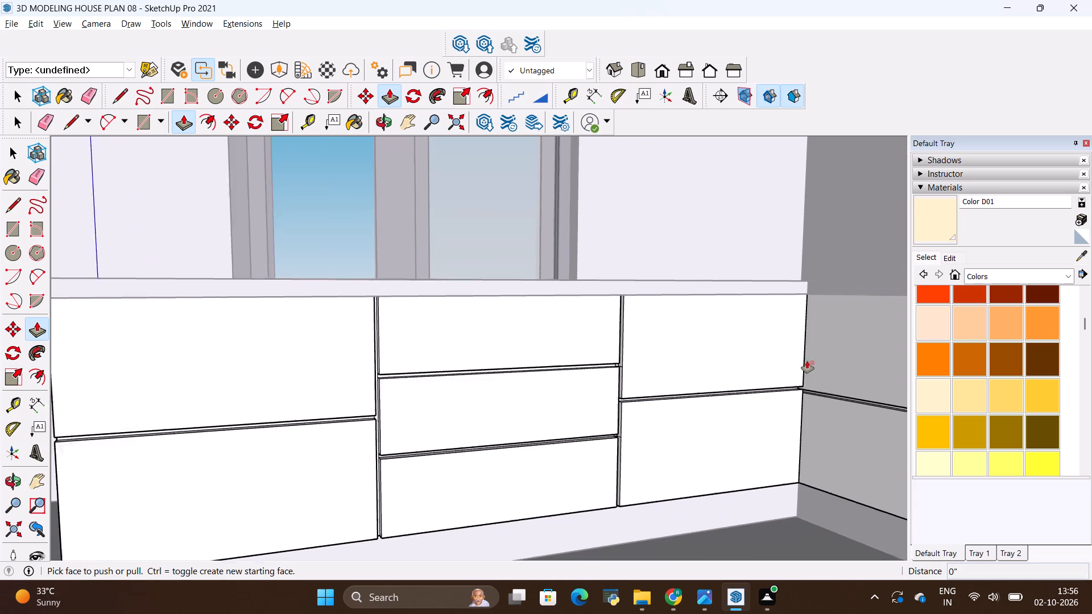
{"action": "scroll", "coordinate": [807, 361], "scroll_direction": "up", "scroll_amount": 12}
{"action": "scroll", "coordinate": [603, 379], "scroll_direction": "down", "scroll_amount": 14}
{"action": "middle_click_drag", "start_coordinate": [601, 334], "coordinate": [632, 395]}
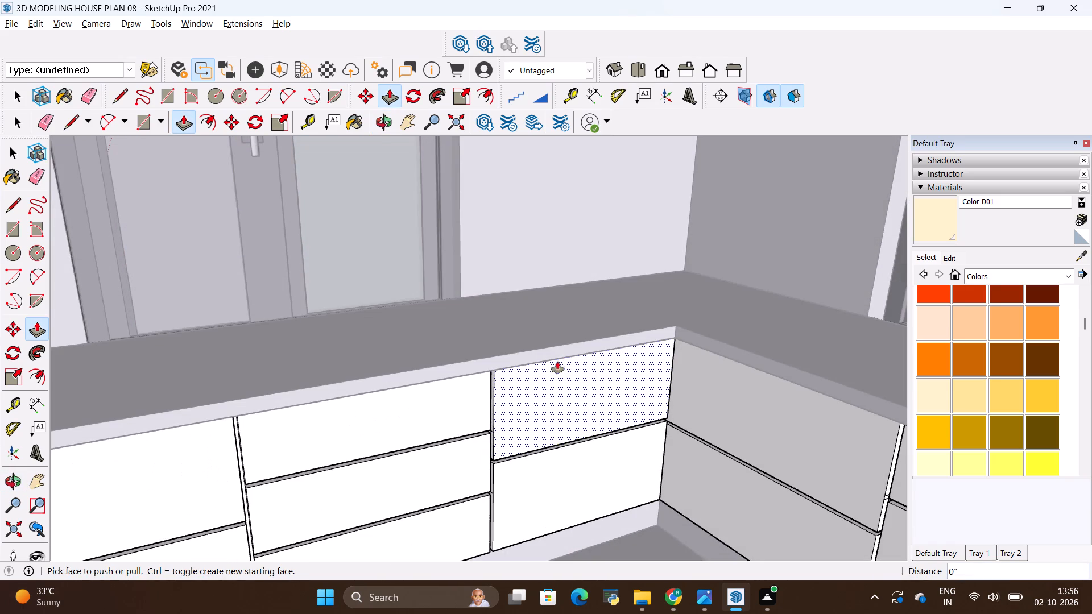
{"action": "scroll", "coordinate": [525, 339], "scroll_direction": "down", "scroll_amount": 5}
{"action": "middle_click_drag", "start_coordinate": [367, 330], "coordinate": [478, 364]}
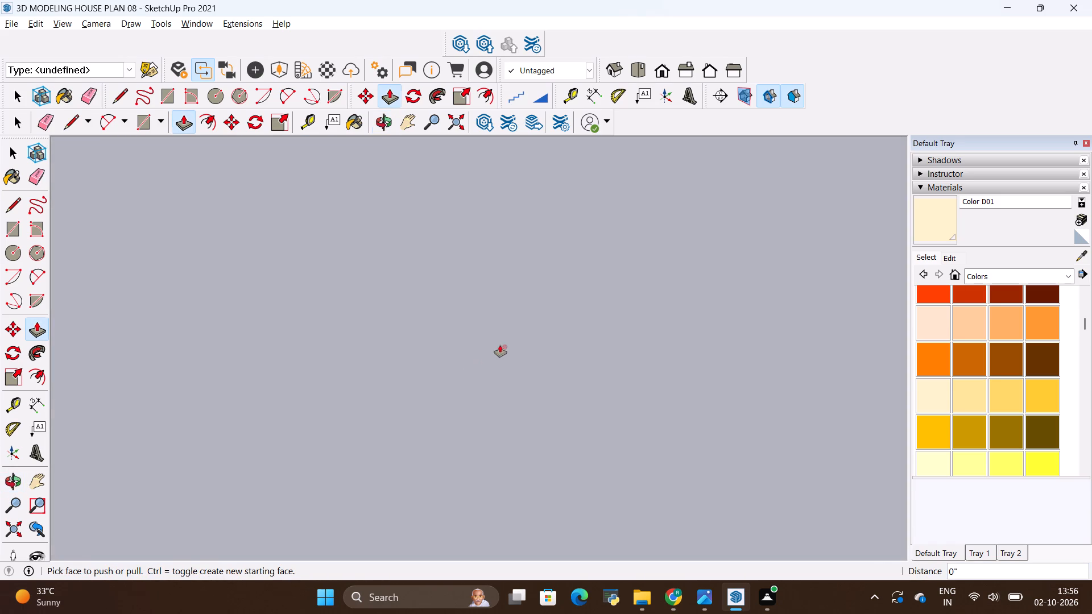
{"action": "scroll", "coordinate": [515, 344], "scroll_direction": "up", "scroll_amount": 4}
{"action": "scroll", "coordinate": [515, 323], "scroll_direction": "down", "scroll_amount": 20}
{"action": "scroll", "coordinate": [515, 323], "scroll_direction": "down", "scroll_amount": 8}
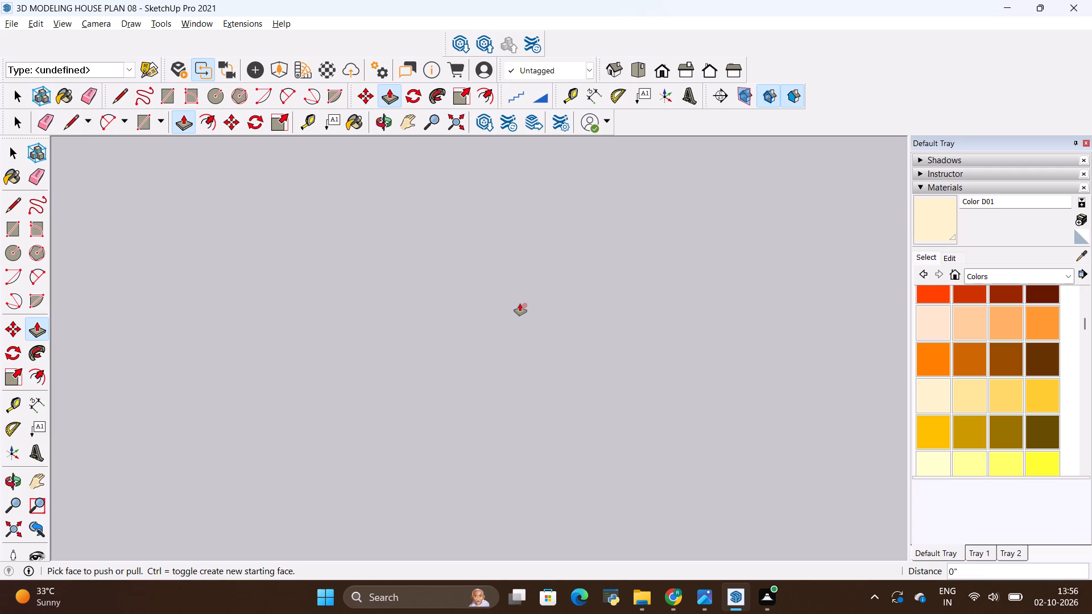
{"action": "scroll", "coordinate": [520, 304], "scroll_direction": "down", "scroll_amount": 16}
{"action": "scroll", "coordinate": [488, 359], "scroll_direction": "down", "scroll_amount": 20}
{"action": "scroll", "coordinate": [488, 359], "scroll_direction": "down", "scroll_amount": 5}
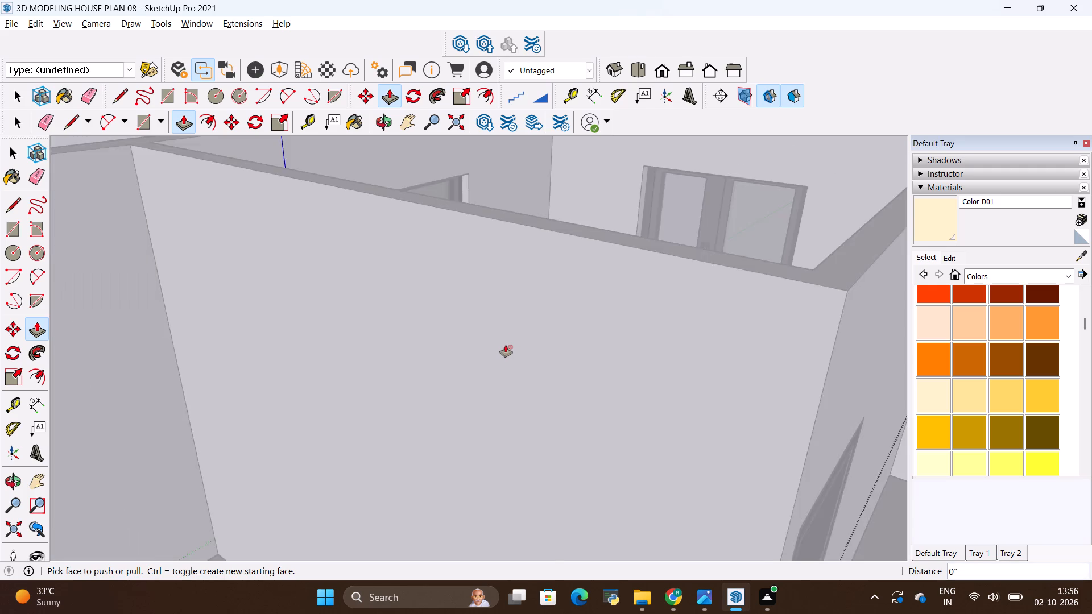
{"action": "scroll", "coordinate": [506, 345], "scroll_direction": "down", "scroll_amount": 12}
{"action": "scroll", "coordinate": [584, 235], "scroll_direction": "up", "scroll_amount": 4}
{"action": "scroll", "coordinate": [588, 355], "scroll_direction": "up", "scroll_amount": 1}
{"action": "middle_click_drag", "start_coordinate": [588, 355], "coordinate": [540, 395]}
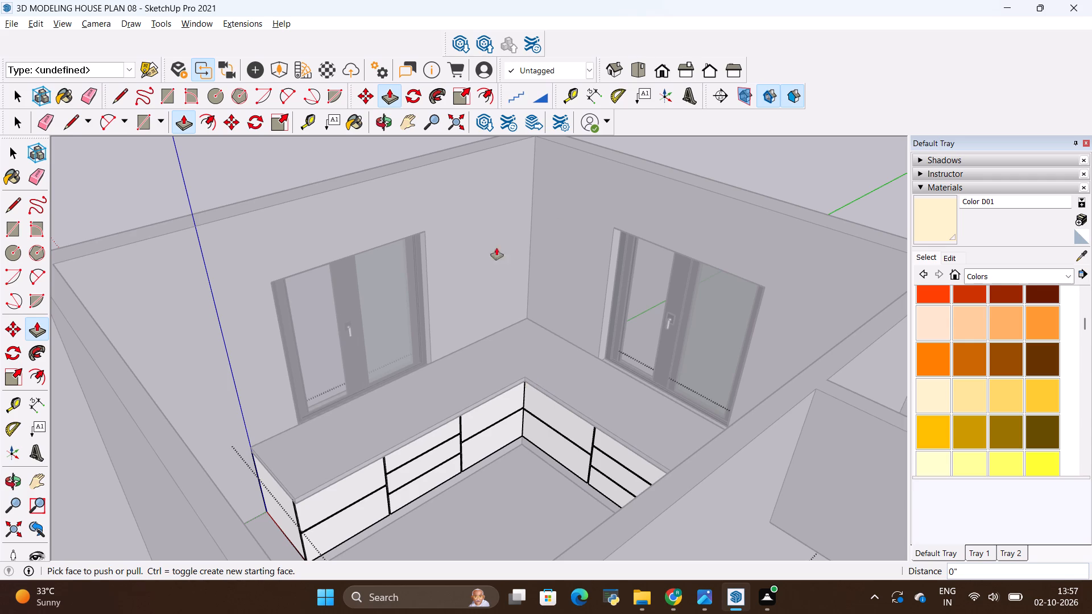
{"action": "scroll", "coordinate": [456, 462], "scroll_direction": "up", "scroll_amount": 3}
Leave the cabinet's nested group editing and return to the top level of the house model.
{"action": "key", "text": "space"}
{"action": "left_click", "coordinate": [423, 371]}
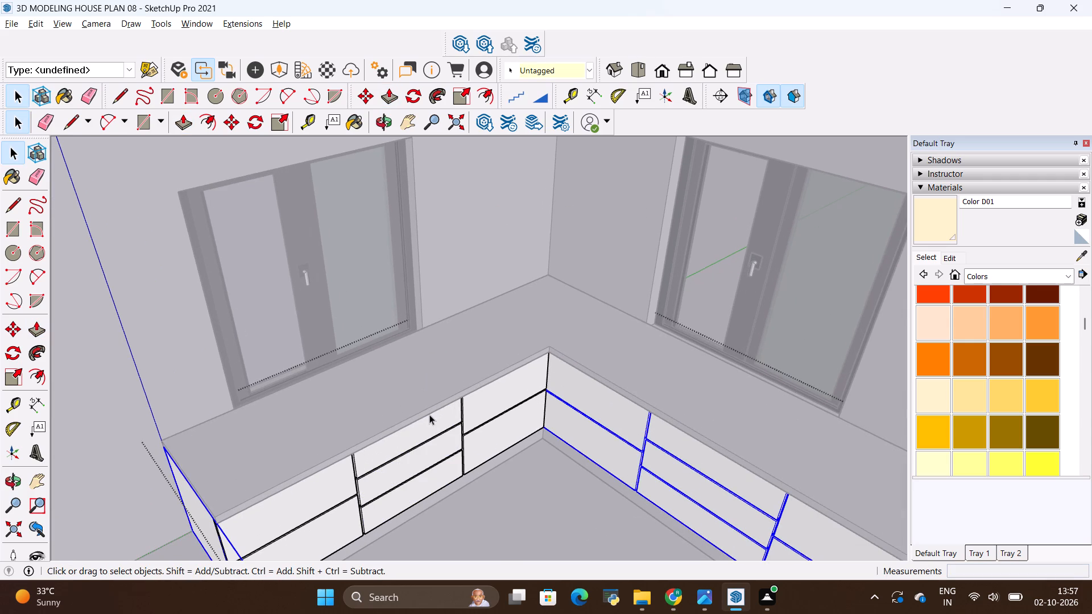
{"action": "scroll", "coordinate": [440, 379], "scroll_direction": "down", "scroll_amount": 9}
{"action": "key", "text": "space"}
{"action": "left_click", "coordinate": [610, 197]}
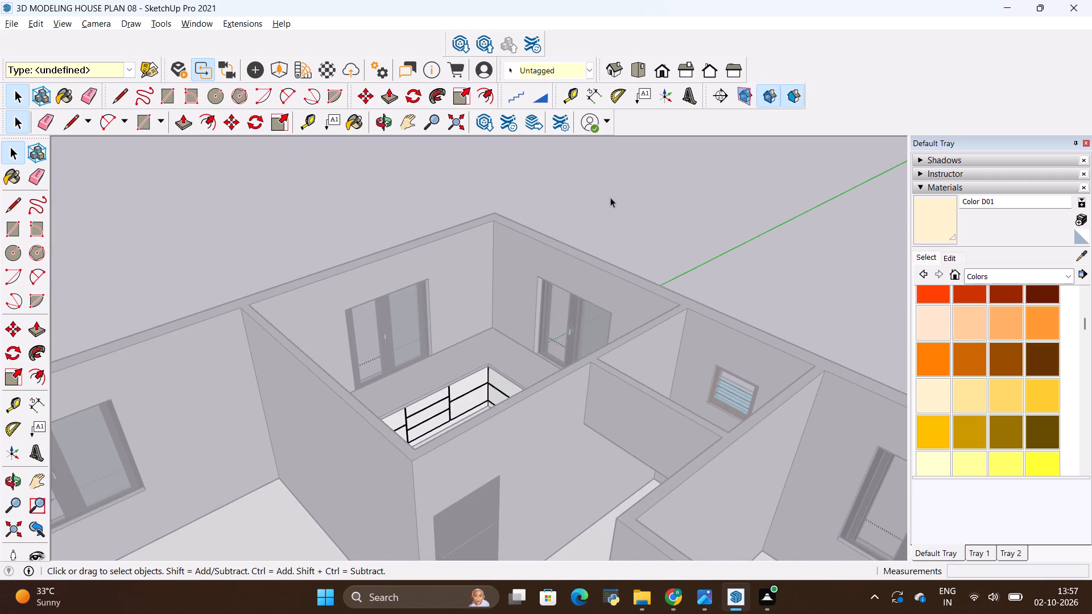
{"action": "key", "text": "space"}
{"action": "double_click", "coordinate": [622, 197]}
Examine the kitchen and its L-shaped base cabinet within the whole house from several angles.
{"action": "scroll", "coordinate": [532, 294], "scroll_direction": "up", "scroll_amount": 5}
{"action": "scroll", "coordinate": [500, 429], "scroll_direction": "up", "scroll_amount": 1}
{"action": "scroll", "coordinate": [455, 333], "scroll_direction": "down", "scroll_amount": 4}
{"action": "middle_click_drag", "start_coordinate": [437, 434], "coordinate": [710, 453]}
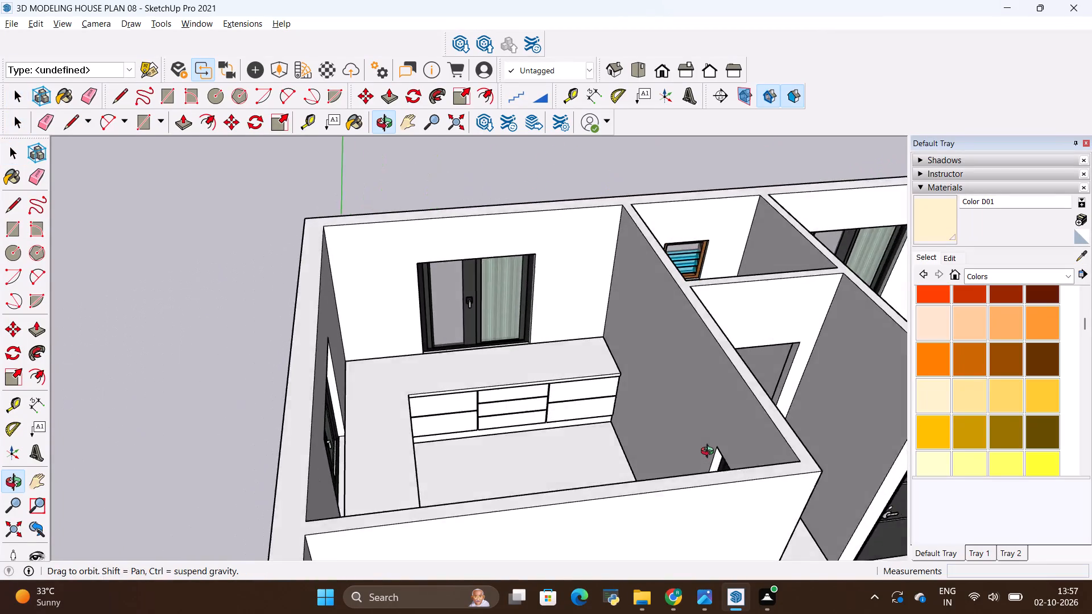
{"action": "middle_click_drag", "start_coordinate": [710, 453], "coordinate": [673, 455]}
{"action": "middle_click_drag", "start_coordinate": [650, 458], "coordinate": [418, 453]}
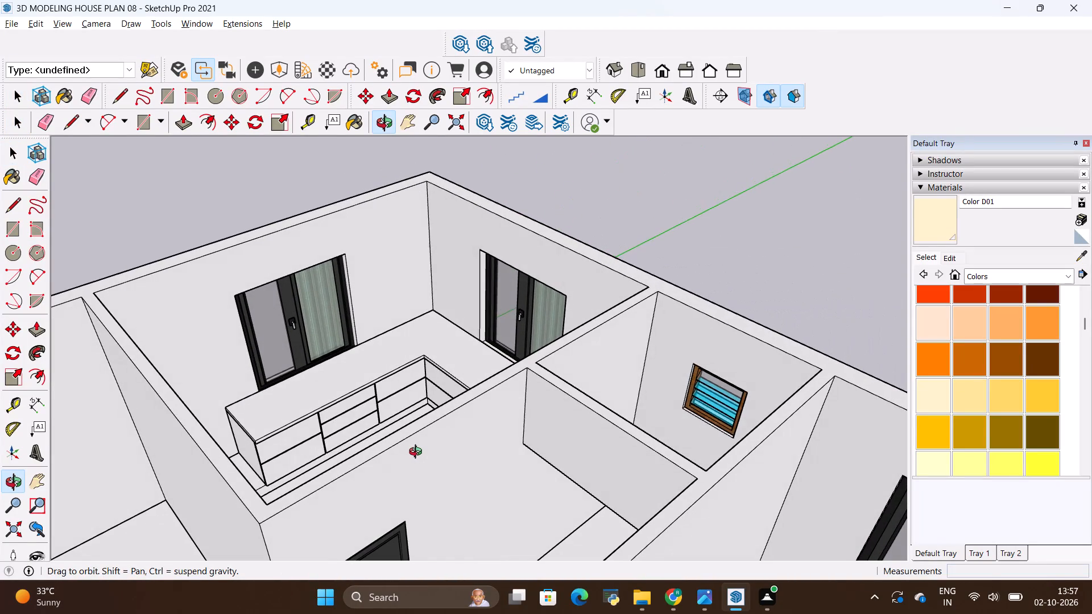
{"action": "middle_click_drag", "start_coordinate": [418, 453], "coordinate": [338, 442]}
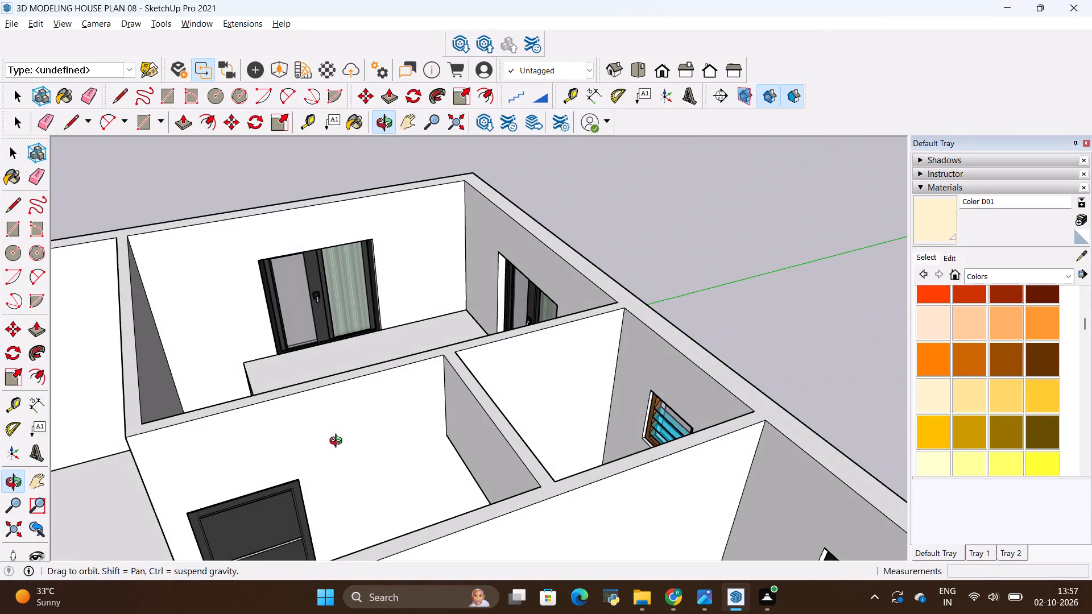
{"action": "middle_click_drag", "start_coordinate": [338, 442], "coordinate": [368, 449]}
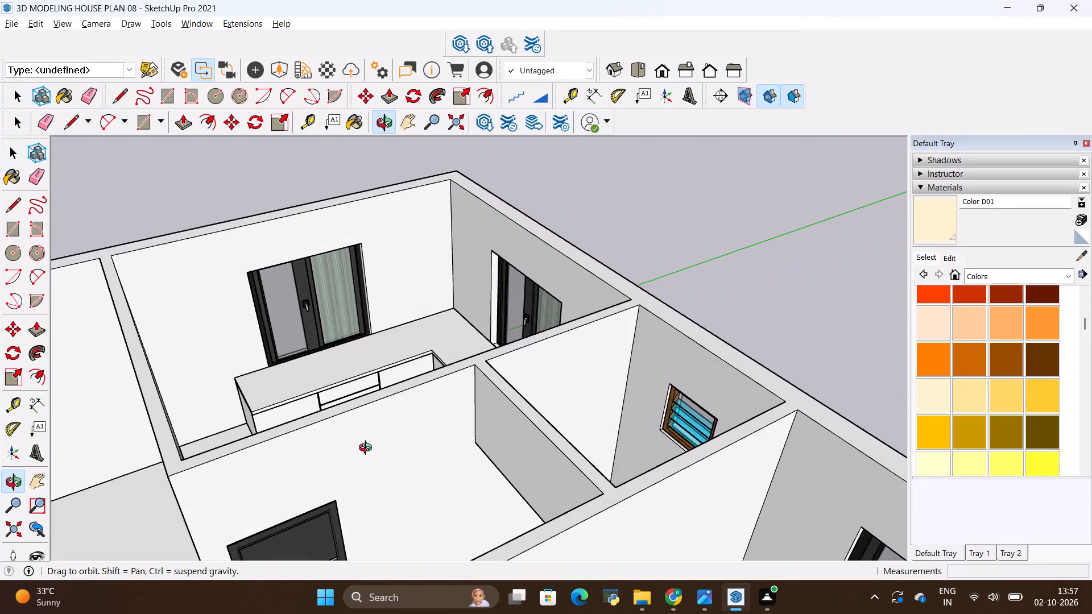
{"action": "middle_click_drag", "start_coordinate": [368, 449], "coordinate": [368, 450]}
{"action": "scroll", "coordinate": [368, 449], "scroll_direction": "down", "scroll_amount": 1}
Examine the full kitchen reference photo, comparing its window wall, cabinets and appliances with the modelled kitchen.
{"action": "key", "text": "alt+Tab"}
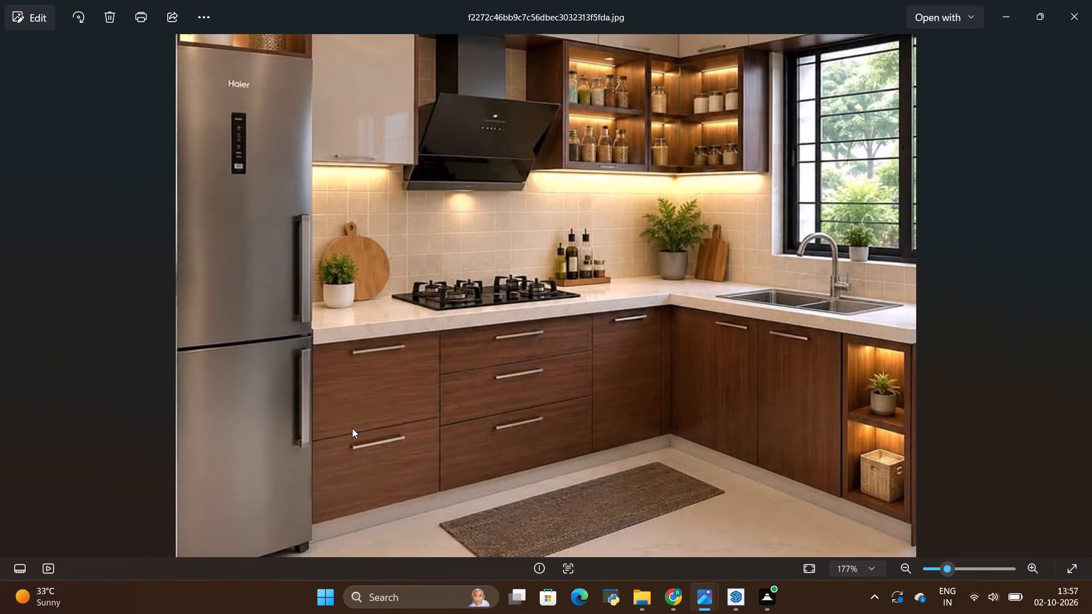
{"action": "scroll", "coordinate": [471, 261], "scroll_direction": "down", "scroll_amount": 5}
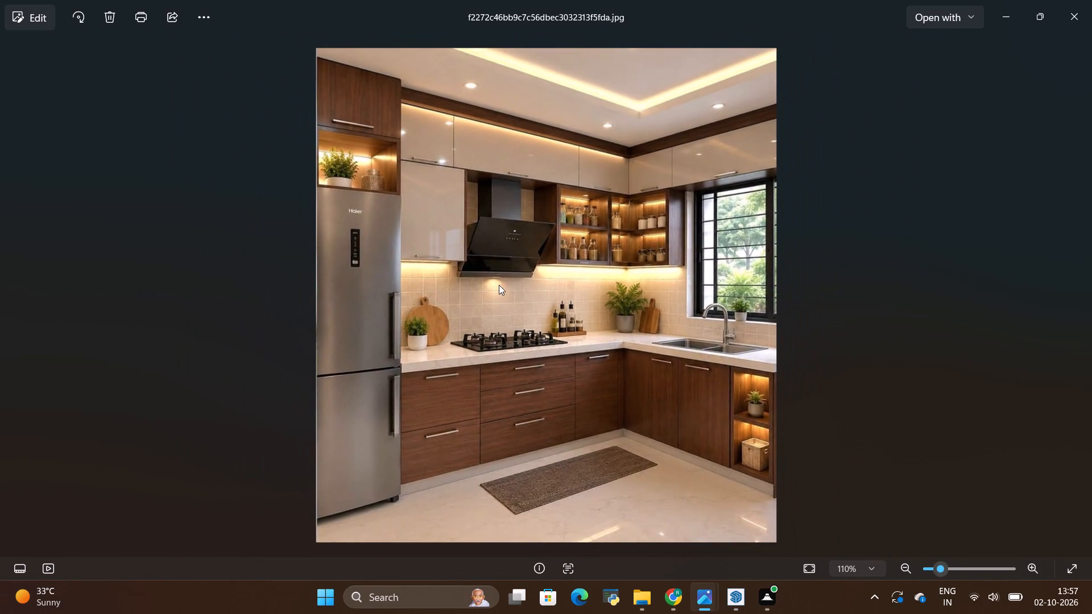
{"action": "key", "text": "alt+Tab"}
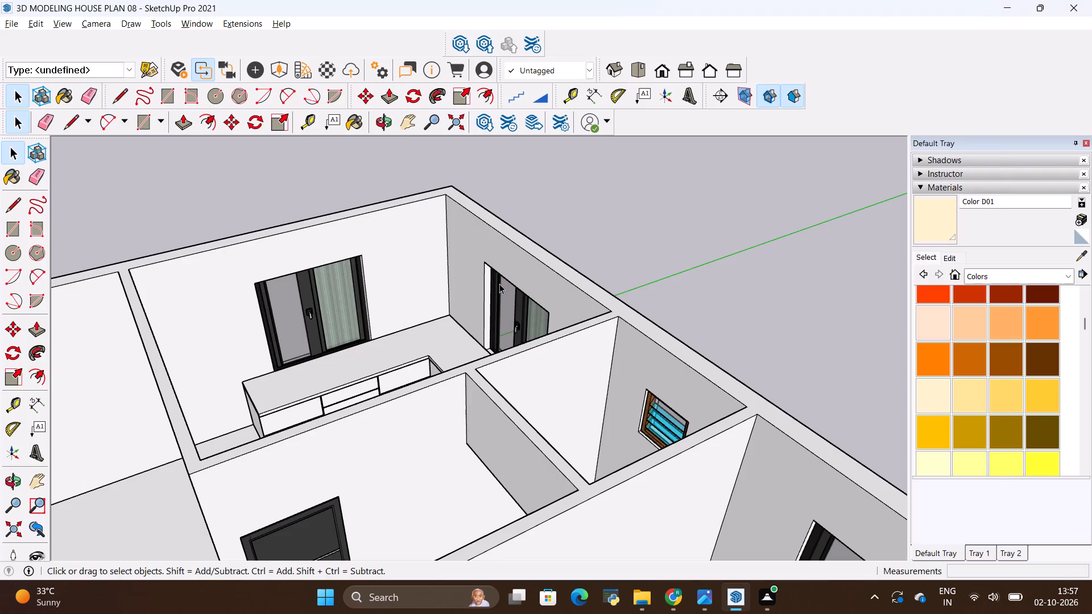
{"action": "key", "text": "alt+Tab"}
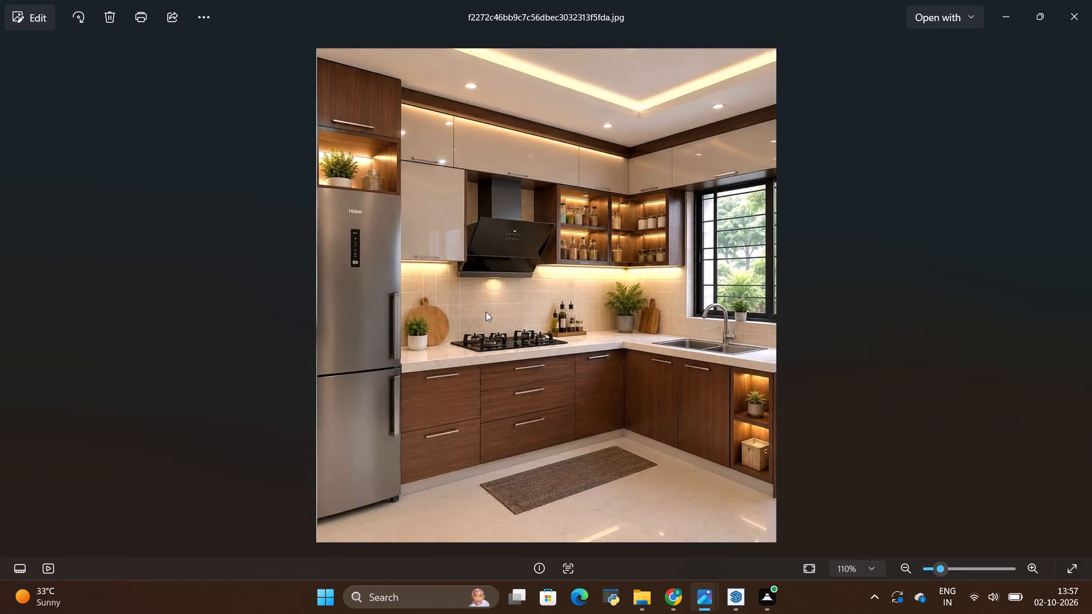
{"action": "key", "text": "alt+Tab"}
{"action": "key", "text": "alt+Tab"}
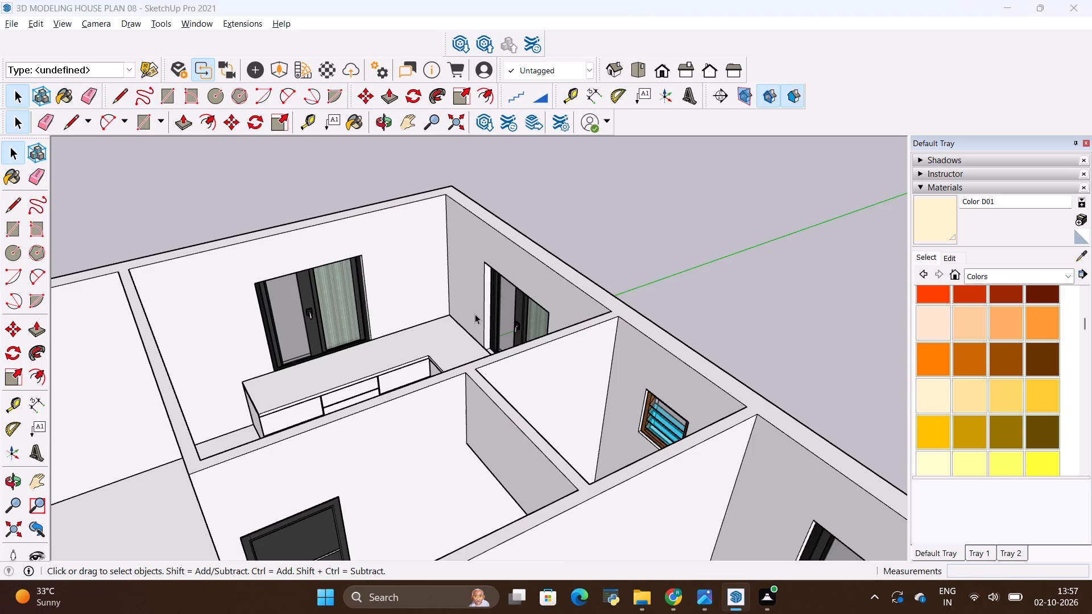
{"action": "key", "text": "alt+Tab"}
Cover the window opening behind the drawer cabinet with a 5' by 4' 10" rectangle and reverse its face.
{"action": "middle_click_drag", "start_coordinate": [415, 322], "coordinate": [356, 356]}
{"action": "scroll", "coordinate": [334, 223], "scroll_direction": "up", "scroll_amount": 6}
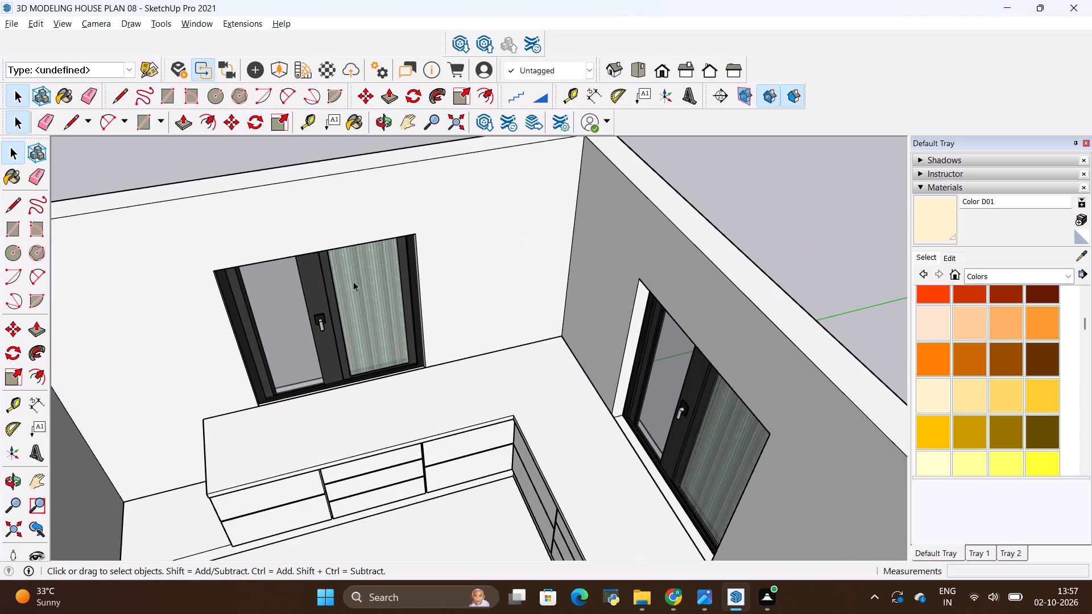
{"action": "key", "text": "r"}
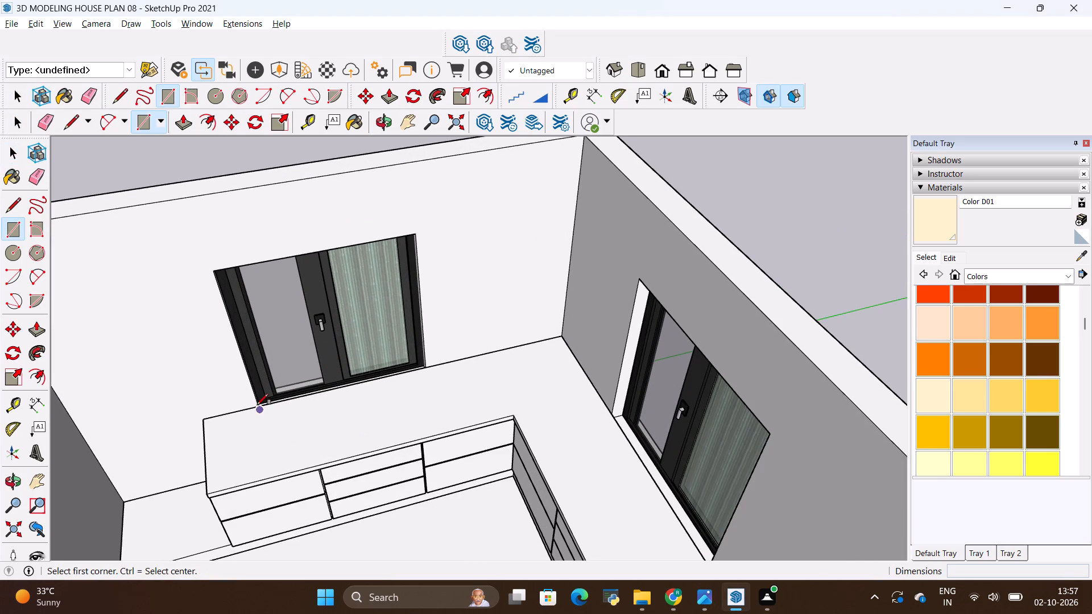
{"action": "scroll", "coordinate": [258, 401], "scroll_direction": "up", "scroll_amount": 4}
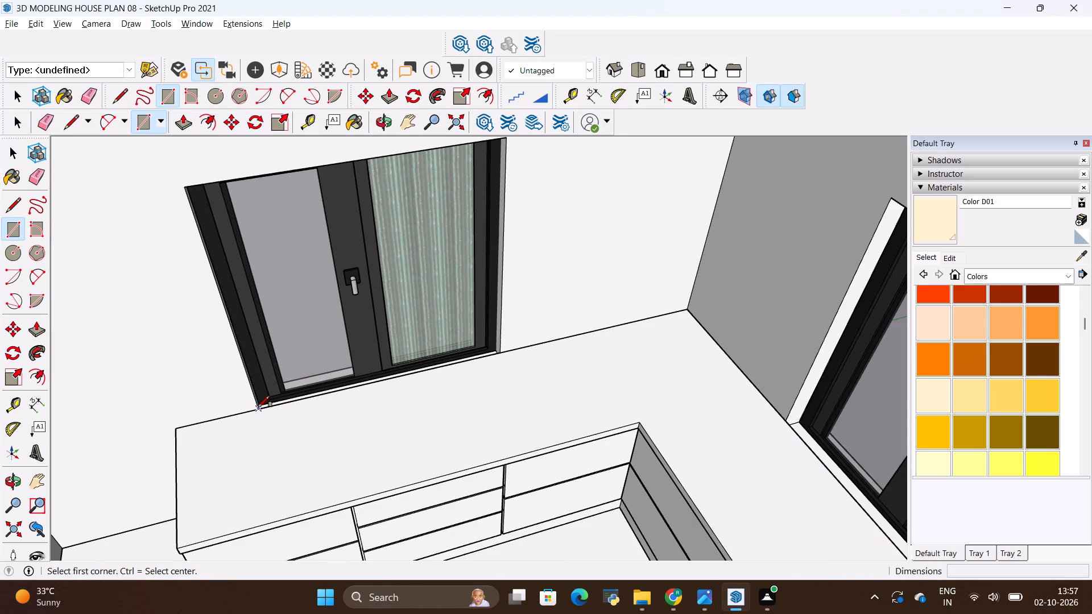
{"action": "scroll", "coordinate": [259, 421], "scroll_direction": "up", "scroll_amount": 8}
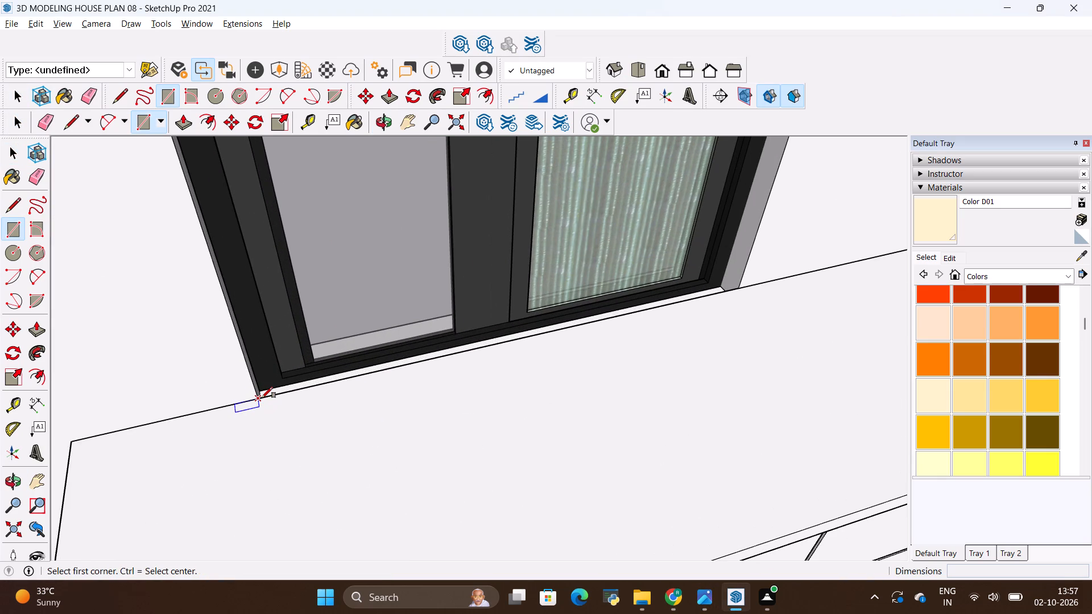
{"action": "left_click", "coordinate": [262, 398]}
{"action": "scroll", "coordinate": [478, 397], "scroll_direction": "down", "scroll_amount": 11}
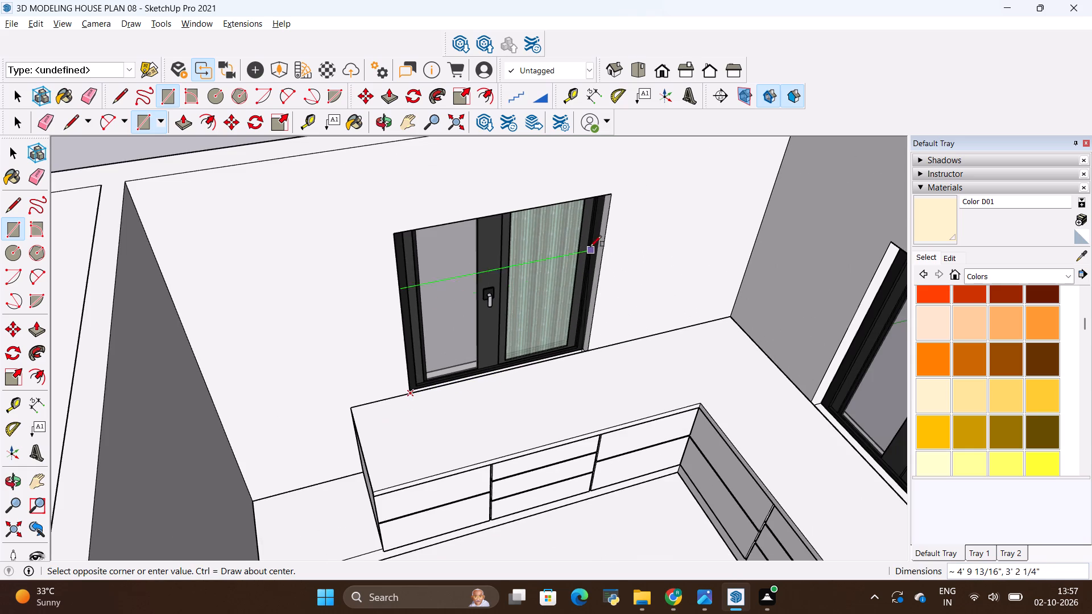
{"action": "left_click", "coordinate": [606, 196]}
{"action": "right_click", "coordinate": [524, 317]}
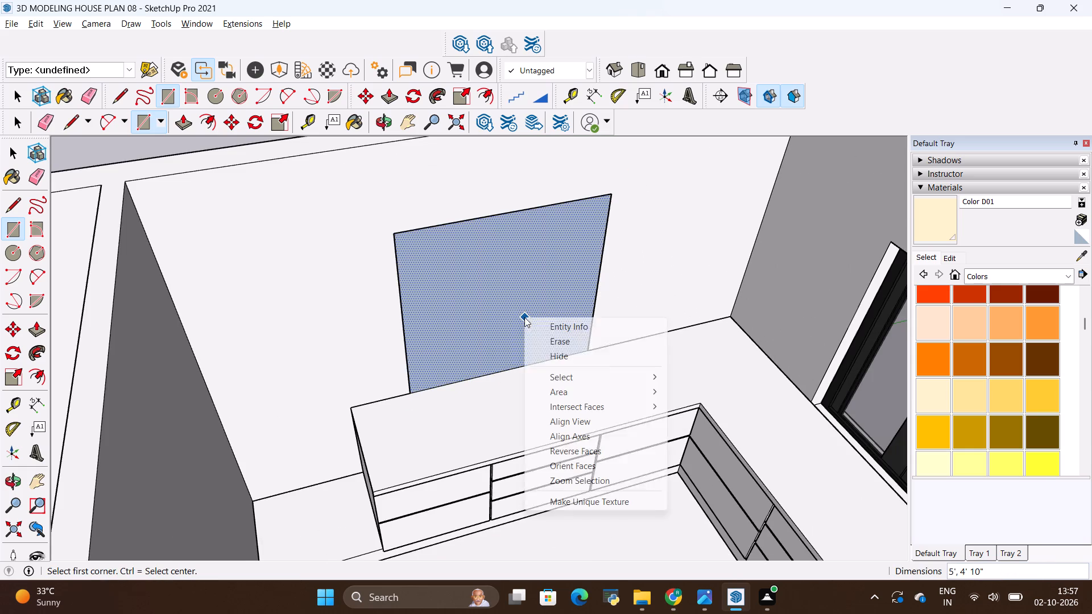
{"action": "left_click", "coordinate": [570, 453]}
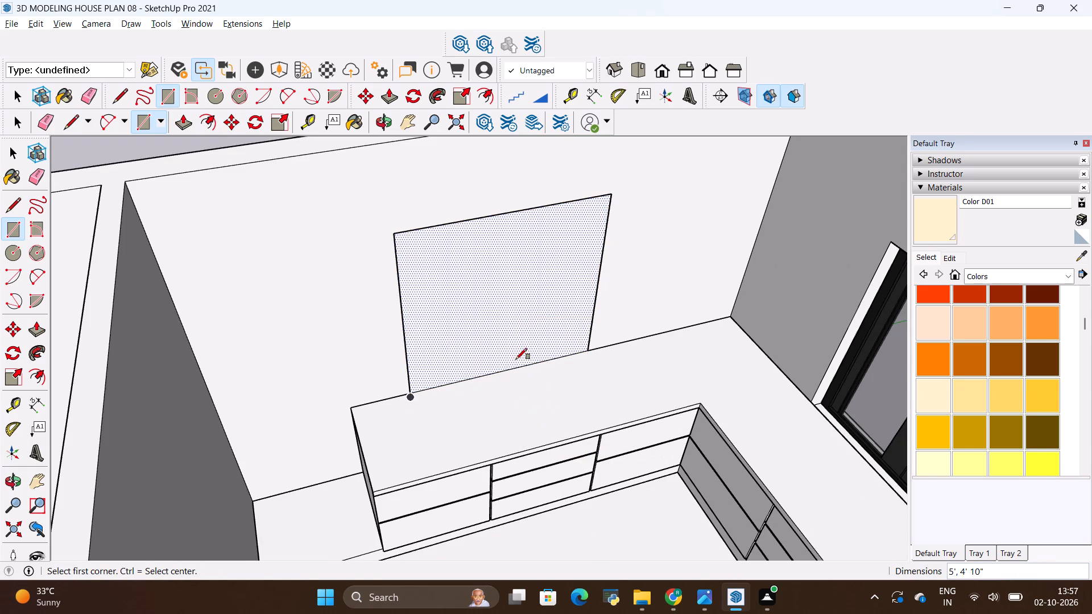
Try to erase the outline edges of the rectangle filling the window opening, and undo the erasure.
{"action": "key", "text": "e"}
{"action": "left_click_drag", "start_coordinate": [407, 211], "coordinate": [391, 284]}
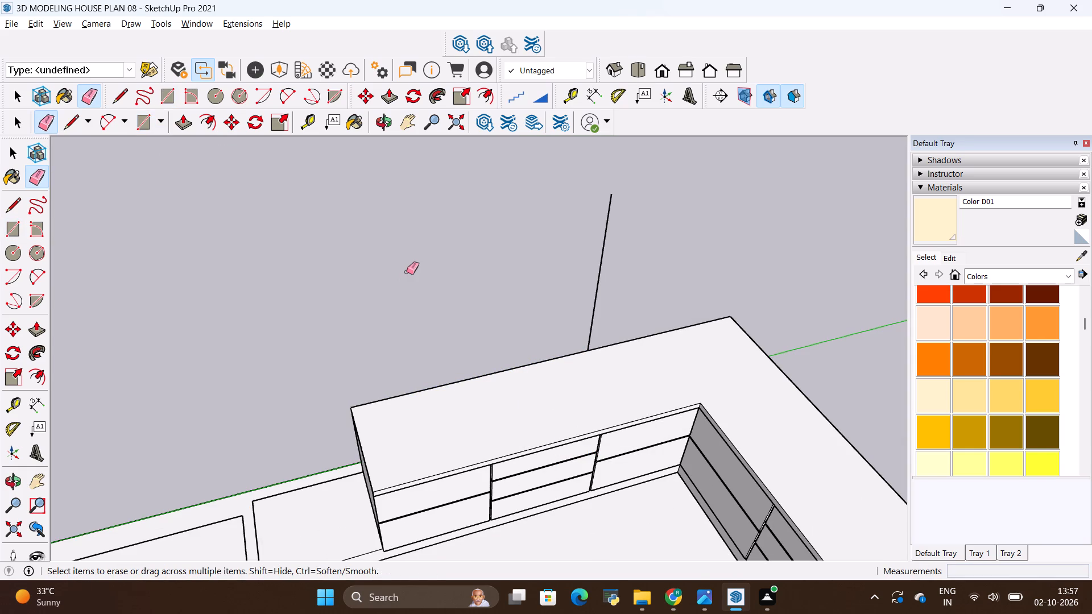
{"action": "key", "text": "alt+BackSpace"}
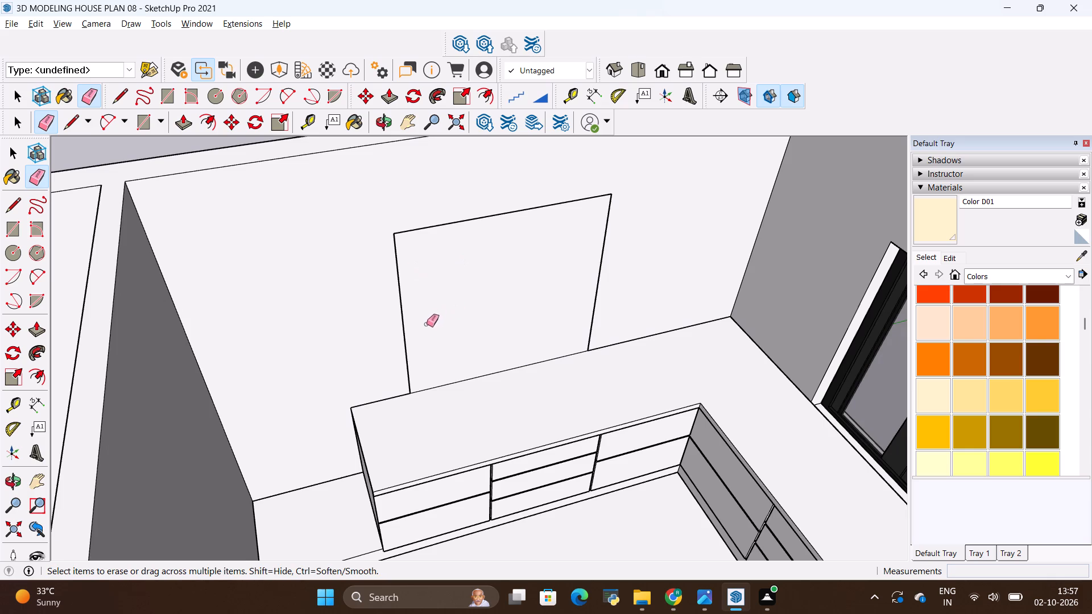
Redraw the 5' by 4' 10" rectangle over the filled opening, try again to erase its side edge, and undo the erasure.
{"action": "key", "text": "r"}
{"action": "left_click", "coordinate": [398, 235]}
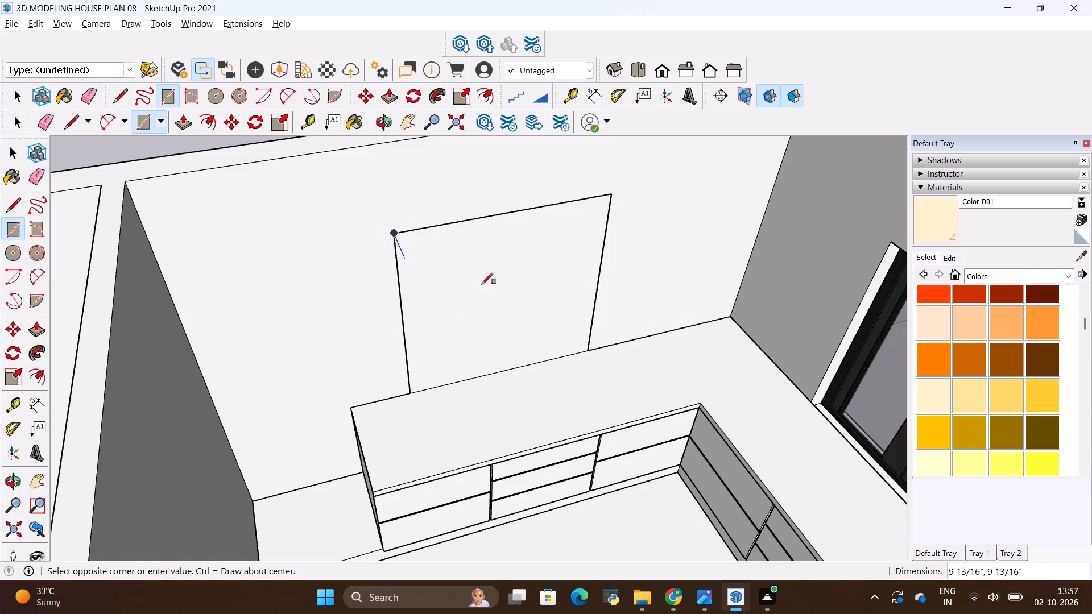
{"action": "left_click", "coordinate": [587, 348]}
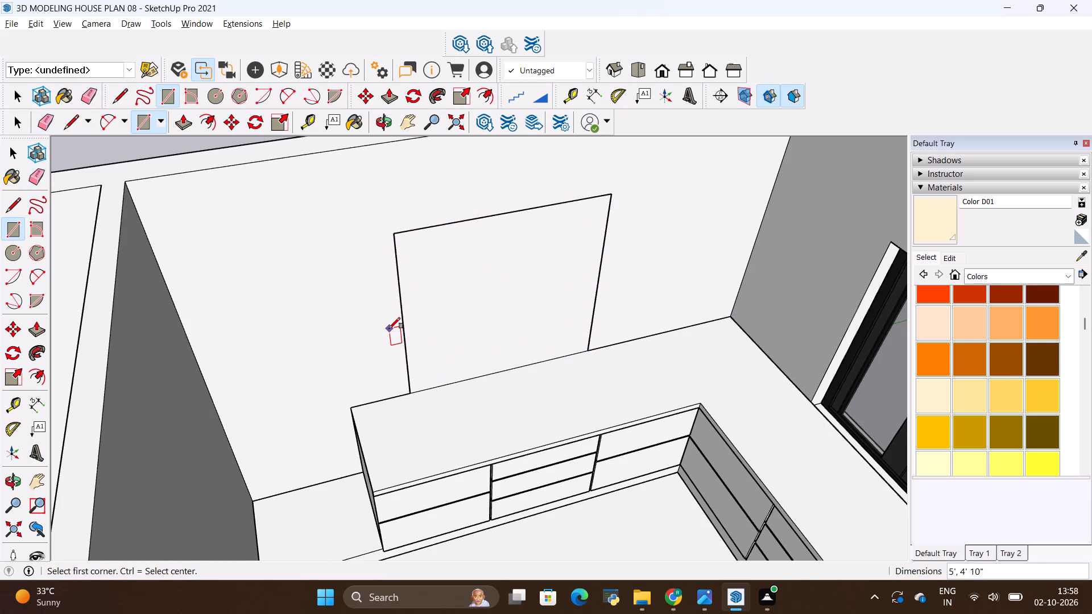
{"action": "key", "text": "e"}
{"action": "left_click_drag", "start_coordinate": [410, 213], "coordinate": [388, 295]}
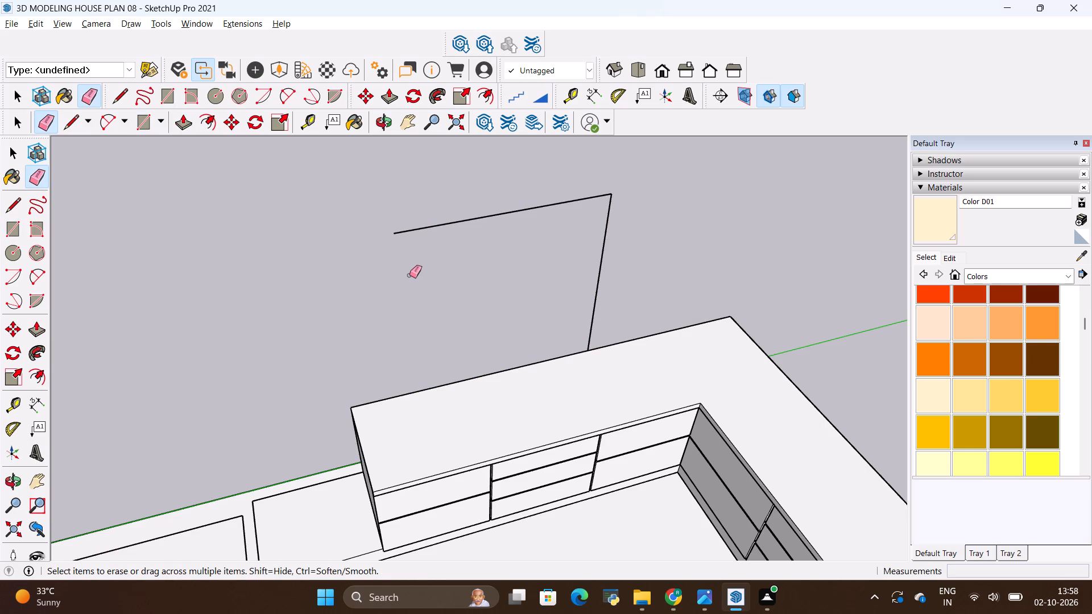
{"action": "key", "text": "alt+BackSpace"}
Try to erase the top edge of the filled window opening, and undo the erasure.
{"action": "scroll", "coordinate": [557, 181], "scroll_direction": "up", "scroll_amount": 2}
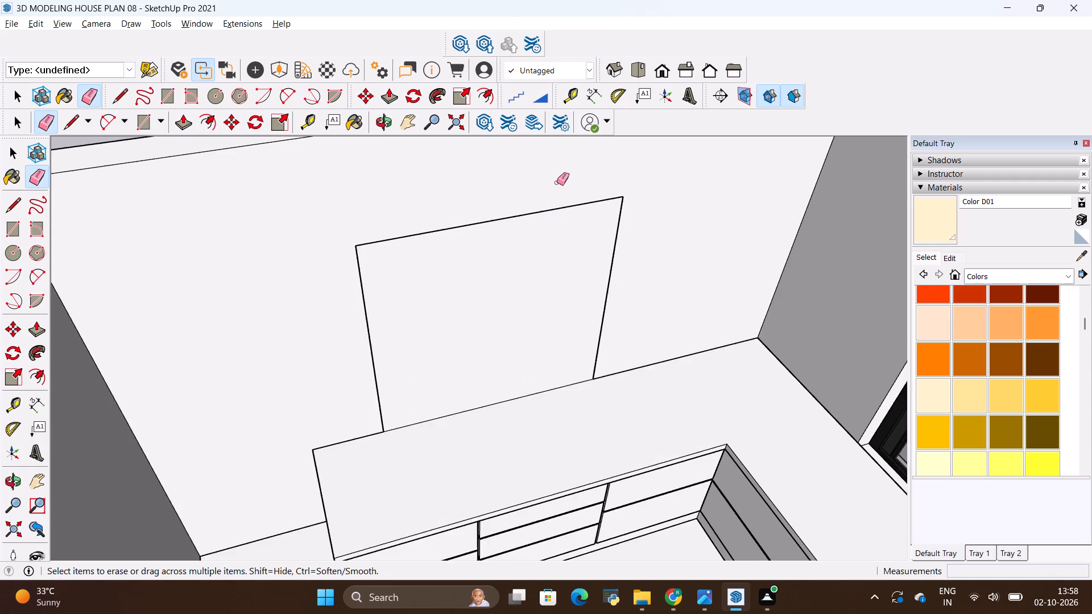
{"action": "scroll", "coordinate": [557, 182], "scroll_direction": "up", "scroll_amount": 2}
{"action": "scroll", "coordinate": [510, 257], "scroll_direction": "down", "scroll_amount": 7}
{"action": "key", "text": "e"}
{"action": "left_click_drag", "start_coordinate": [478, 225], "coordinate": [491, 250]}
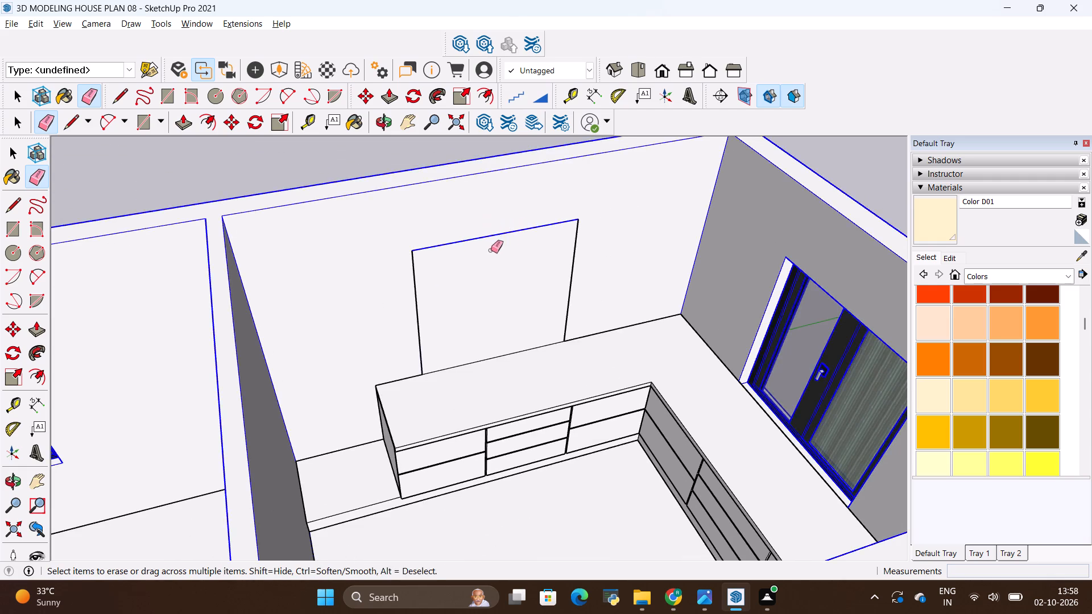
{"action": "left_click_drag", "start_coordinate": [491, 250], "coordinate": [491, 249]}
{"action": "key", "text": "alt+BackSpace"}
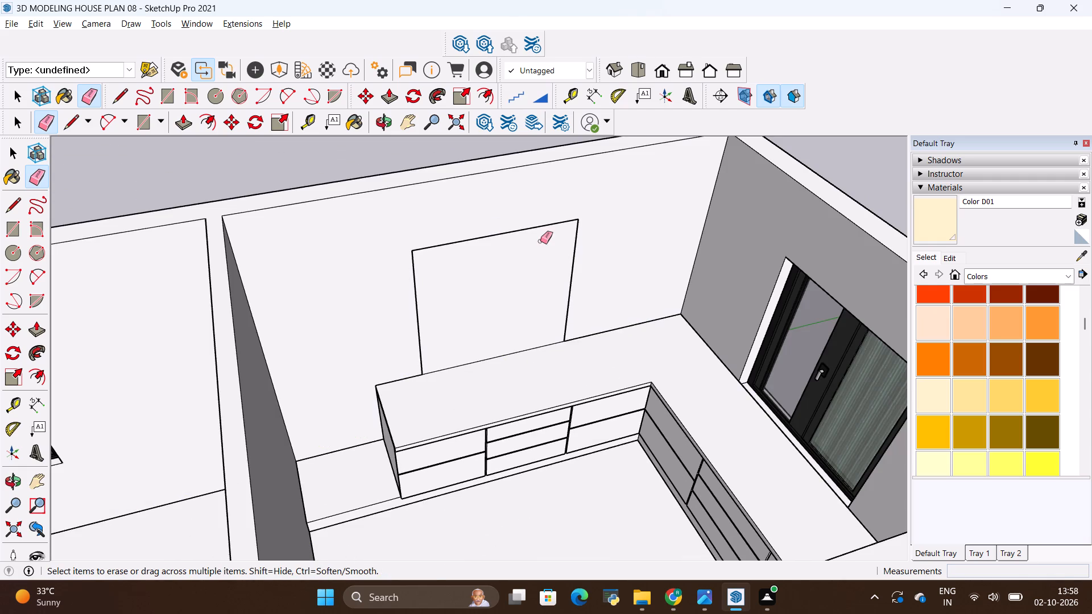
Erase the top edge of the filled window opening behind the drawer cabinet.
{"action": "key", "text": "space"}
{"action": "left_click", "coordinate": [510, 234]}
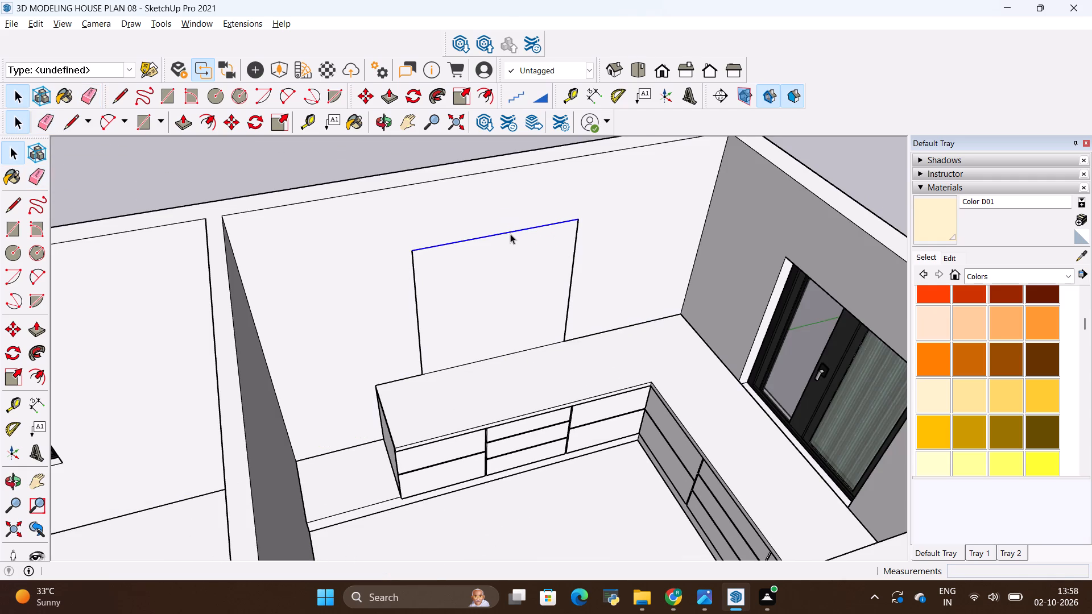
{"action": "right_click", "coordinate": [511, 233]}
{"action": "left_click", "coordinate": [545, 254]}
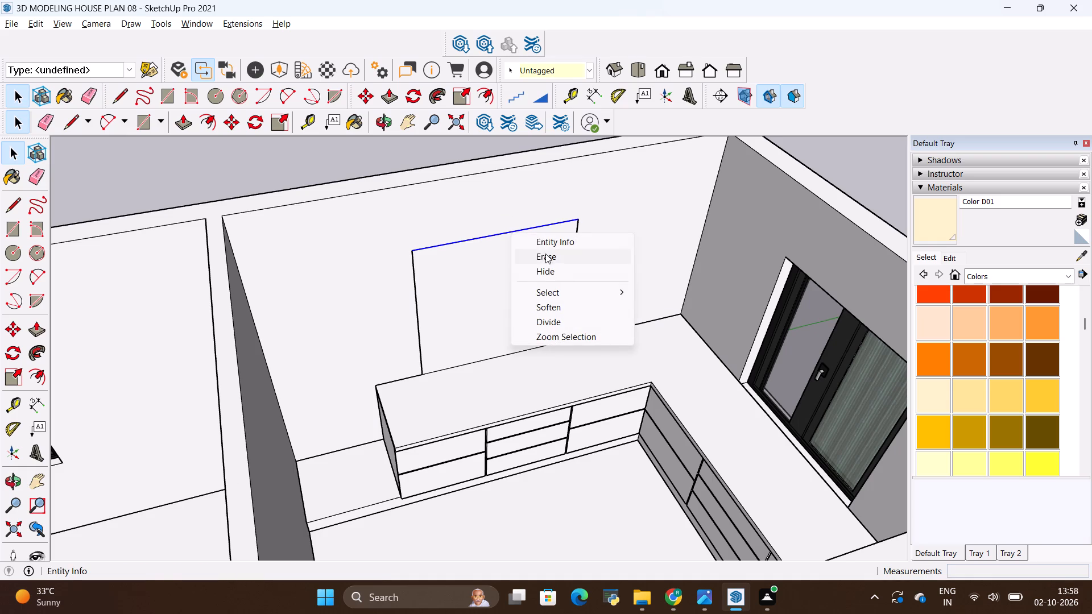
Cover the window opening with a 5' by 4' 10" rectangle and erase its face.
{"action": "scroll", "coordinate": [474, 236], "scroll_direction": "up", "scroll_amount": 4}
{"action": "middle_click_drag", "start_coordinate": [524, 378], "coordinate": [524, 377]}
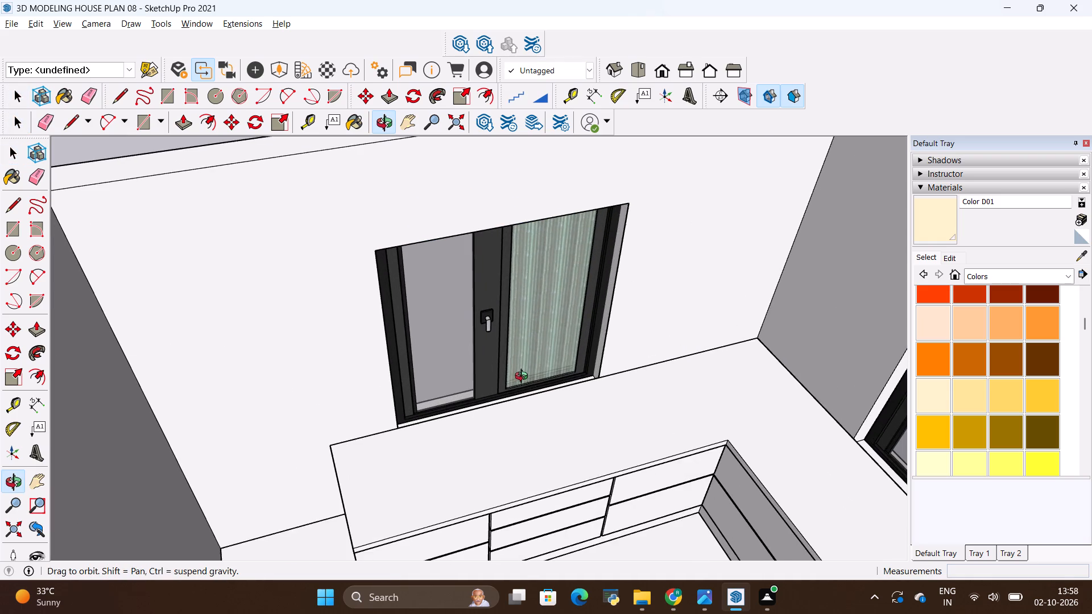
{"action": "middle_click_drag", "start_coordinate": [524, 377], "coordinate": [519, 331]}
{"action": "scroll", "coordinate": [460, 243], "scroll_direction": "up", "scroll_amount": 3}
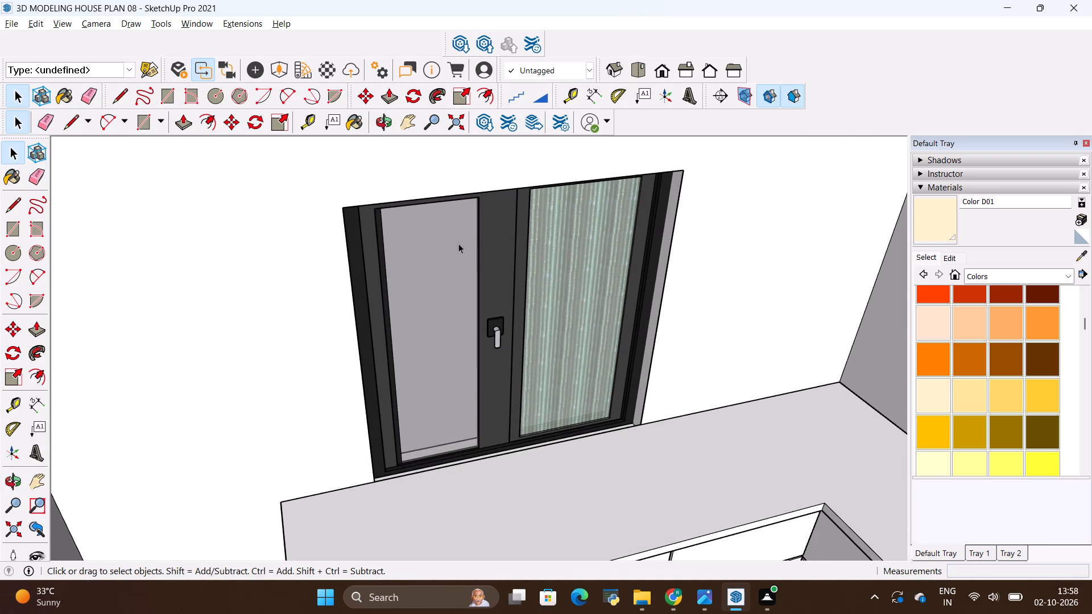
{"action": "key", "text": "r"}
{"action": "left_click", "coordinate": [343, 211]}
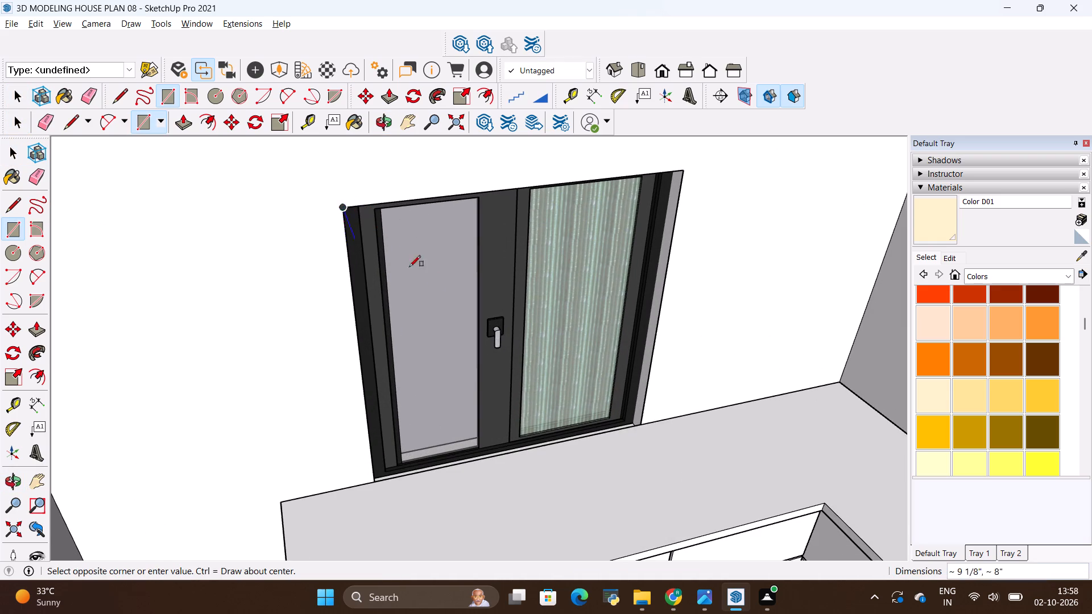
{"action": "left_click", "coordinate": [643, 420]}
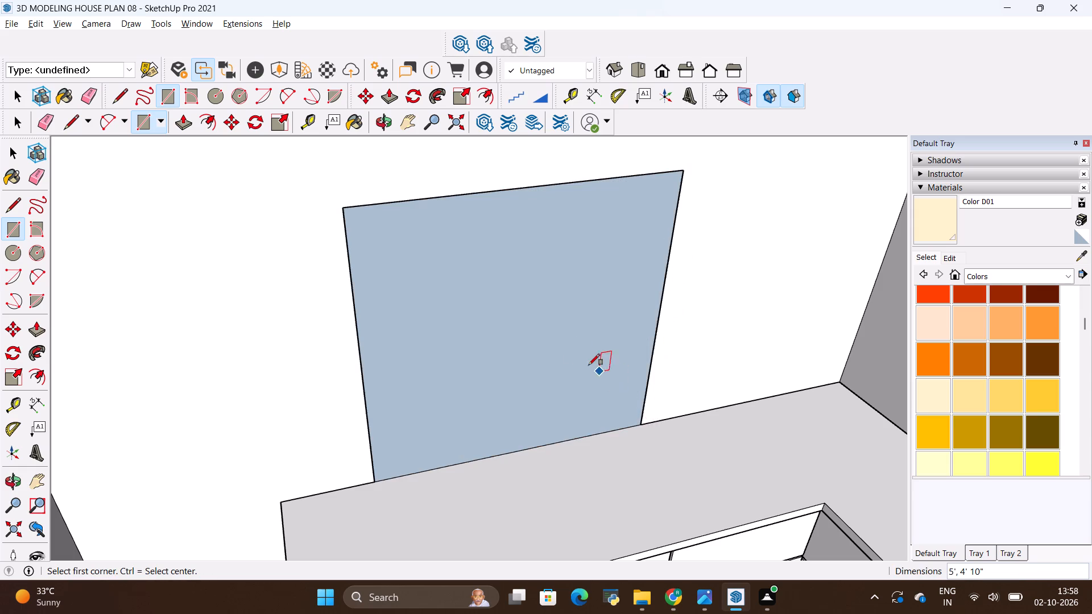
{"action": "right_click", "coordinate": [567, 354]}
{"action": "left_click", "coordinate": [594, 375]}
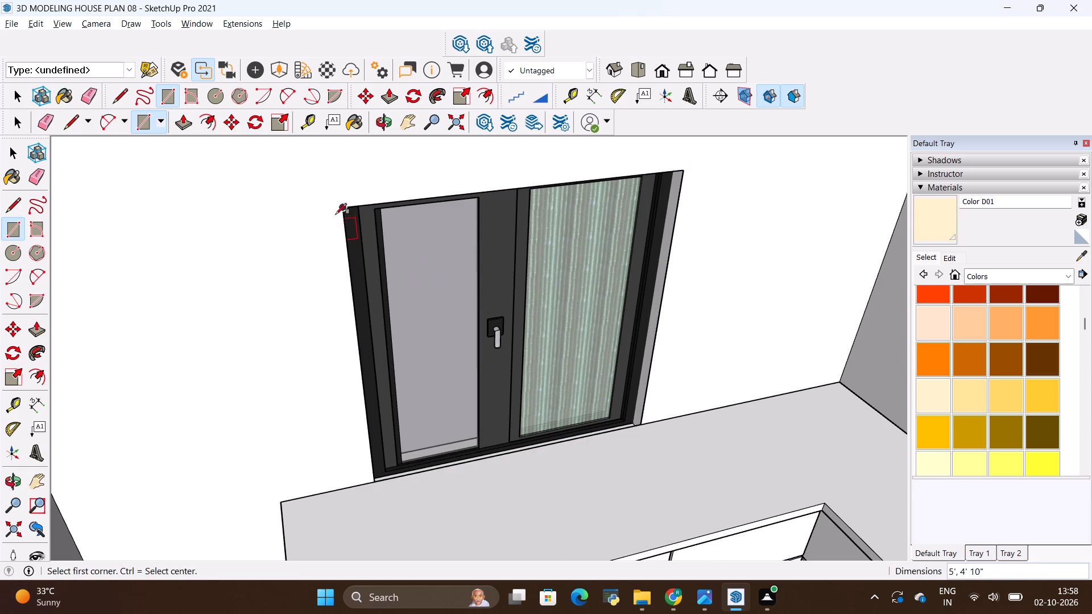
Redraw the 5' by 4' 10" rectangle over the window opening and reverse its face.
{"action": "left_click", "coordinate": [339, 212]}
{"action": "left_click", "coordinate": [645, 422]}
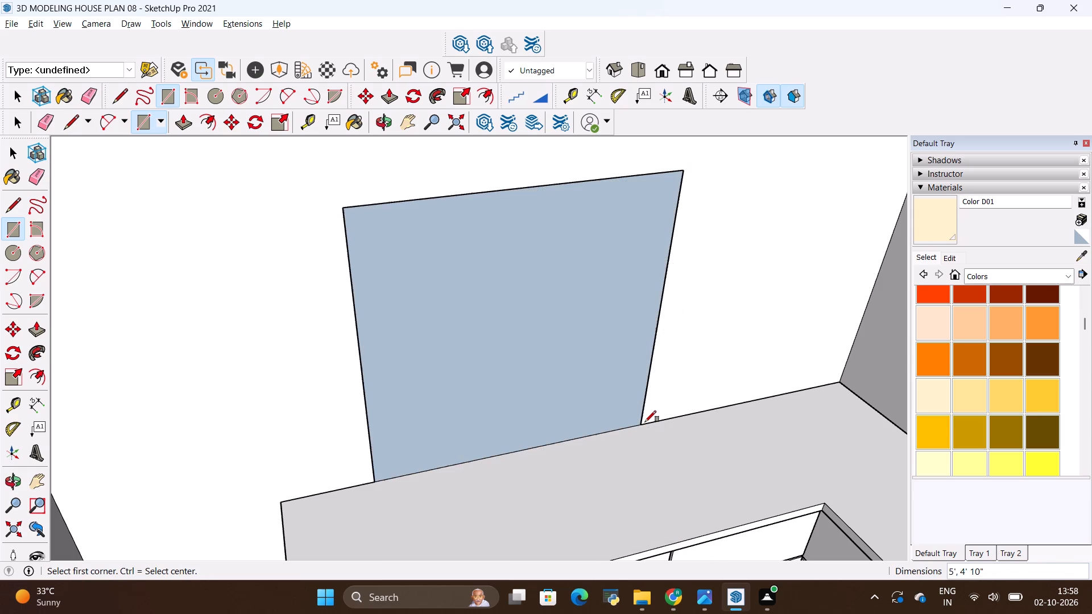
{"action": "right_click", "coordinate": [557, 380]}
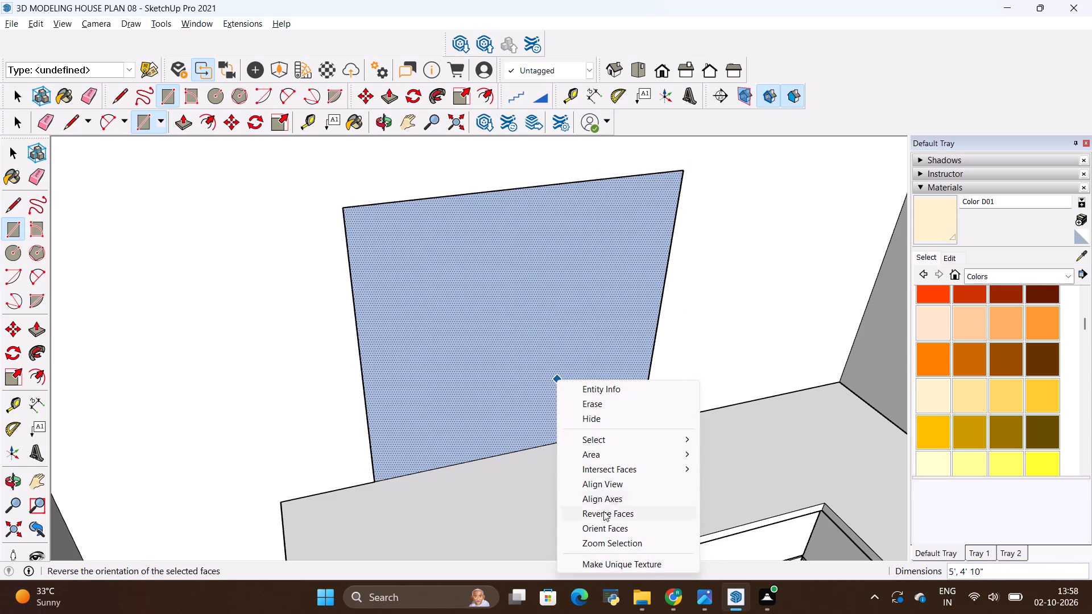
{"action": "left_click", "coordinate": [603, 516]}
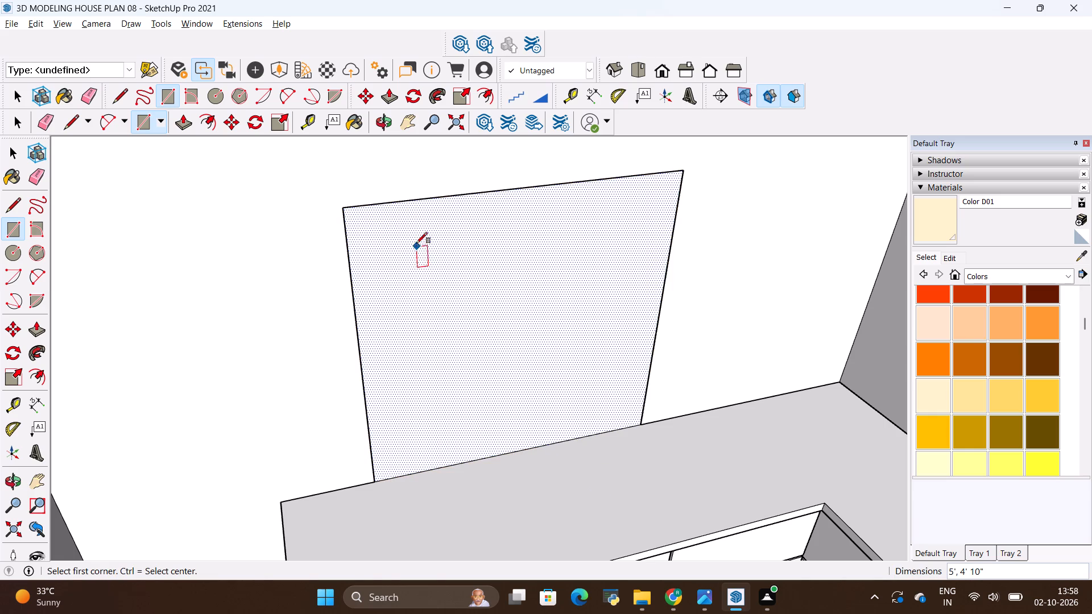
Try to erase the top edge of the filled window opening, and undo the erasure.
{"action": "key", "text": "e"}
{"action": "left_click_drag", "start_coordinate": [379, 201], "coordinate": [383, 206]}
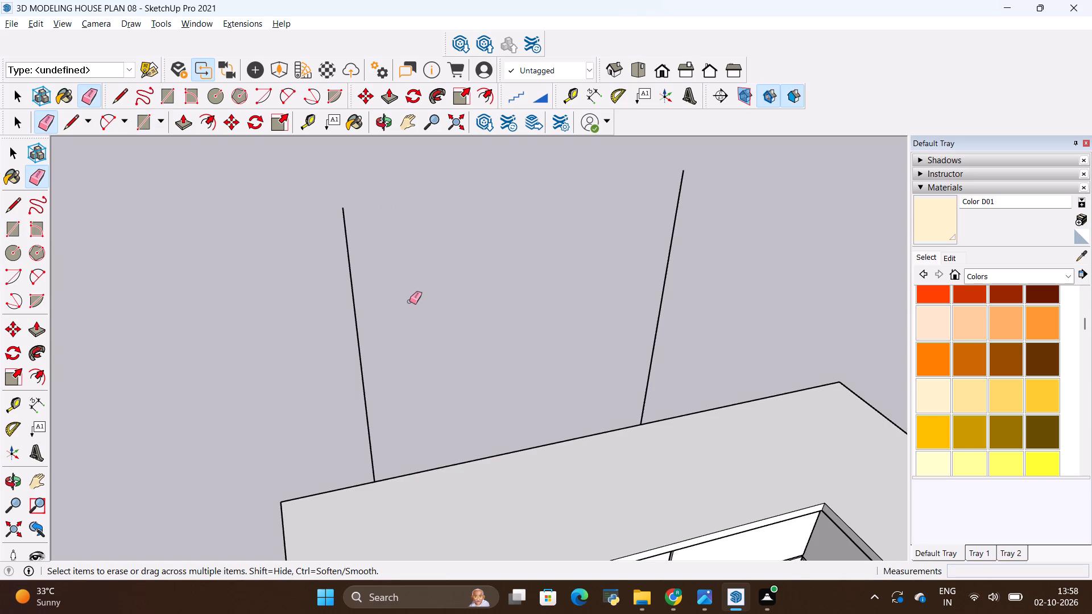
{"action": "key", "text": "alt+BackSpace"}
Compare the kitchen wall behind the drawer cabinet with the reference photo.
{"action": "scroll", "coordinate": [442, 406], "scroll_direction": "down", "scroll_amount": 5}
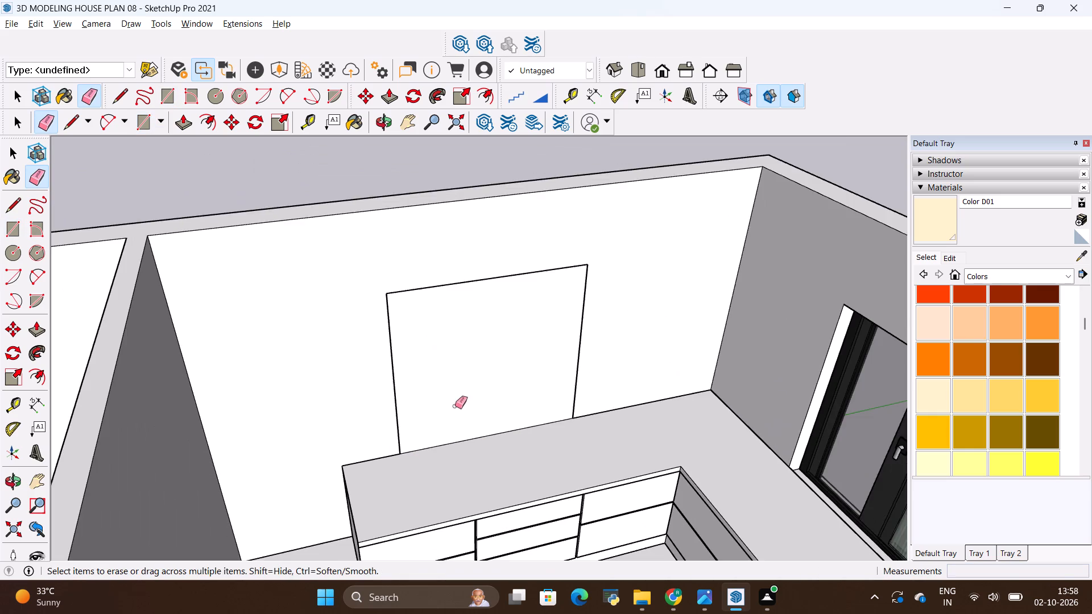
{"action": "scroll", "coordinate": [501, 388], "scroll_direction": "down", "scroll_amount": 2}
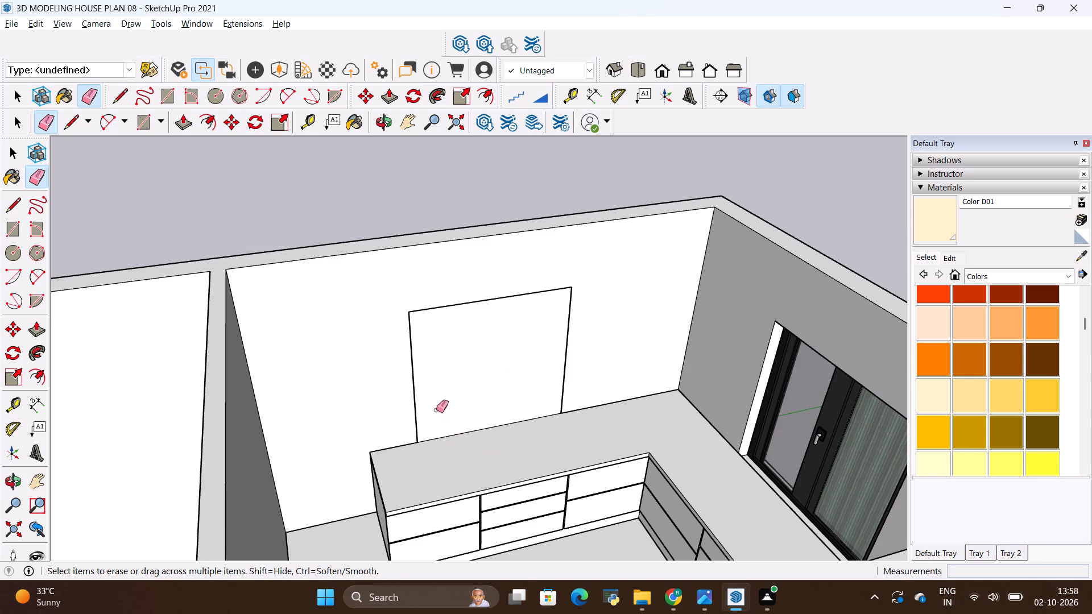
{"action": "scroll", "coordinate": [437, 462], "scroll_direction": "down", "scroll_amount": 3}
{"action": "middle_click_drag", "start_coordinate": [437, 462], "coordinate": [457, 462]}
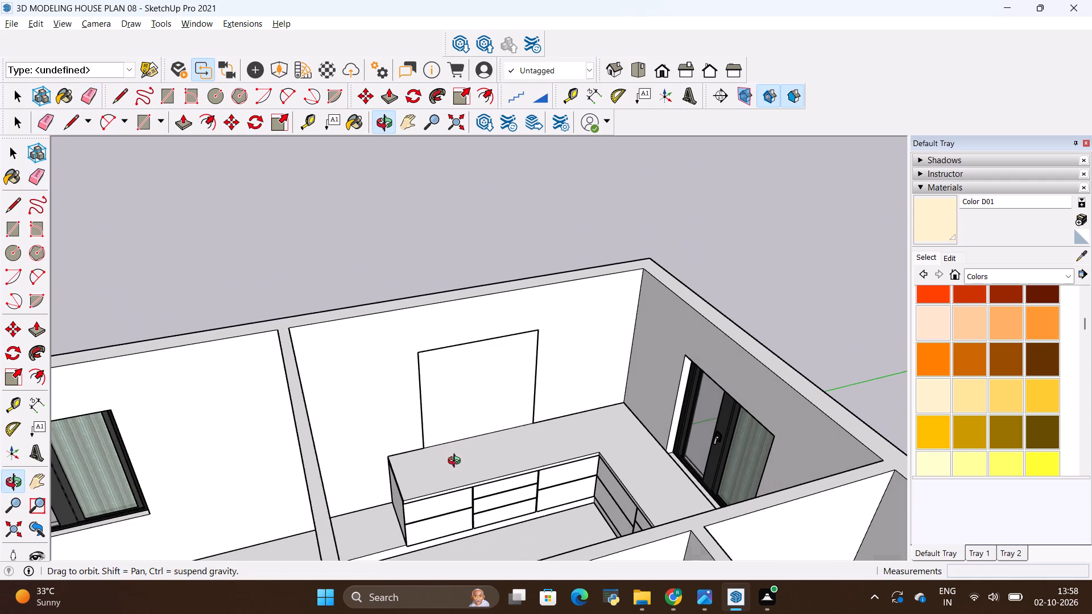
{"action": "middle_click_drag", "start_coordinate": [457, 462], "coordinate": [461, 462]}
{"action": "key", "text": "alt+Tab"}
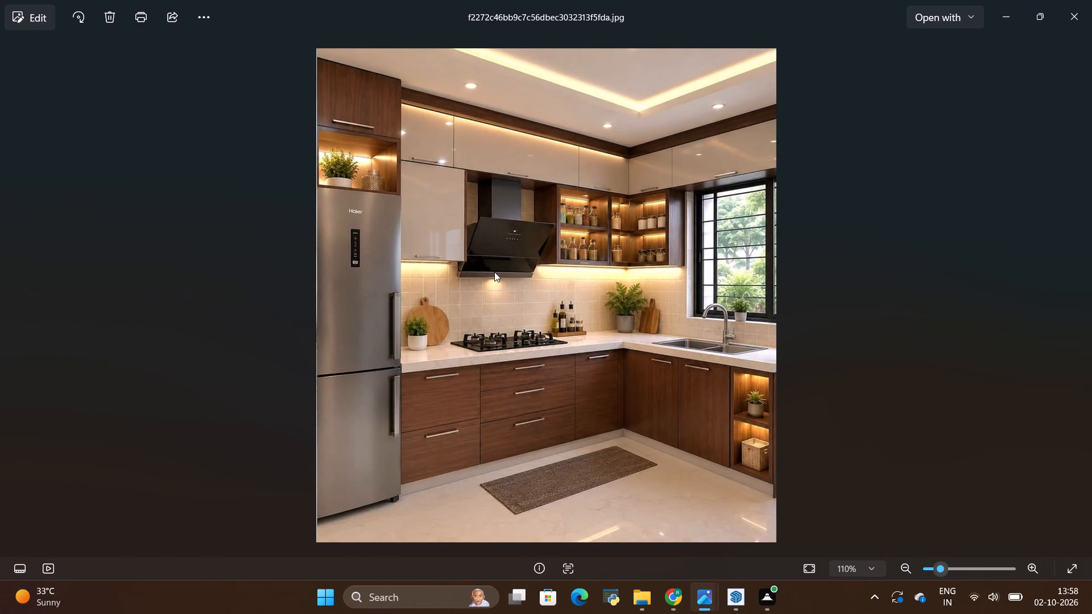
{"action": "key", "text": "alt+Tab"}
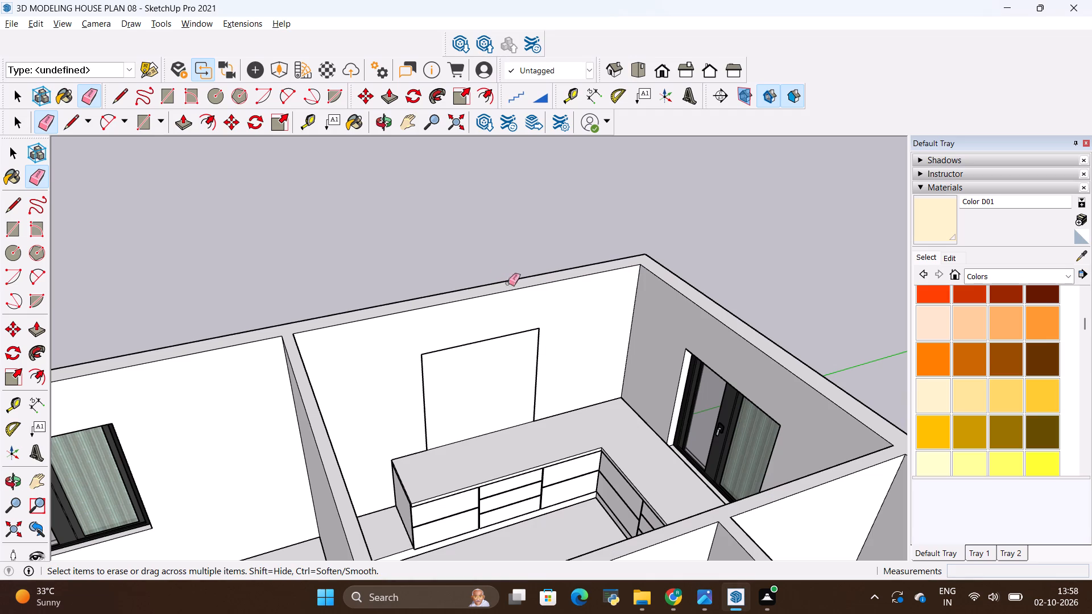
{"action": "middle_click_drag", "start_coordinate": [520, 389], "coordinate": [473, 328]}
{"action": "key", "text": "alt+Tab"}
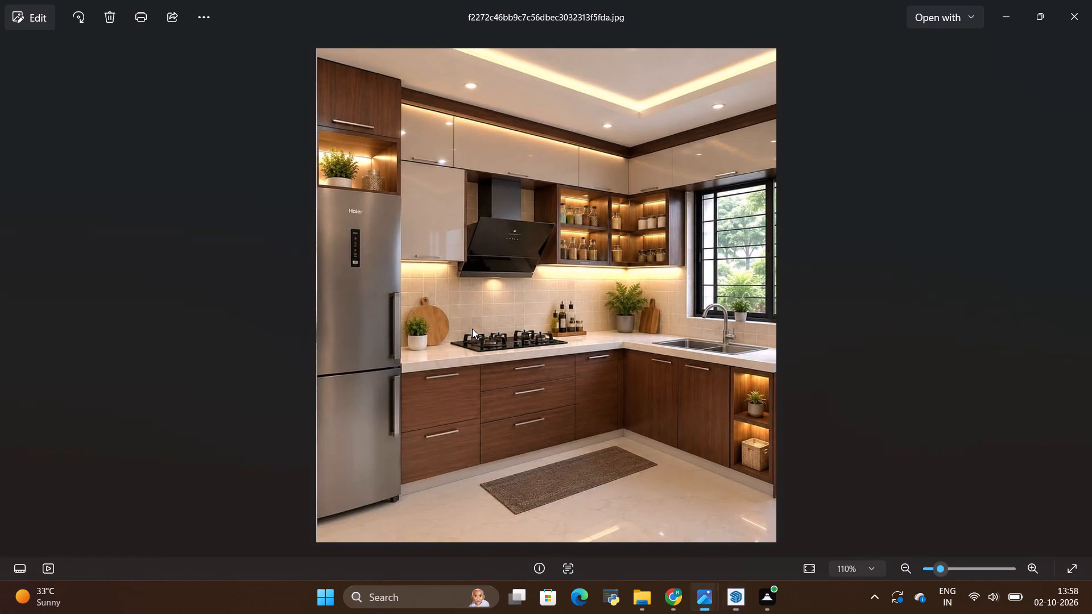
{"action": "key", "text": "alt+Tab"}
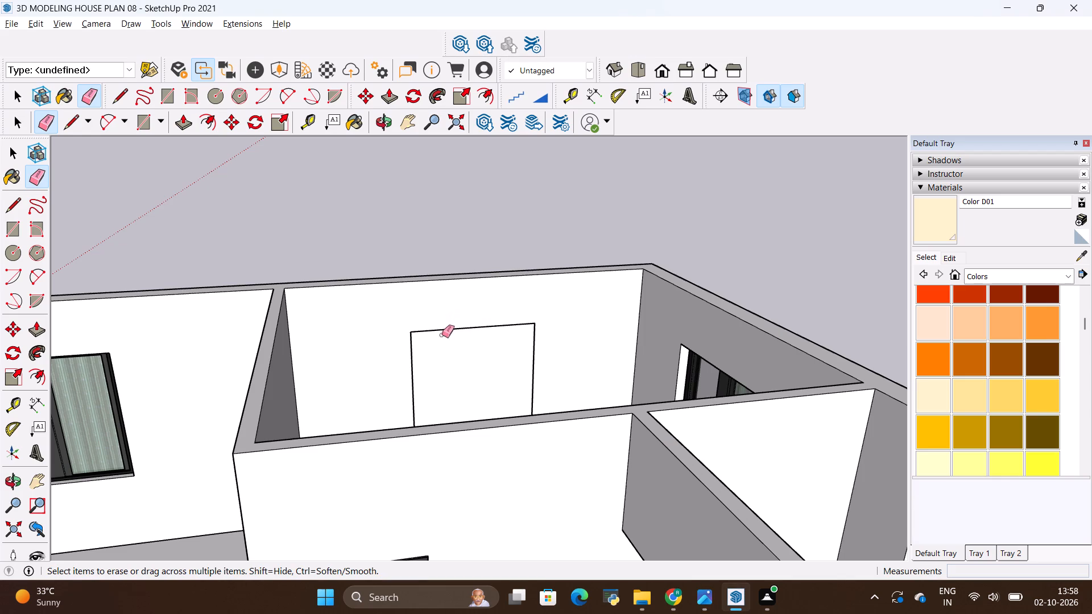
{"action": "key", "text": "alt+Tab"}
{"action": "key", "text": "alt+Tab"}
Draw a line from the countertop's back corner up to the wall's top edge and about 11' along it to the room corner.
{"action": "middle_click_drag", "start_coordinate": [417, 350], "coordinate": [429, 410]}
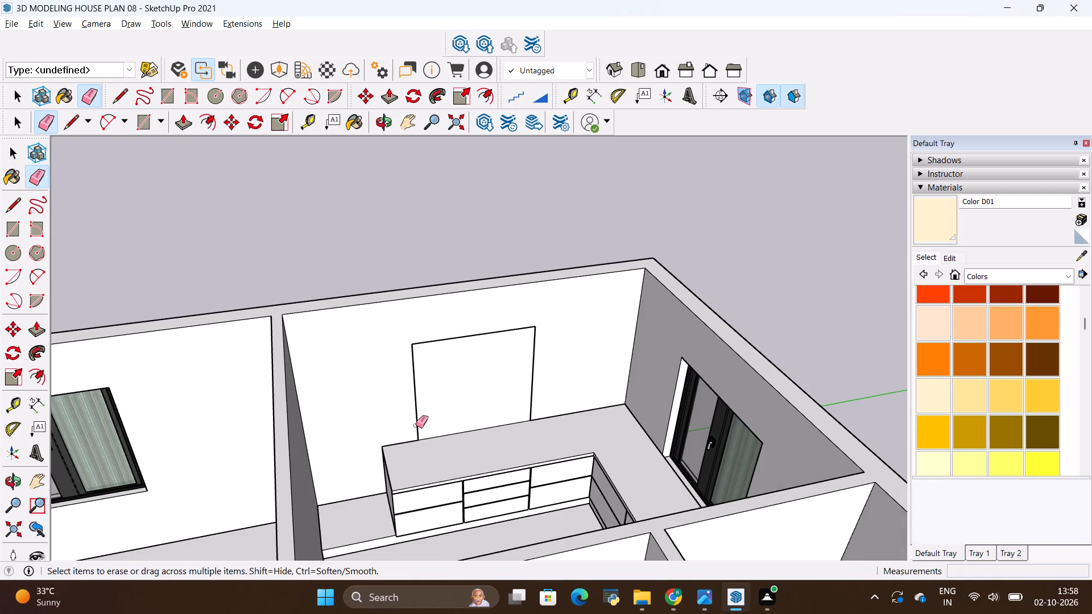
{"action": "key", "text": "l"}
{"action": "left_click", "coordinate": [382, 448]}
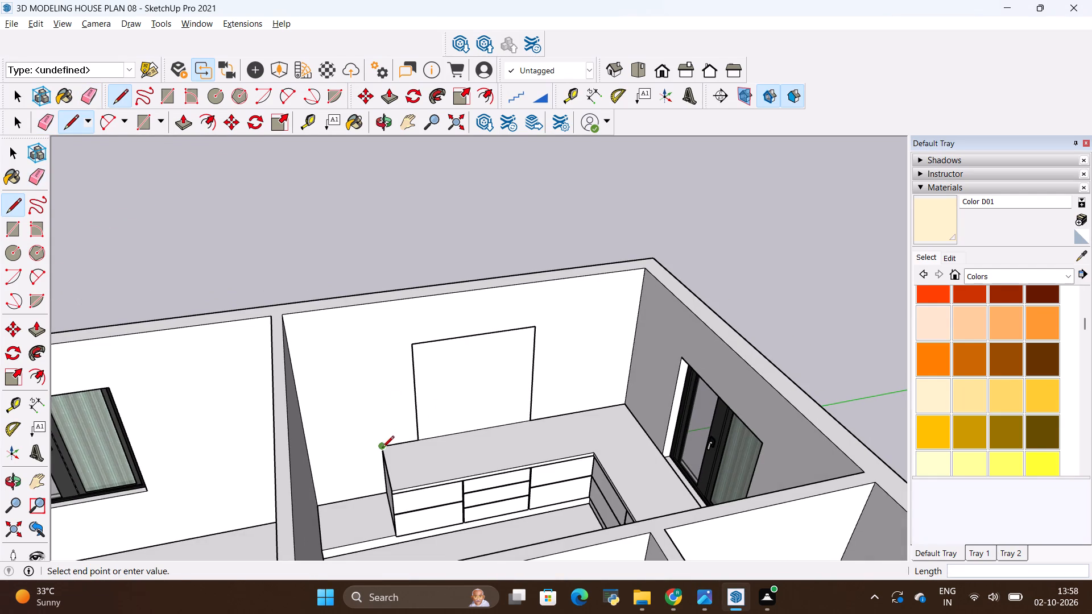
{"action": "left_click", "coordinate": [369, 304]}
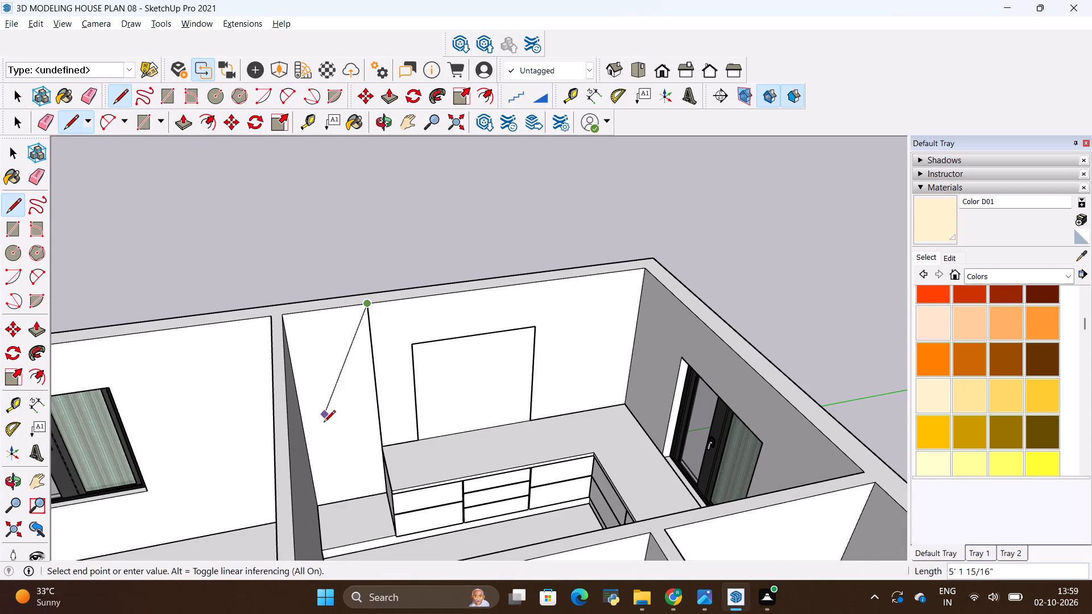
{"action": "left_click", "coordinate": [642, 271]}
{"action": "scroll", "coordinate": [652, 354], "scroll_direction": "down", "scroll_amount": 3}
{"action": "middle_click_drag", "start_coordinate": [590, 399], "coordinate": [631, 442]}
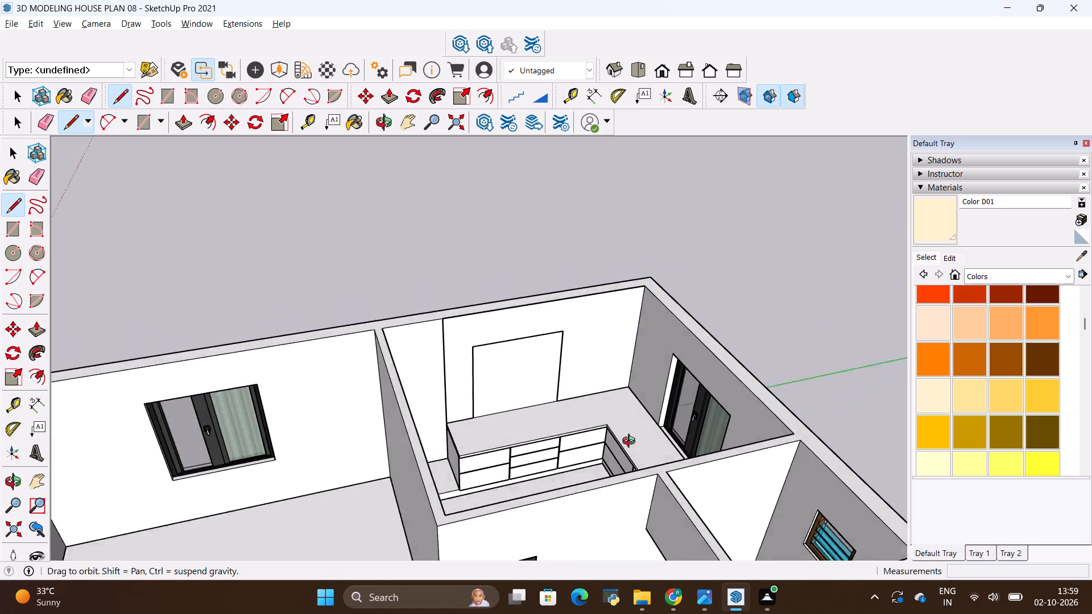
{"action": "middle_click_drag", "start_coordinate": [631, 442], "coordinate": [785, 389]}
{"action": "key", "text": "Escape"}
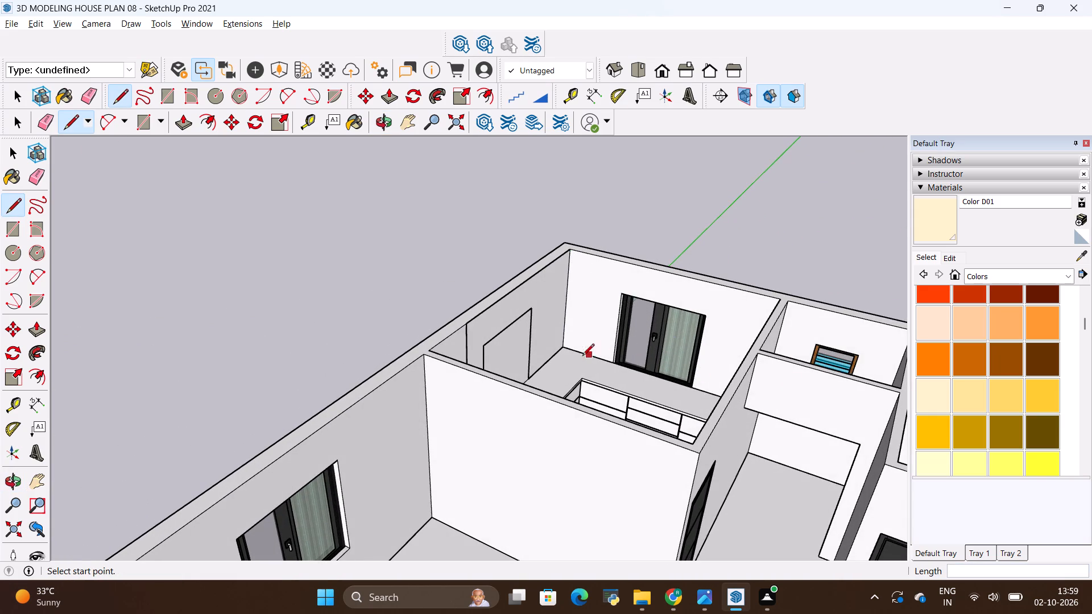
Check the reference photo again and examine the wall area around the filled window opening.
{"action": "middle_click_drag", "start_coordinate": [581, 383], "coordinate": [401, 378]}
{"action": "key", "text": "alt+Tab"}
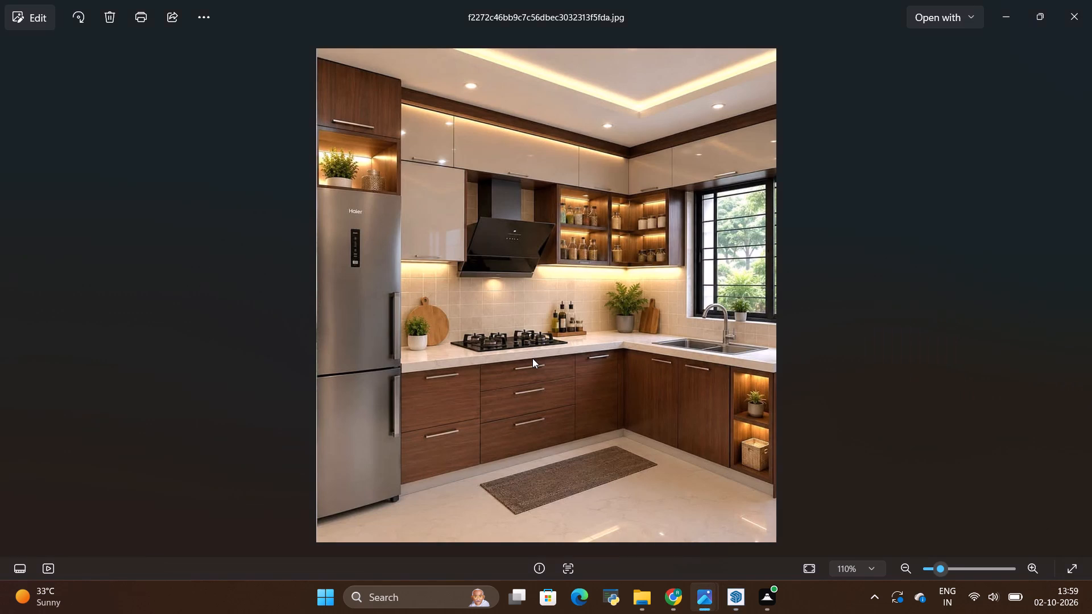
{"action": "key", "text": "alt+Tab"}
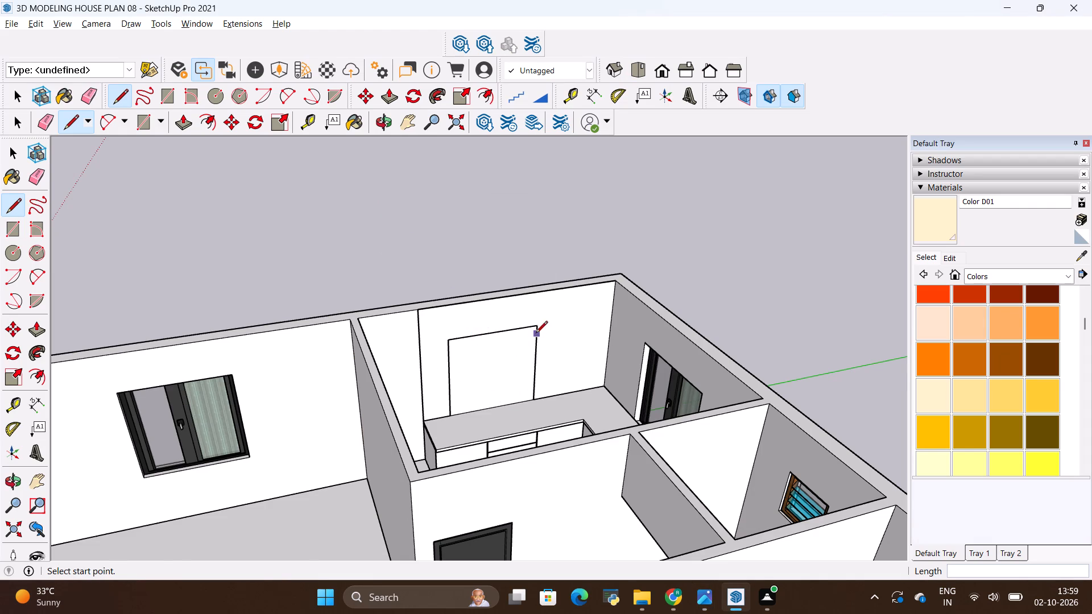
{"action": "scroll", "coordinate": [532, 347], "scroll_direction": "up", "scroll_amount": 11}
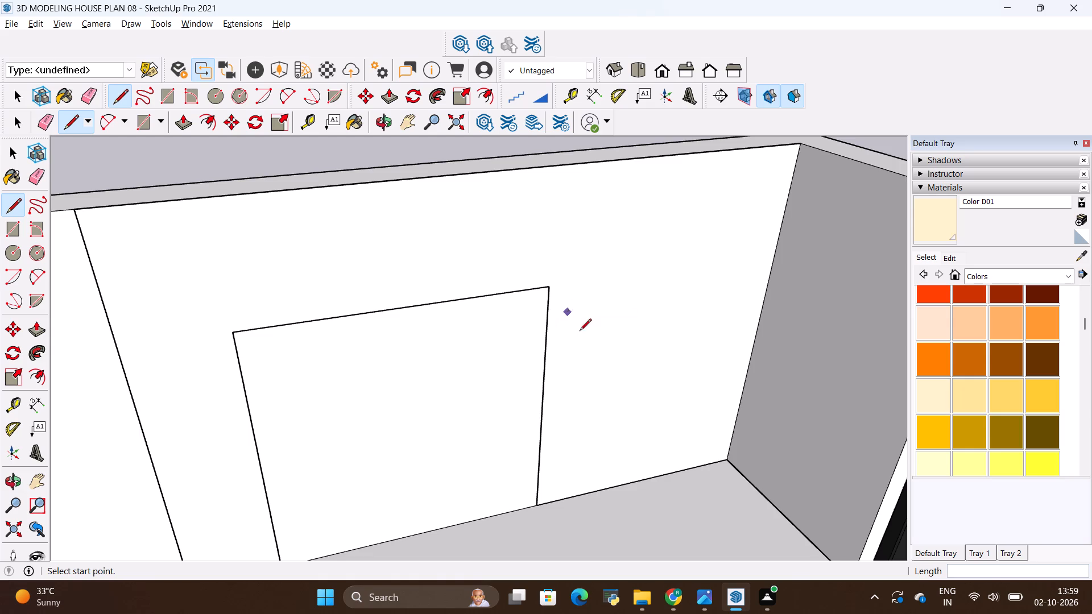
{"action": "scroll", "coordinate": [599, 358], "scroll_direction": "down", "scroll_amount": 3}
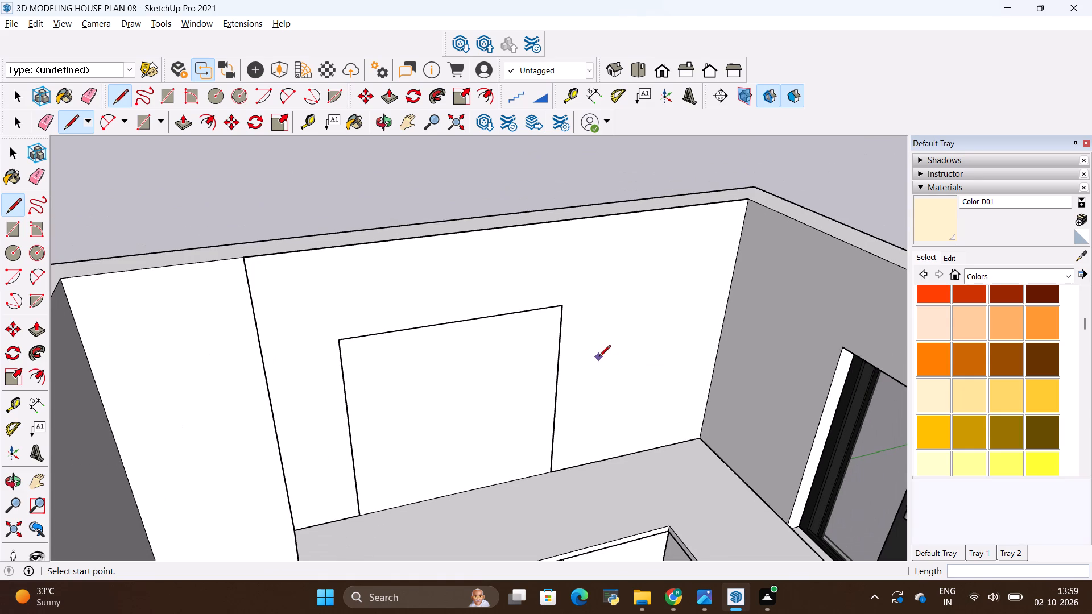
{"action": "key", "text": "Escape"}
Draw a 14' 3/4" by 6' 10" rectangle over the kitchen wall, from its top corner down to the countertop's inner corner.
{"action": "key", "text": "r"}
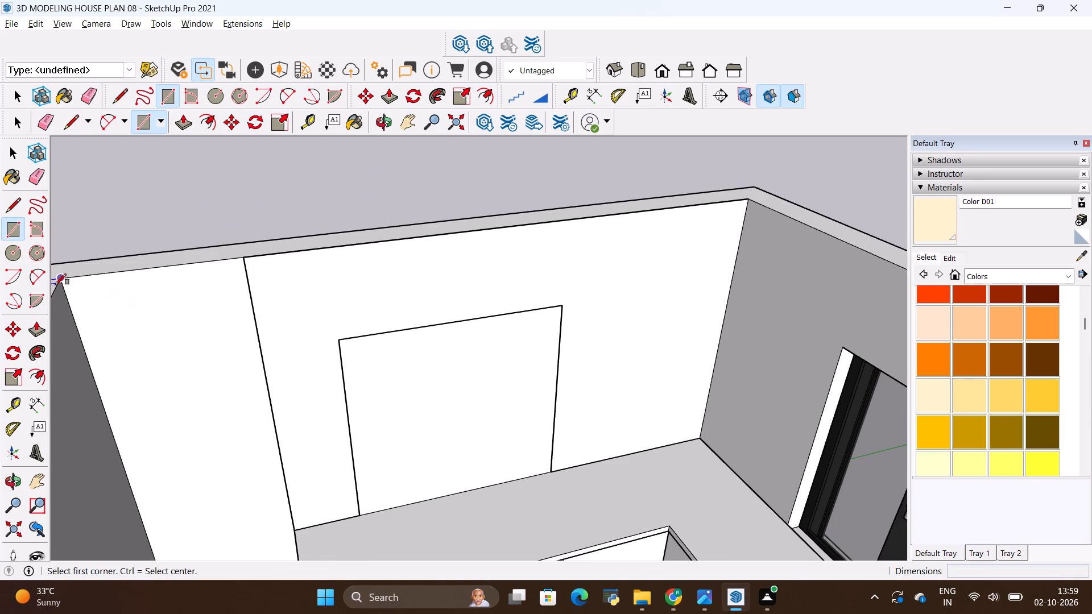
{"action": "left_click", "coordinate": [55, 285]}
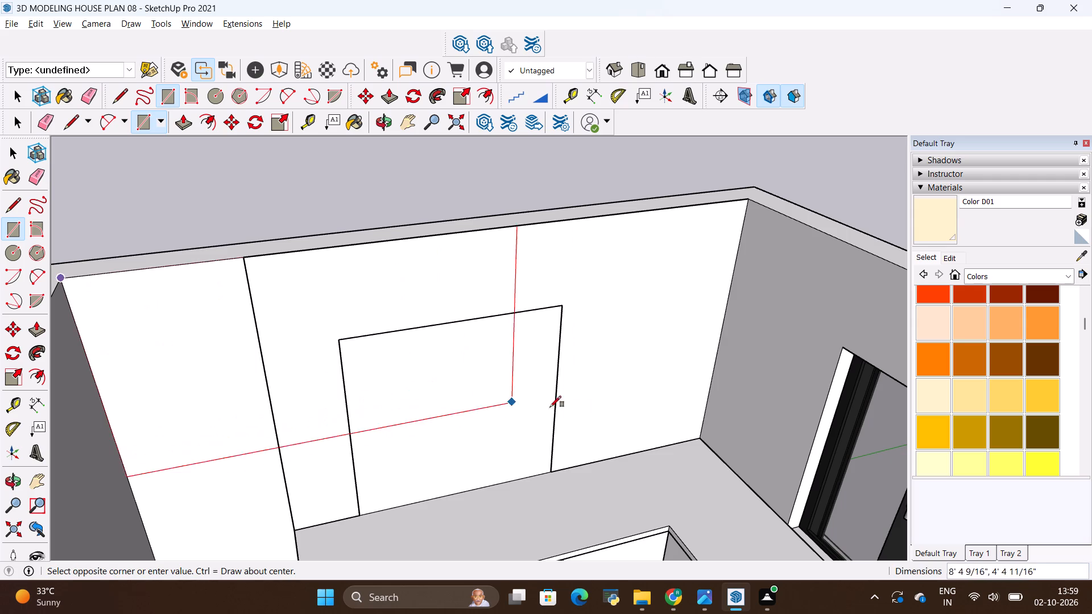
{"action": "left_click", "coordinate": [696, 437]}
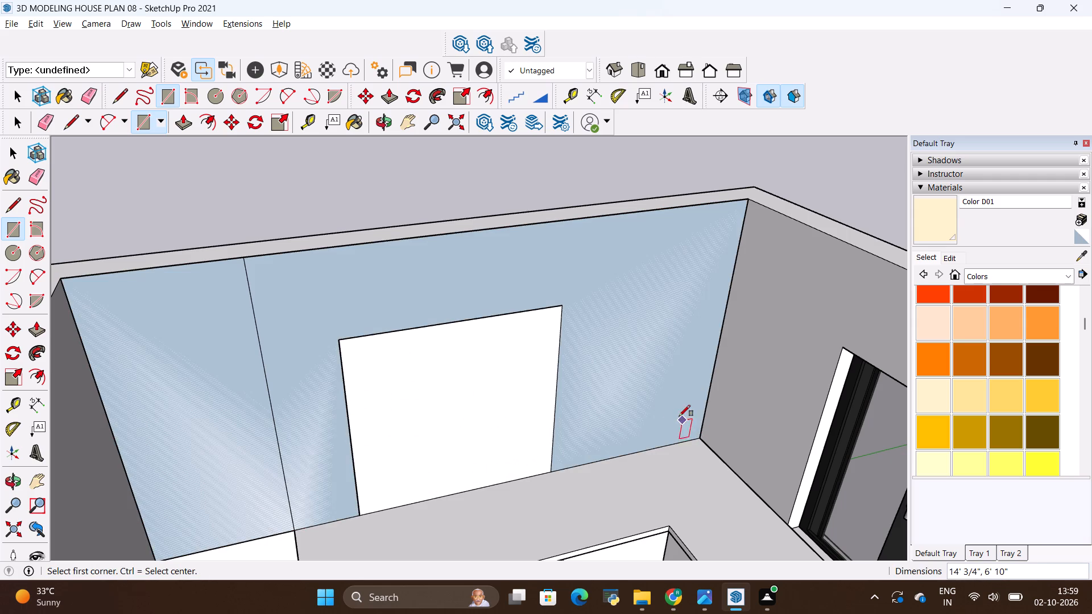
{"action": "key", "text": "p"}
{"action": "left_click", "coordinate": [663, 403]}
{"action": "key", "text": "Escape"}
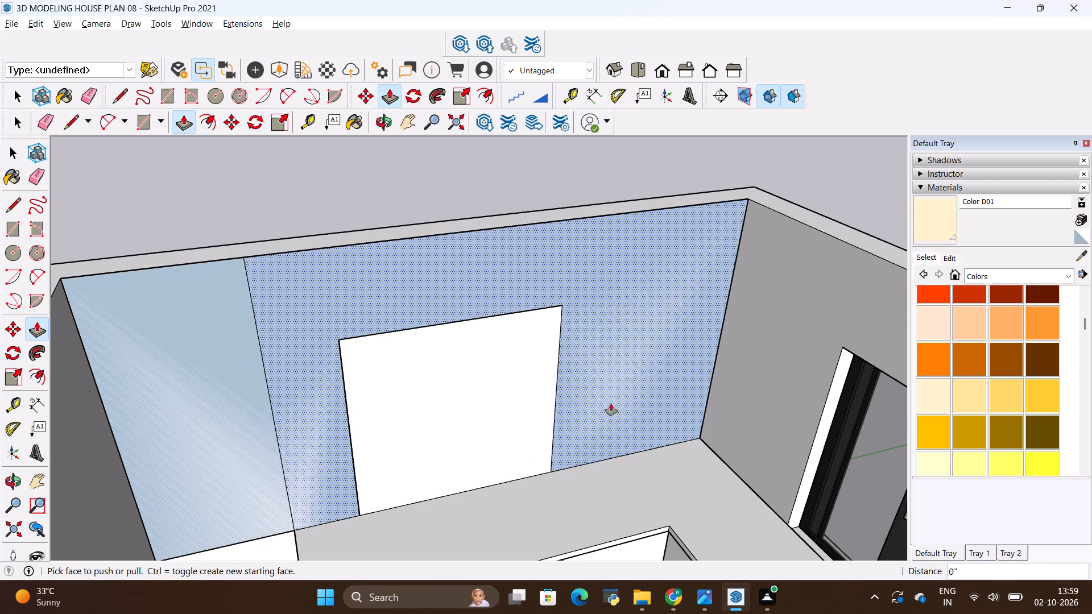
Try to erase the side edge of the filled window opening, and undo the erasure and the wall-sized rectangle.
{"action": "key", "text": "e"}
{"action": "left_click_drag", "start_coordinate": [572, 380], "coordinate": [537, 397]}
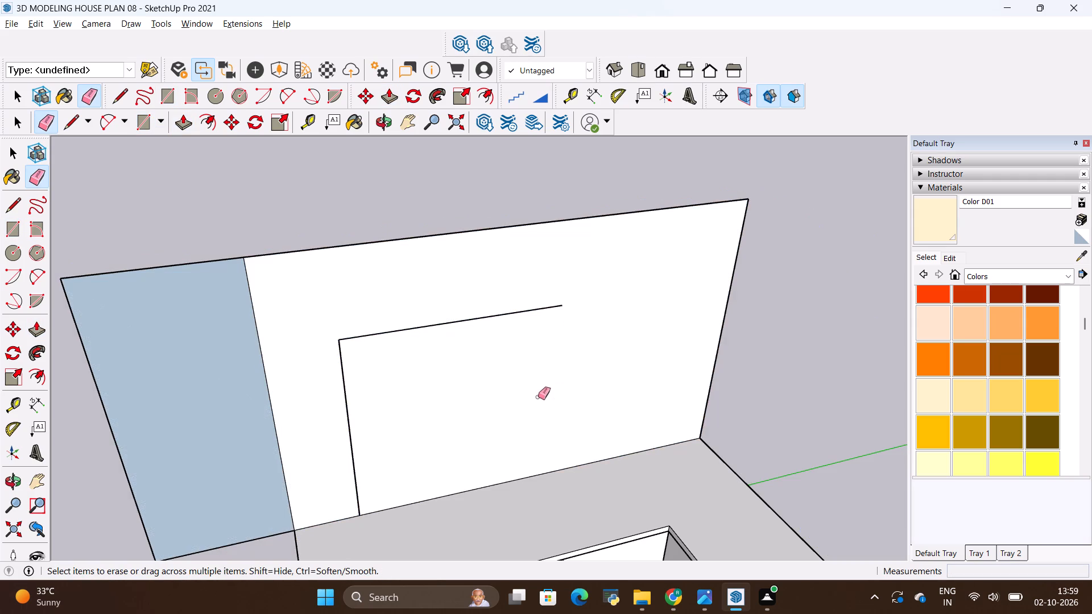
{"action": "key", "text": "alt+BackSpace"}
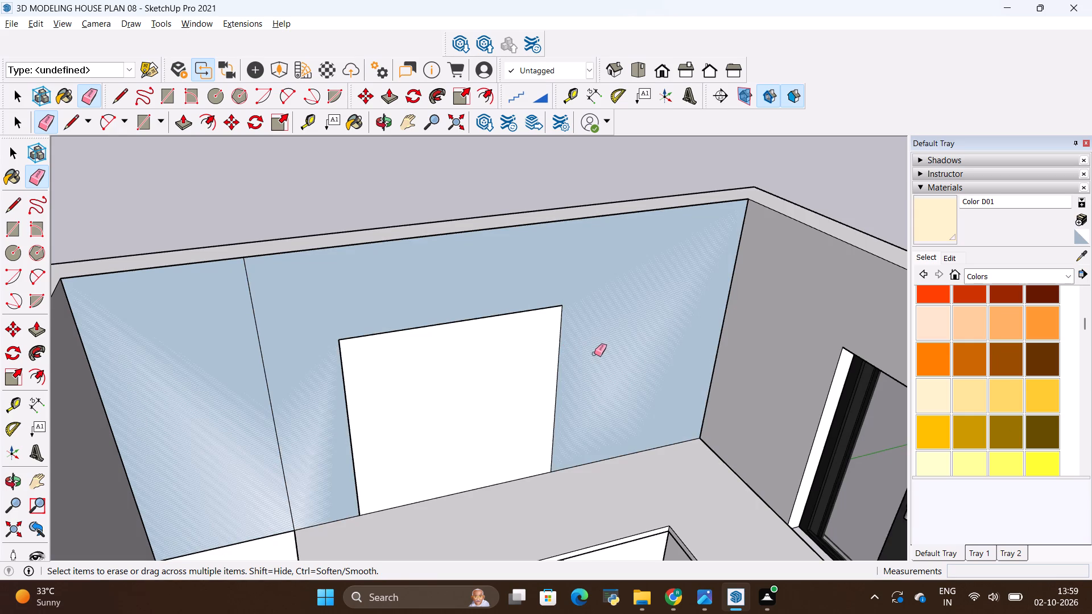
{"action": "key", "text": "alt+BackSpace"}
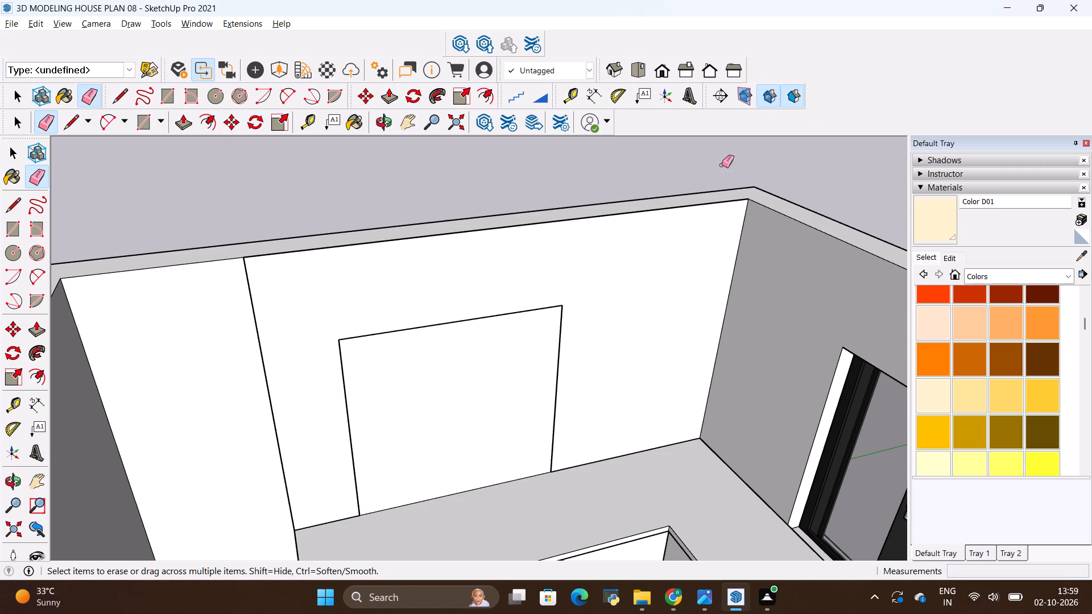
Compare the kitchen wall around the filled window opening with the reference photo's upper cabinets and backsplash area.
{"action": "scroll", "coordinate": [617, 196], "scroll_direction": "down", "scroll_amount": 7}
{"action": "scroll", "coordinate": [564, 322], "scroll_direction": "up", "scroll_amount": 2}
{"action": "middle_click_drag", "start_coordinate": [475, 429], "coordinate": [477, 434]}
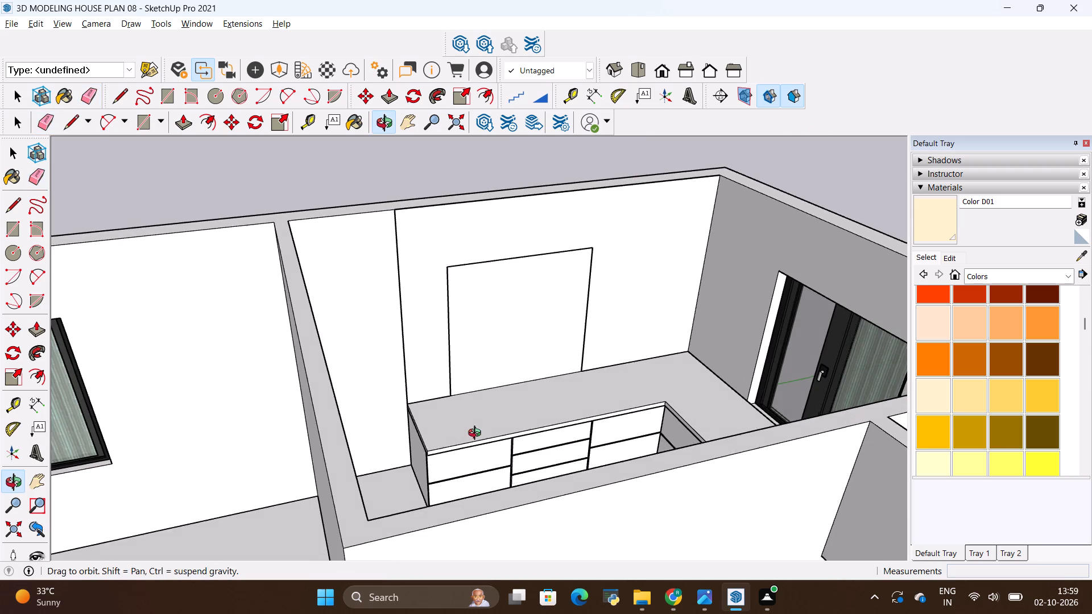
{"action": "middle_click_drag", "start_coordinate": [477, 434], "coordinate": [516, 485]}
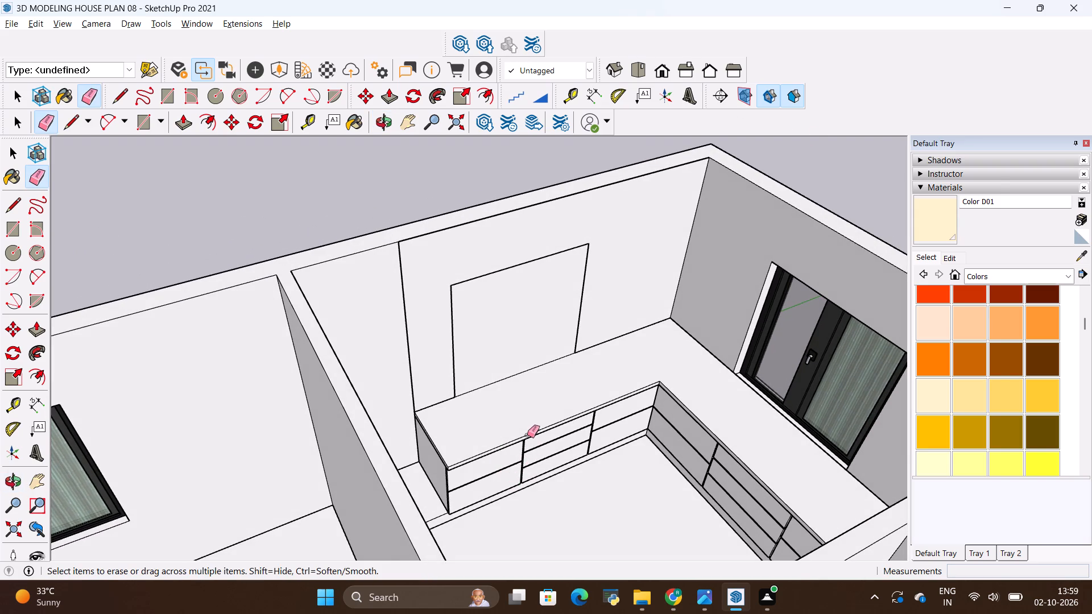
{"action": "key", "text": "alt+Tab"}
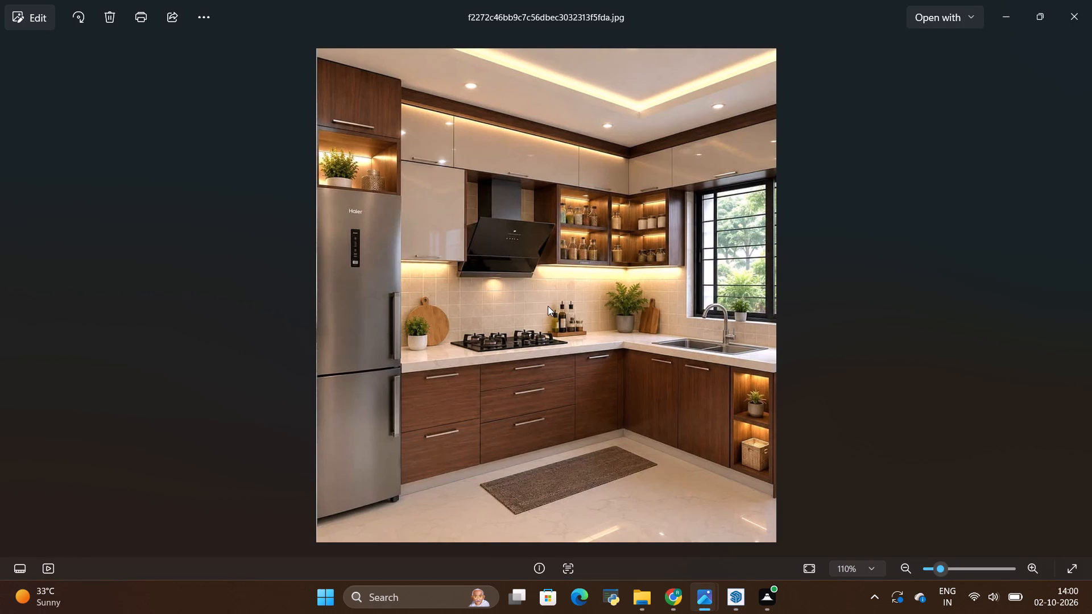
{"action": "key", "text": "alt+Tab"}
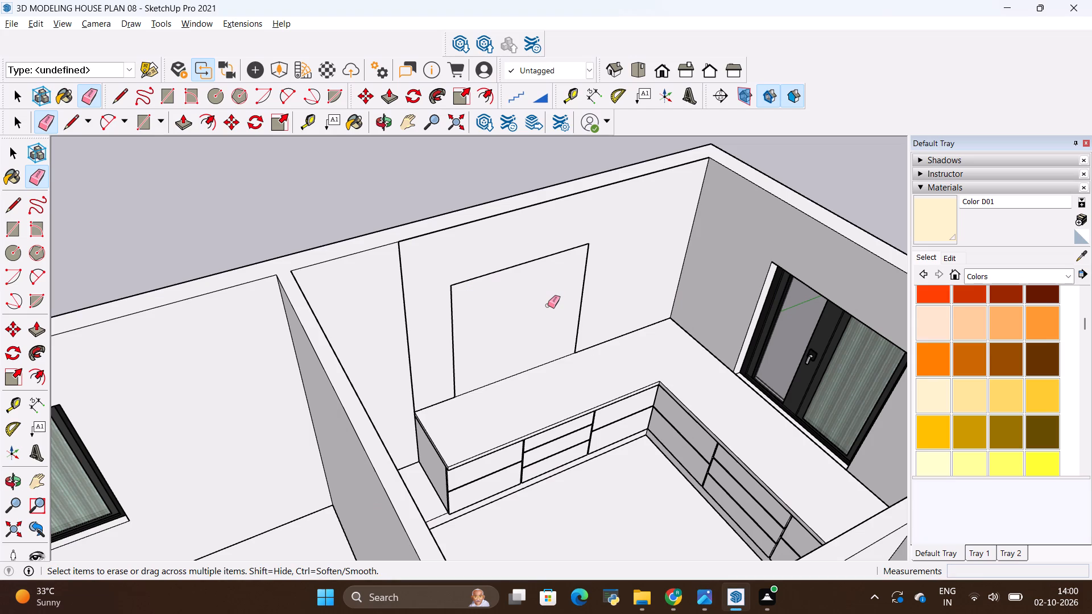
{"action": "key", "text": "alt+Tab"}
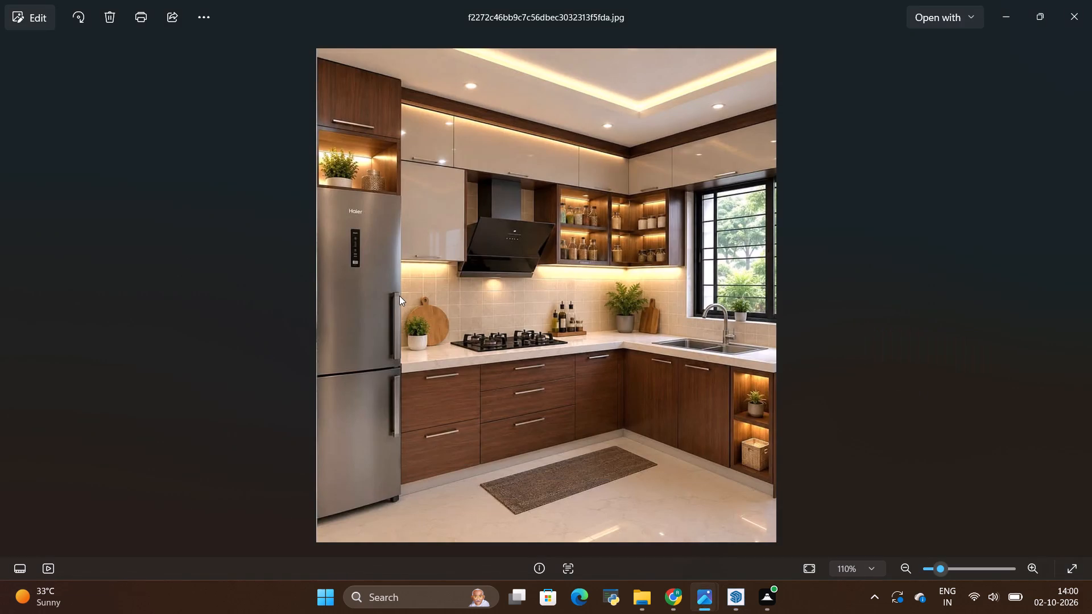
{"action": "key", "text": "alt+Tab"}
Draw a 1' 6 3/8" line from the filled window opening's top corner to the vertical line above the countertop's end.
{"action": "middle_click_drag", "start_coordinate": [400, 297], "coordinate": [370, 254]}
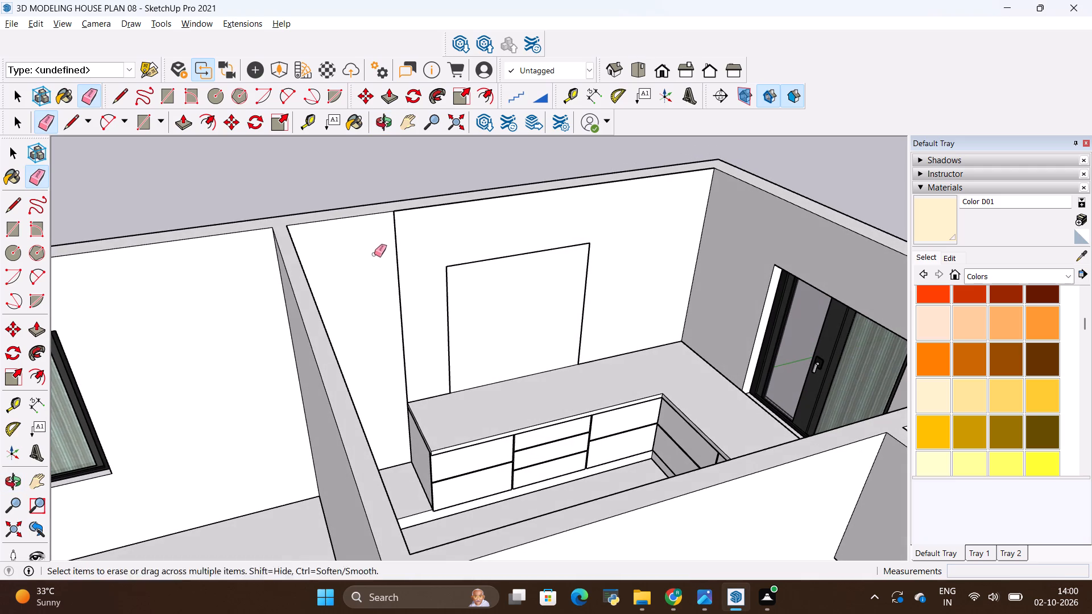
{"action": "key", "text": "l"}
{"action": "left_click", "coordinate": [453, 268]}
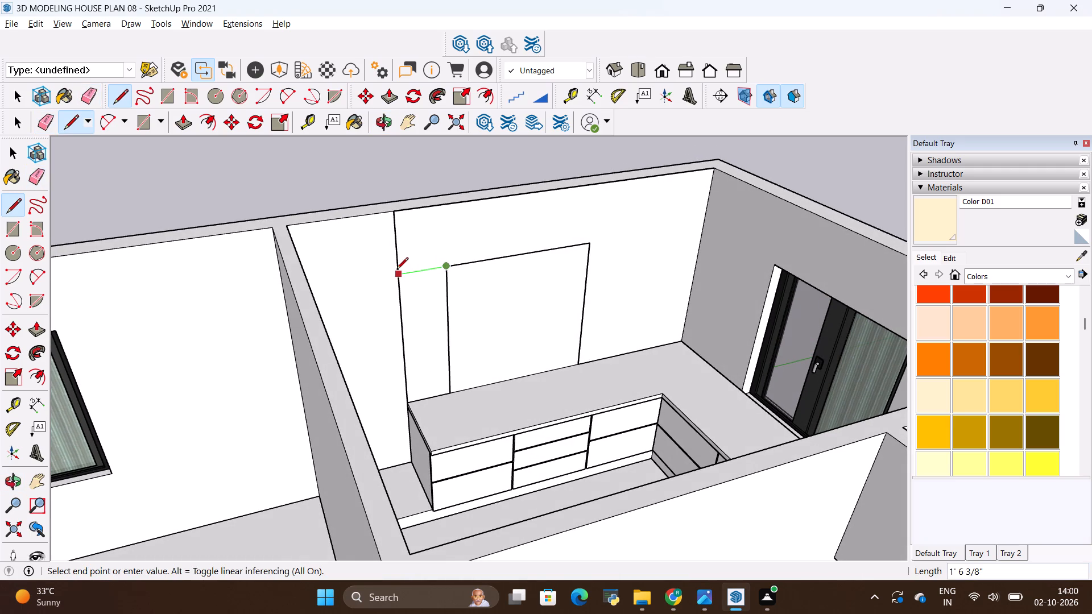
{"action": "left_click", "coordinate": [396, 270]}
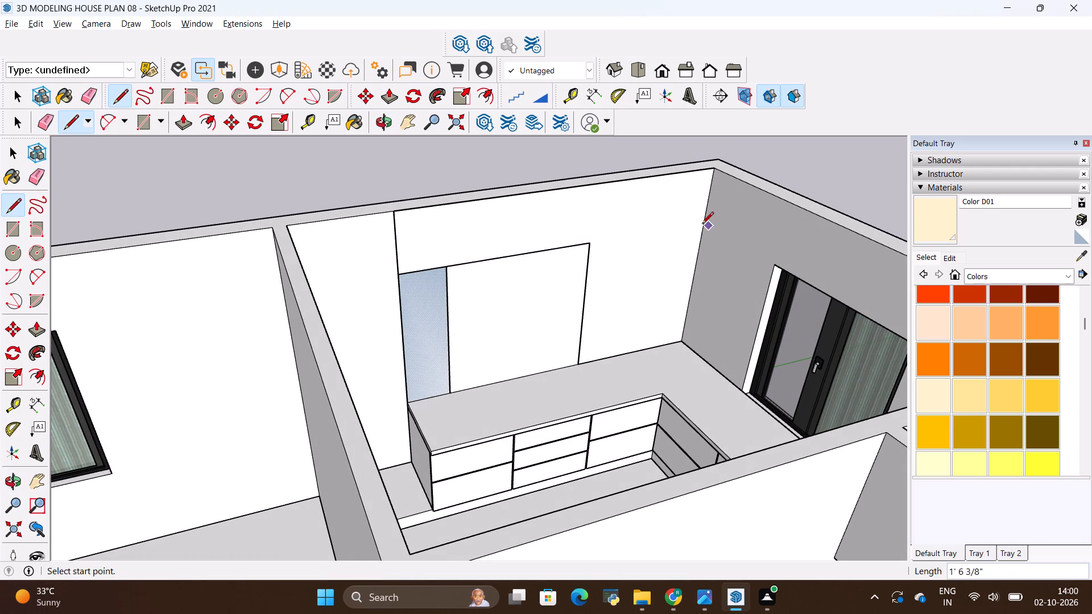
{"action": "left_click", "coordinate": [702, 225]}
{"action": "key", "text": "Escape"}
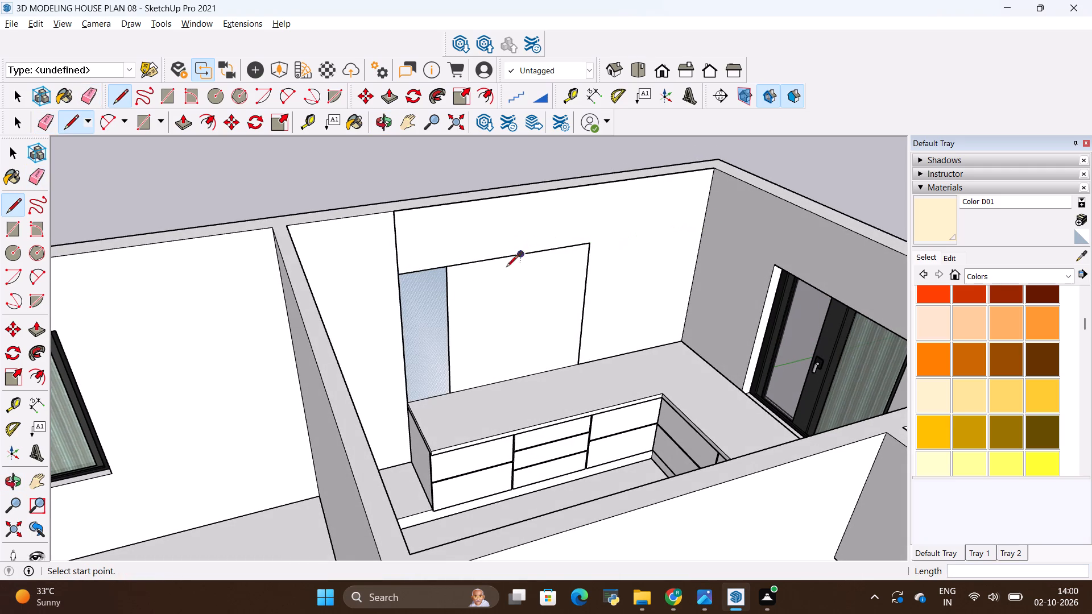
Reverse the narrow wall face between the vertical line and the filled window opening.
{"action": "key", "text": "space"}
{"action": "right_click", "coordinate": [428, 308]}
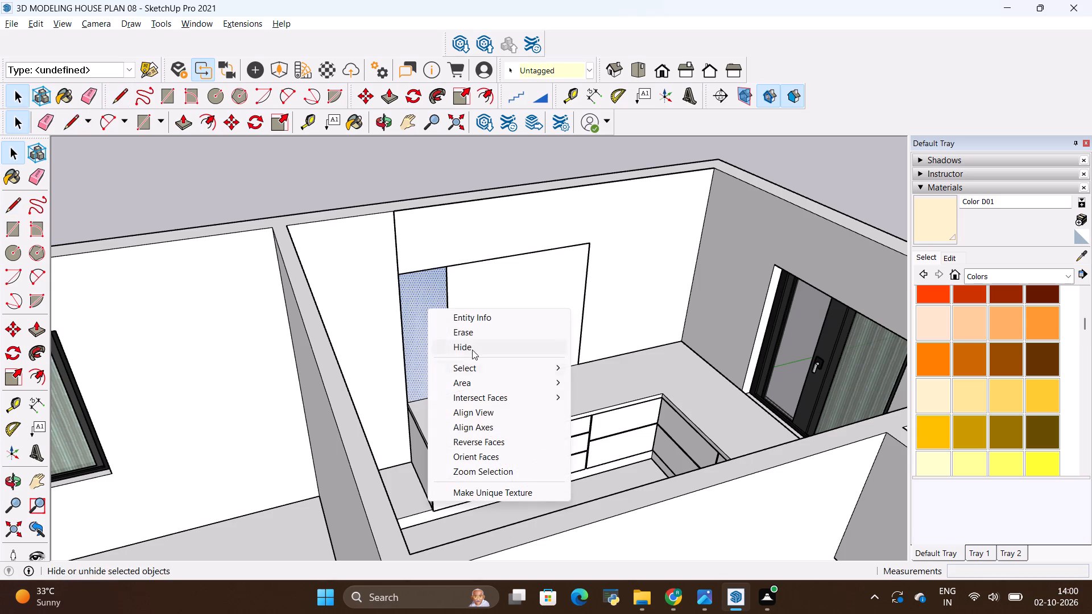
{"action": "left_click", "coordinate": [464, 437]}
Check the reference photo again for the layout of the upper cabinets and chimney along the kitchen wall.
{"action": "scroll", "coordinate": [453, 230], "scroll_direction": "up", "scroll_amount": 1}
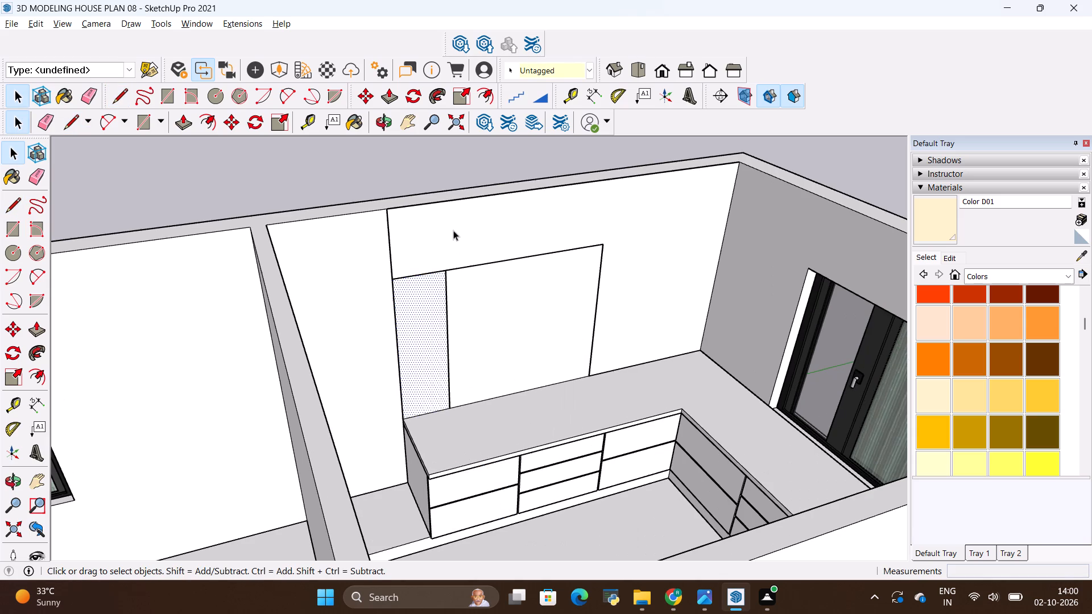
{"action": "key", "text": "alt+Tab"}
{"action": "key", "text": "alt+Tab"}
{"action": "key", "text": "alt+Tab"}
{"action": "key", "text": "alt+Tab"}
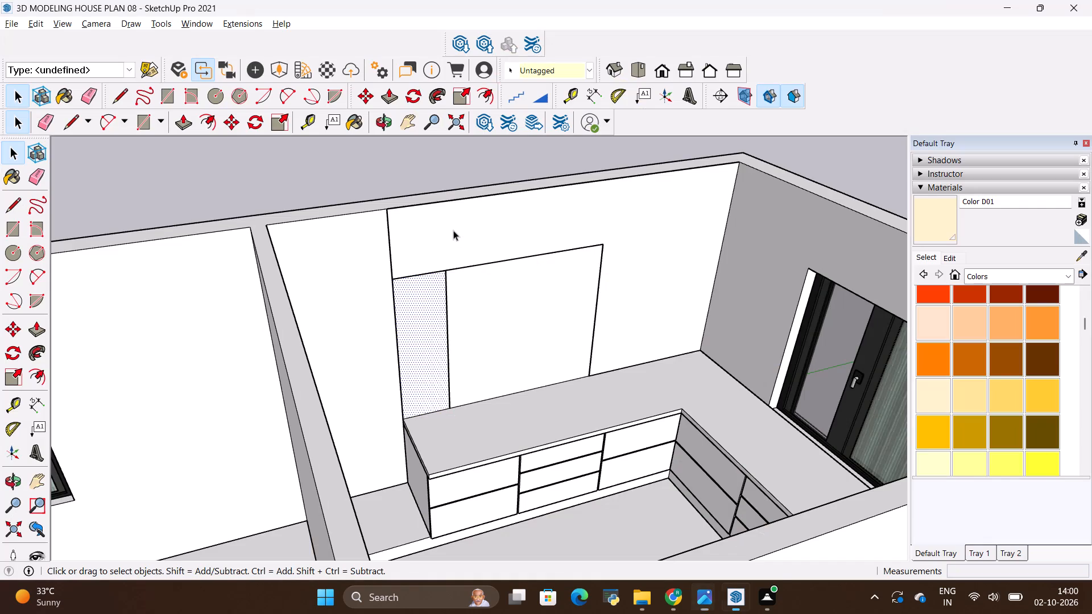
{"action": "key", "text": "alt+Tab"}
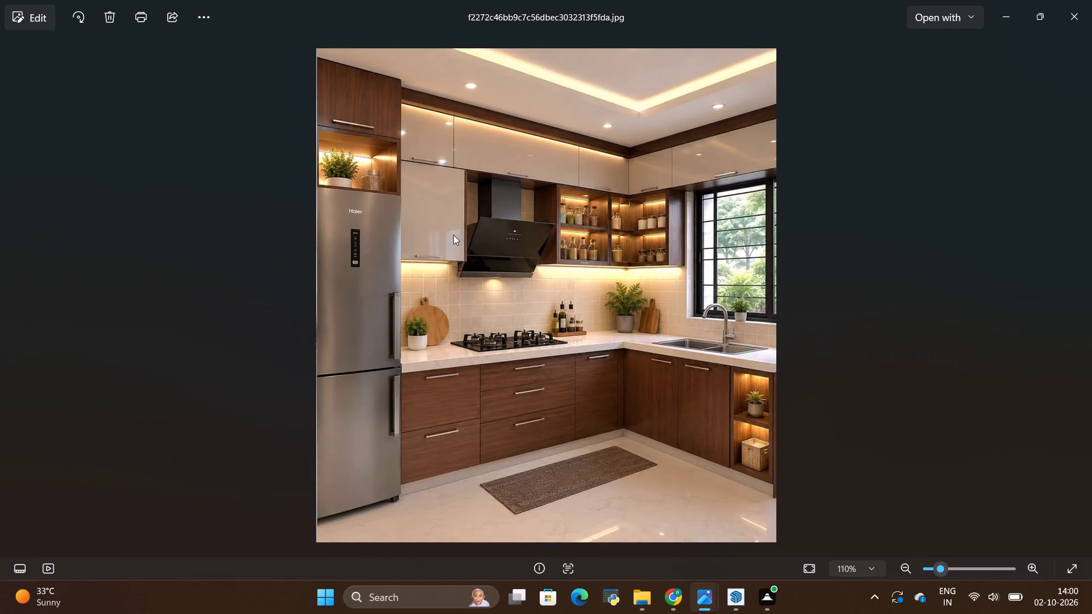
{"action": "key", "text": "alt+Tab"}
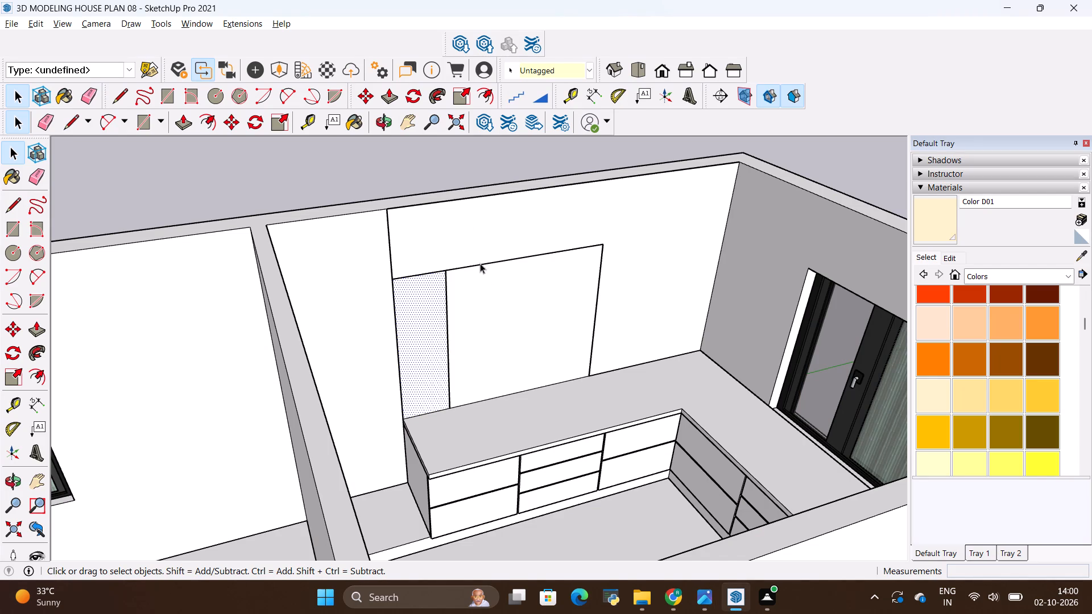
{"action": "key", "text": "alt+Tab"}
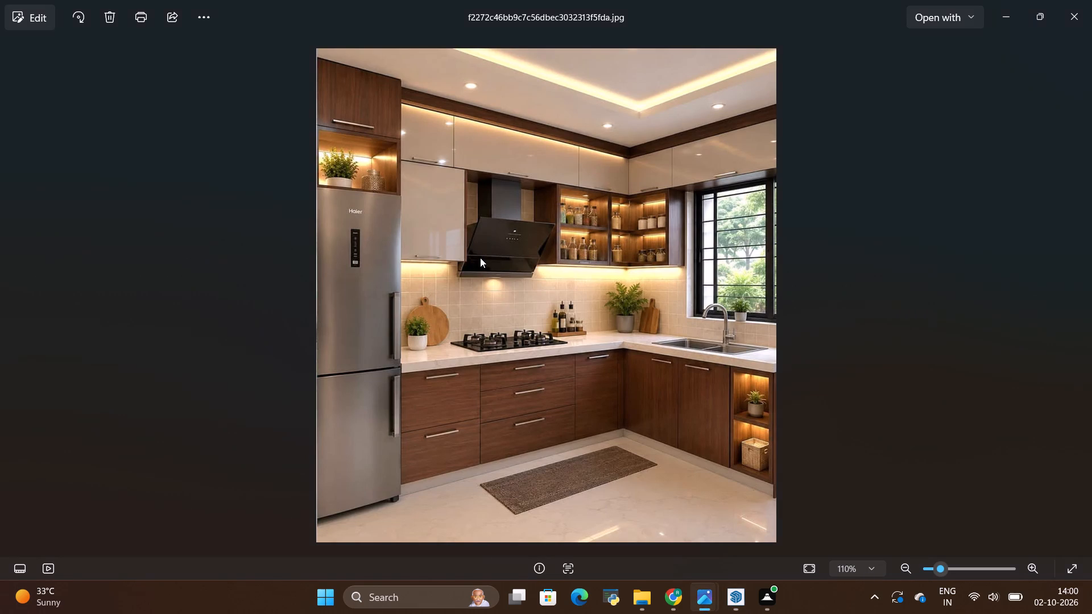
{"action": "key", "text": "alt+Tab"}
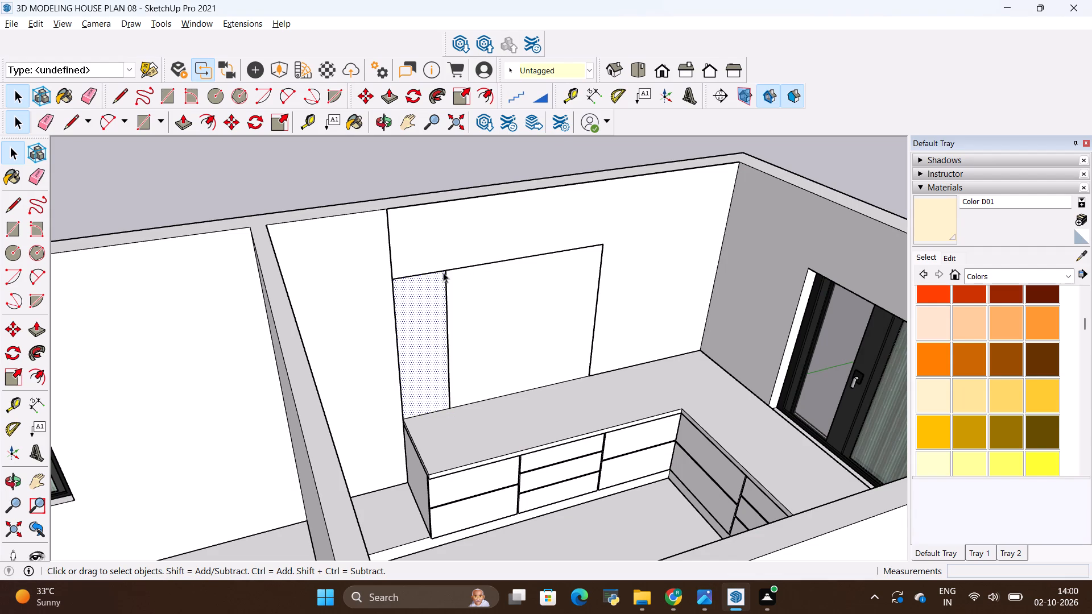
Draw a 4' 6 3/8" line from the filled window opening's other top corner to the room corner.
{"action": "key", "text": "l"}
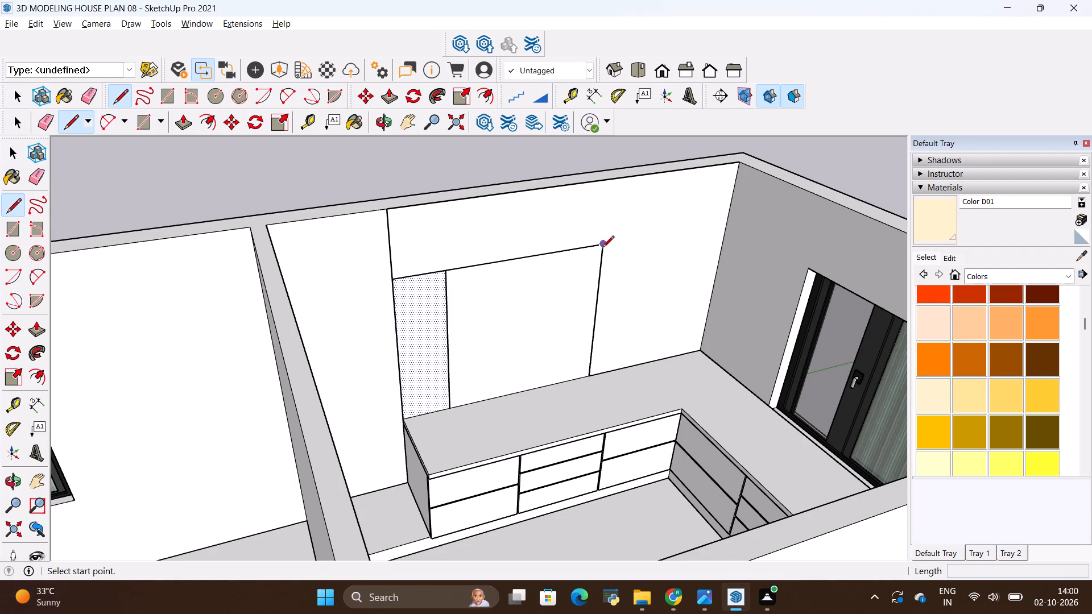
{"action": "left_click", "coordinate": [602, 248]}
{"action": "left_click", "coordinate": [725, 219]}
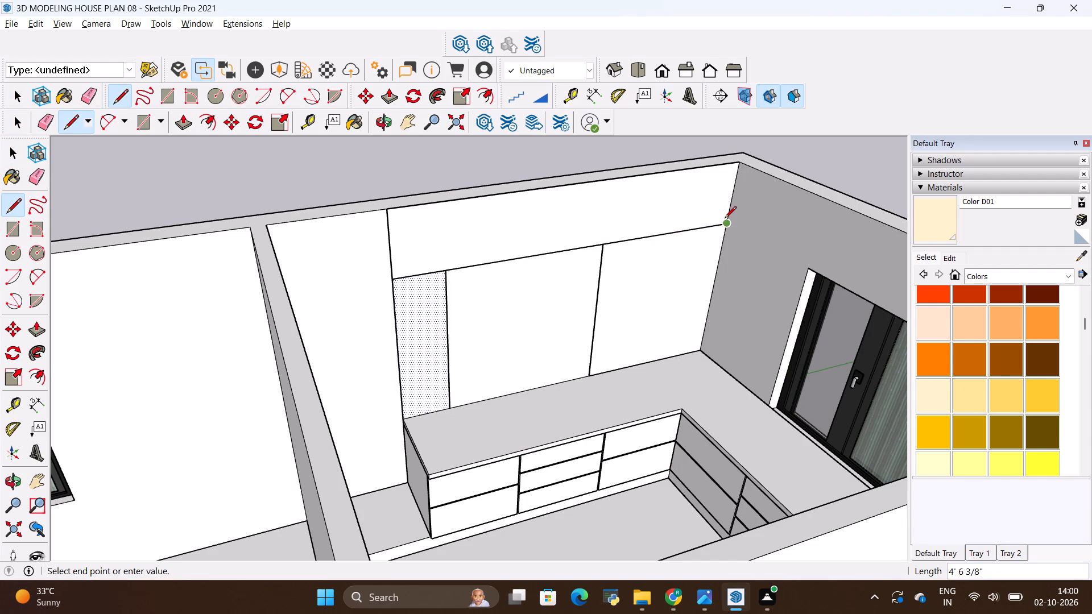
{"action": "scroll", "coordinate": [618, 241], "scroll_direction": "down", "scroll_amount": 7}
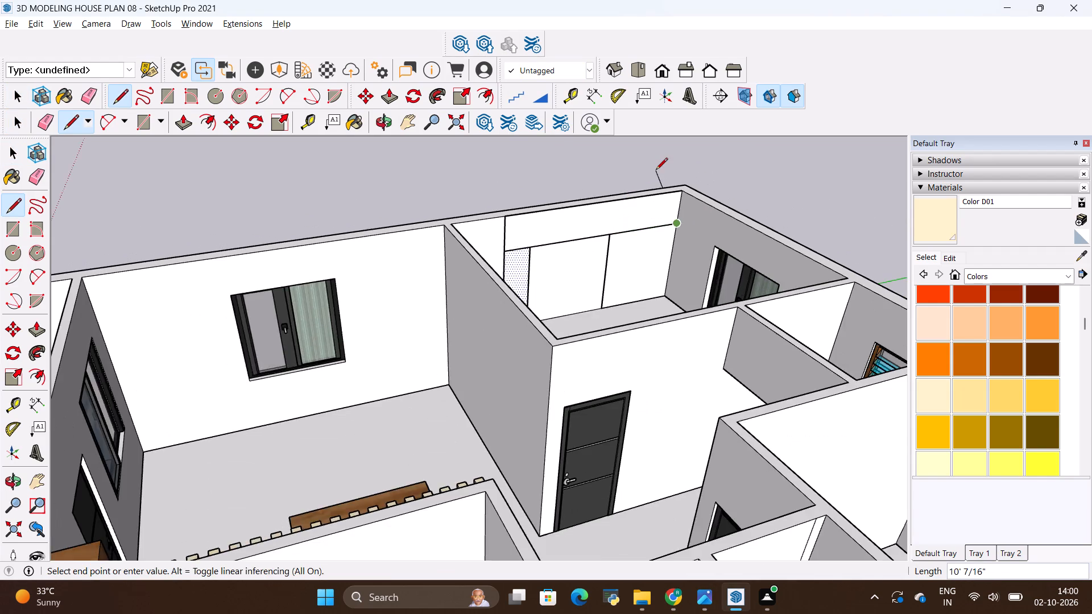
{"action": "scroll", "coordinate": [656, 171], "scroll_direction": "up", "scroll_amount": 4}
{"action": "key", "text": "Escape"}
Continue the horizontal line from the room corner across the adjoining window wall, just above the window, to the wall's far end.
{"action": "scroll", "coordinate": [411, 269], "scroll_direction": "down", "scroll_amount": 1}
{"action": "middle_click_drag", "start_coordinate": [415, 283], "coordinate": [427, 304]}
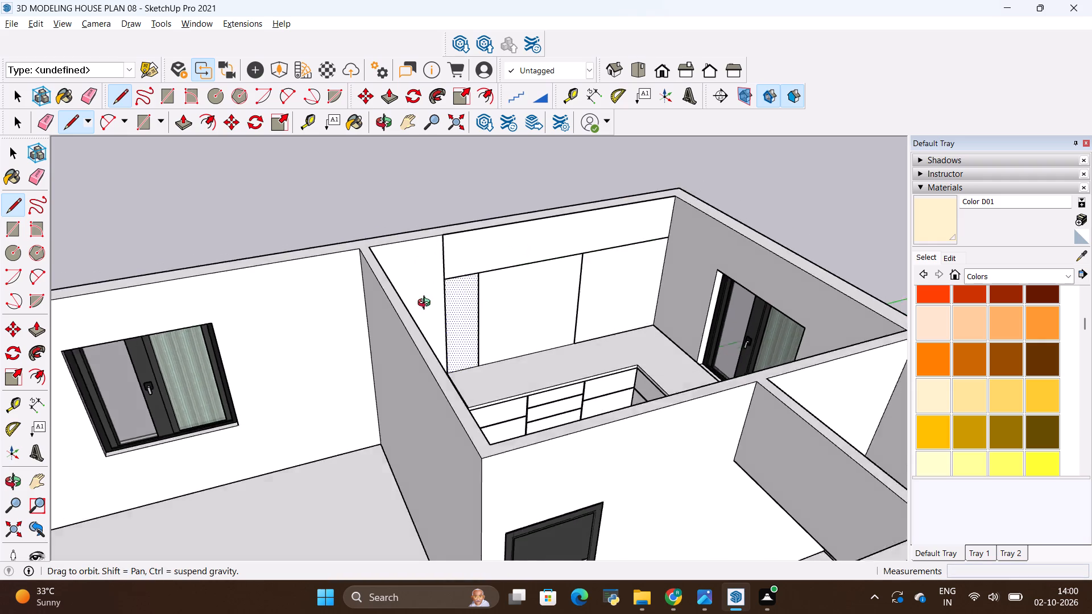
{"action": "middle_click_drag", "start_coordinate": [427, 304], "coordinate": [722, 388]}
{"action": "middle_click_drag", "start_coordinate": [723, 309], "coordinate": [527, 194]}
{"action": "scroll", "coordinate": [547, 185], "scroll_direction": "up", "scroll_amount": 5}
{"action": "middle_click_drag", "start_coordinate": [441, 300], "coordinate": [642, 439]}
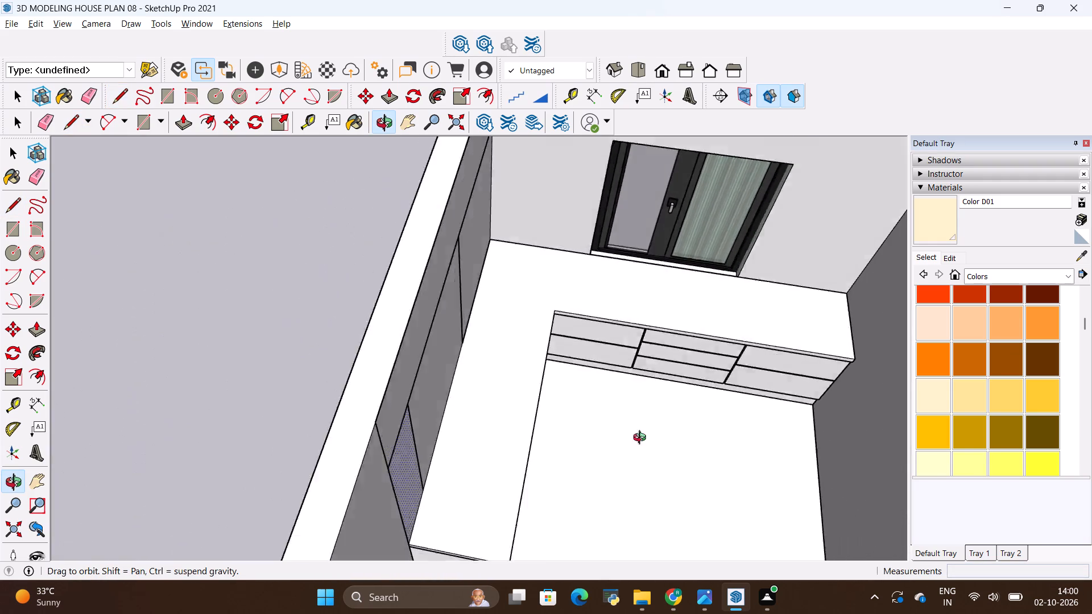
{"action": "middle_click_drag", "start_coordinate": [642, 439], "coordinate": [591, 305]}
{"action": "key", "text": "alt+Tab"}
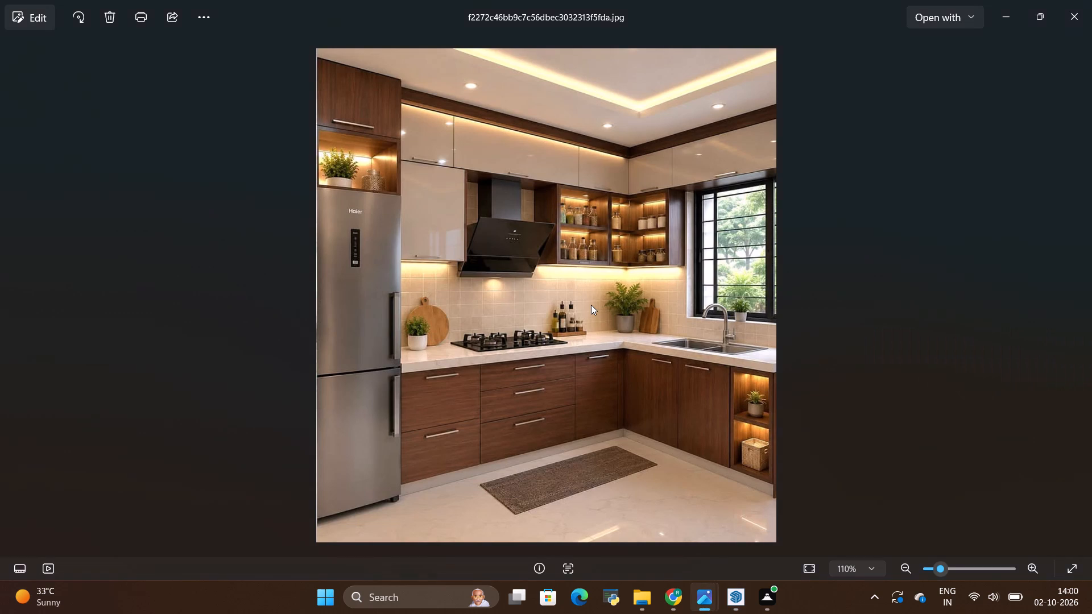
{"action": "key", "text": "alt+Tab"}
{"action": "scroll", "coordinate": [591, 305], "scroll_direction": "down", "scroll_amount": 6}
{"action": "scroll", "coordinate": [614, 188], "scroll_direction": "up", "scroll_amount": 6}
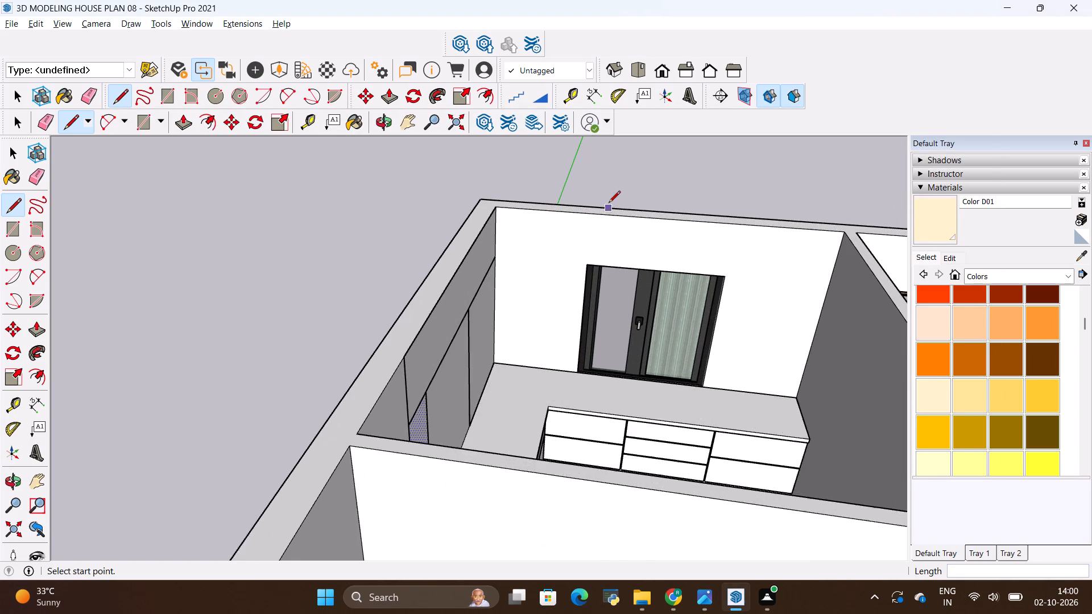
{"action": "left_click", "coordinate": [482, 267]}
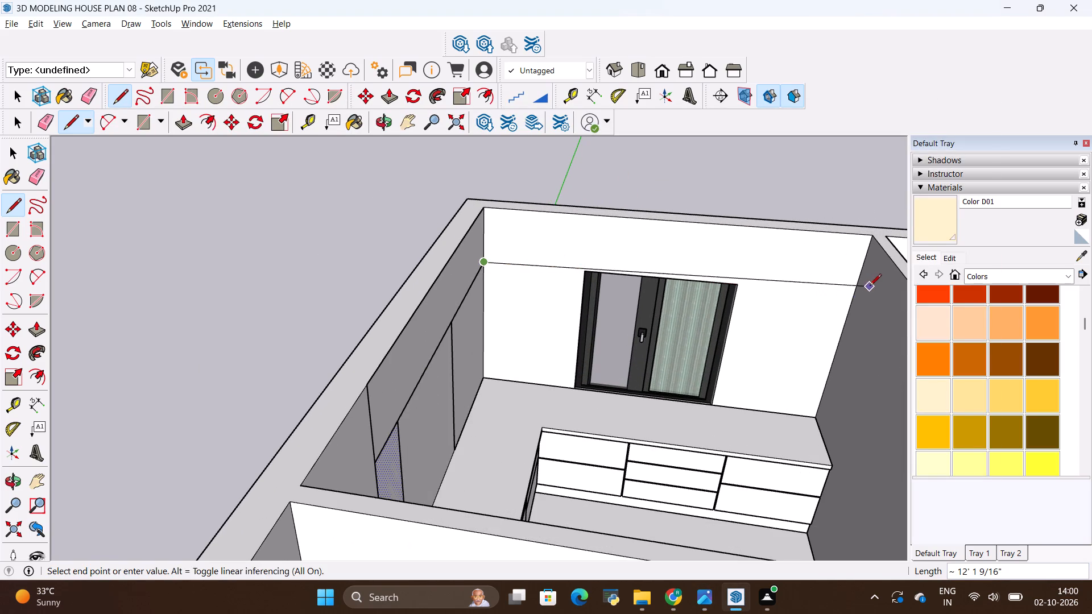
{"action": "left_click", "coordinate": [857, 289]}
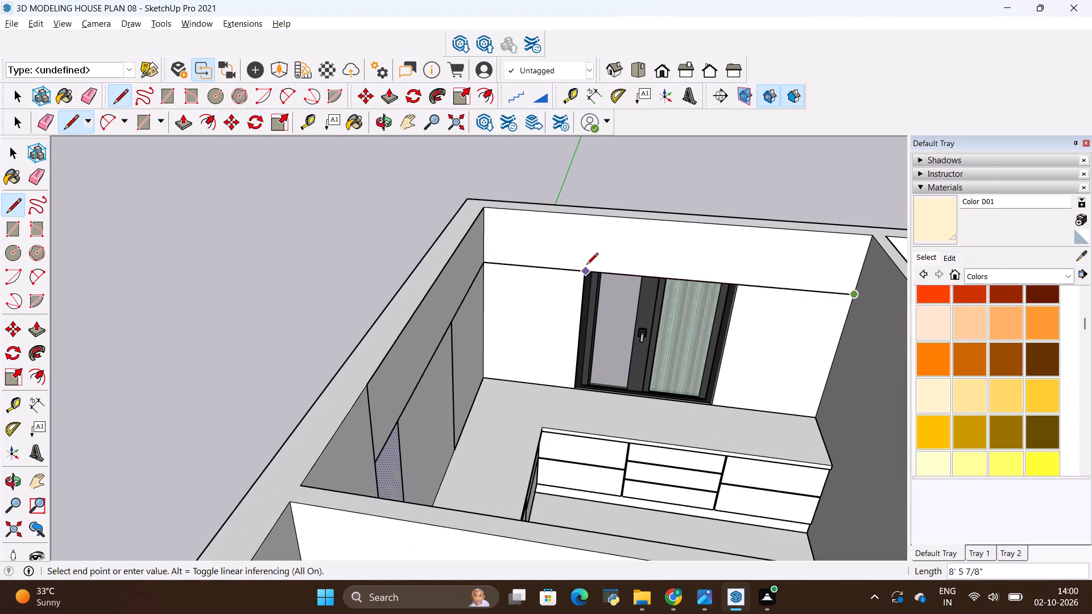
{"action": "key", "text": "Escape"}
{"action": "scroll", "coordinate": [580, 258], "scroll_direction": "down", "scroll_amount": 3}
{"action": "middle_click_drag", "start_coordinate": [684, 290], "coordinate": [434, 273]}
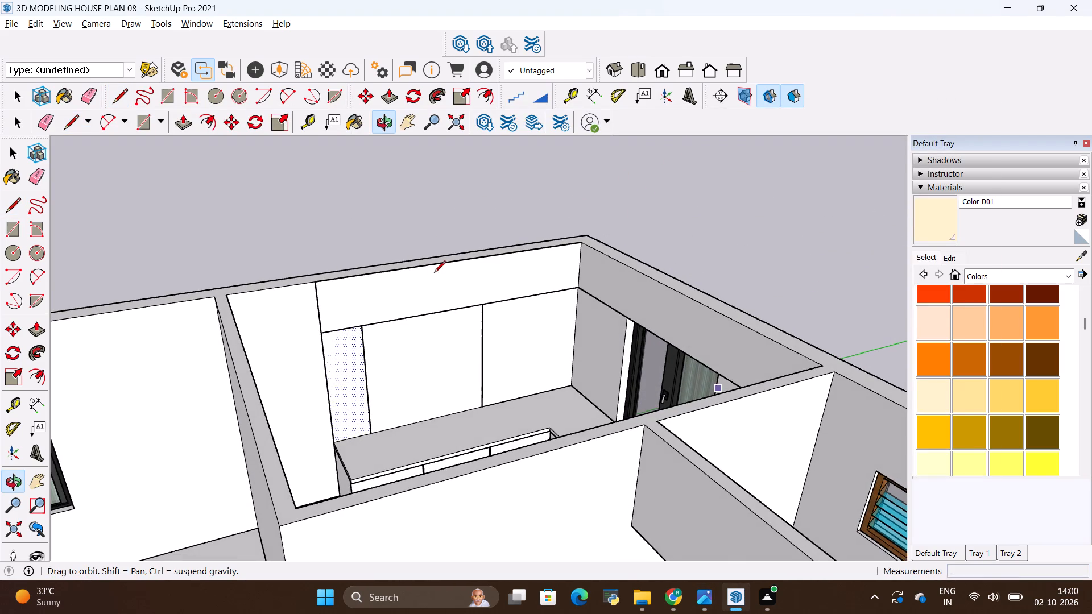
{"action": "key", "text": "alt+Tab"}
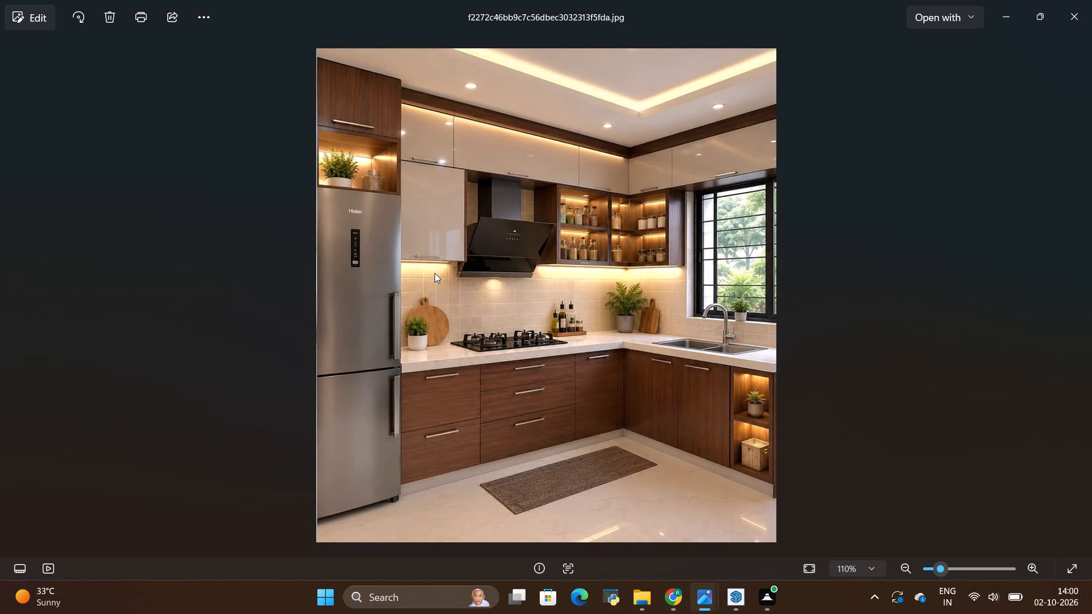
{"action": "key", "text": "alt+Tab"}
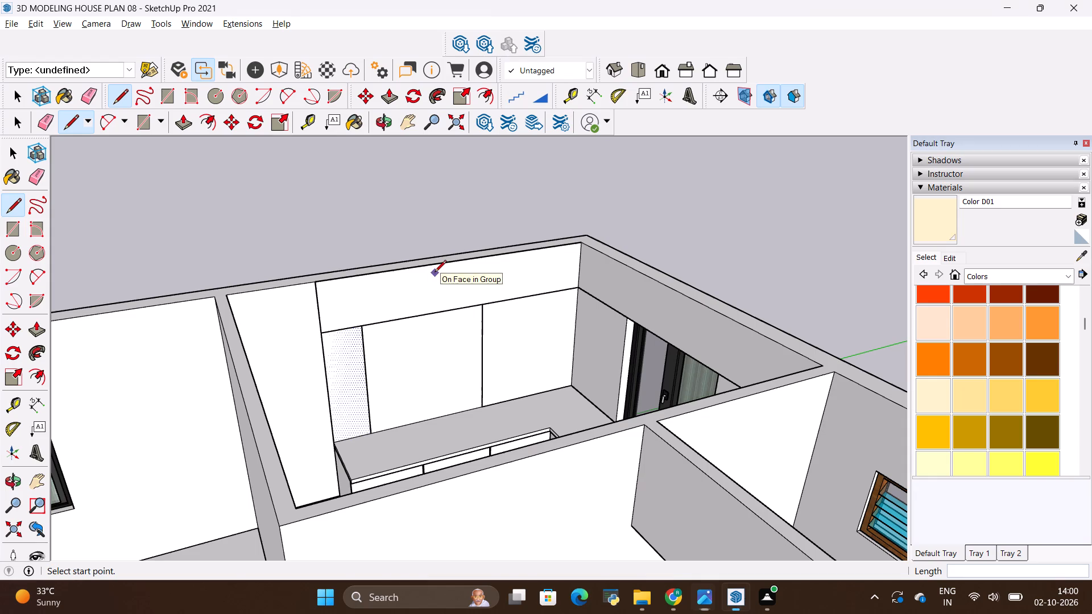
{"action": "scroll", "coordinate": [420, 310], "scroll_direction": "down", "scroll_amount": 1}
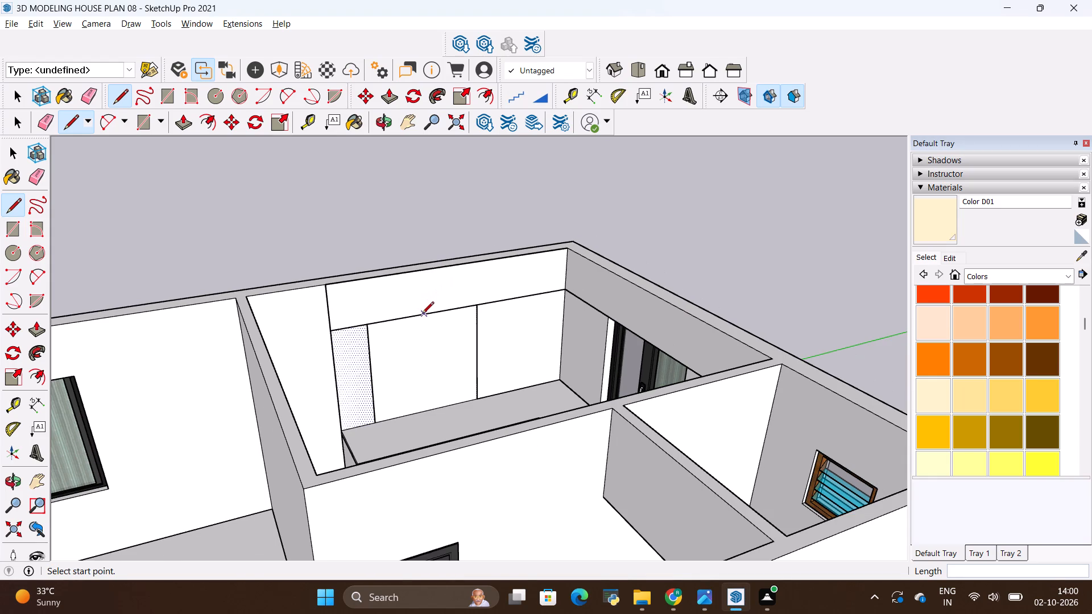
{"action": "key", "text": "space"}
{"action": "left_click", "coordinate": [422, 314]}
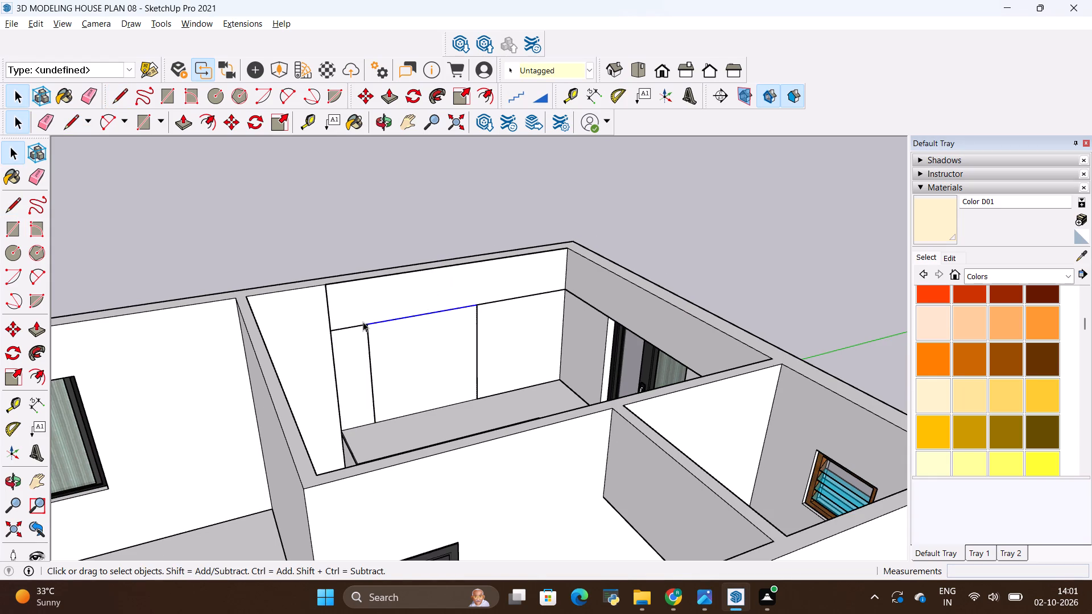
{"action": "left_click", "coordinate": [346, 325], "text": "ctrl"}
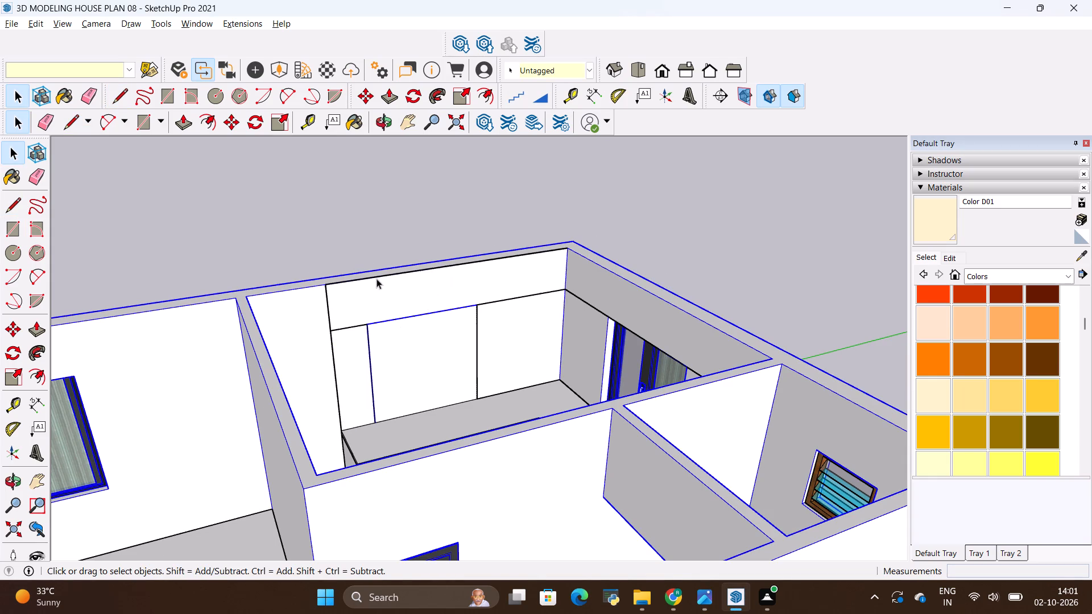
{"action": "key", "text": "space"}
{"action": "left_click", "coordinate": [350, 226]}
Copy the kitchen wall's horizontal line 1'6" straight down, including all its segments up to the room corner.
{"action": "scroll", "coordinate": [377, 314], "scroll_direction": "up", "scroll_amount": 4}
{"action": "left_click", "coordinate": [386, 323]}
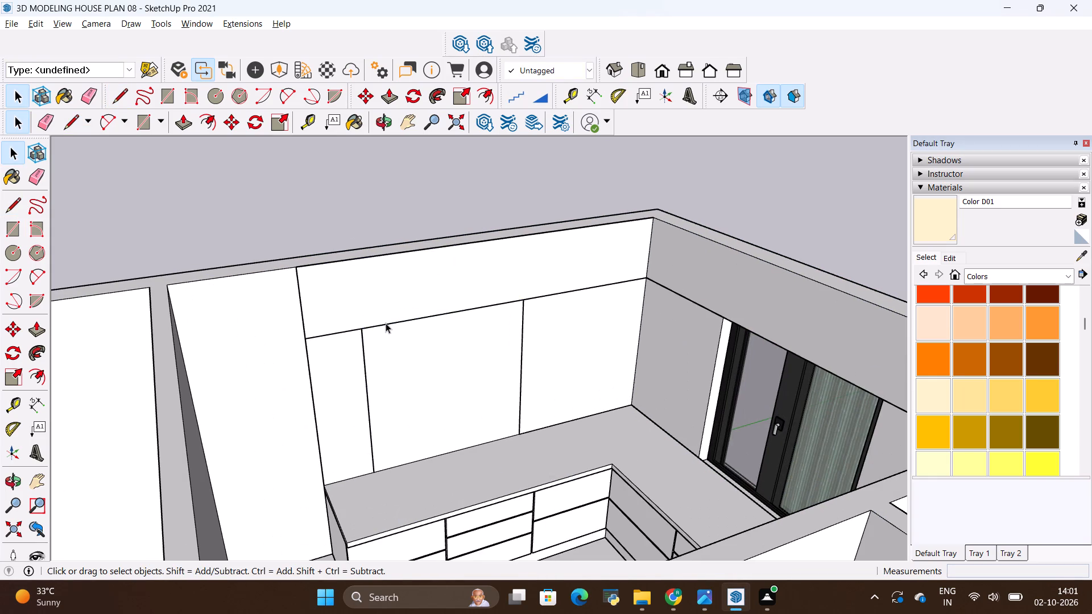
{"action": "left_click", "coordinate": [339, 333], "text": "ctrl"}
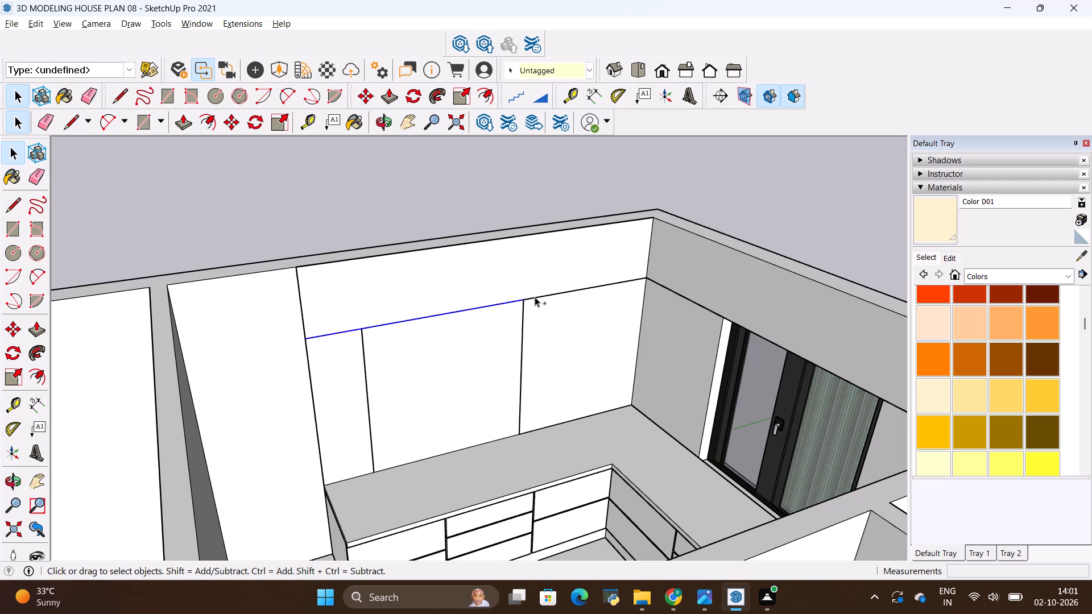
{"action": "left_click", "coordinate": [543, 293], "text": "ctrl"}
{"action": "left_click", "coordinate": [543, 296], "text": "ctrl"}
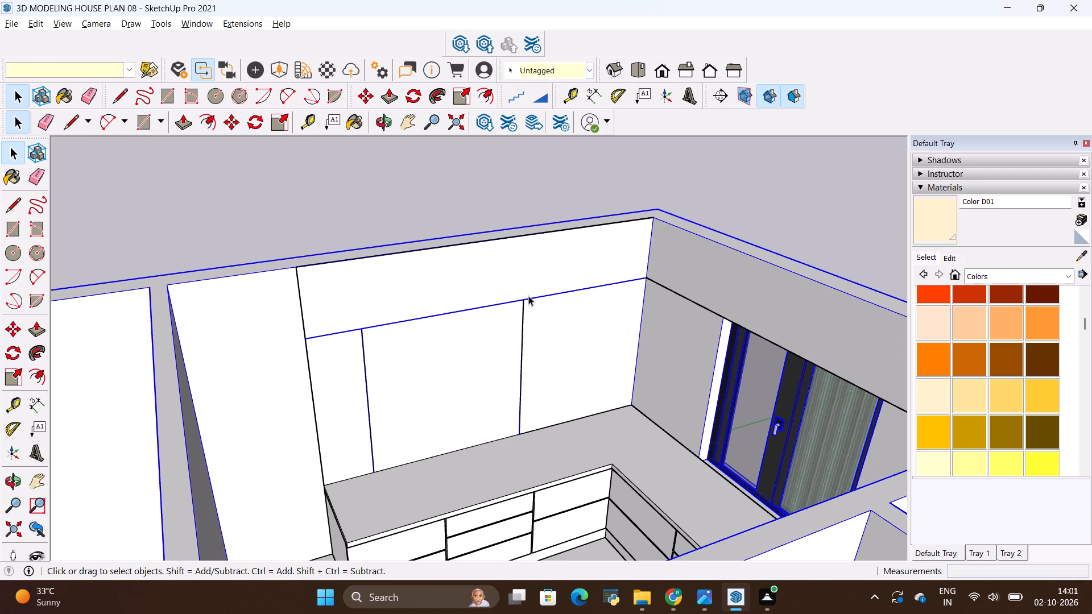
{"action": "left_click", "coordinate": [462, 183]}
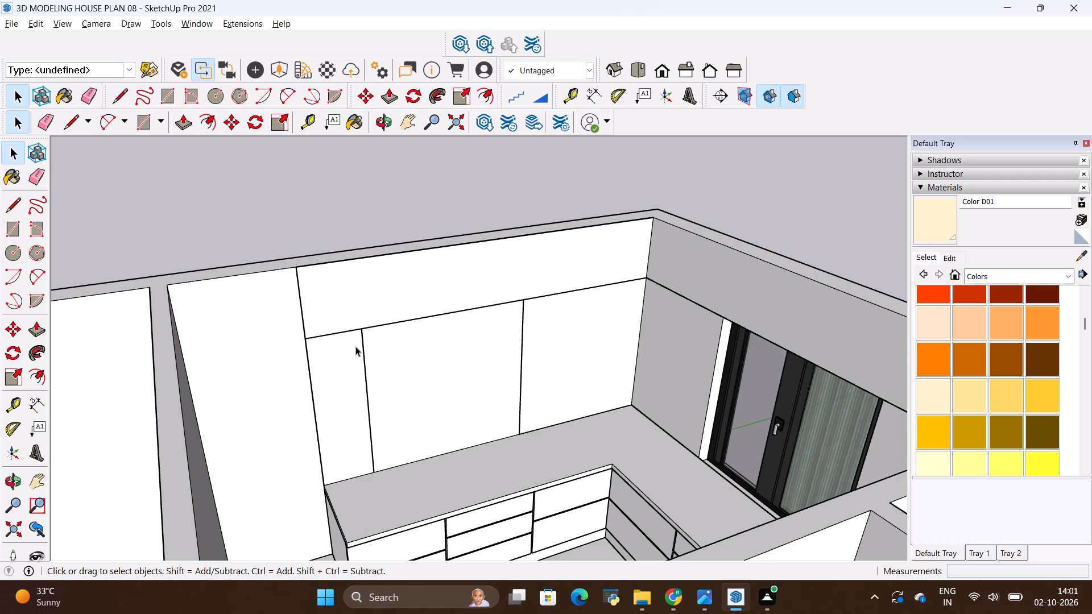
{"action": "left_click", "coordinate": [348, 329]}
{"action": "left_click", "coordinate": [379, 324], "text": "ctrl"}
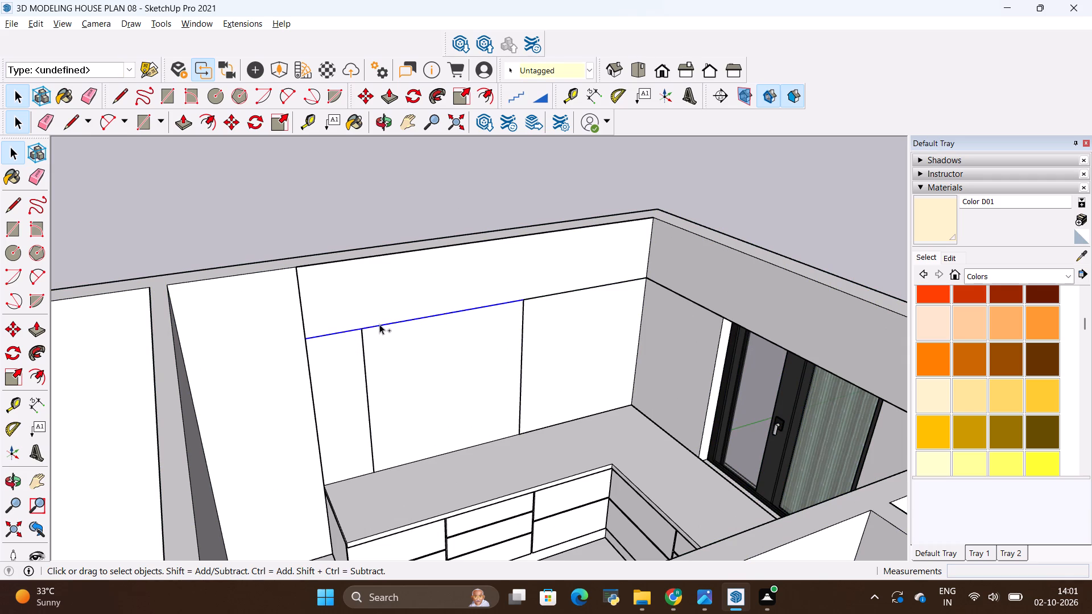
{"action": "left_click", "coordinate": [546, 297], "text": "ctrl"}
{"action": "key", "text": "m"}
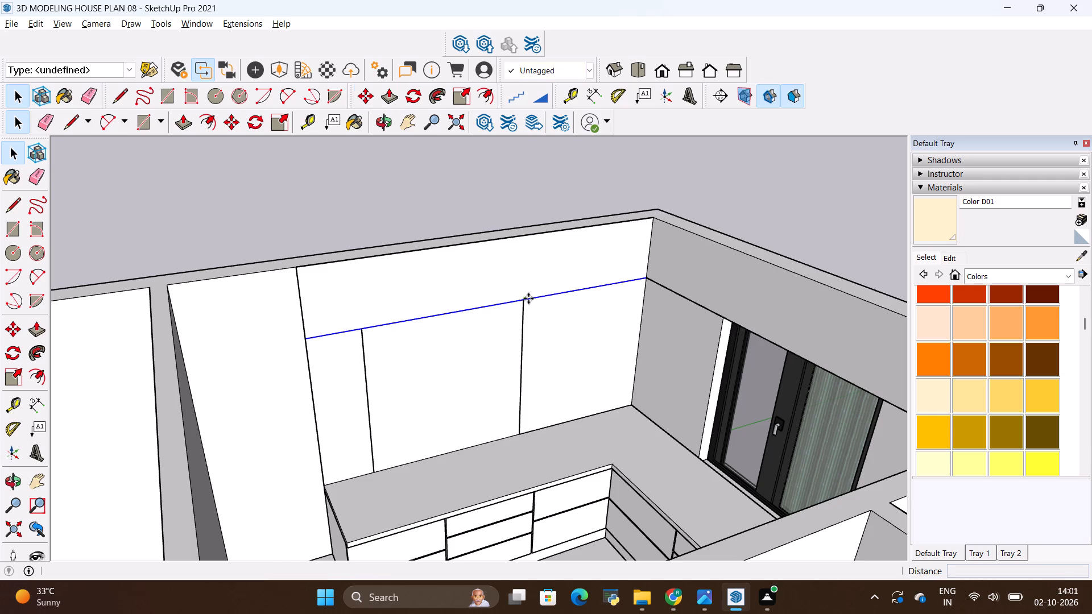
{"action": "left_click", "coordinate": [476, 310]}
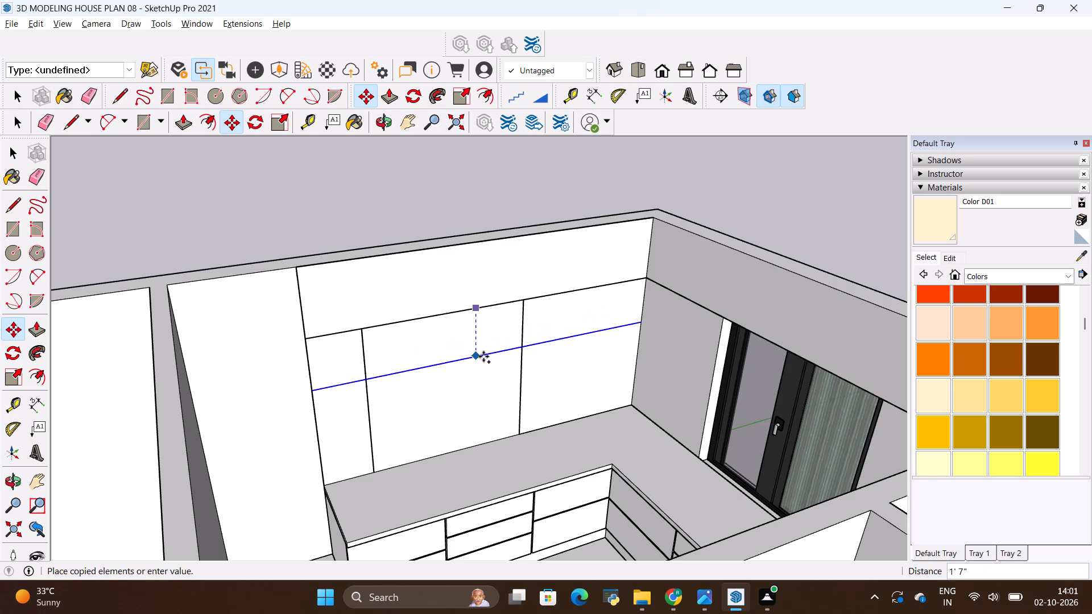
{"action": "key", "text": "alt+Tab"}
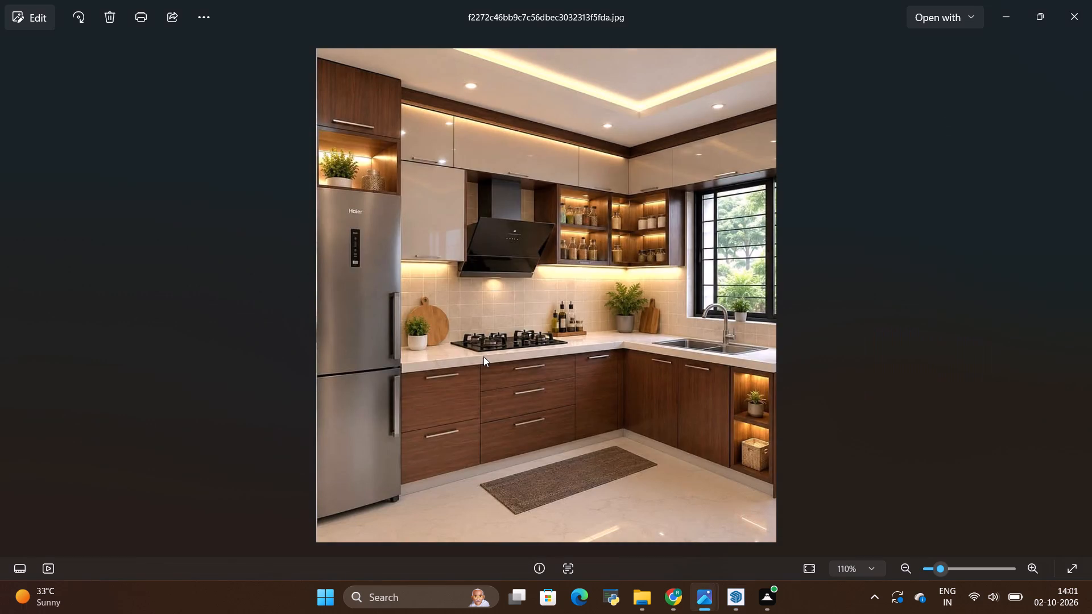
{"action": "key", "text": "alt+Tab"}
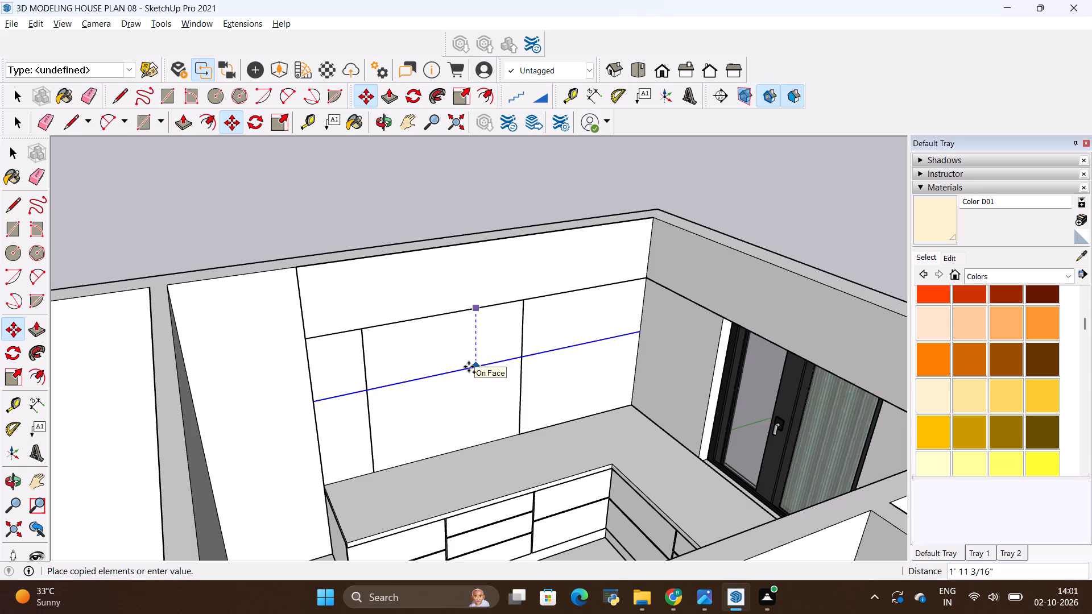
{"action": "key", "text": "BackSpace"}
{"action": "key", "text": "BackSpace"}
{"action": "type", "text": "1'6"}
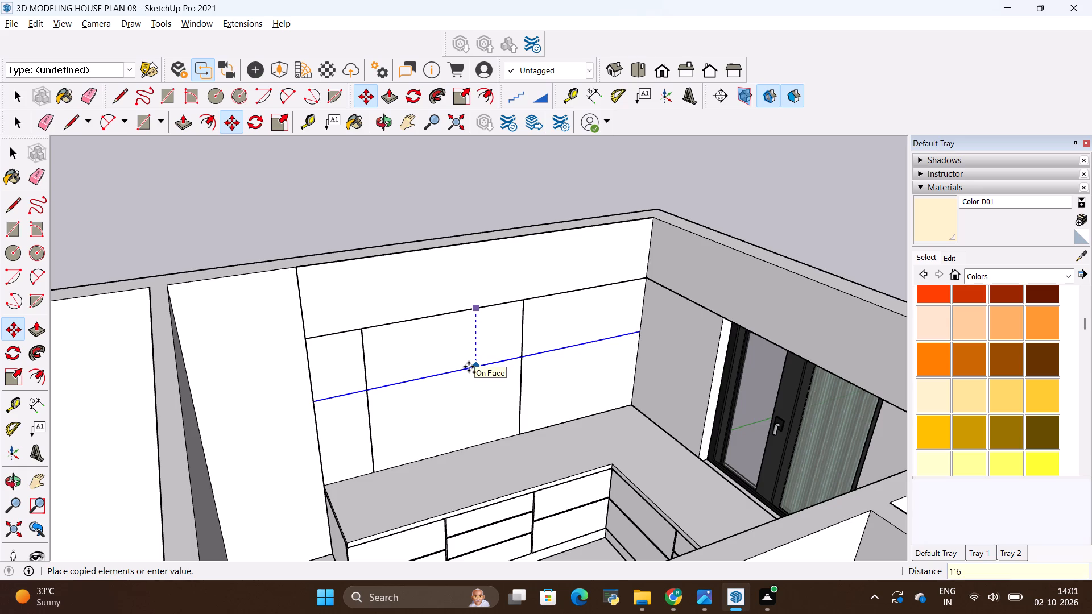
{"action": "key", "text": "shift+quotedbl"}
{"action": "key", "text": "Return"}
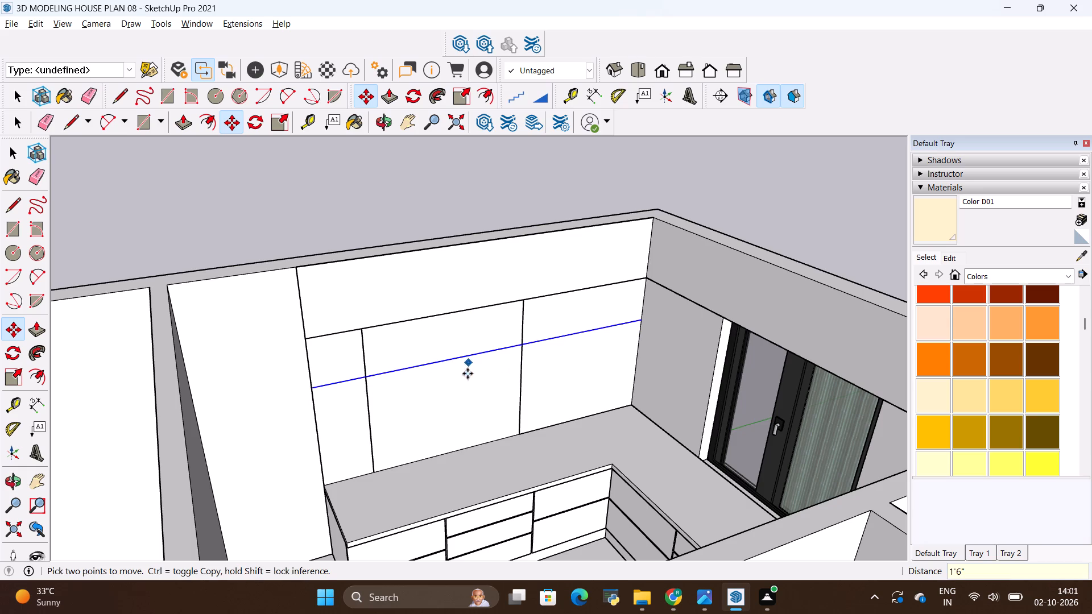
{"action": "key", "text": "space"}
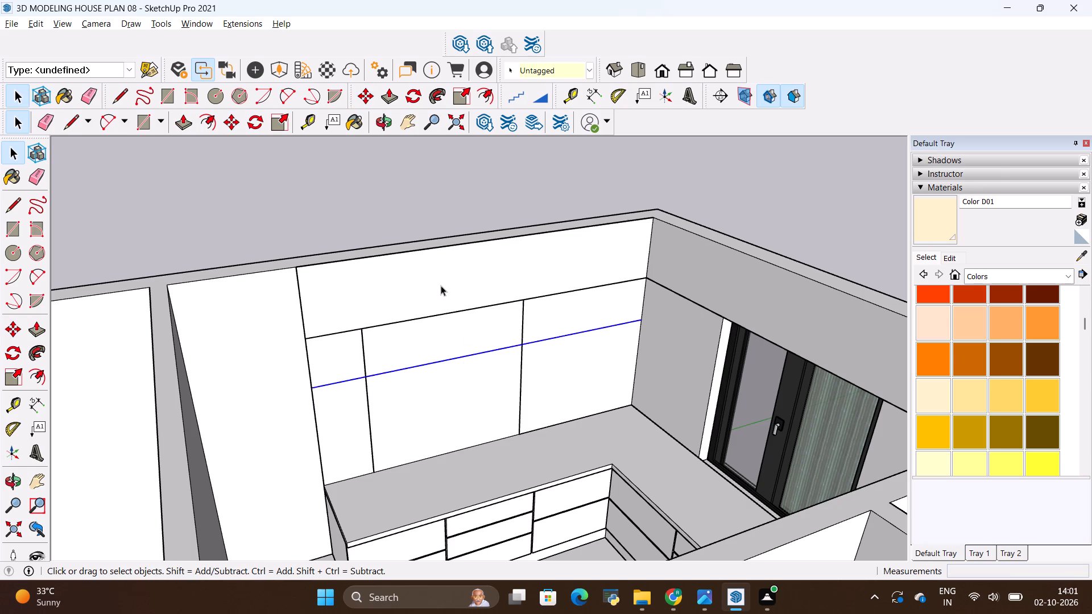
Check the reference photo for how the upper cabinets are divided around the chimney.
{"action": "key", "text": "alt+Tab"}
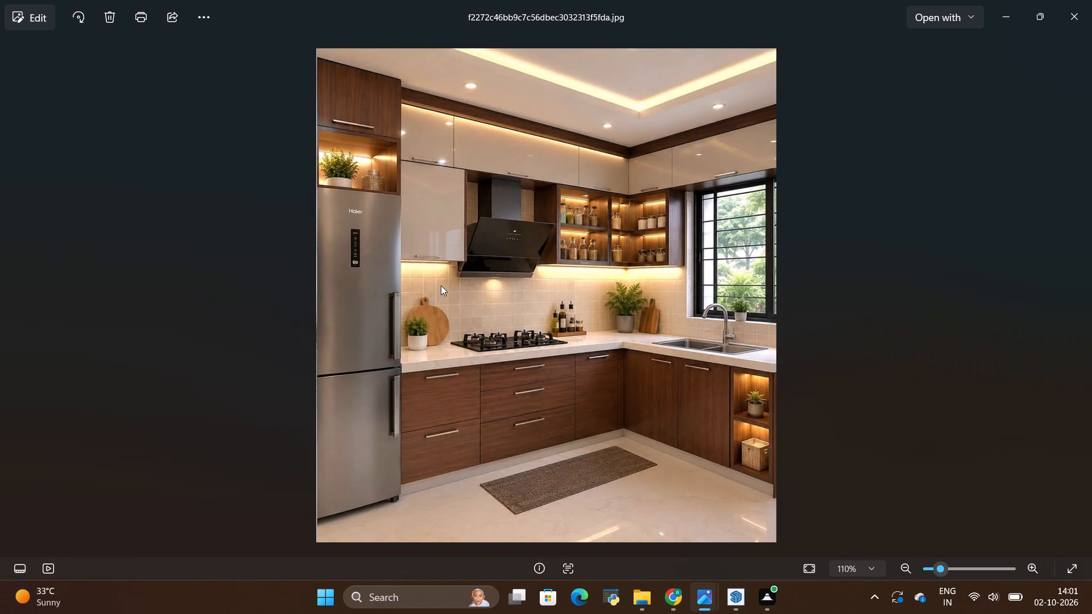
{"action": "key", "text": "alt+Tab"}
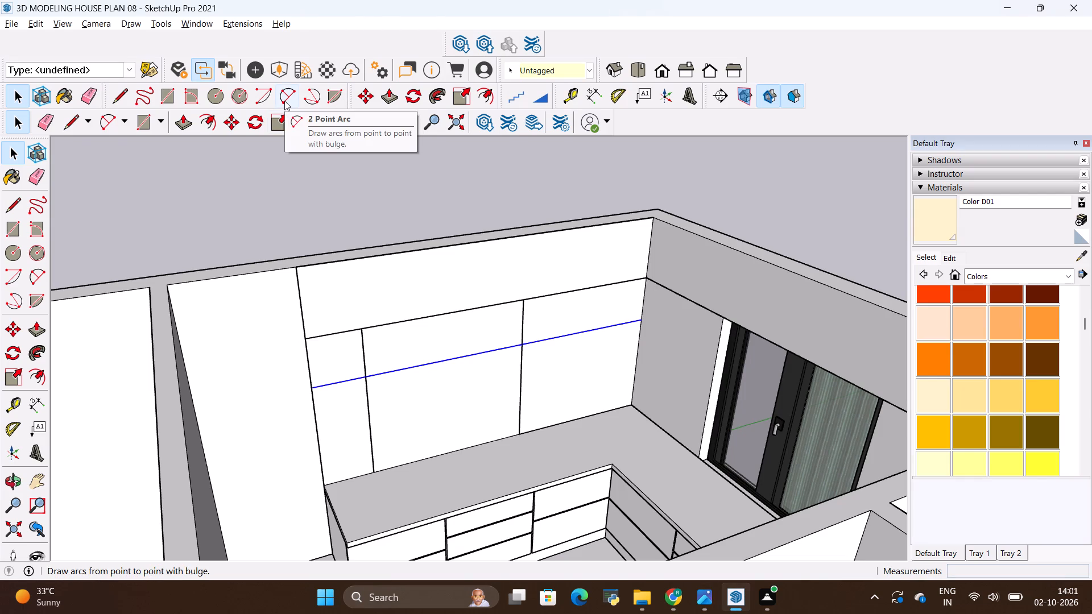
{"action": "key", "text": "alt+Tab"}
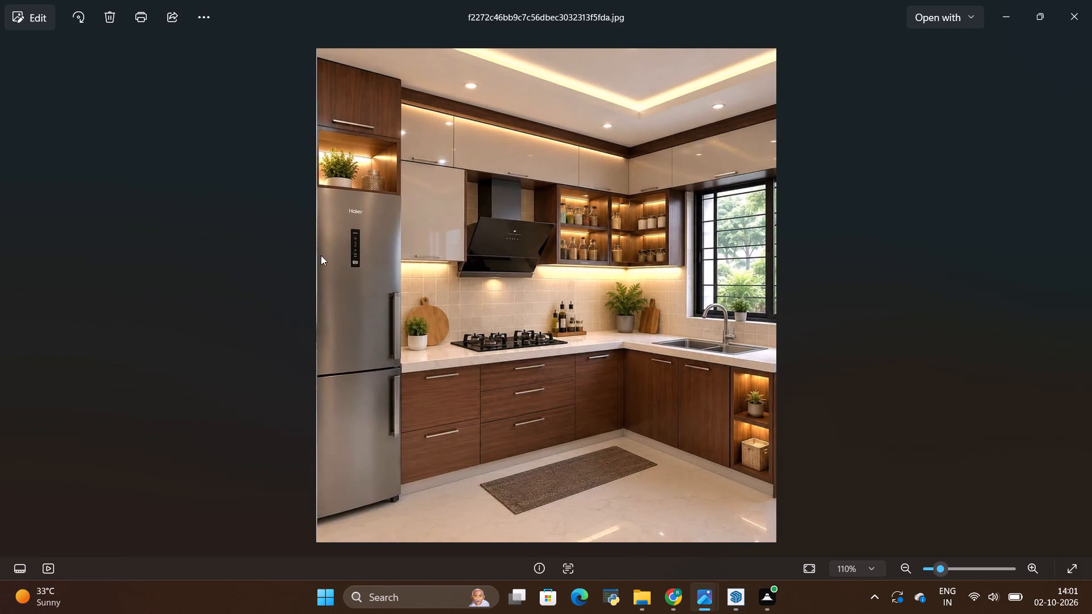
{"action": "key", "text": "alt+Tab"}
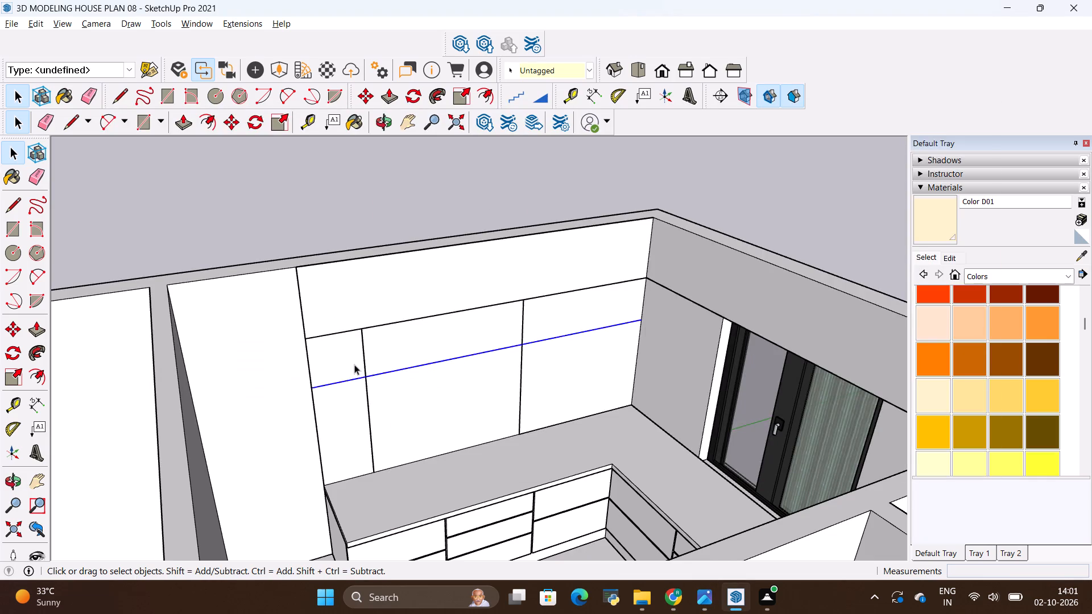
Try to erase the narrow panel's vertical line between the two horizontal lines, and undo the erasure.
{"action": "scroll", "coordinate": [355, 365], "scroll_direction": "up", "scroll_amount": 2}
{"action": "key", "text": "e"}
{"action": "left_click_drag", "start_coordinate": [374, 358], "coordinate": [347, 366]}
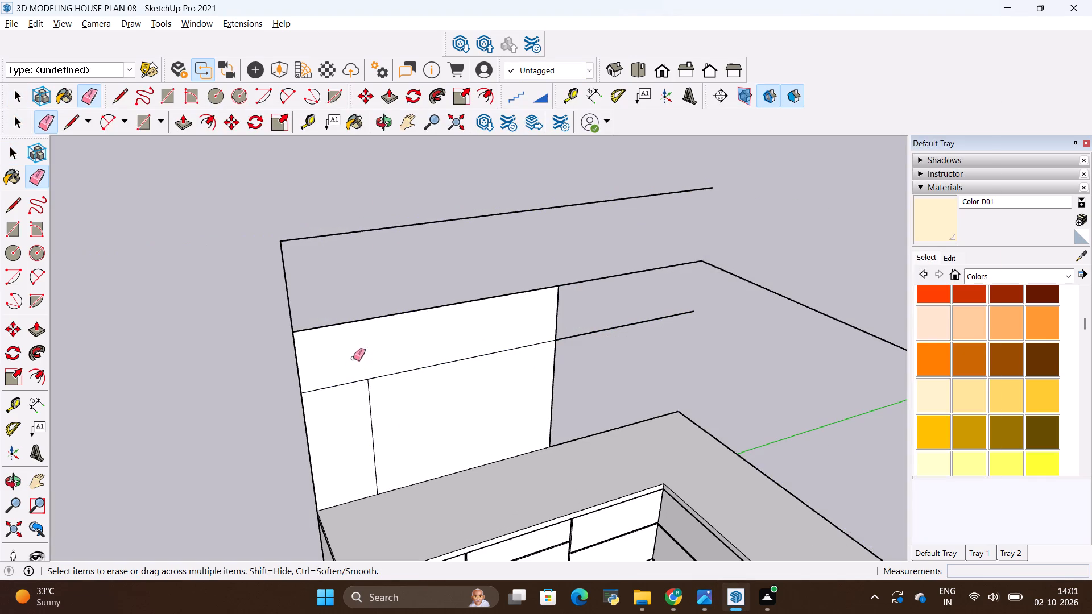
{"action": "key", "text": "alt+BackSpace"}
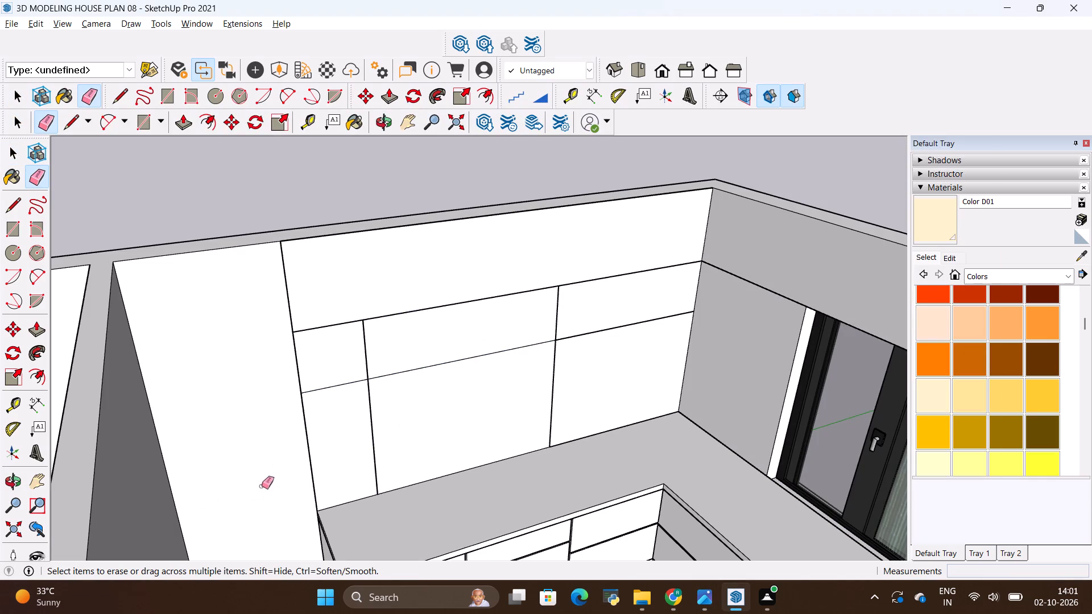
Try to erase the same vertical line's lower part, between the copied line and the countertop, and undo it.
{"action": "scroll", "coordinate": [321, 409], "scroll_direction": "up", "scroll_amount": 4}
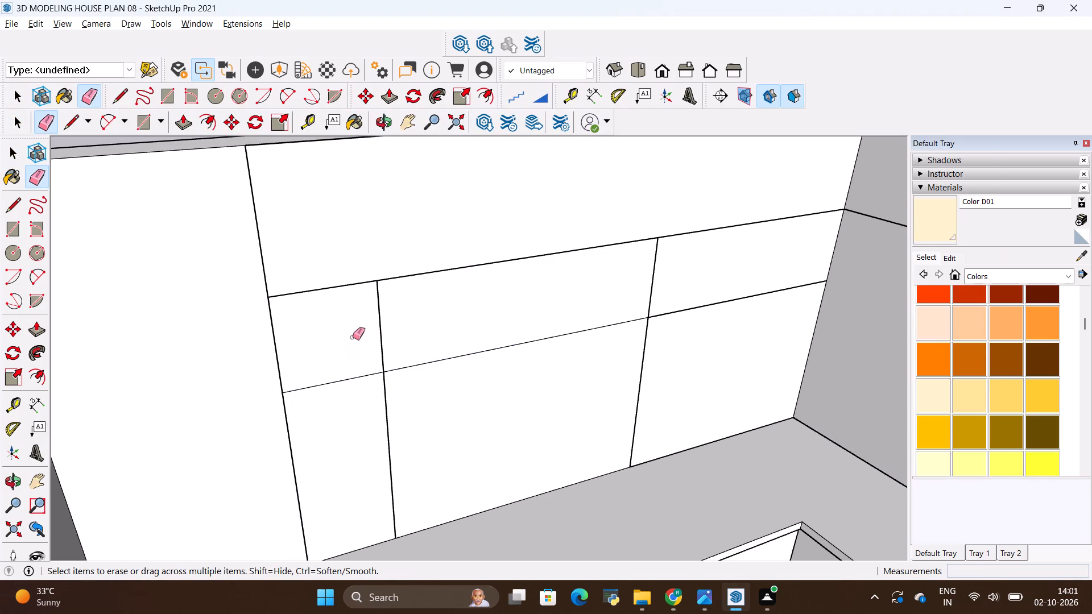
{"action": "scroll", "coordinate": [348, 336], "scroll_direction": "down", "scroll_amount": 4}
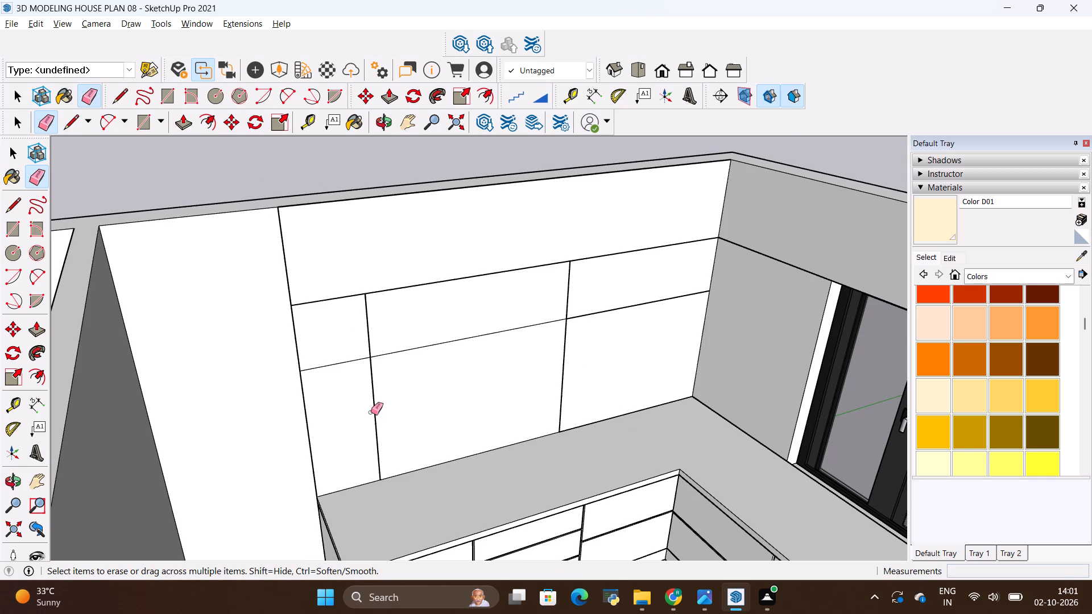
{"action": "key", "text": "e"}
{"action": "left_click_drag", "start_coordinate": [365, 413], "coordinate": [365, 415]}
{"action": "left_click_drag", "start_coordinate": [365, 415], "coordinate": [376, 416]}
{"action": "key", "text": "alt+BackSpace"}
Erase the loose lower segment of the narrow panel's vertical line, from the copied horizontal line to the countertop.
{"action": "key", "text": "space"}
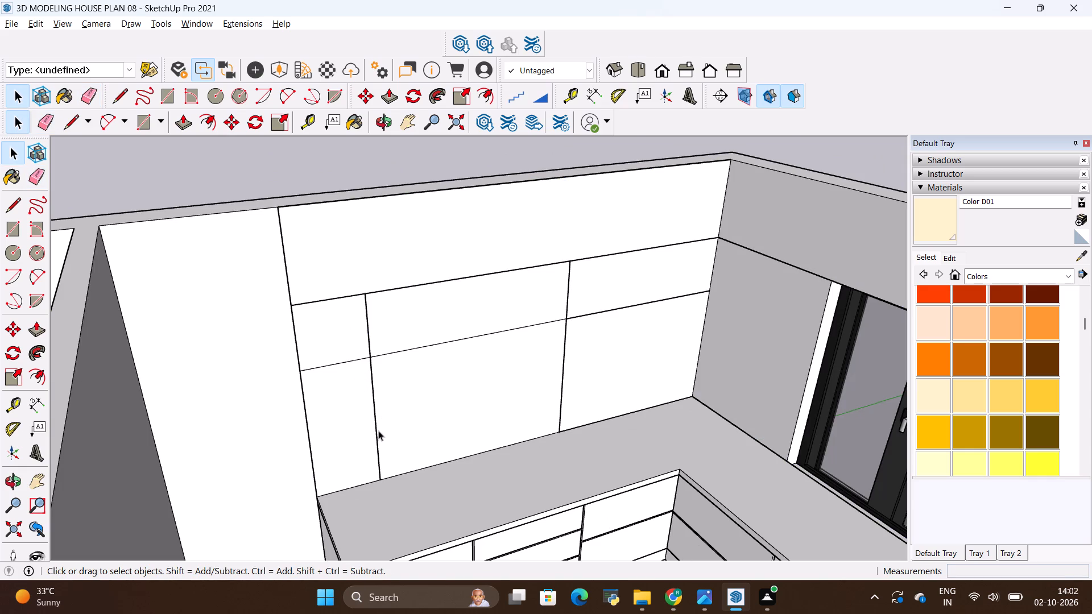
{"action": "double_click", "coordinate": [375, 434]}
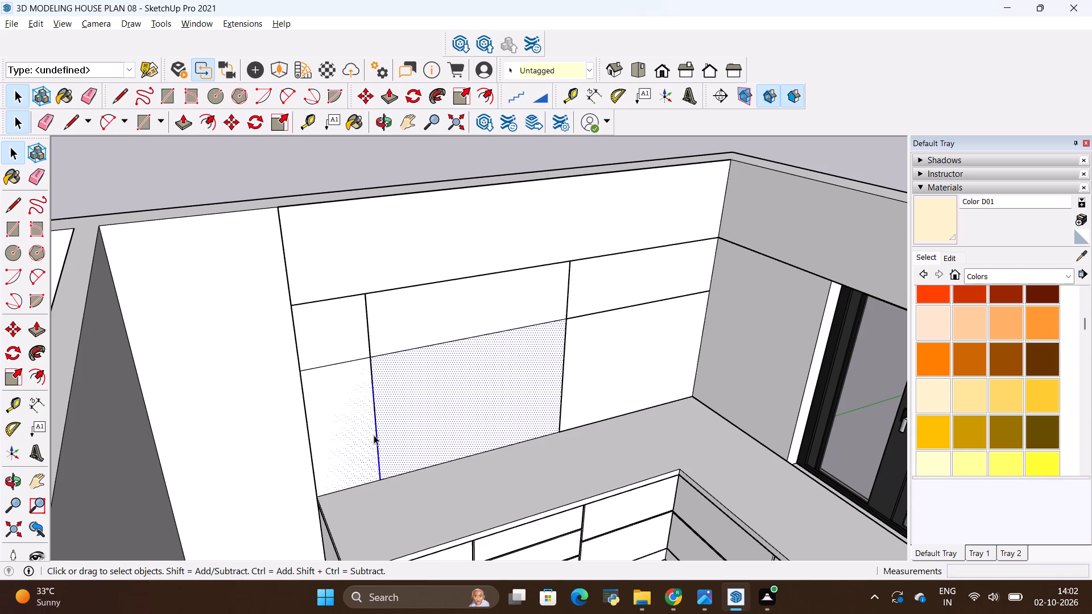
{"action": "triple_click", "coordinate": [374, 435]}
{"action": "double_click", "coordinate": [374, 435]}
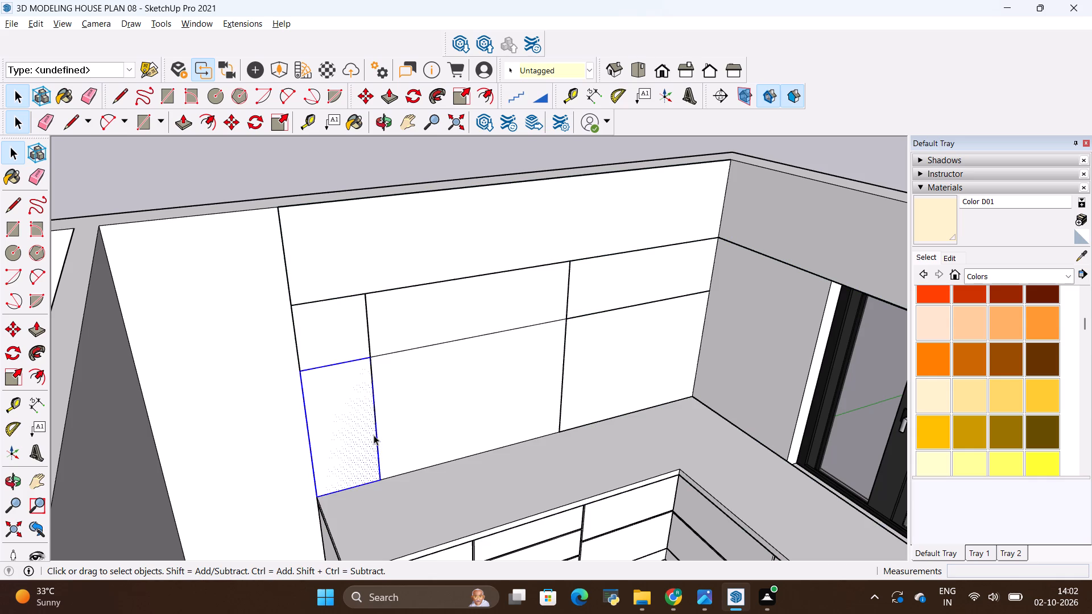
{"action": "left_click", "coordinate": [374, 435]}
{"action": "left_click", "coordinate": [374, 435]}
{"action": "left_click", "coordinate": [378, 433]}
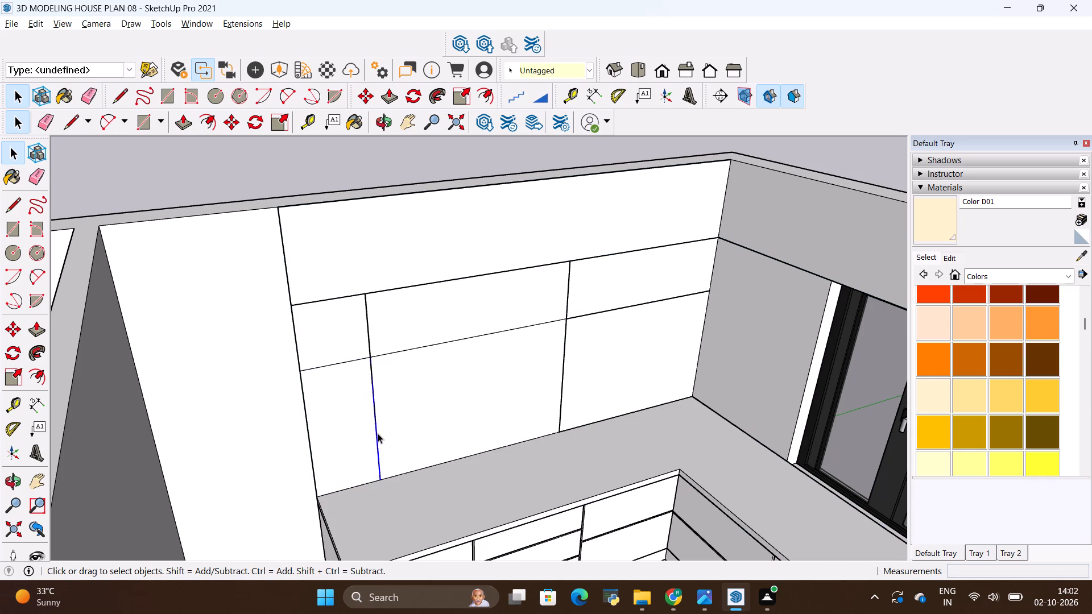
{"action": "right_click", "coordinate": [378, 433]}
{"action": "left_click", "coordinate": [409, 453]}
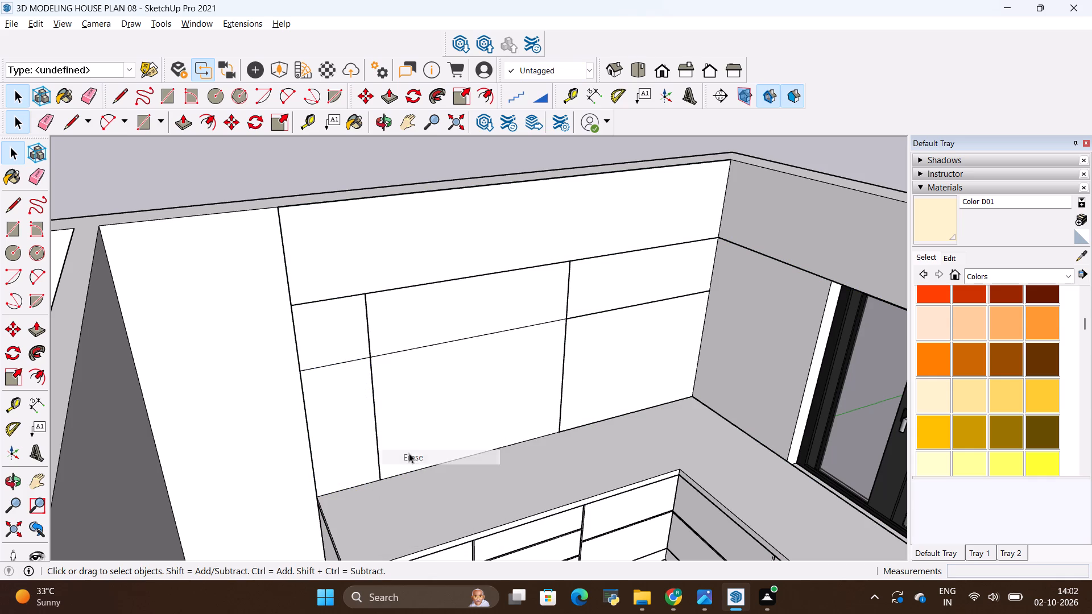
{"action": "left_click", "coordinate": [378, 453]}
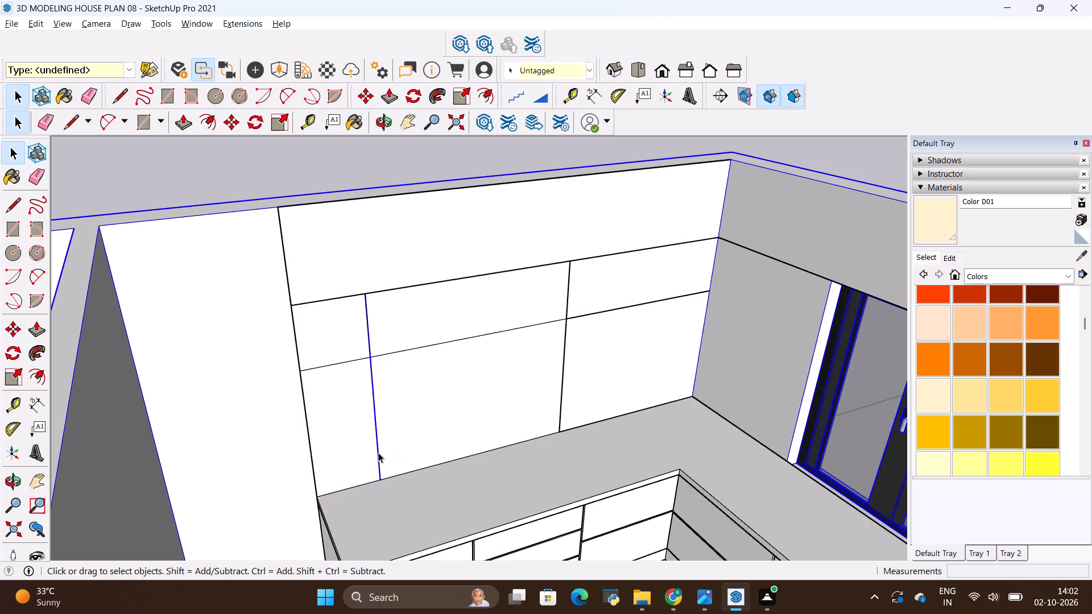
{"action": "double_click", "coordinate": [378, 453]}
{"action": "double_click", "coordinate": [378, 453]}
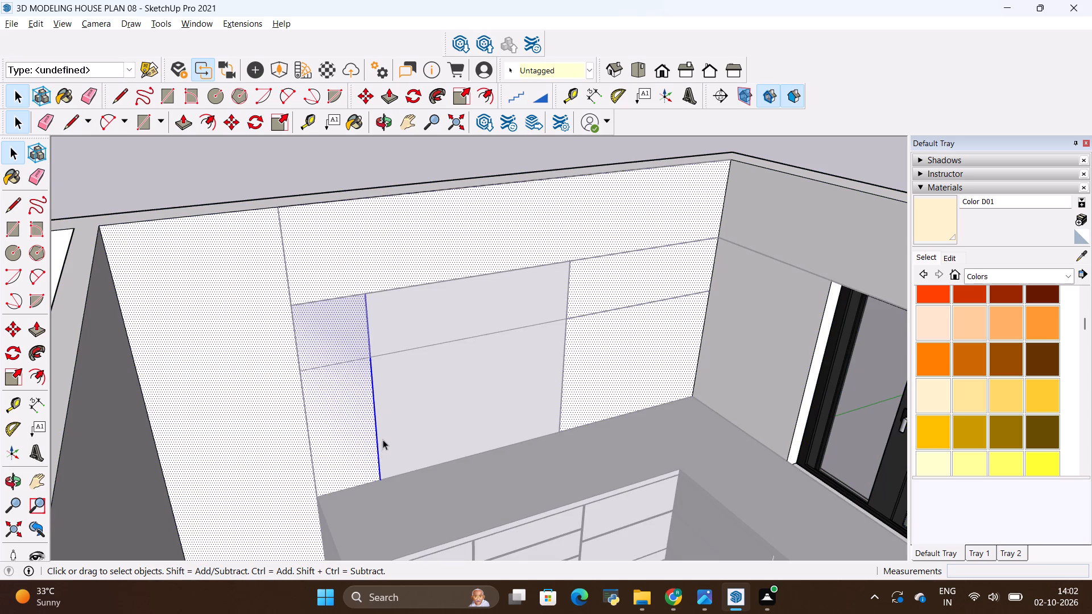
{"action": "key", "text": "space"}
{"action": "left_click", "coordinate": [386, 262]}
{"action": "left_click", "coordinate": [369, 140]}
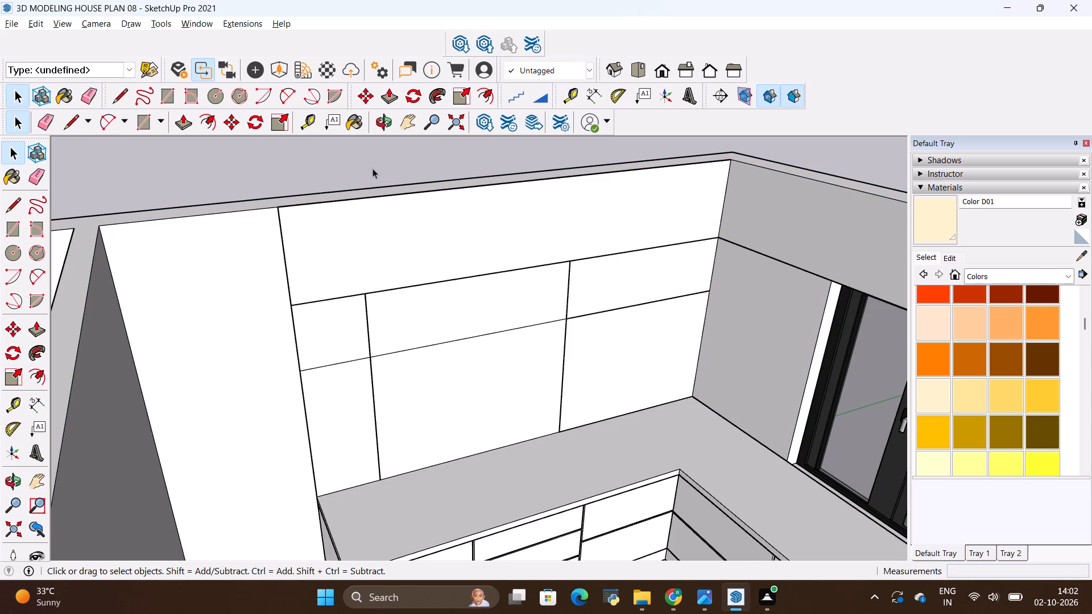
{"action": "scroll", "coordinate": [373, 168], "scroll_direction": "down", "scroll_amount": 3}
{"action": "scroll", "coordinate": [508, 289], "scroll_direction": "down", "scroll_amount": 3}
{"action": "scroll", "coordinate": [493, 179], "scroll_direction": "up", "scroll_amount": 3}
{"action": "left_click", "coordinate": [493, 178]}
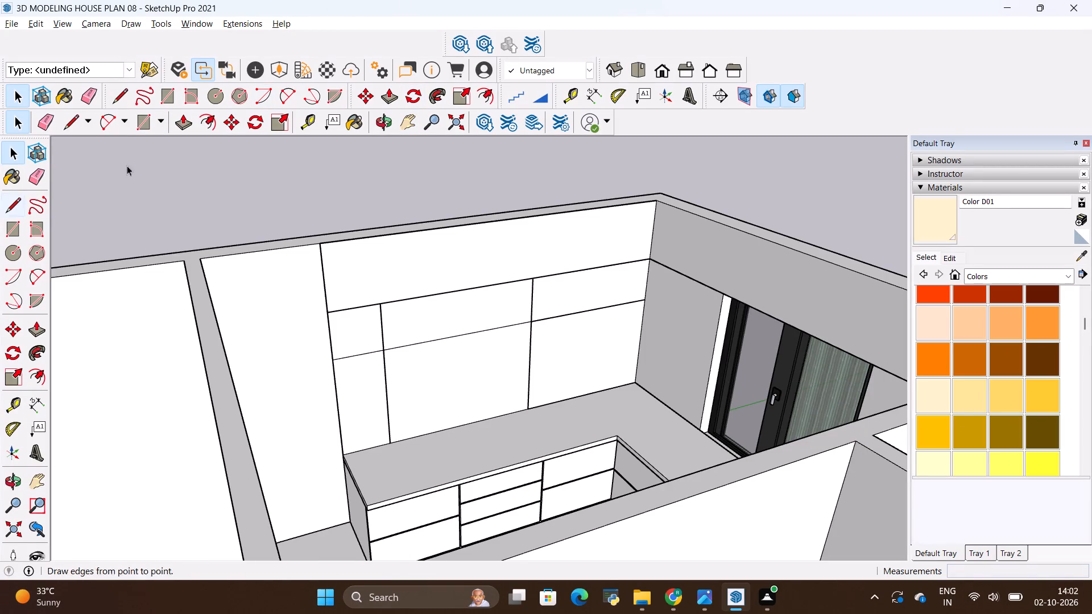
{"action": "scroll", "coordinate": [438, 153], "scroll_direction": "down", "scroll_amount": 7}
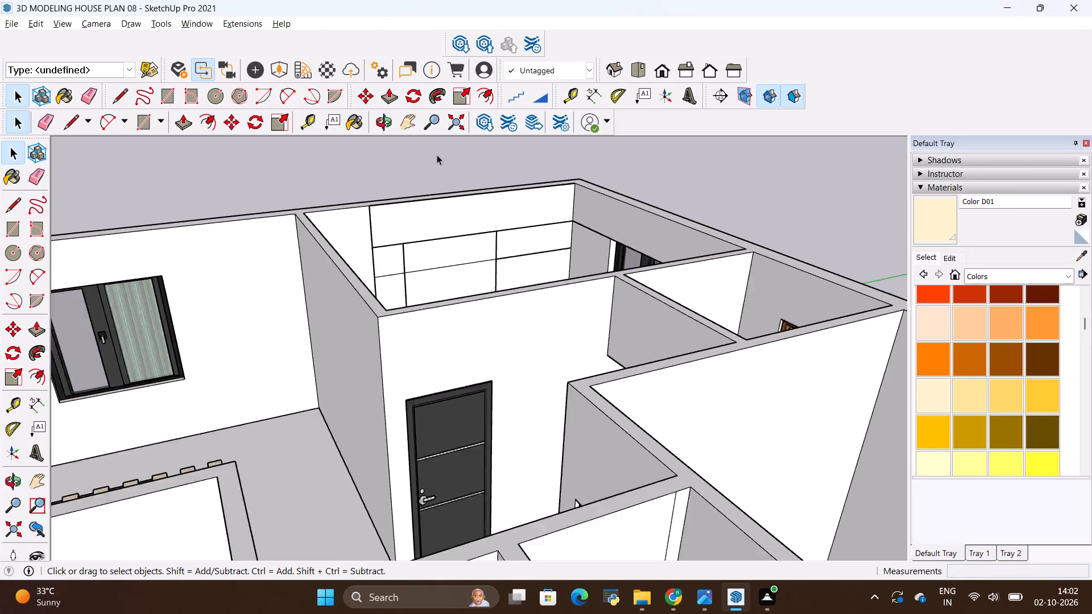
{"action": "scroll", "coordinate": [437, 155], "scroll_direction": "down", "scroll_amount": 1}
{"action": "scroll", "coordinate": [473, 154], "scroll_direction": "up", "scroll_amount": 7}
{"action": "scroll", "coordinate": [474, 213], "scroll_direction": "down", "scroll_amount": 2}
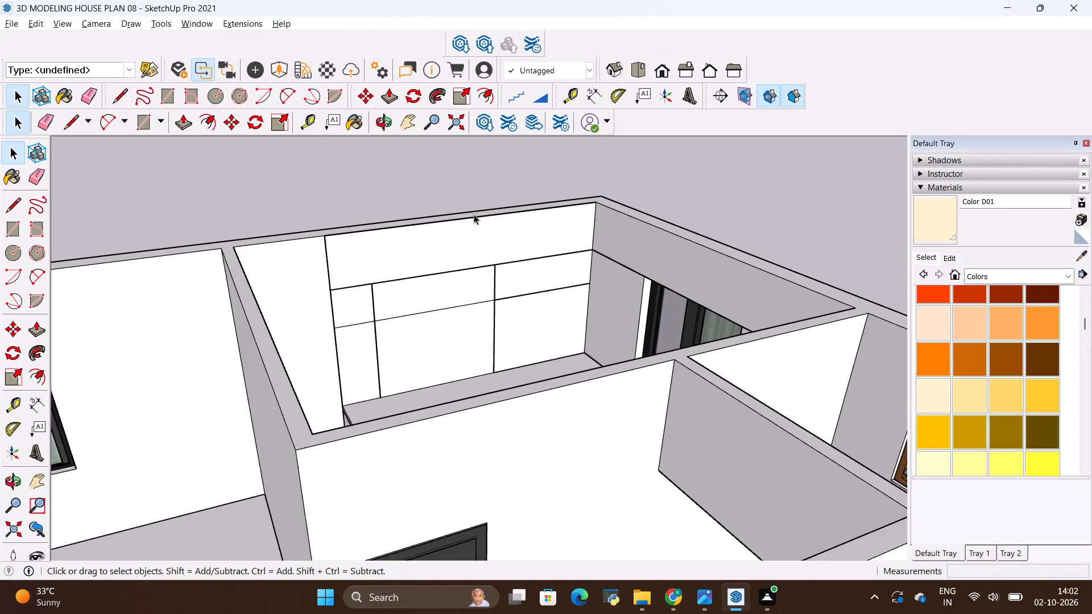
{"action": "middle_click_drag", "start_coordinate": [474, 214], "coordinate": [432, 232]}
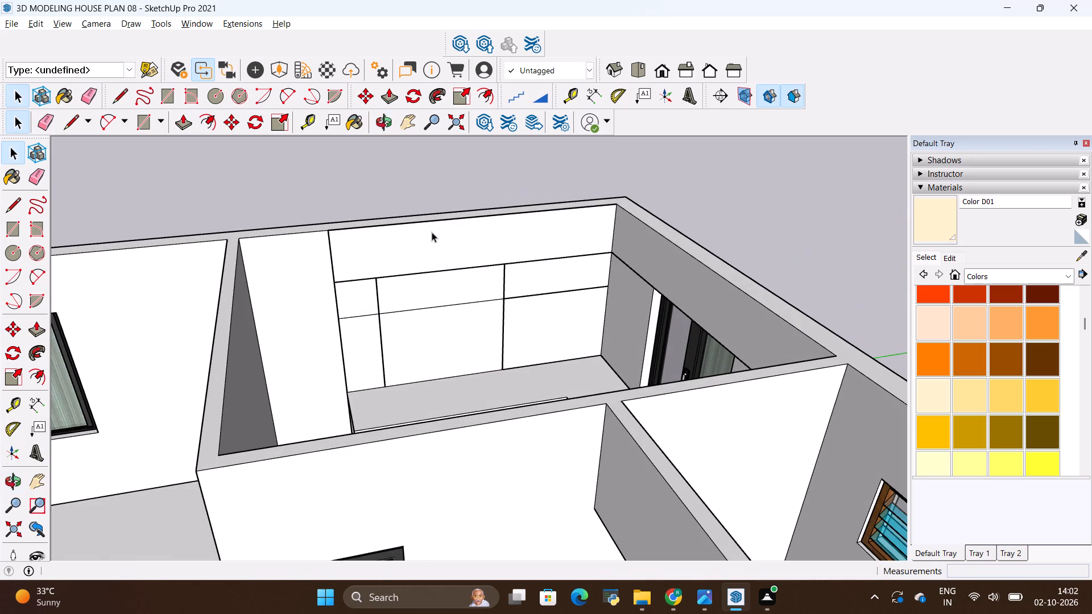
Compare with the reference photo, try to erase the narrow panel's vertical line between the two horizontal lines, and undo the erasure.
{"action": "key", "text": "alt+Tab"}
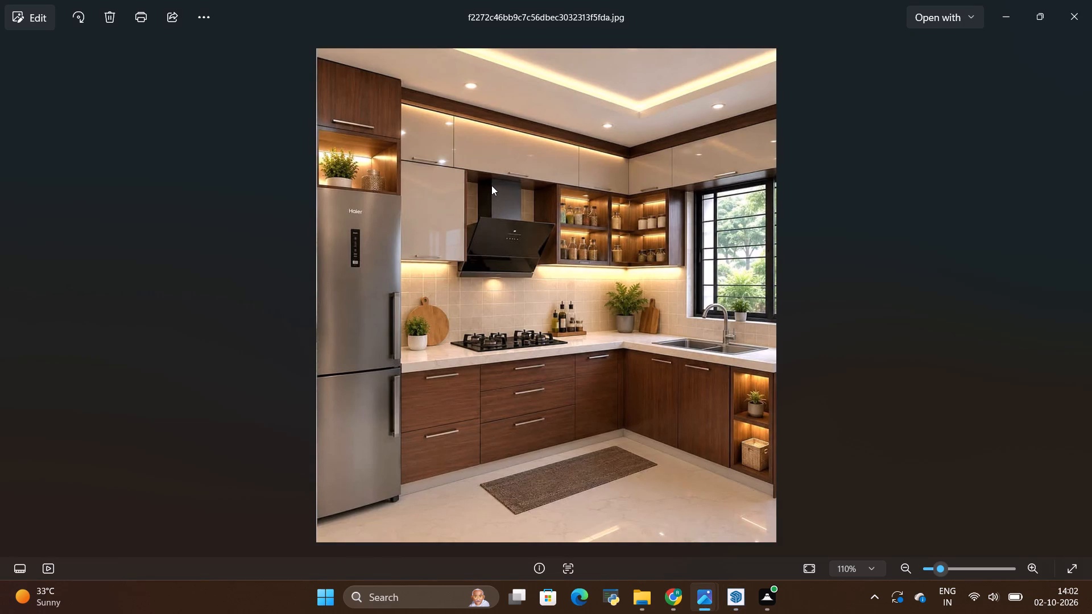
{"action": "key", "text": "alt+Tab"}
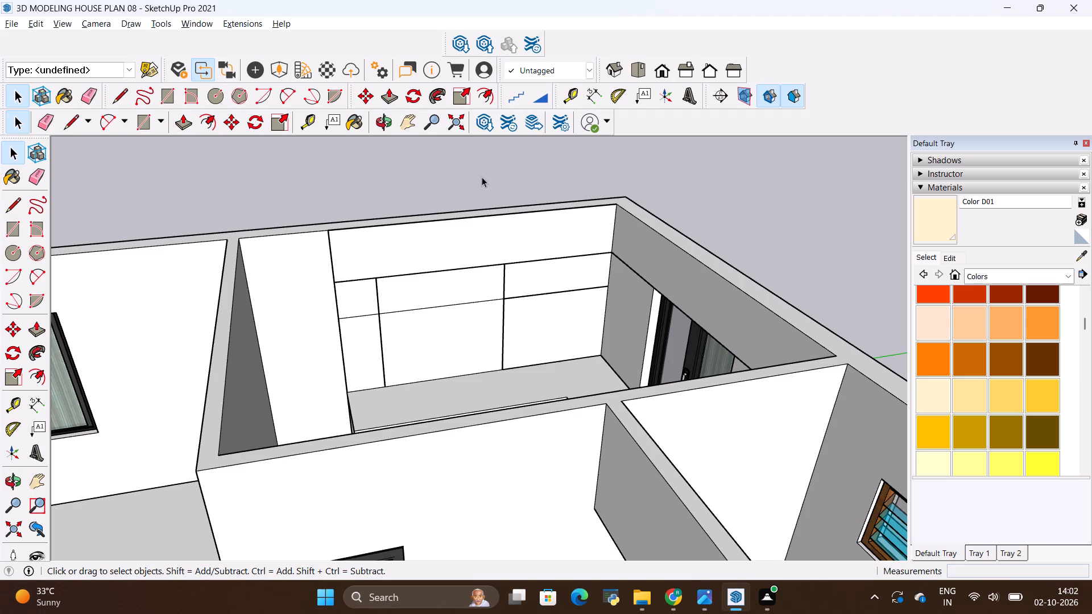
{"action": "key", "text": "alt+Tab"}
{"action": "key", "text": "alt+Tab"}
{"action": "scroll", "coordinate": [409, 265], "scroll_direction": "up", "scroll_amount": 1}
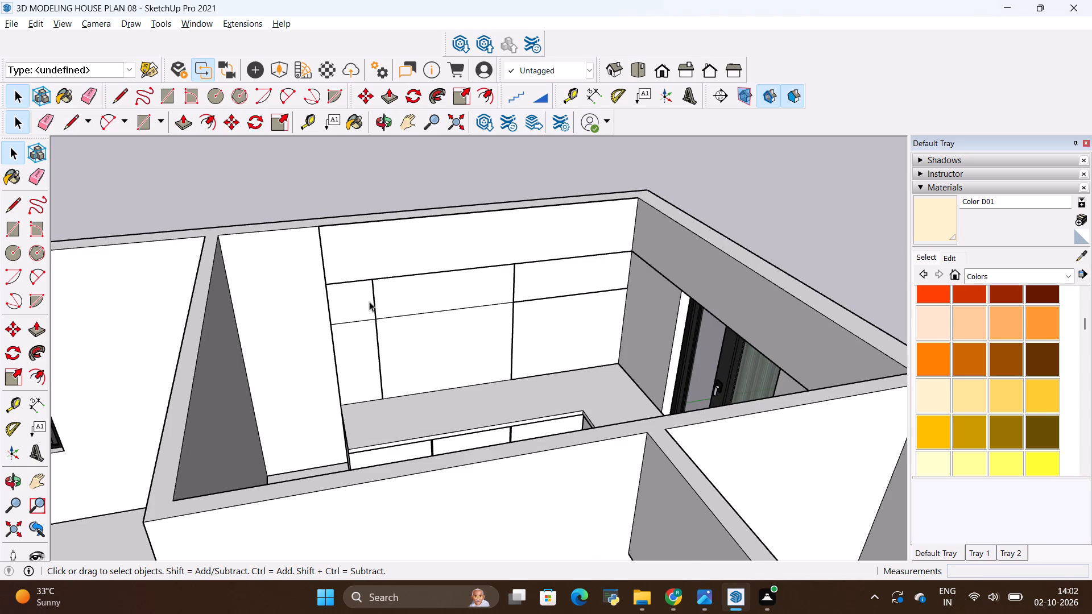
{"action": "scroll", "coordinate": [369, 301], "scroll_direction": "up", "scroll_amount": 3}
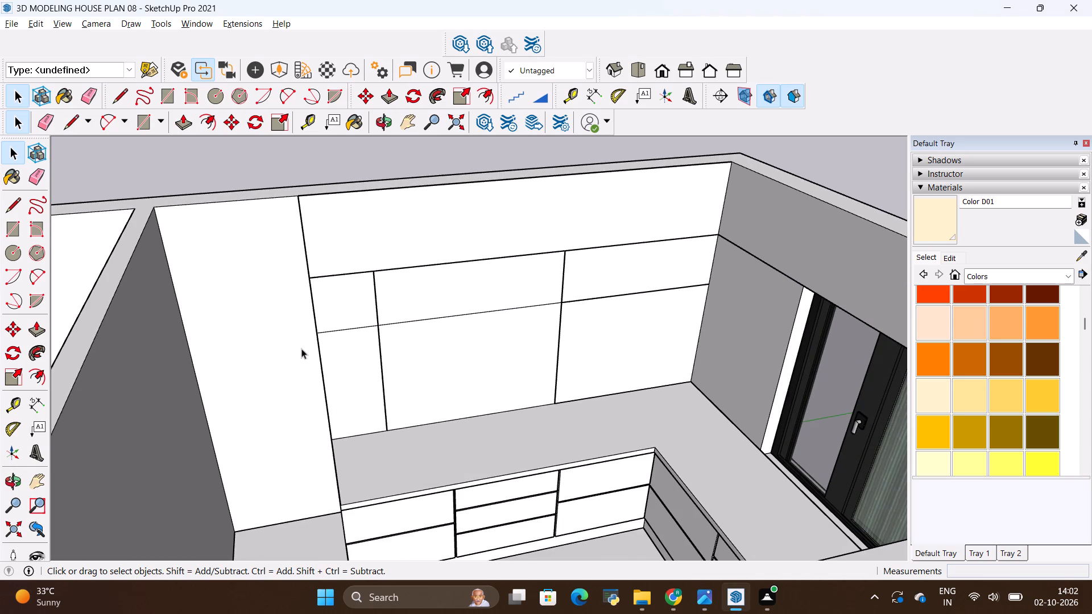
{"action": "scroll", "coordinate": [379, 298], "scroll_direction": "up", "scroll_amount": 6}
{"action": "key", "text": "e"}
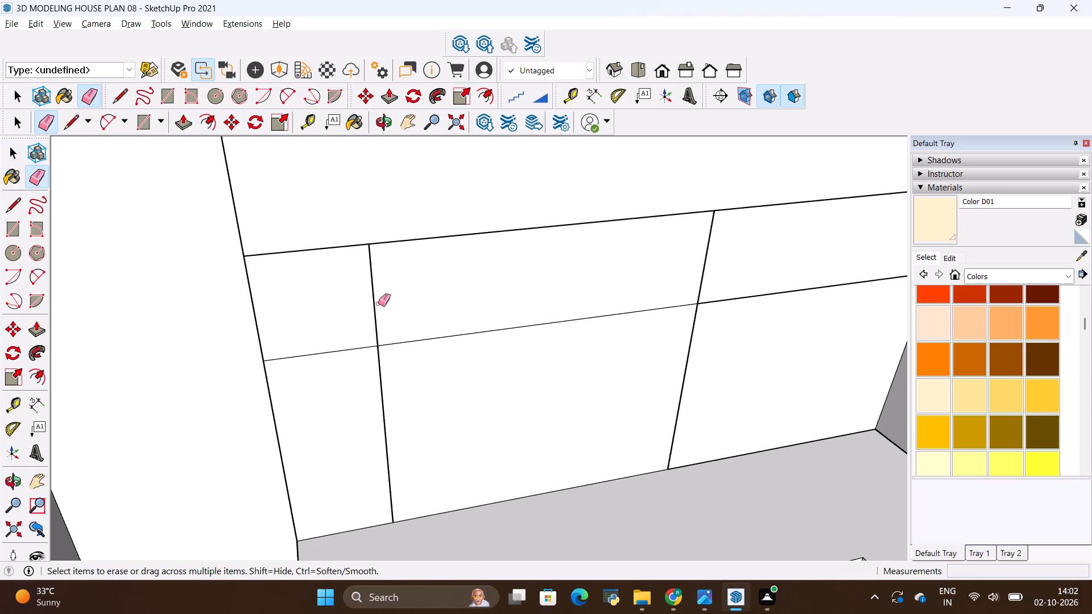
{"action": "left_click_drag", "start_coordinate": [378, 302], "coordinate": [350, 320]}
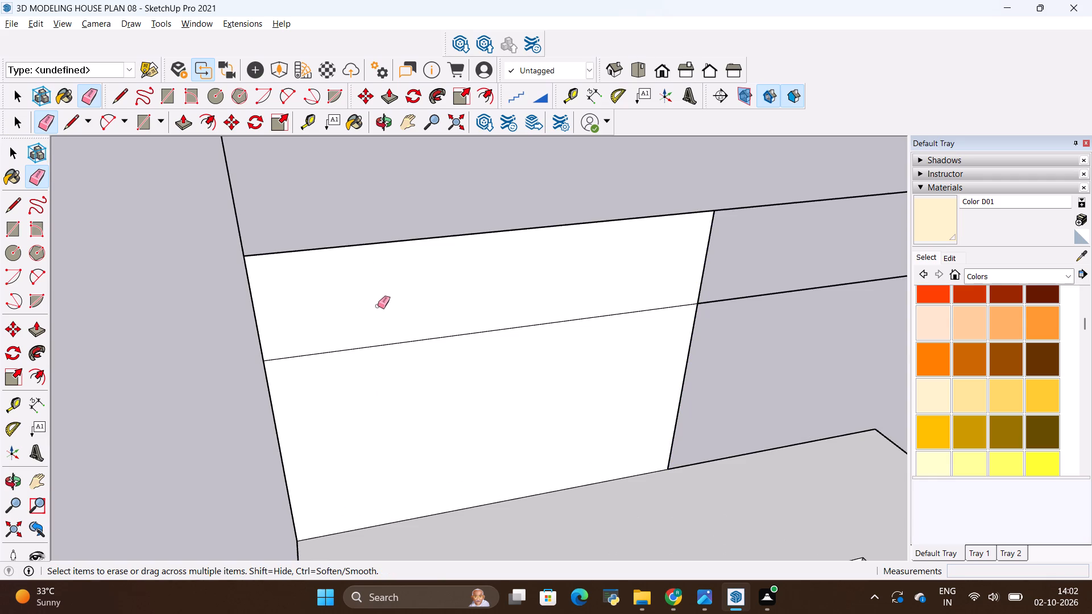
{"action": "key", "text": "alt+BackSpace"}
Erase the upper and lower wall faces that cover the window above the countertop.
{"action": "key", "text": "space"}
{"action": "left_click", "coordinate": [411, 377]}
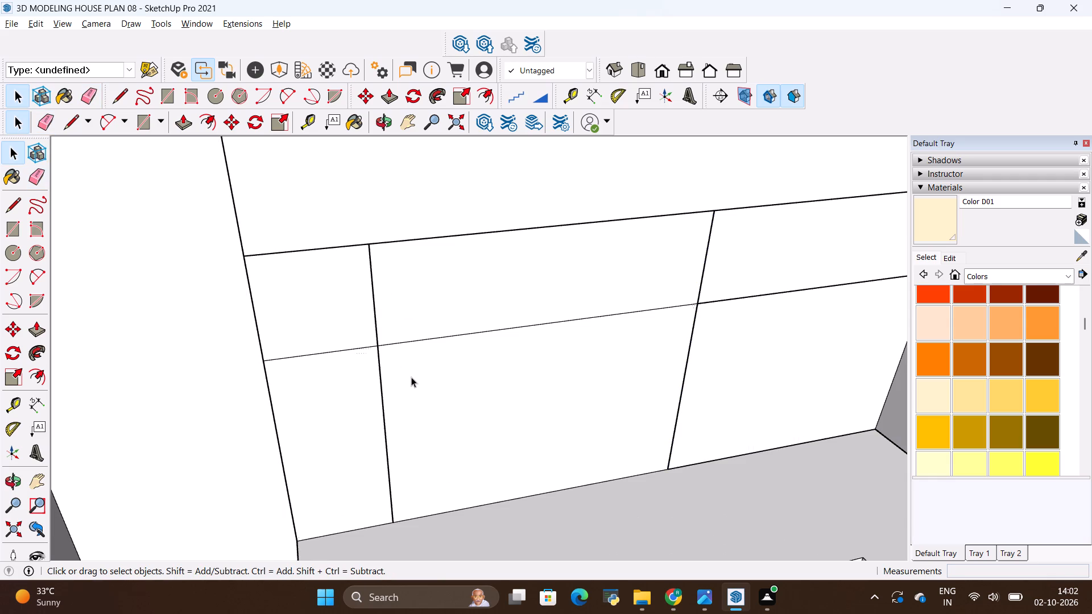
{"action": "key", "text": "space"}
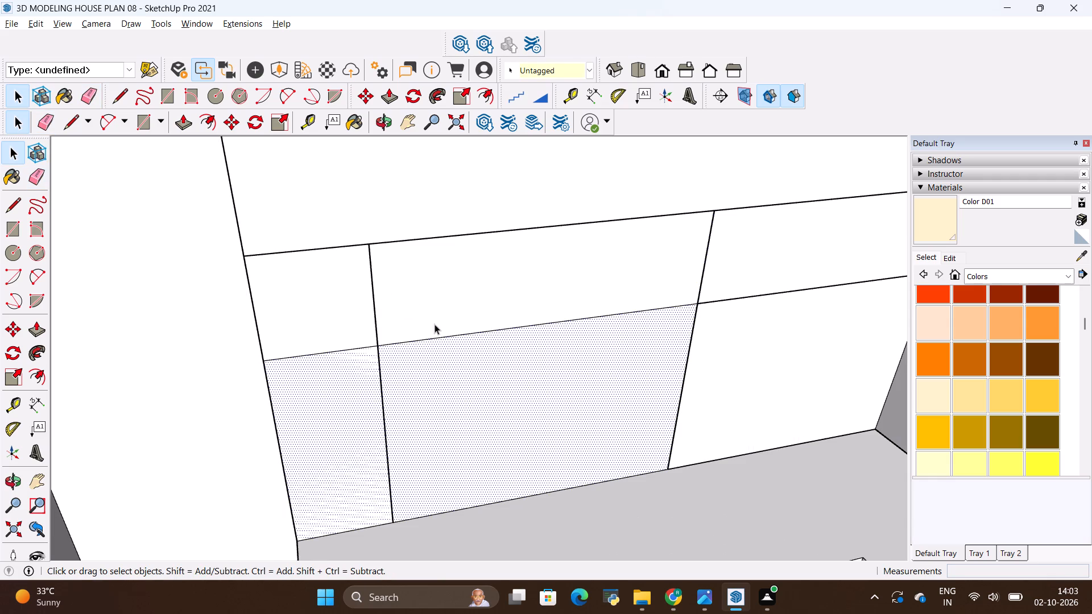
{"action": "left_click", "coordinate": [429, 318]}
{"action": "right_click", "coordinate": [488, 313]}
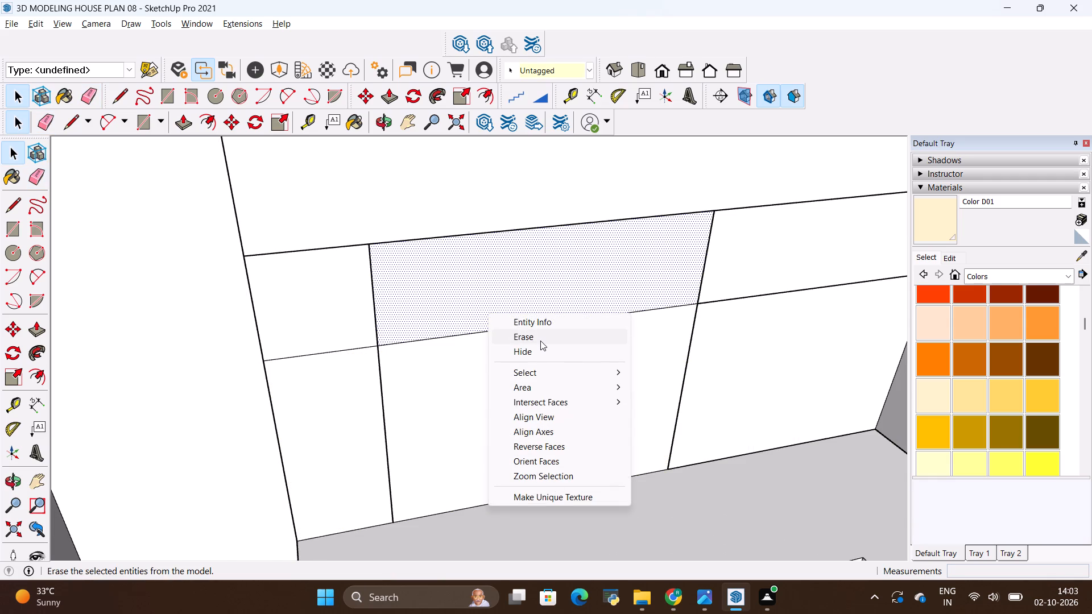
{"action": "left_click", "coordinate": [540, 341]}
{"action": "right_click", "coordinate": [535, 362]}
{"action": "left_click", "coordinate": [564, 385]}
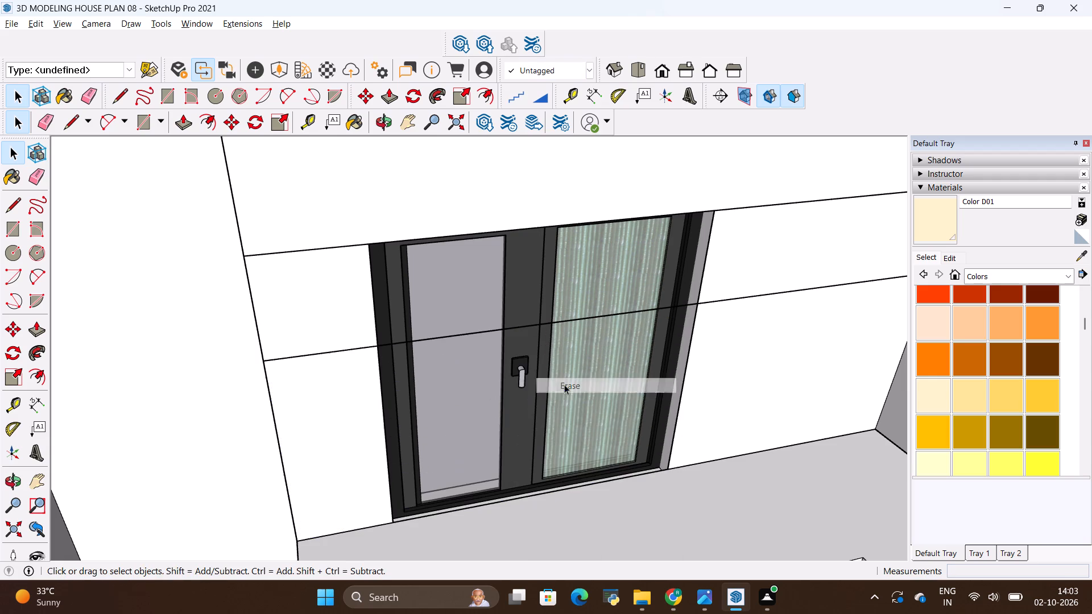
Erase the lower horizontal line across the window opening and its remaining segments on both sides of the window.
{"action": "key", "text": "e"}
{"action": "left_click_drag", "start_coordinate": [458, 327], "coordinate": [461, 341]}
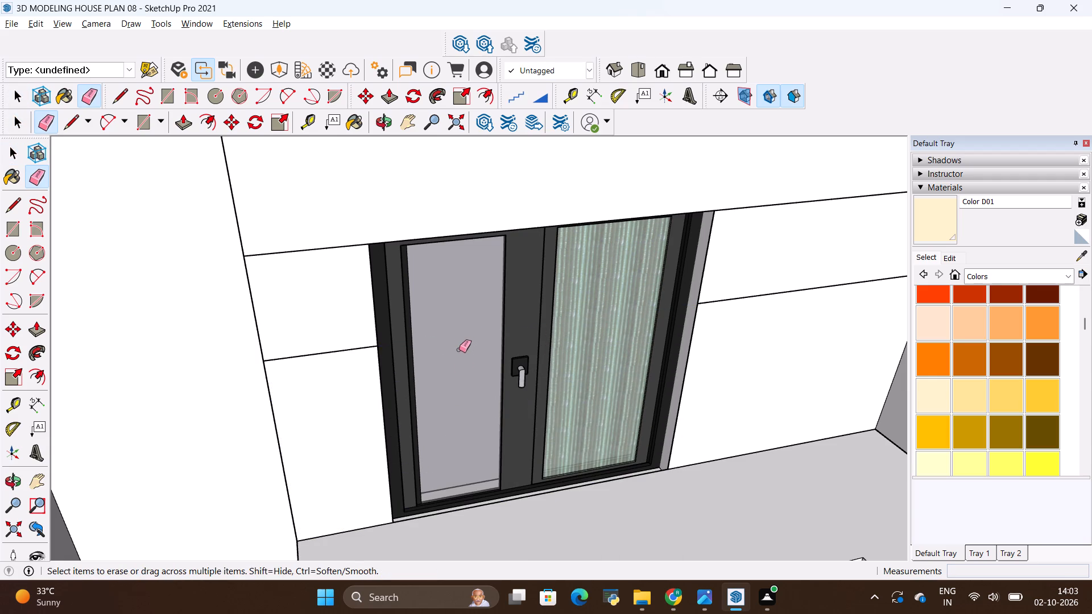
{"action": "scroll", "coordinate": [470, 398], "scroll_direction": "down", "scroll_amount": 3}
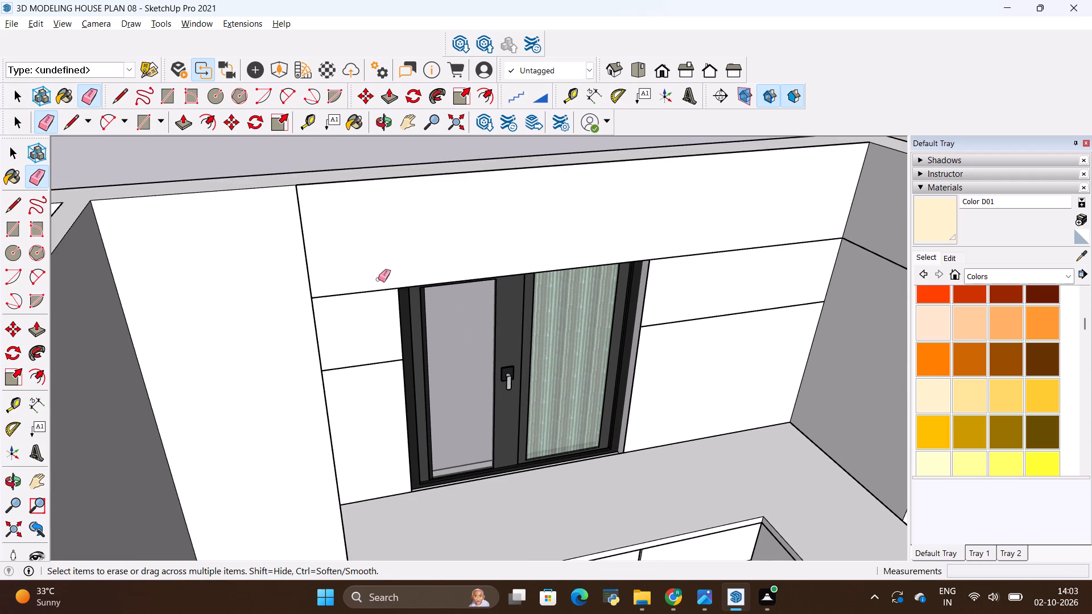
{"action": "scroll", "coordinate": [378, 278], "scroll_direction": "up", "scroll_amount": 2}
{"action": "scroll", "coordinate": [378, 278], "scroll_direction": "down", "scroll_amount": 3}
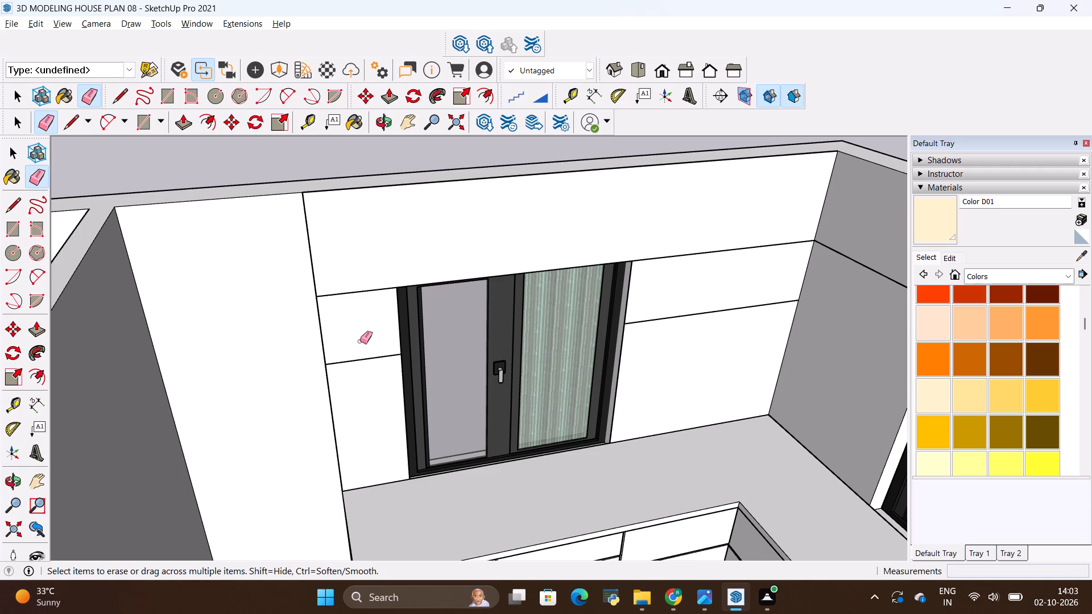
{"action": "key", "text": "e"}
{"action": "left_click_drag", "start_coordinate": [359, 341], "coordinate": [362, 362]}
{"action": "left_click_drag", "start_coordinate": [652, 308], "coordinate": [653, 321]}
Copy the horizontal line between the window and the corner, together with the adjoining wall's line, 1'6" downward.
{"action": "scroll", "coordinate": [574, 322], "scroll_direction": "down", "scroll_amount": 4}
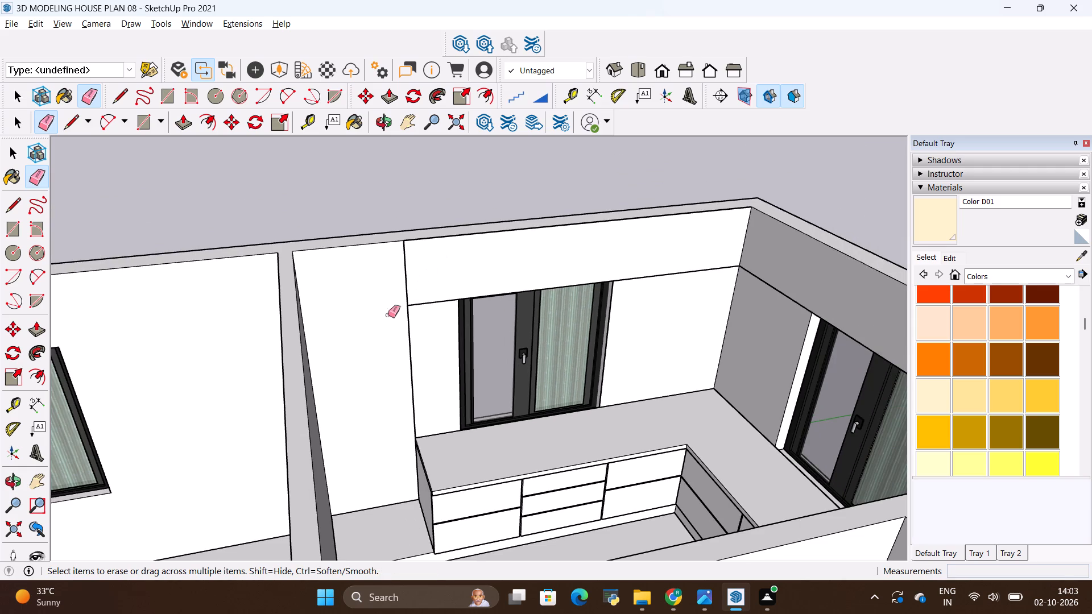
{"action": "scroll", "coordinate": [372, 314], "scroll_direction": "down", "scroll_amount": 3}
{"action": "middle_click_drag", "start_coordinate": [382, 322], "coordinate": [613, 406]}
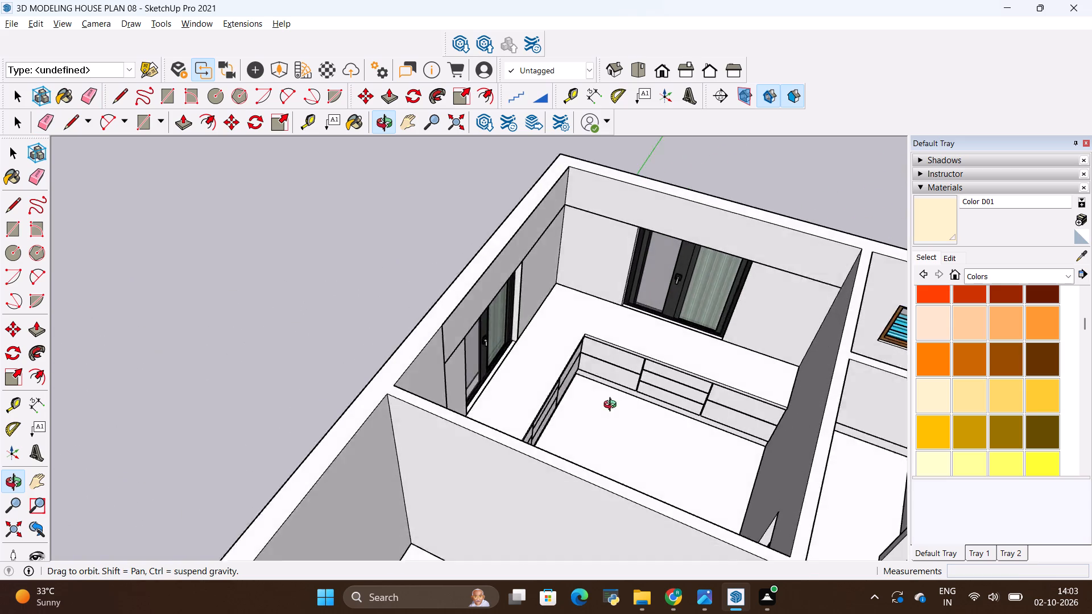
{"action": "middle_click_drag", "start_coordinate": [613, 406], "coordinate": [392, 312]}
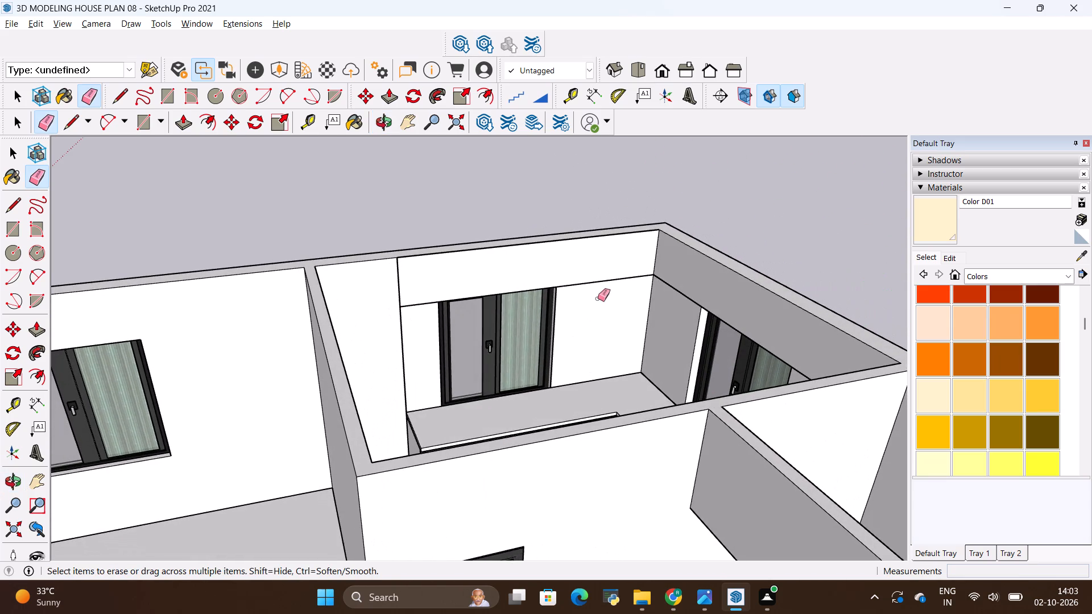
{"action": "scroll", "coordinate": [584, 290], "scroll_direction": "up", "scroll_amount": 2}
{"action": "key", "text": "space"}
{"action": "left_click", "coordinate": [584, 280]}
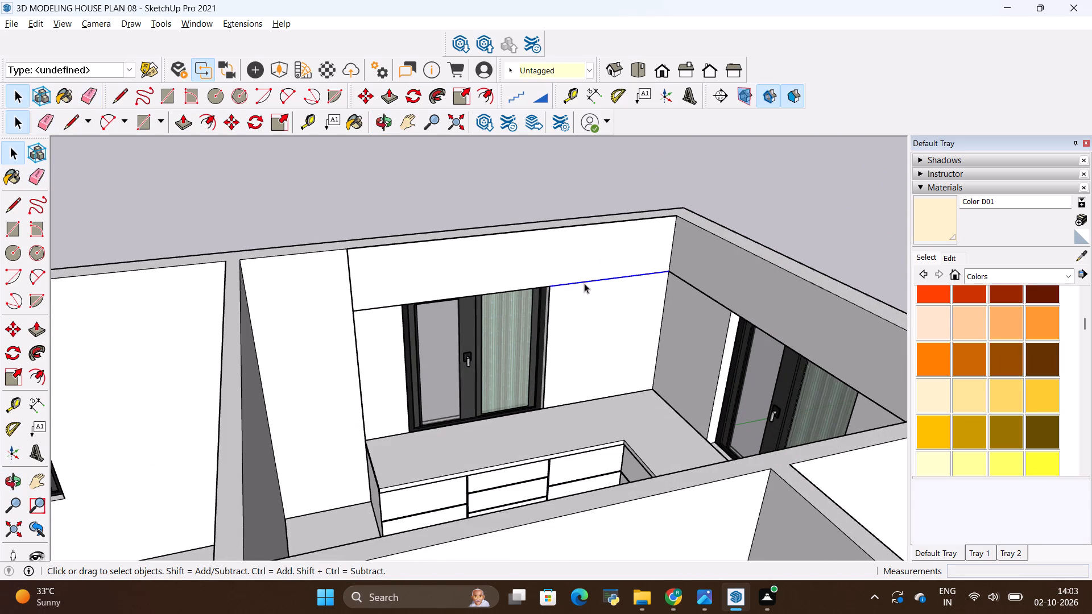
{"action": "left_click", "coordinate": [706, 294], "text": "ctrl"}
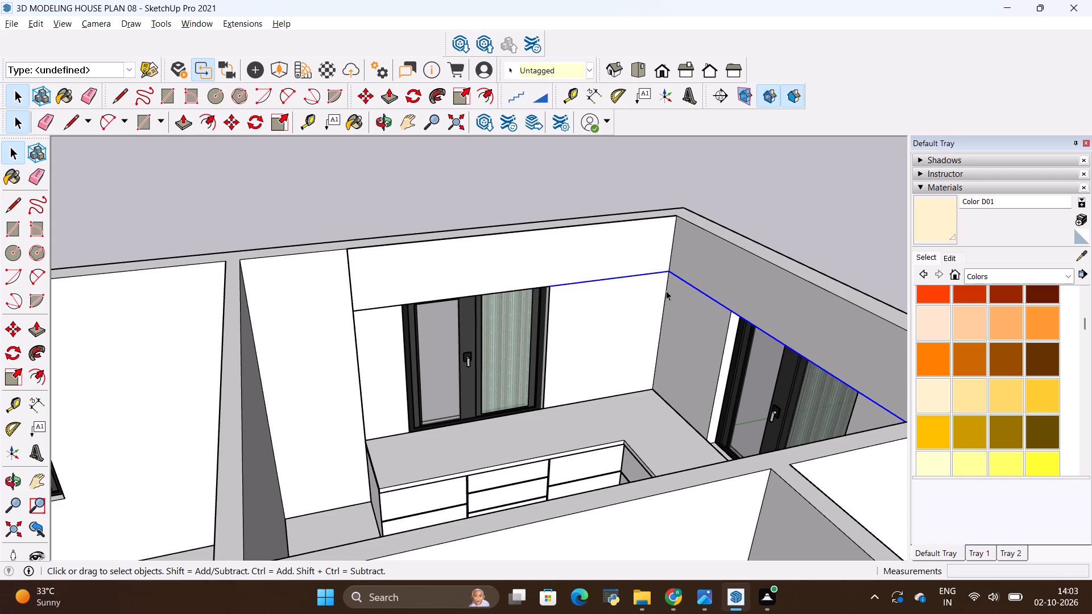
{"action": "middle_click_drag", "start_coordinate": [665, 291], "coordinate": [703, 297]}
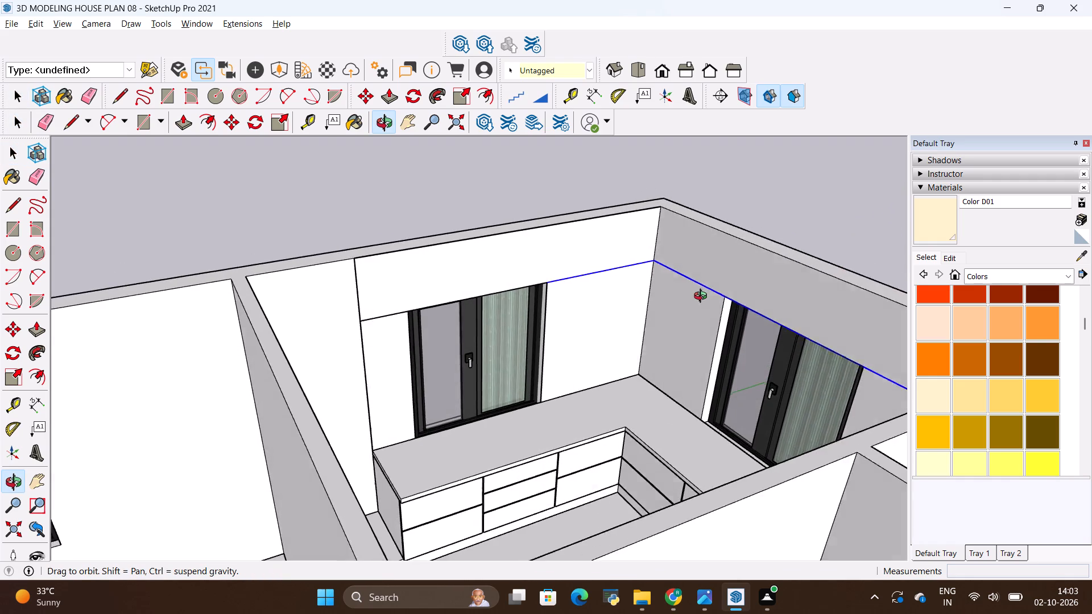
{"action": "middle_click_drag", "start_coordinate": [703, 297], "coordinate": [683, 302]}
{"action": "key", "text": "m"}
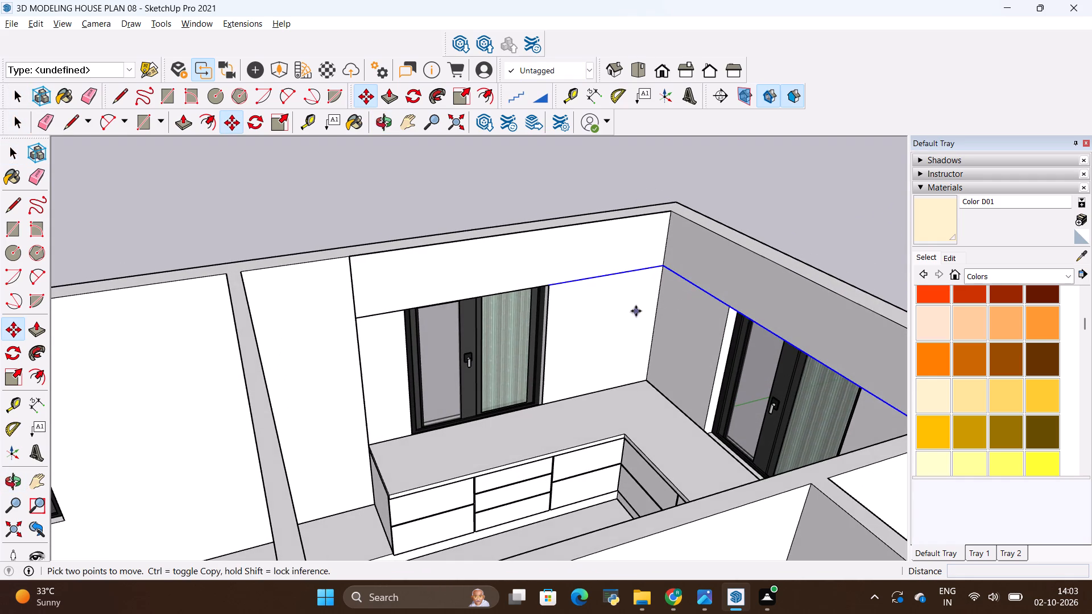
{"action": "left_click", "coordinate": [616, 277]}
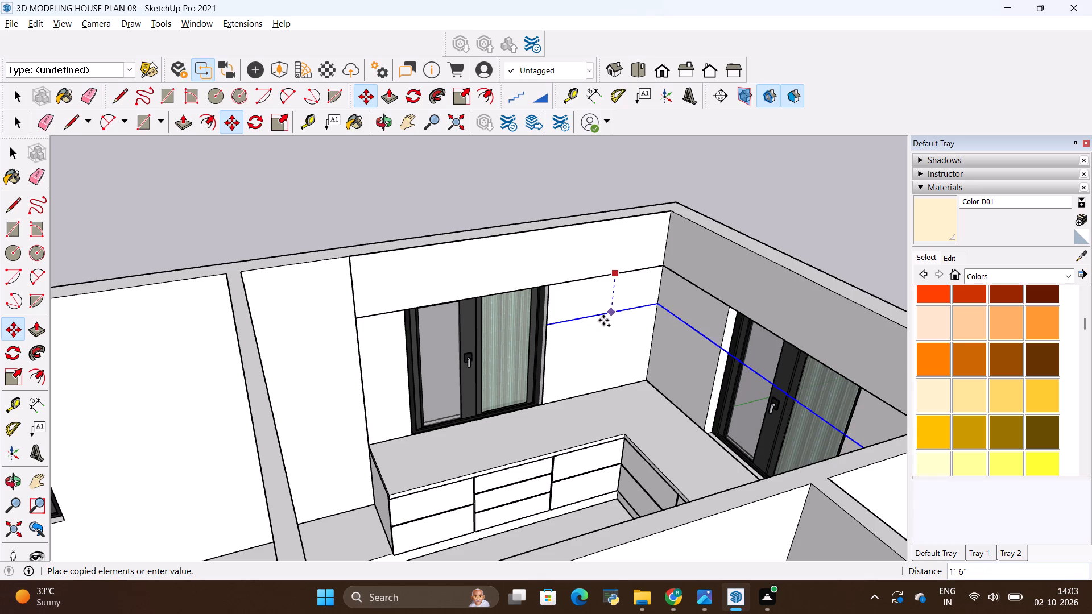
{"action": "key", "text": "BackSpace"}
{"action": "key", "text": "BackSpace"}
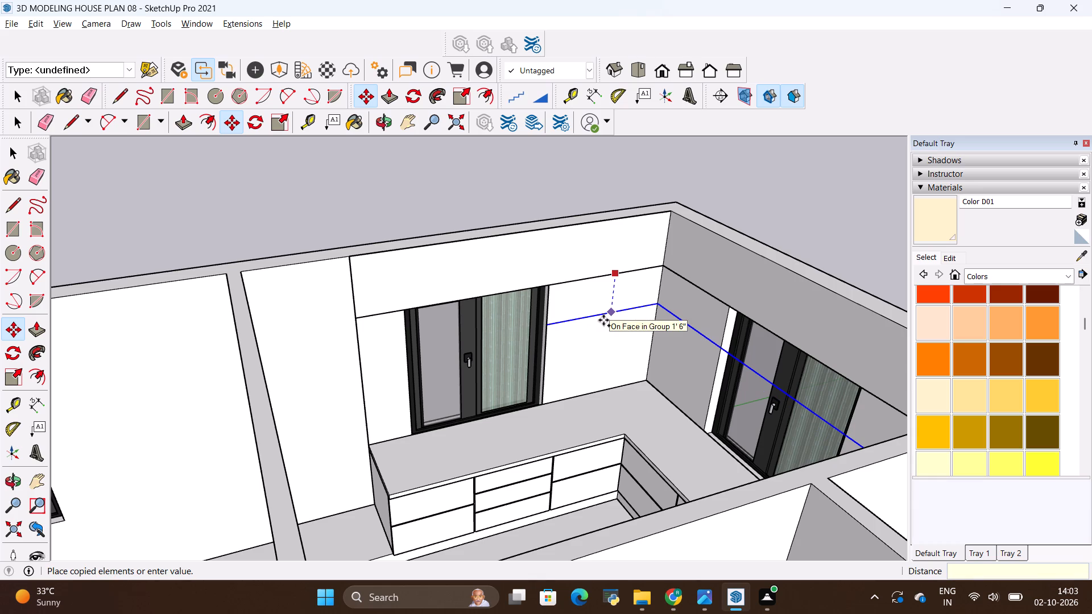
{"action": "type", "text": "1'6"}
{"action": "key", "text": "shift+quotedbl"}
{"action": "key", "text": "Return"}
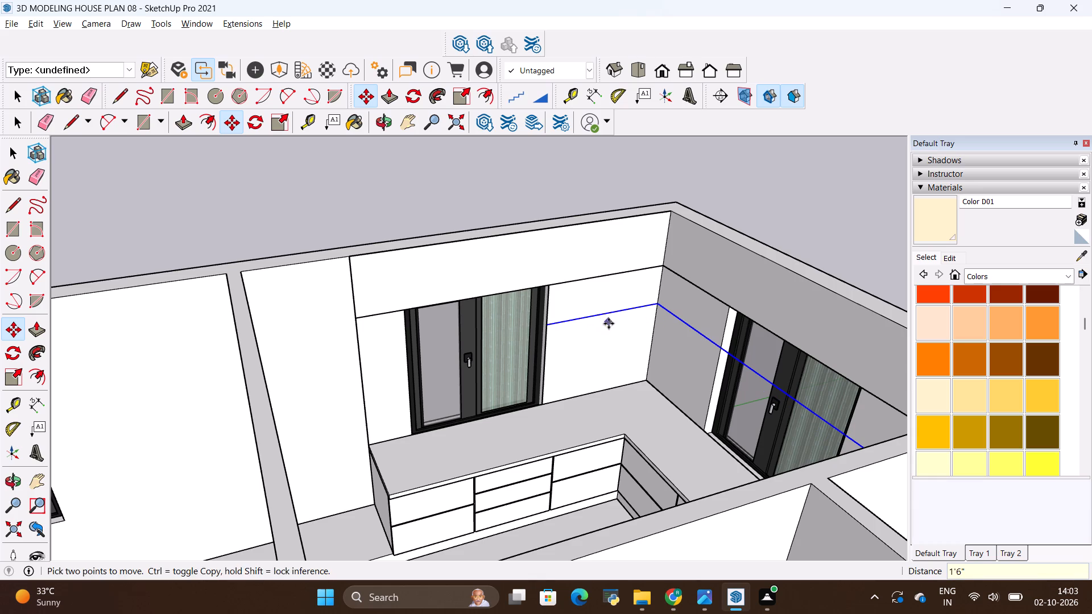
Erase the copied horizontal line that crosses the window on the adjoining wall.
{"action": "scroll", "coordinate": [610, 364], "scroll_direction": "down", "scroll_amount": 2}
{"action": "middle_click_drag", "start_coordinate": [628, 460], "coordinate": [818, 550]}
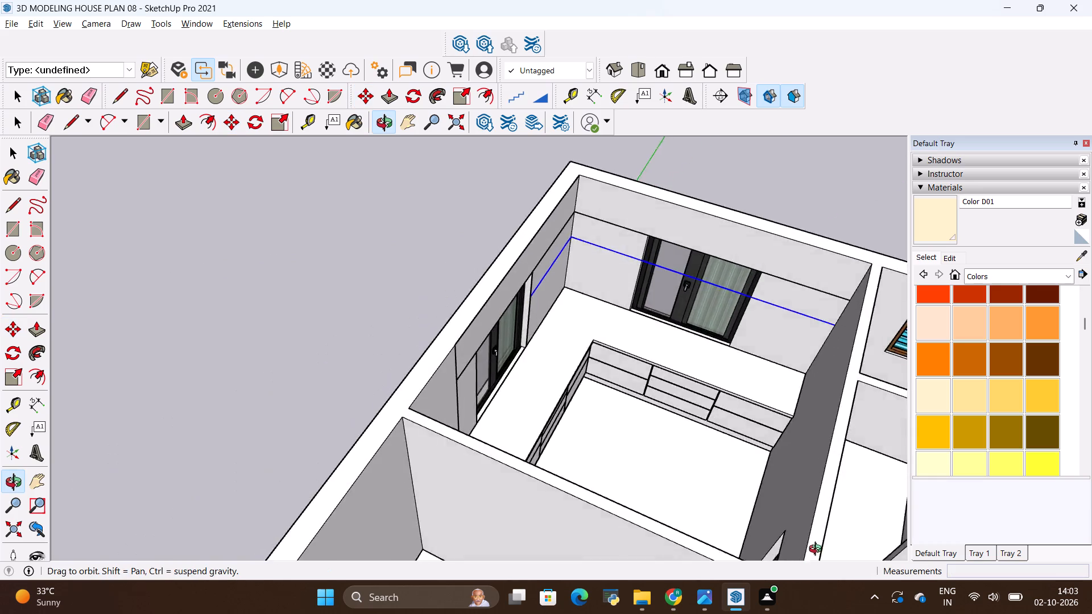
{"action": "middle_click_drag", "start_coordinate": [818, 550], "coordinate": [792, 455]}
{"action": "key", "text": "space"}
{"action": "left_click", "coordinate": [593, 305]}
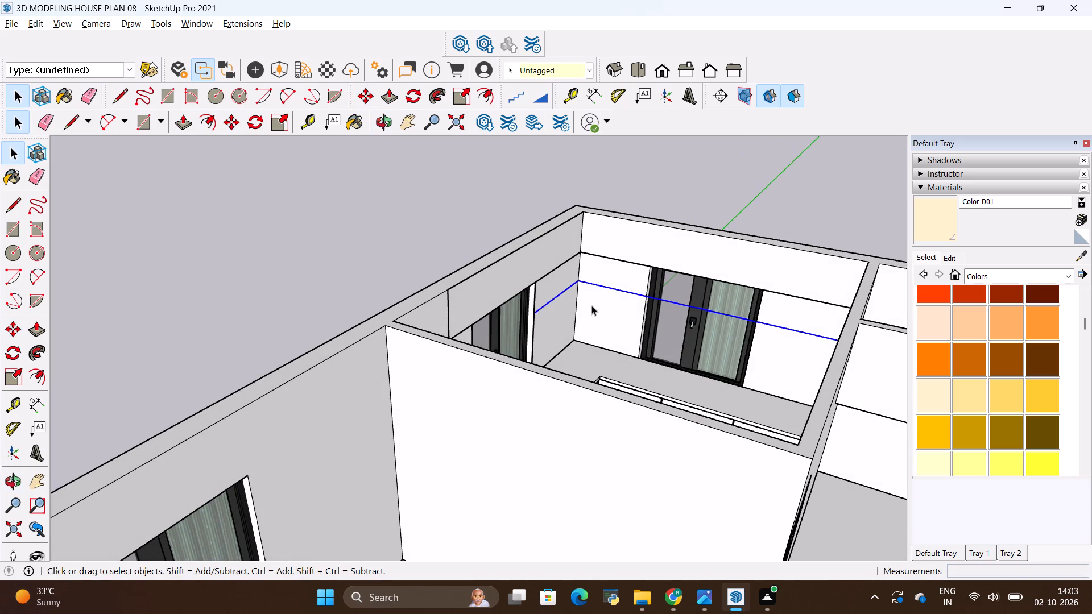
{"action": "left_click", "coordinate": [674, 194]}
{"action": "scroll", "coordinate": [693, 277], "scroll_direction": "up", "scroll_amount": 3}
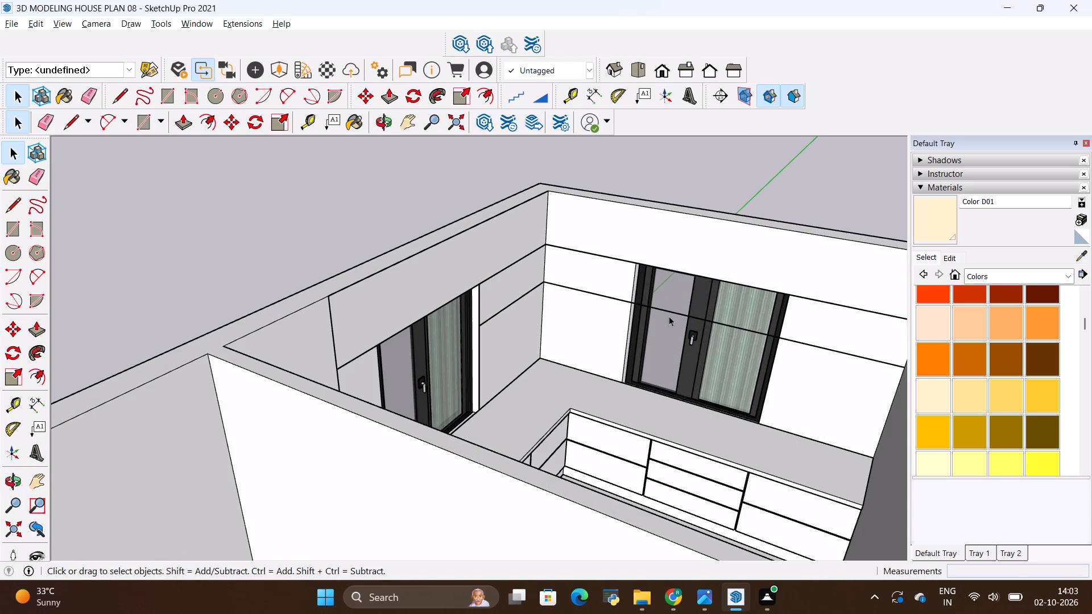
{"action": "left_click", "coordinate": [667, 307]}
{"action": "left_click", "coordinate": [607, 303]}
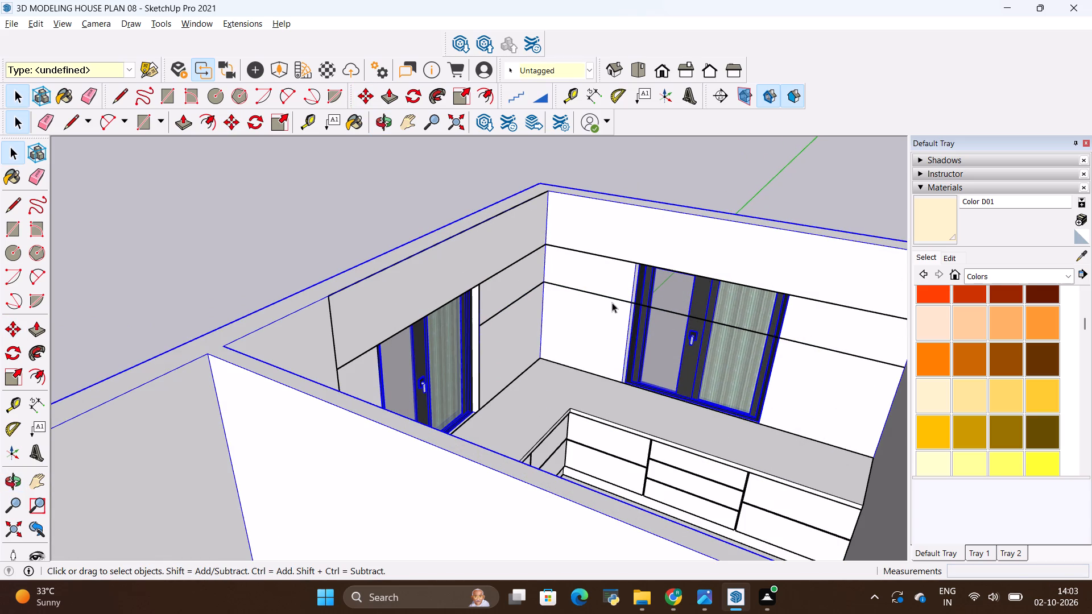
{"action": "key", "text": "space"}
{"action": "left_click", "coordinate": [610, 305]}
{"action": "left_click", "coordinate": [677, 184]}
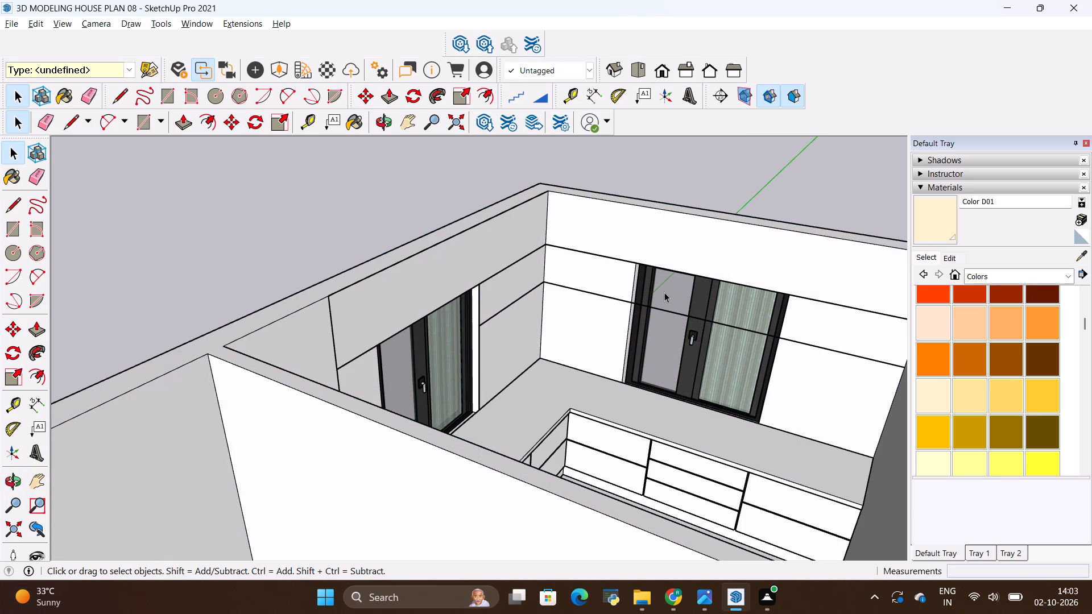
{"action": "key", "text": "e"}
{"action": "left_click", "coordinate": [667, 316]}
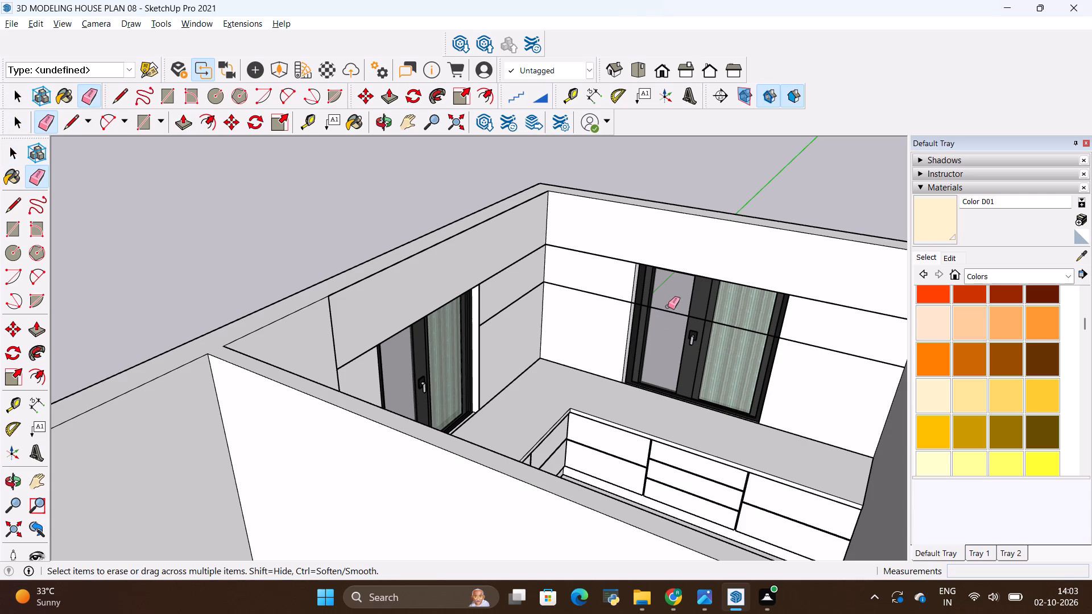
{"action": "left_click_drag", "start_coordinate": [668, 306], "coordinate": [670, 327]}
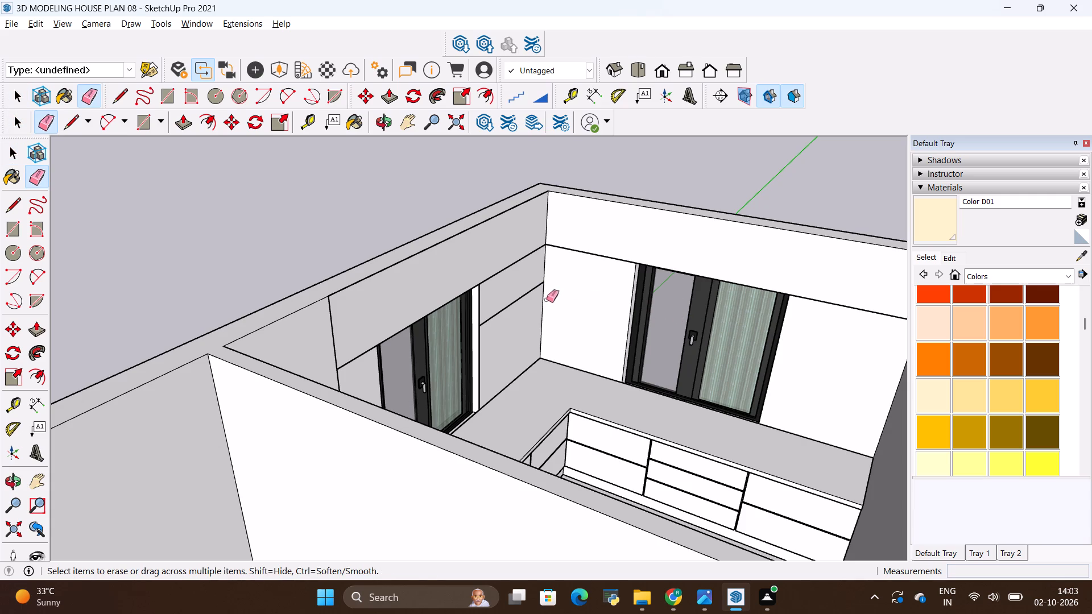
Draw a horizontal line on the adjoining wall from the copied line's end at the corner to the window's near edge.
{"action": "key", "text": "l"}
{"action": "left_click", "coordinate": [542, 285]}
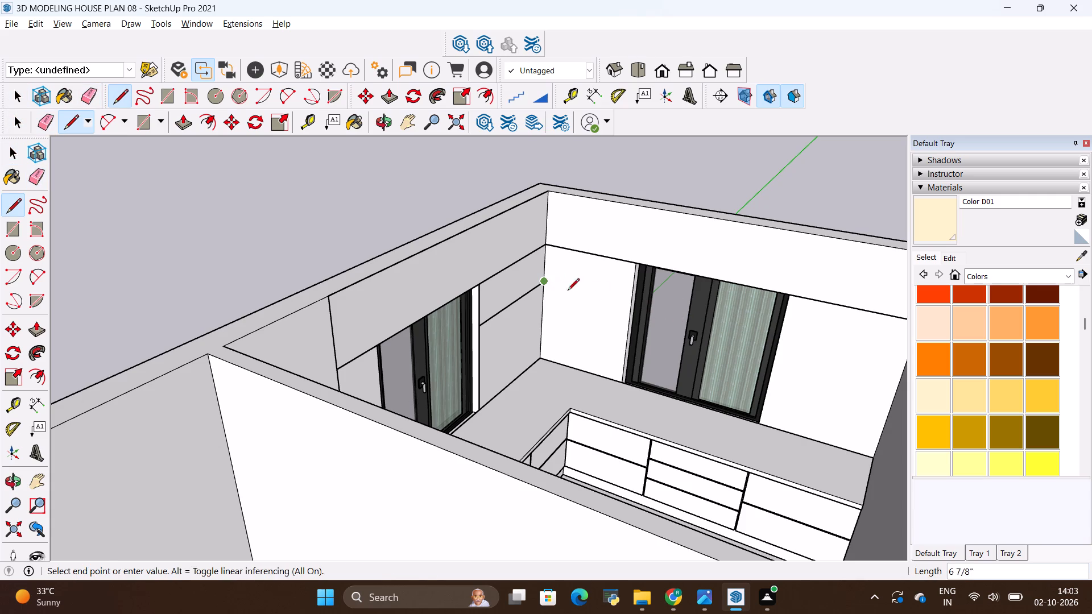
{"action": "left_click", "coordinate": [628, 310]}
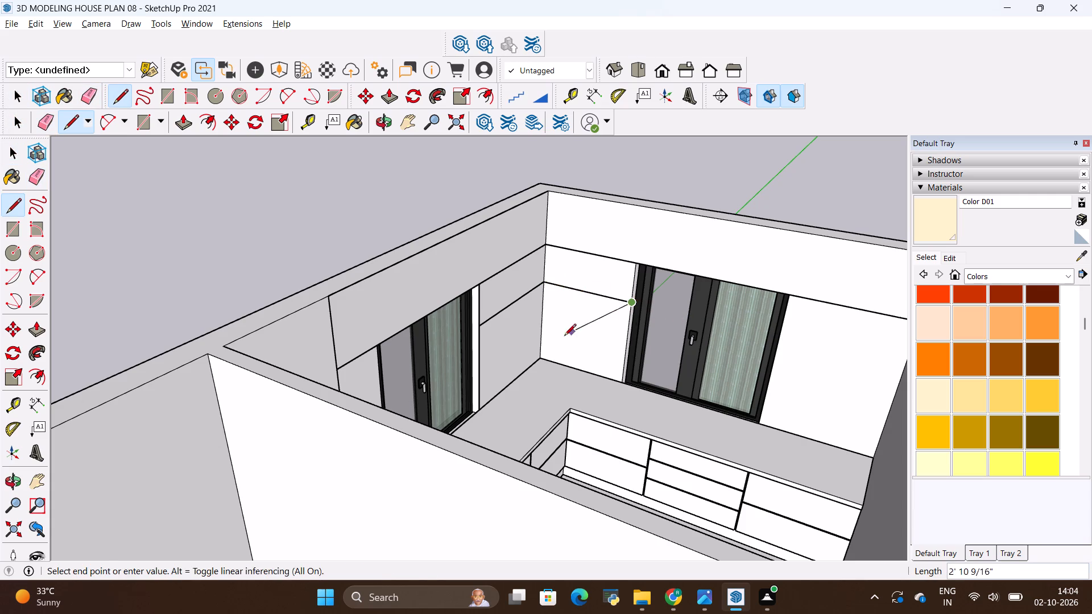
{"action": "key", "text": "Escape"}
{"action": "scroll", "coordinate": [680, 318], "scroll_direction": "down", "scroll_amount": 2}
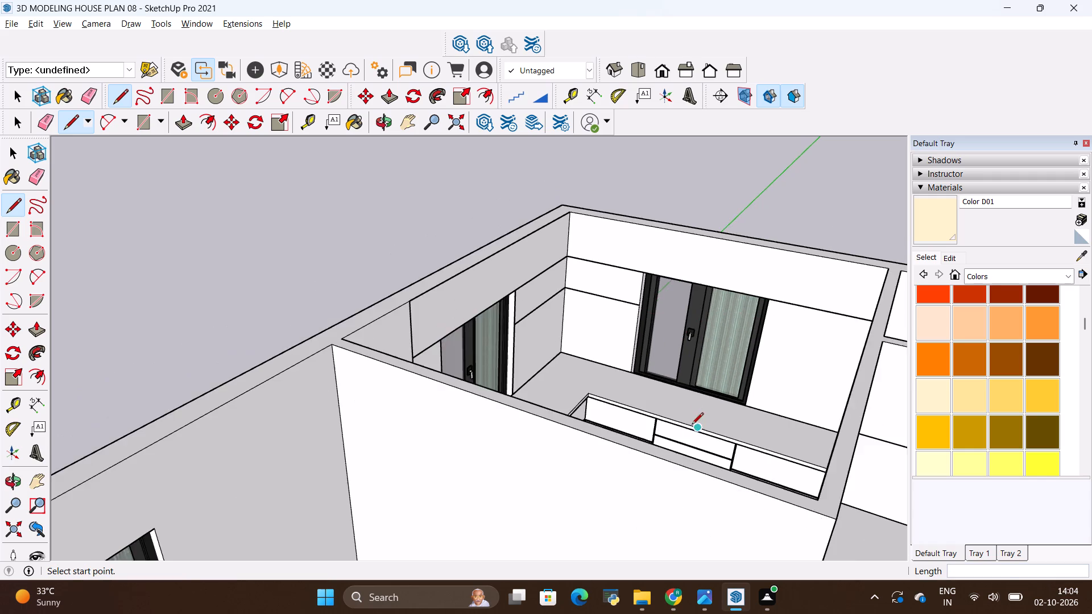
{"action": "middle_click_drag", "start_coordinate": [692, 426], "coordinate": [745, 414]}
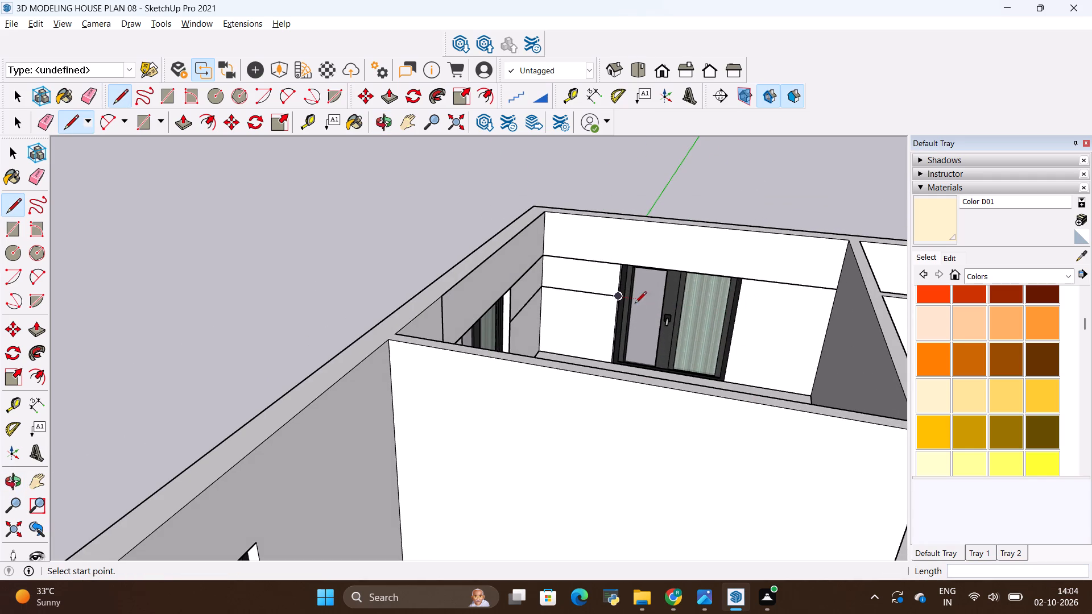
Draw a horizontal line on the adjoining wall from the window's far edge to the partition wall, in line with the existing line.
{"action": "left_click", "coordinate": [738, 317]}
{"action": "left_click", "coordinate": [828, 329]}
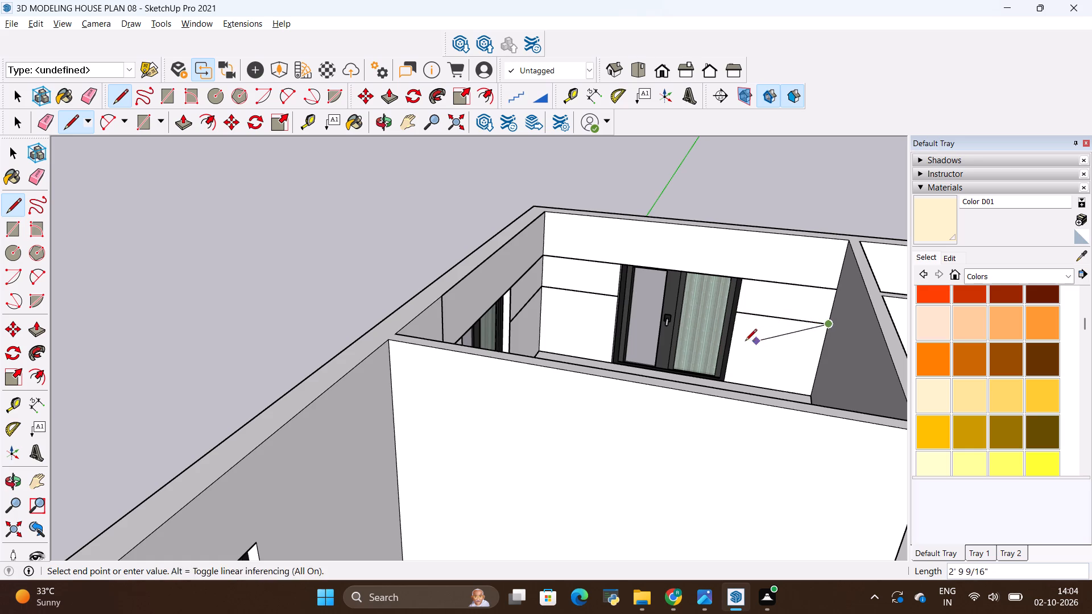
{"action": "key", "text": "Escape"}
Examine the upper cabinet layout in the reference photo against the kitchen walls.
{"action": "scroll", "coordinate": [617, 338], "scroll_direction": "down", "scroll_amount": 3}
{"action": "middle_click_drag", "start_coordinate": [681, 351], "coordinate": [361, 409]}
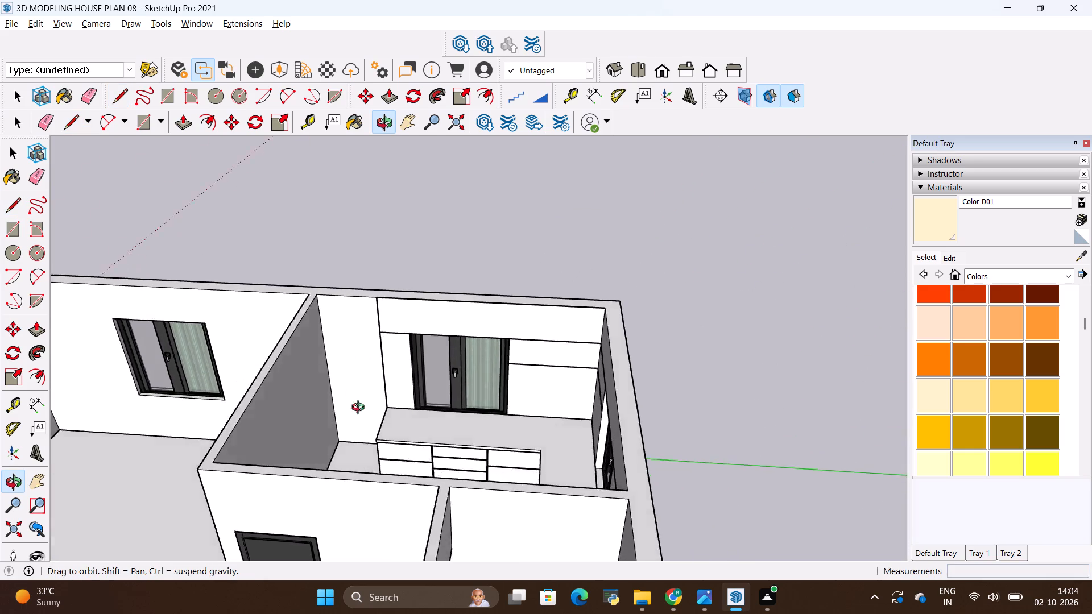
{"action": "middle_click_drag", "start_coordinate": [361, 409], "coordinate": [399, 429]}
{"action": "scroll", "coordinate": [415, 387], "scroll_direction": "up", "scroll_amount": 6}
{"action": "middle_click_drag", "start_coordinate": [432, 373], "coordinate": [429, 290]}
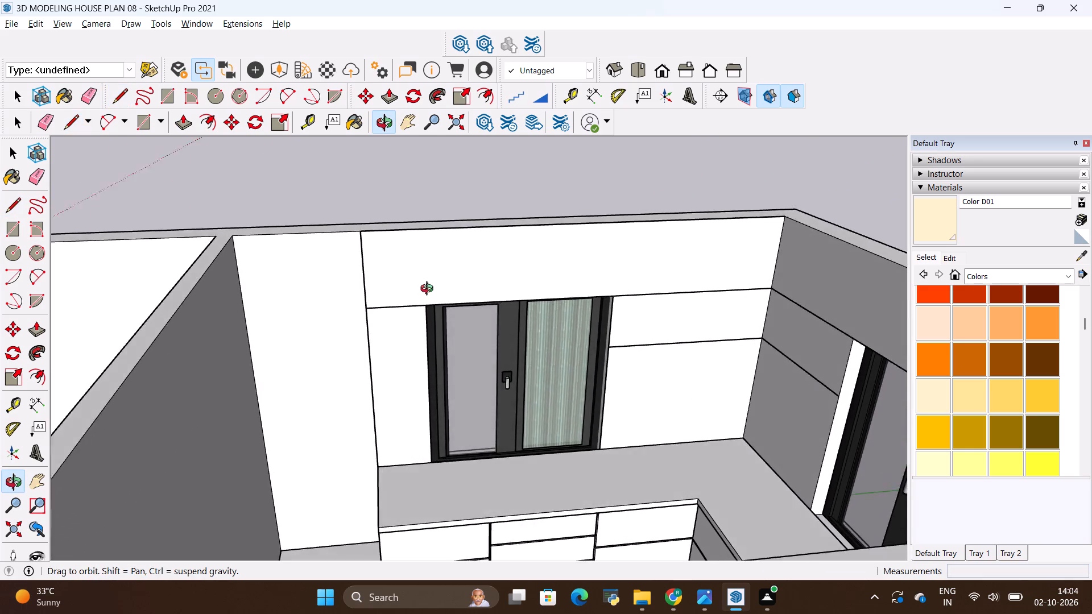
{"action": "middle_click_drag", "start_coordinate": [429, 290], "coordinate": [408, 294]}
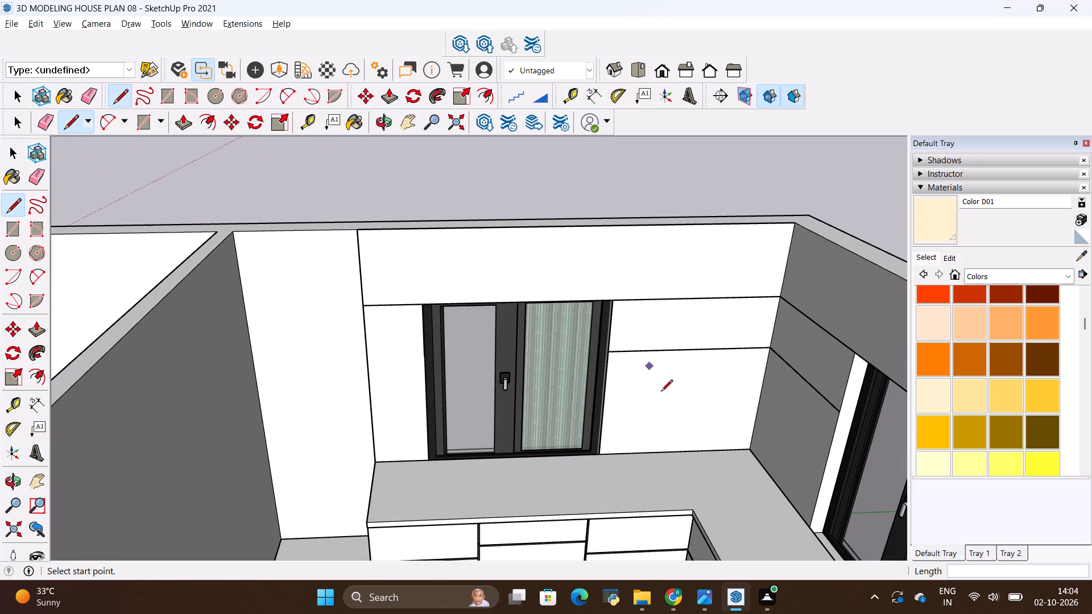
{"action": "scroll", "coordinate": [660, 368], "scroll_direction": "down", "scroll_amount": 1}
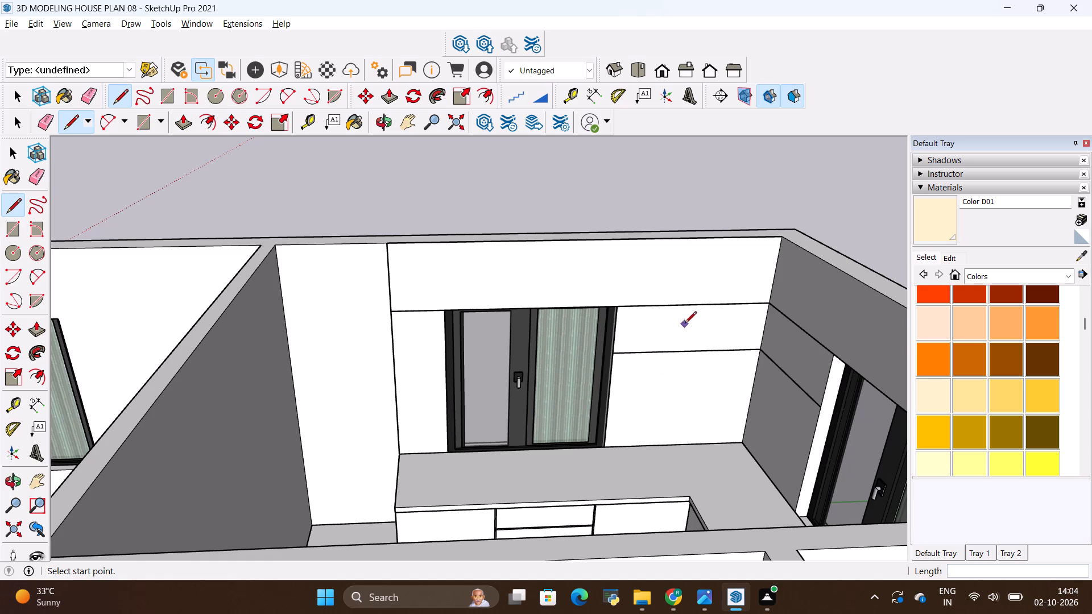
{"action": "key", "text": "alt+Tab"}
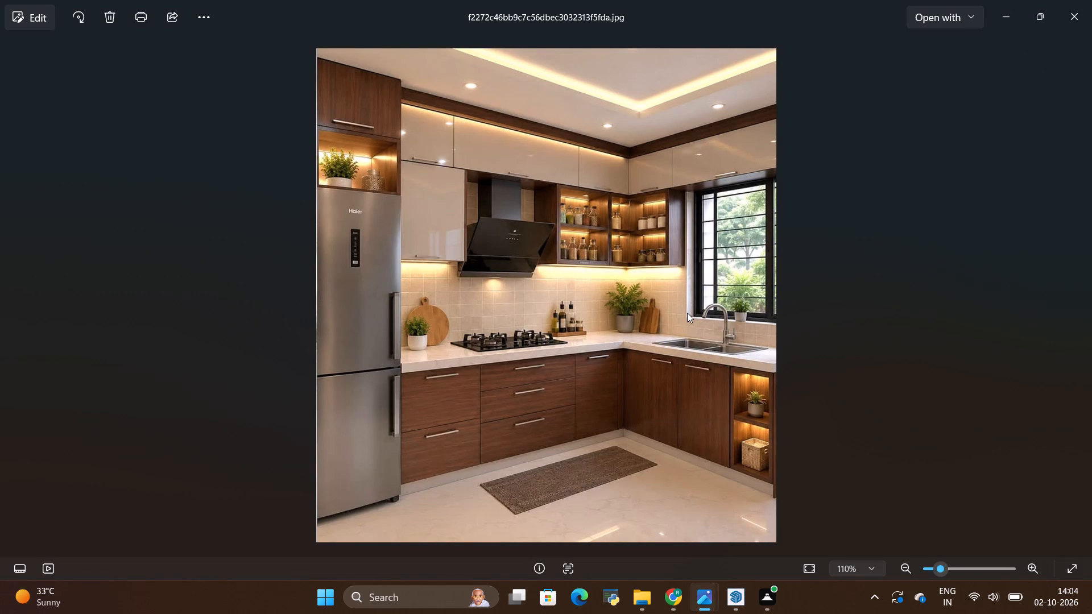
{"action": "key", "text": "alt+Tab"}
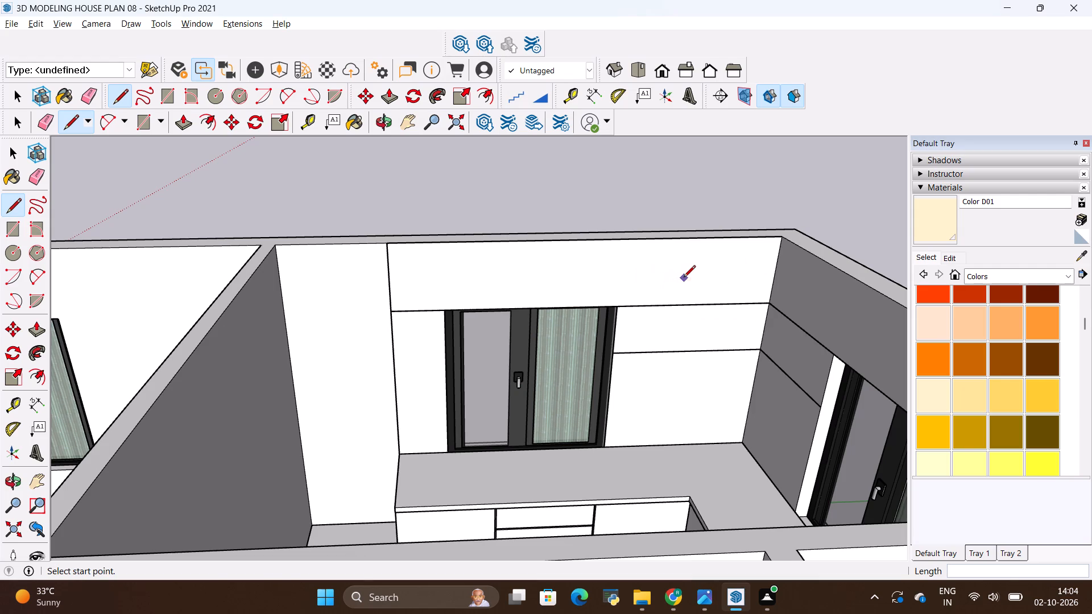
Draw an 11' 3/4" by 2' rectangle over the top strip of the wall above the first window, ending at the corner.
{"action": "key", "text": "p"}
{"action": "left_click", "coordinate": [709, 272]}
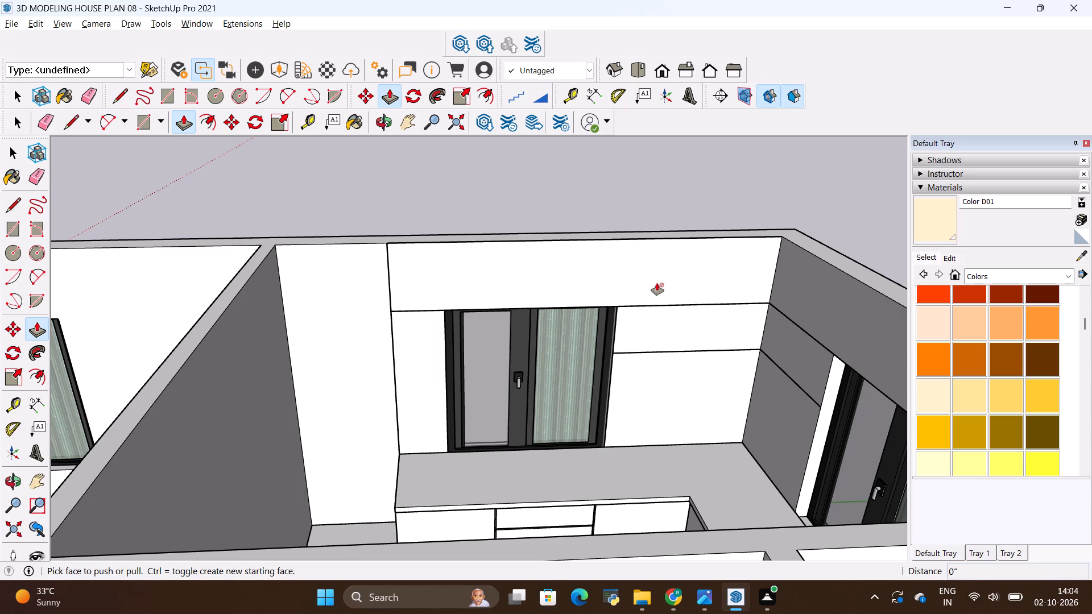
{"action": "key", "text": "r"}
{"action": "left_click", "coordinate": [388, 247]}
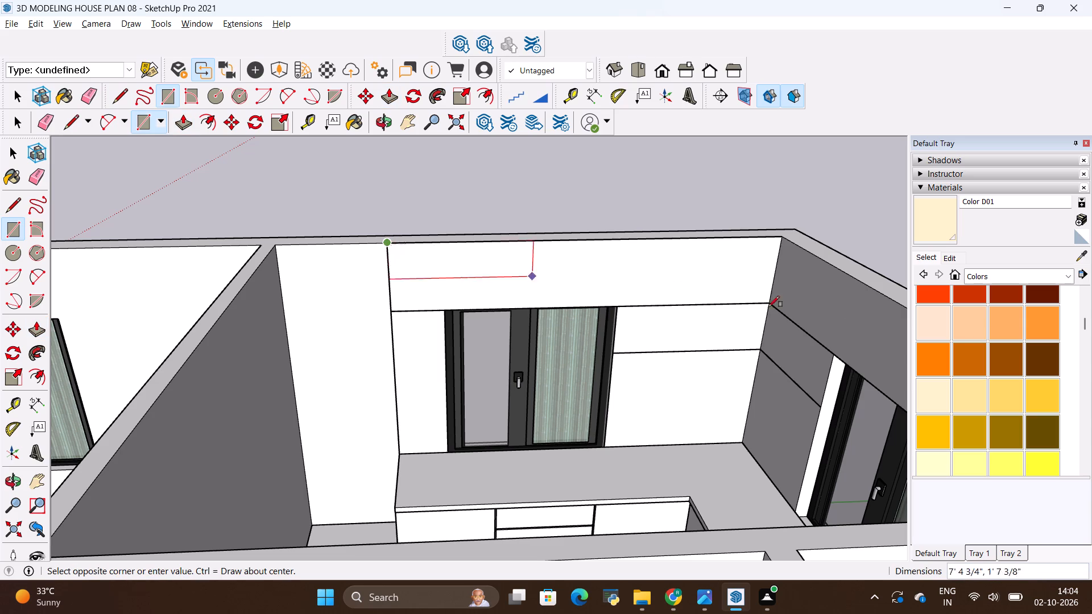
{"action": "left_click", "coordinate": [770, 305]}
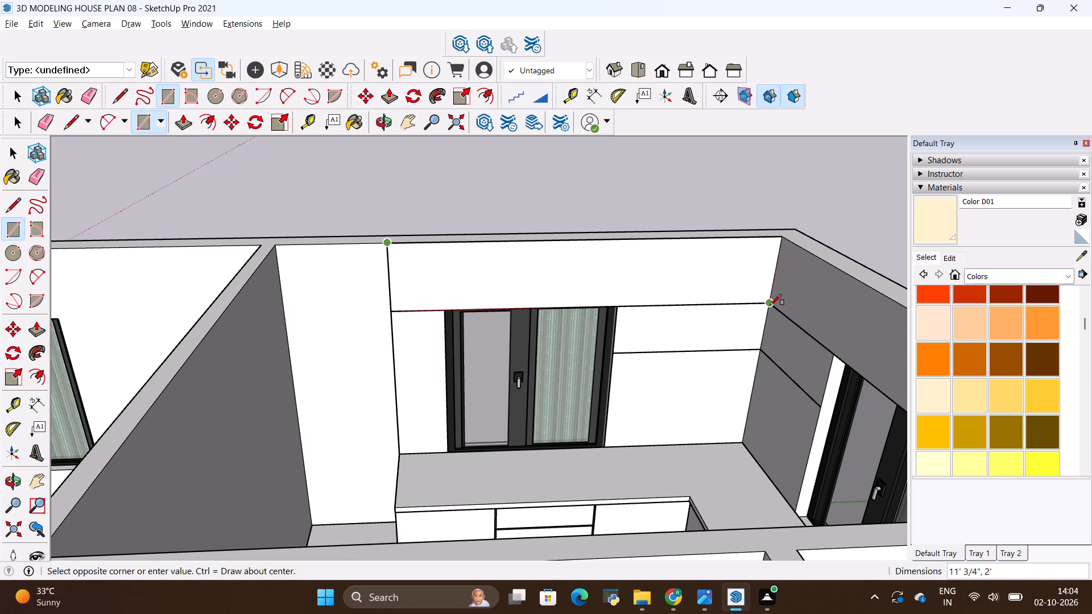
Extrude the top strip above the first window 18" into the kitchen.
{"action": "key", "text": "p"}
{"action": "left_click", "coordinate": [731, 291]}
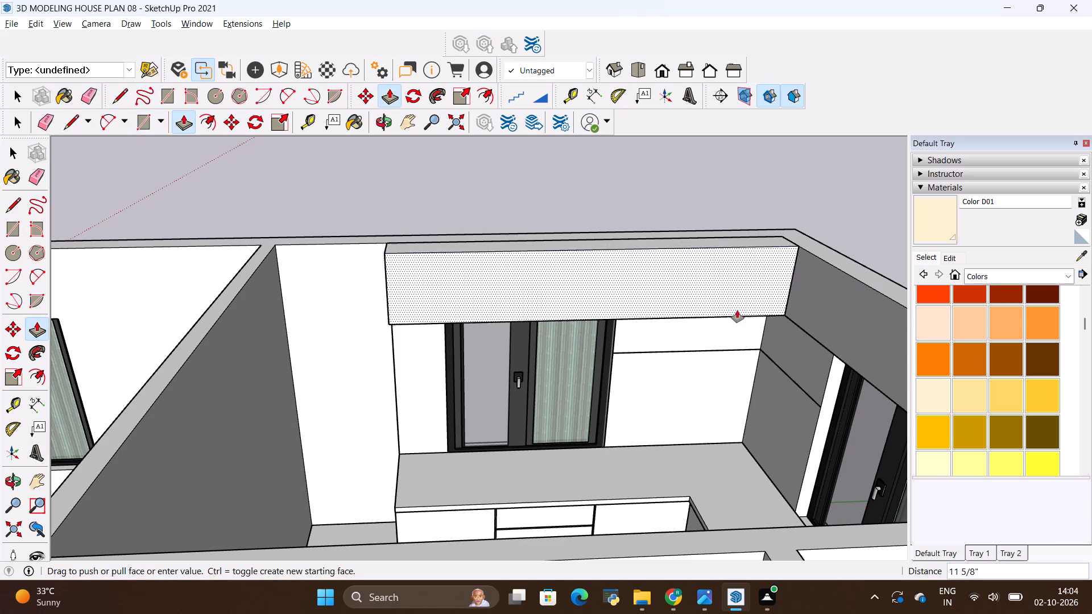
{"action": "key", "text": "BackSpace"}
{"action": "key", "text": "BackSpace"}
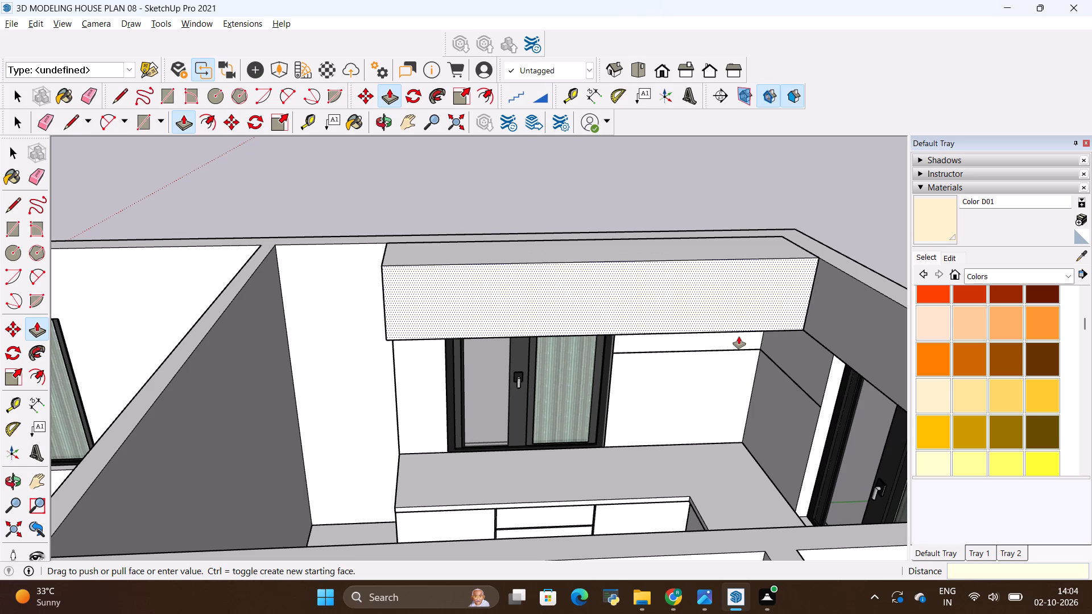
{"action": "key", "text": "BackSpace"}
{"action": "type", "text": "18"}
{"action": "key", "text": "shift+quotedbl"}
{"action": "key", "text": "Return"}
Draw a 10' 6 3/4" by 2' rectangle over the adjoining wall's top strip, from the partition wall to the extruded overhead box.
{"action": "scroll", "coordinate": [727, 254], "scroll_direction": "down", "scroll_amount": 4}
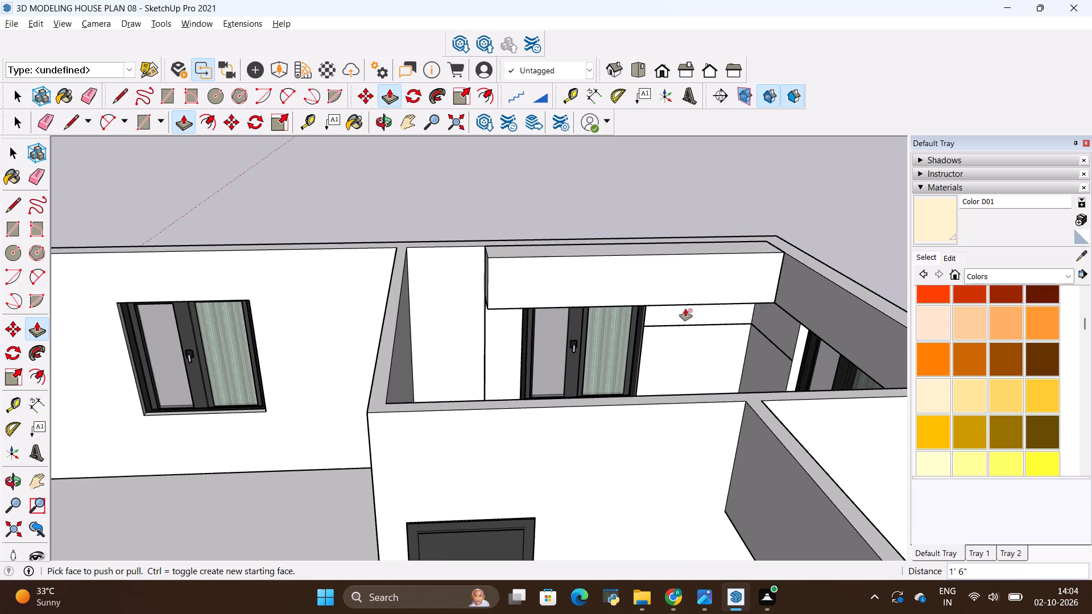
{"action": "middle_click_drag", "start_coordinate": [686, 309], "coordinate": [812, 351]}
{"action": "double_click", "coordinate": [783, 265]}
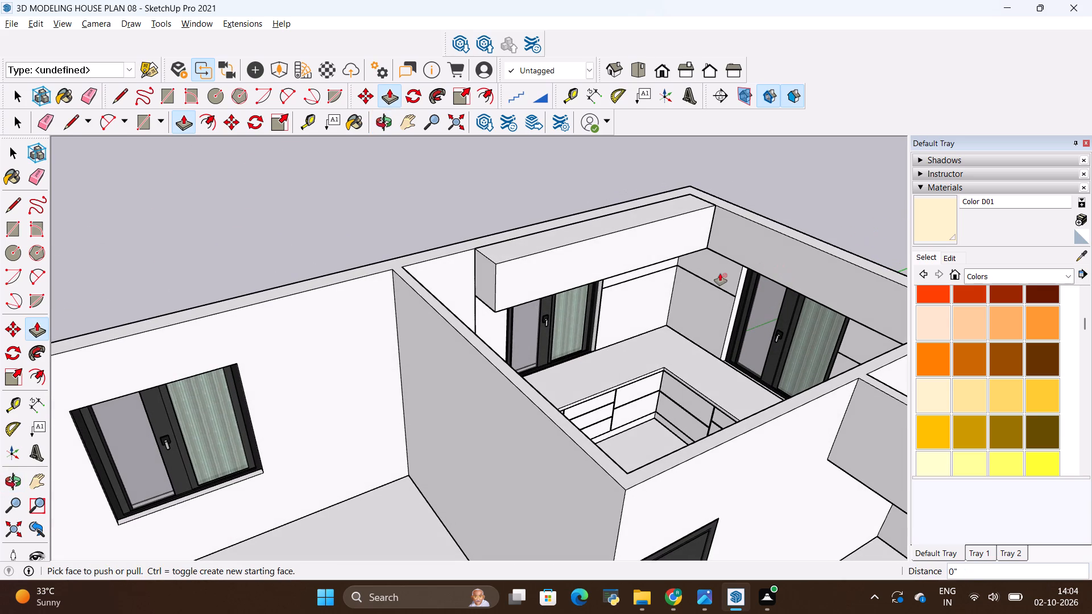
{"action": "key", "text": "p"}
{"action": "left_click", "coordinate": [741, 255]}
{"action": "key", "text": "r"}
{"action": "scroll", "coordinate": [675, 310], "scroll_direction": "down", "scroll_amount": 3}
{"action": "middle_click_drag", "start_coordinate": [643, 352], "coordinate": [734, 403]}
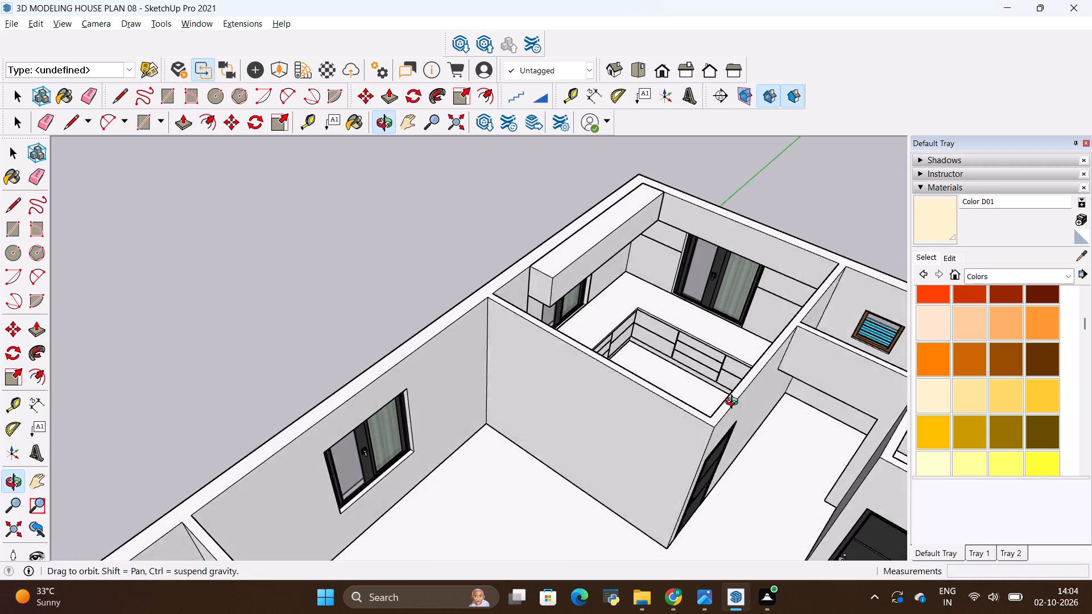
{"action": "middle_click_drag", "start_coordinate": [734, 403], "coordinate": [854, 385]}
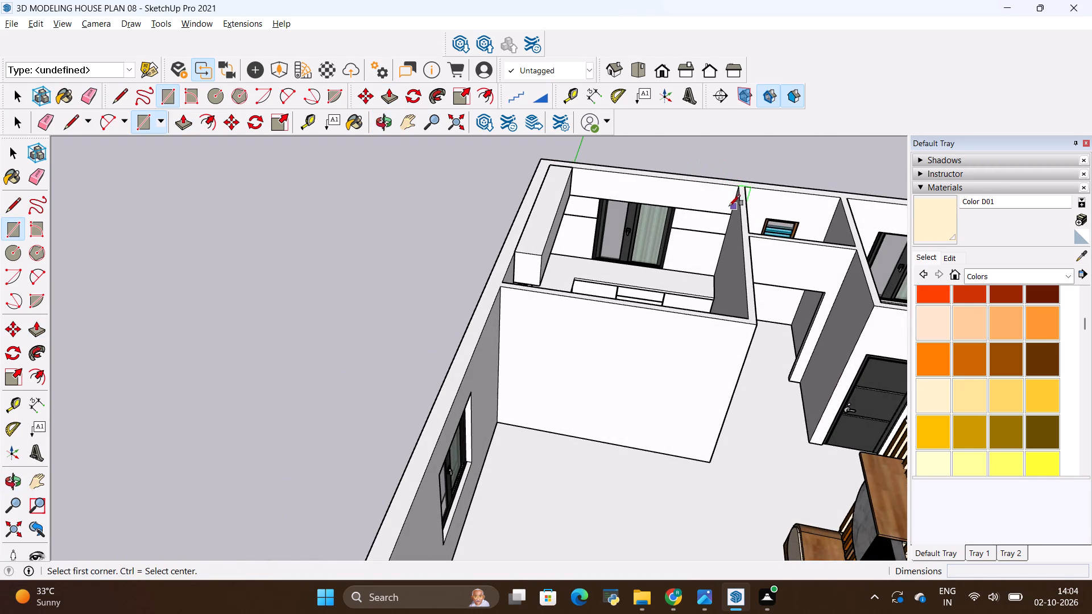
{"action": "left_click", "coordinate": [729, 213]}
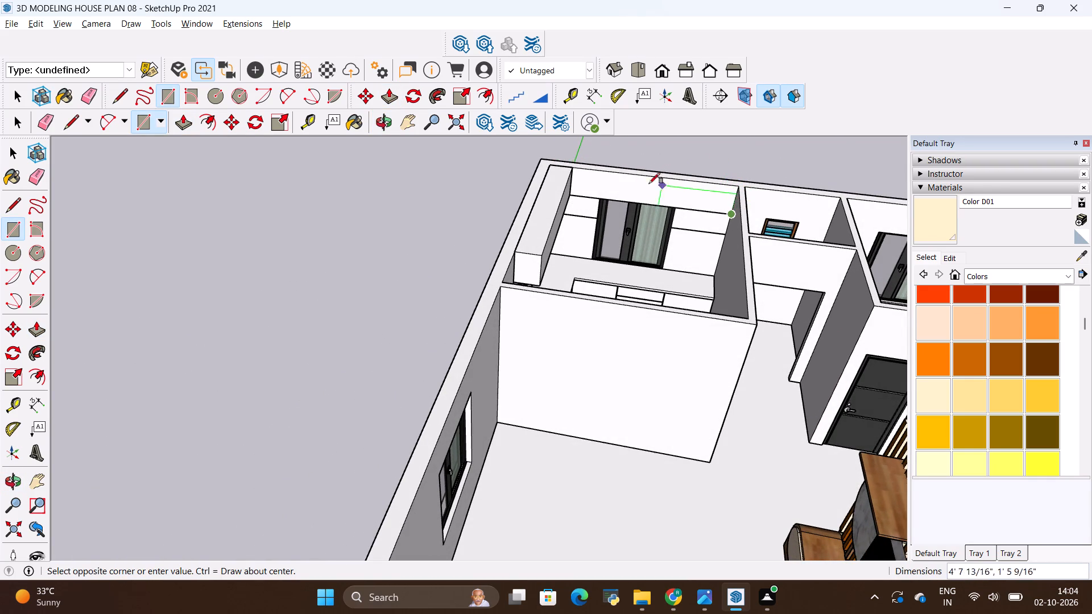
{"action": "left_click", "coordinate": [574, 175]}
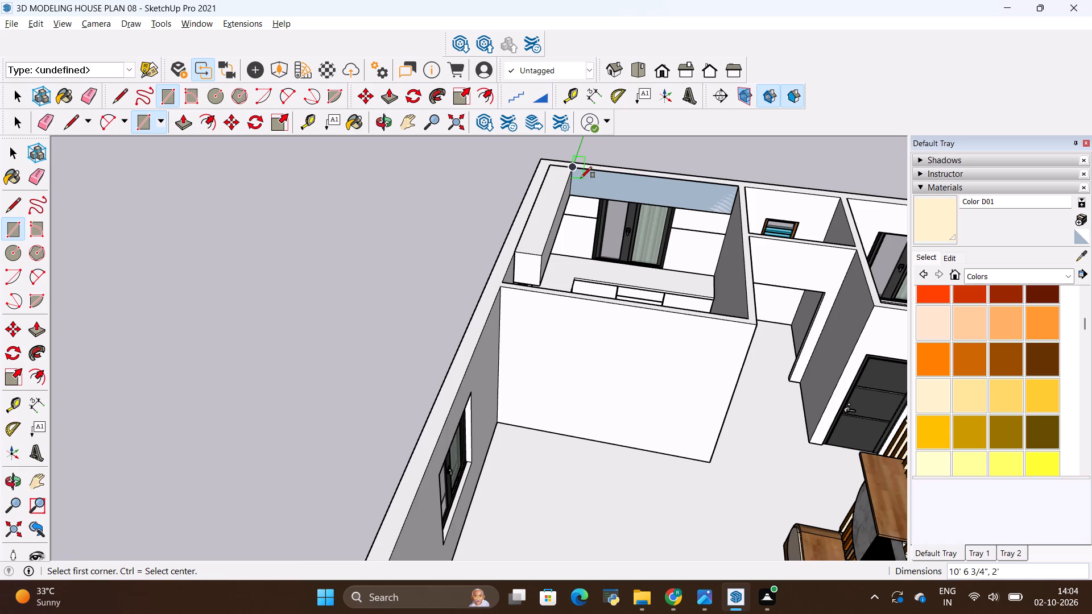
Reverse the new rectangular face above the adjoining wall's window.
{"action": "right_click", "coordinate": [618, 200]}
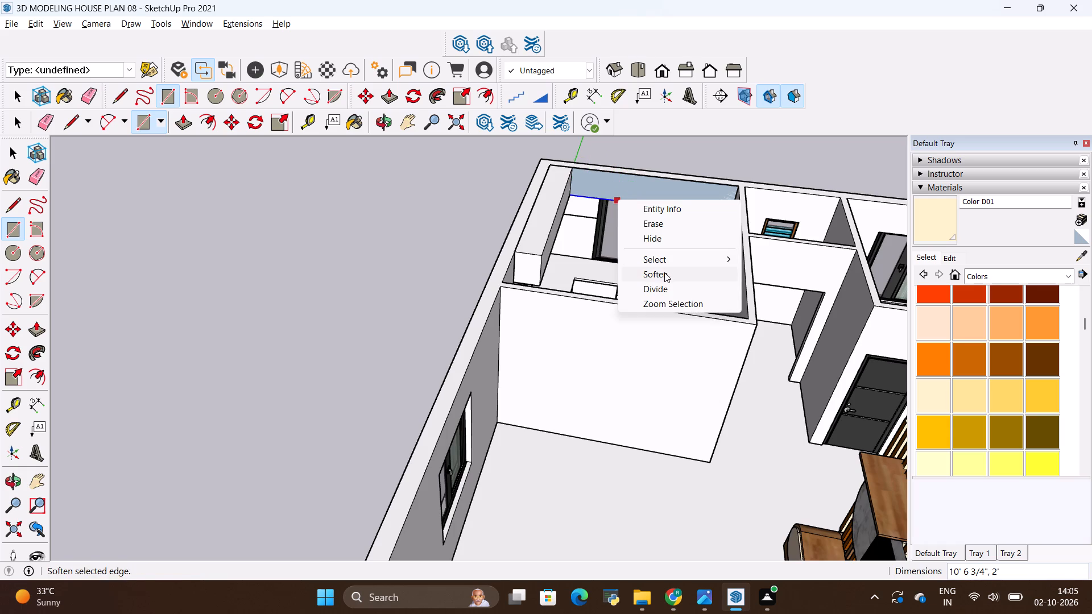
{"action": "left_click", "coordinate": [626, 156]}
{"action": "right_click", "coordinate": [626, 190]}
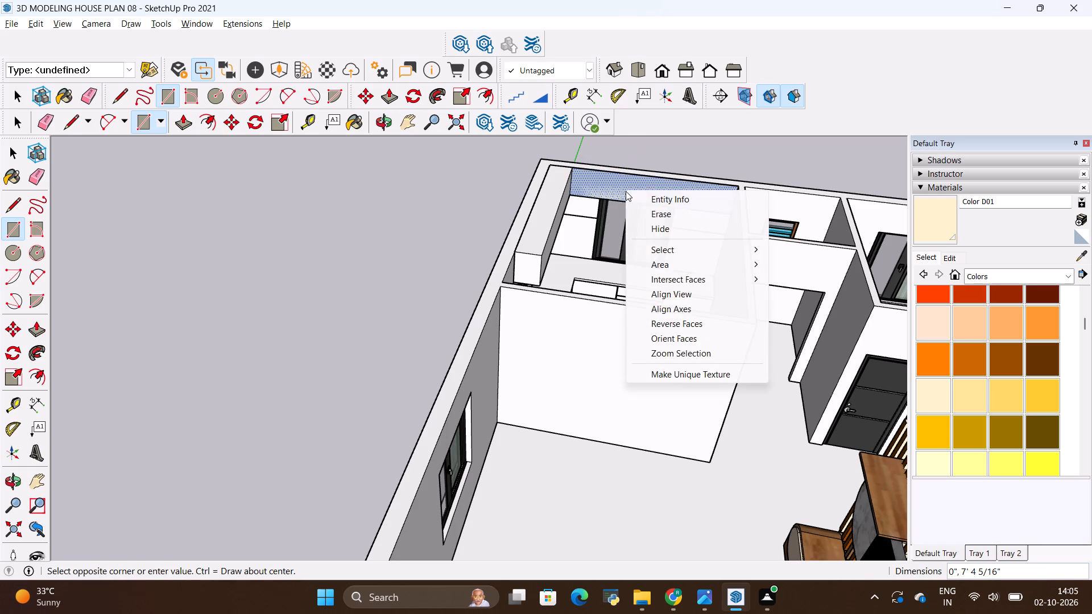
{"action": "left_click", "coordinate": [668, 320]}
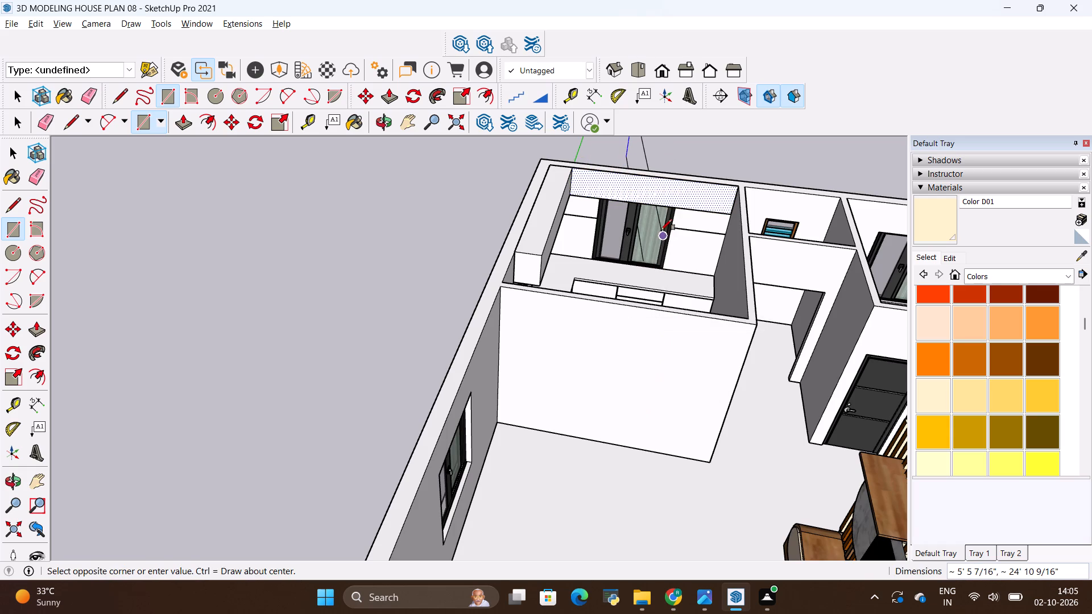
{"action": "key", "text": "Escape"}
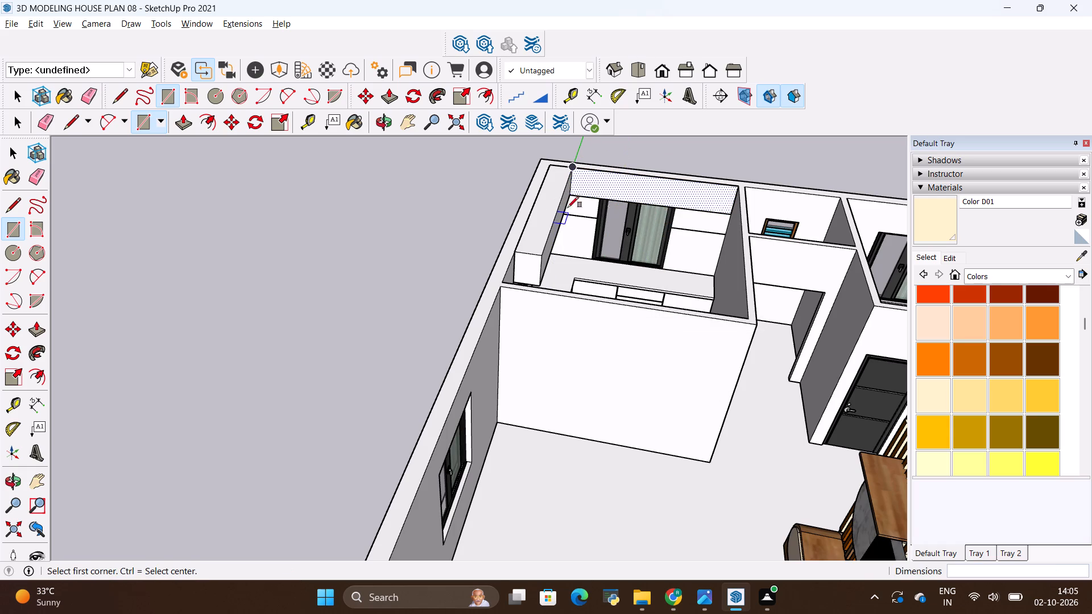
Extrude the adjoining wall's top rectangle 18" into the kitchen.
{"action": "key", "text": "p"}
{"action": "left_click", "coordinate": [614, 193]}
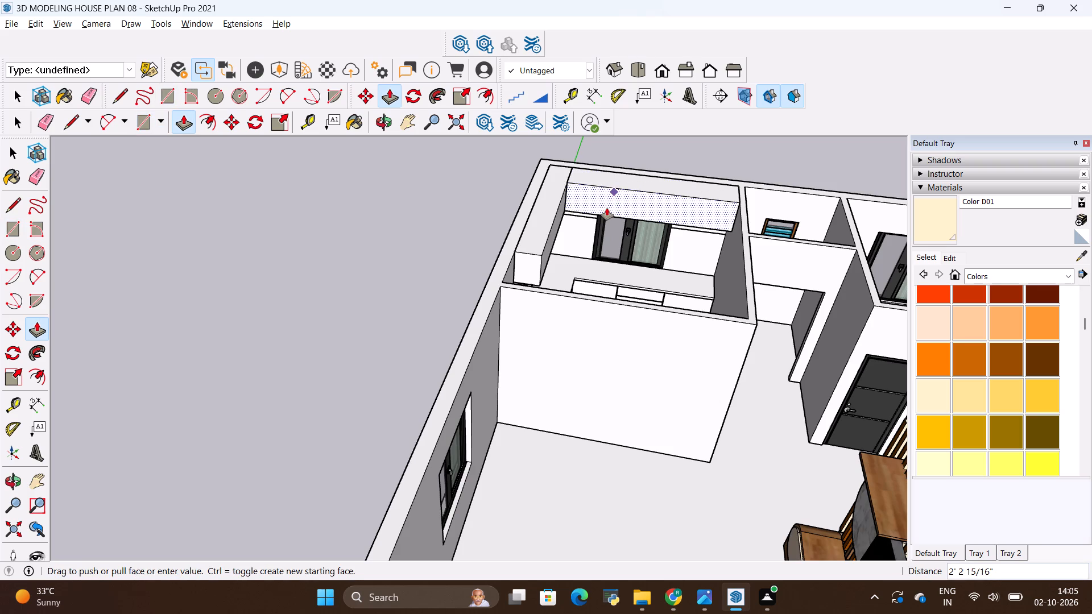
{"action": "key", "text": "BackSpace"}
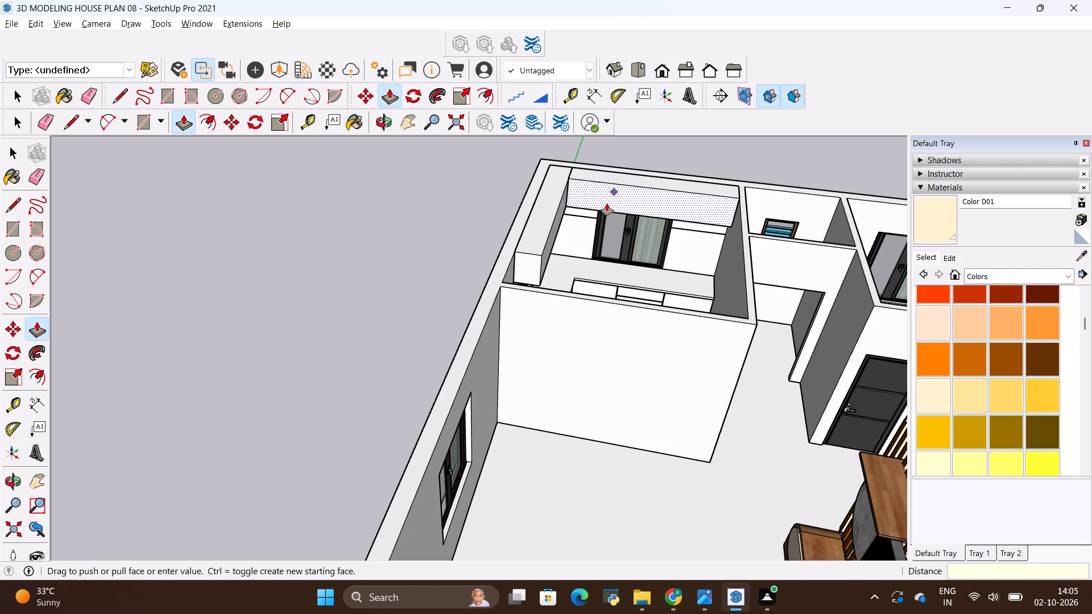
{"action": "key", "text": "BackSpace"}
{"action": "type", "text": "18"}
{"action": "key", "text": "shift+quotedbl"}
{"action": "key", "text": "Return"}
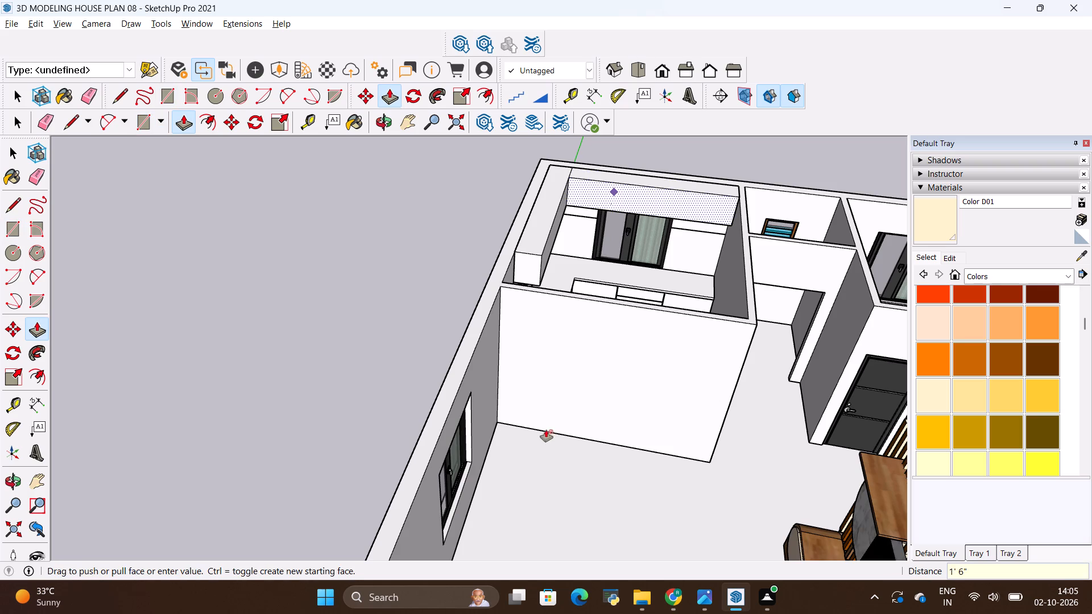
Erase the edge separating the top faces of the two overhead boxes at the corner.
{"action": "scroll", "coordinate": [541, 362], "scroll_direction": "down", "scroll_amount": 3}
{"action": "scroll", "coordinate": [607, 210], "scroll_direction": "up", "scroll_amount": 5}
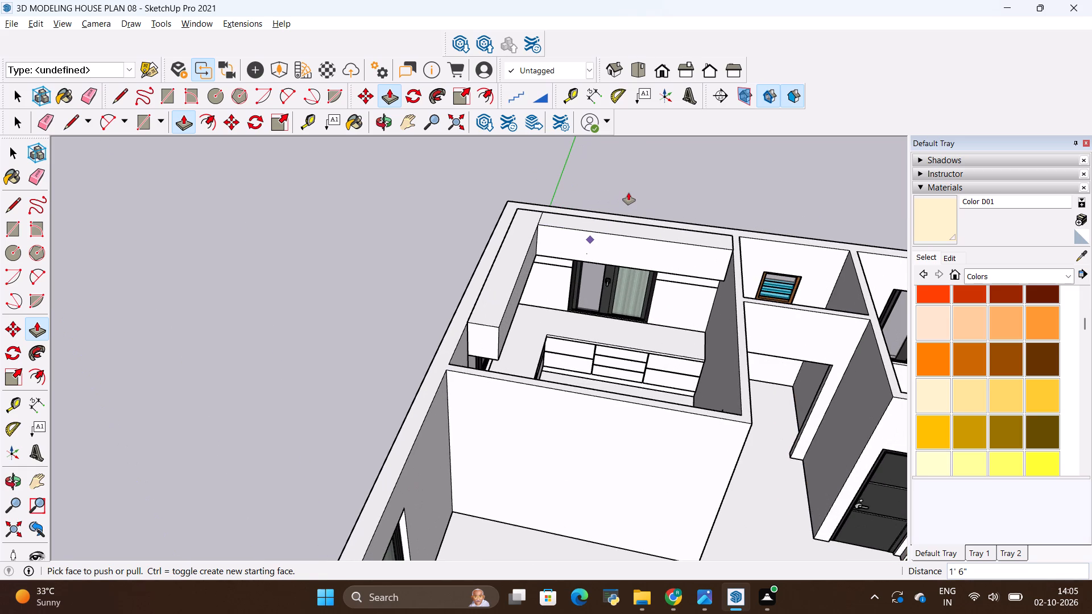
{"action": "scroll", "coordinate": [630, 193], "scroll_direction": "up", "scroll_amount": 3}
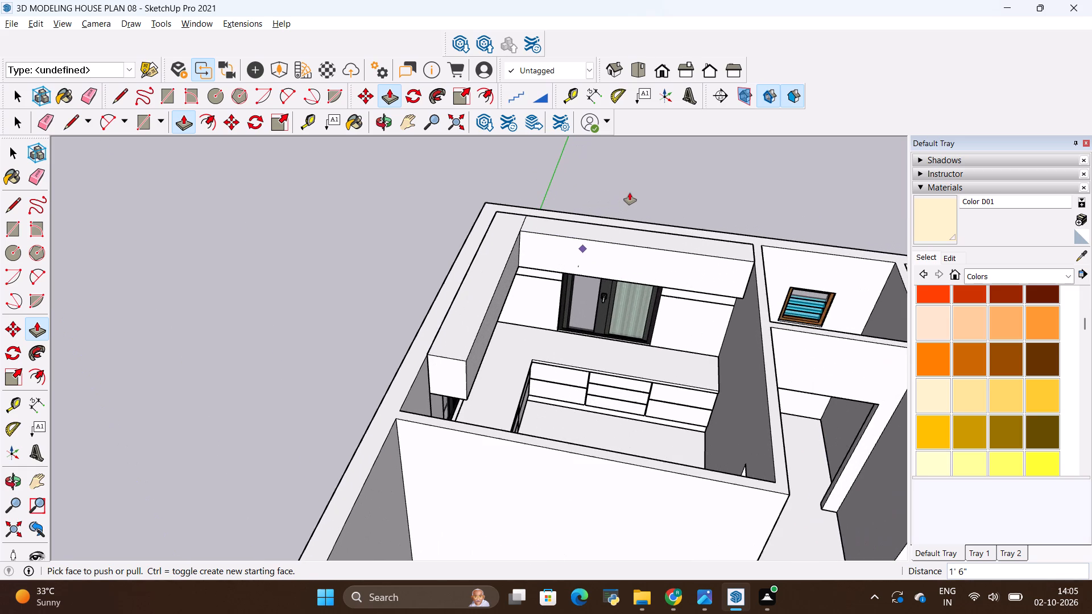
{"action": "middle_click_drag", "start_coordinate": [693, 279], "coordinate": [558, 268]}
{"action": "scroll", "coordinate": [572, 225], "scroll_direction": "up", "scroll_amount": 4}
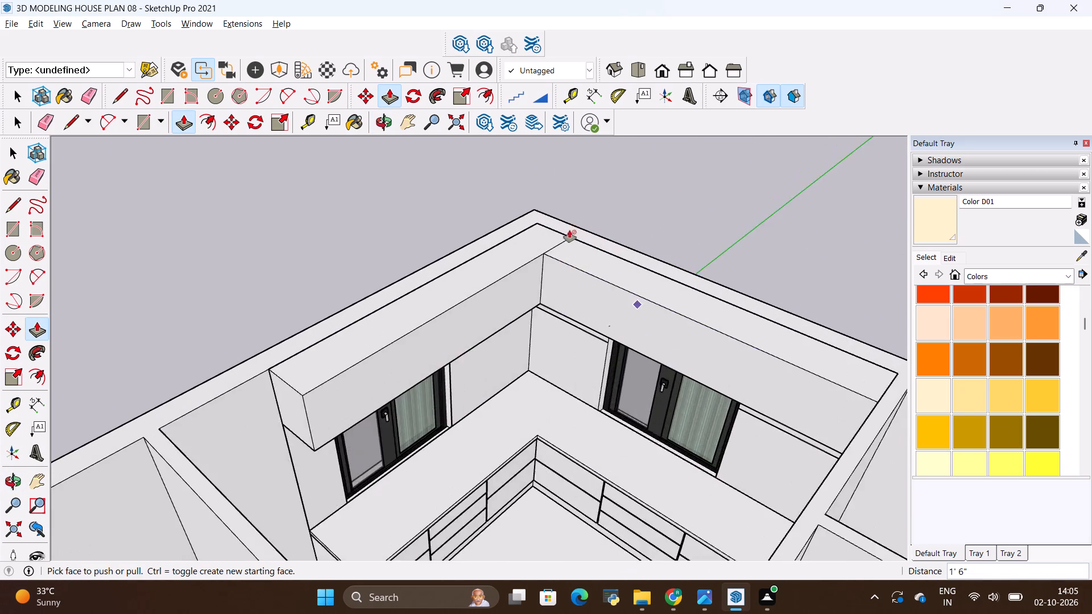
{"action": "scroll", "coordinate": [569, 230], "scroll_direction": "up", "scroll_amount": 5}
{"action": "key", "text": "e"}
{"action": "left_click_drag", "start_coordinate": [549, 258], "coordinate": [560, 273]}
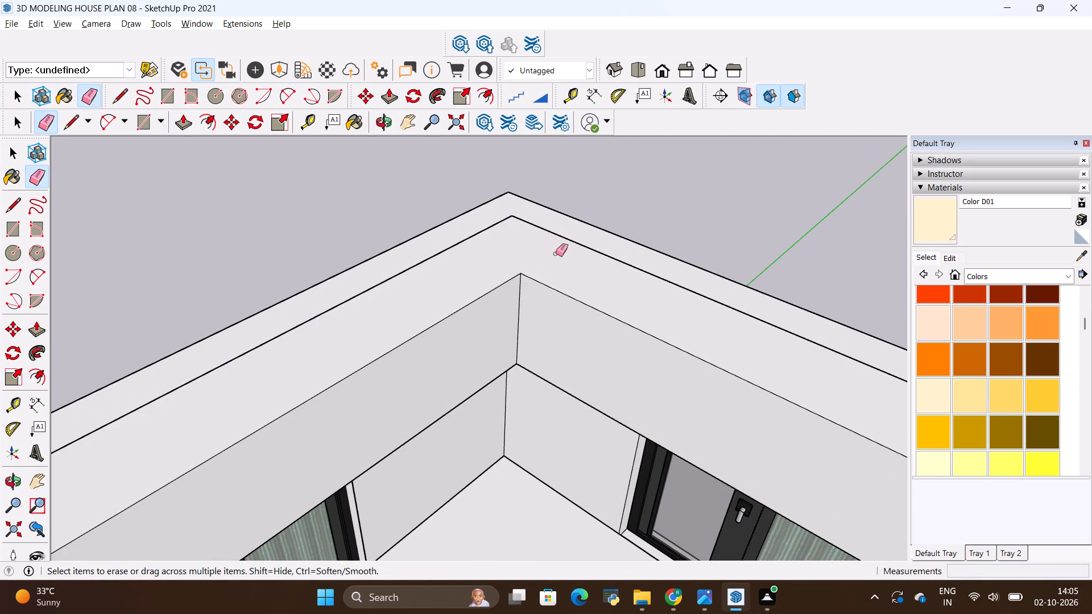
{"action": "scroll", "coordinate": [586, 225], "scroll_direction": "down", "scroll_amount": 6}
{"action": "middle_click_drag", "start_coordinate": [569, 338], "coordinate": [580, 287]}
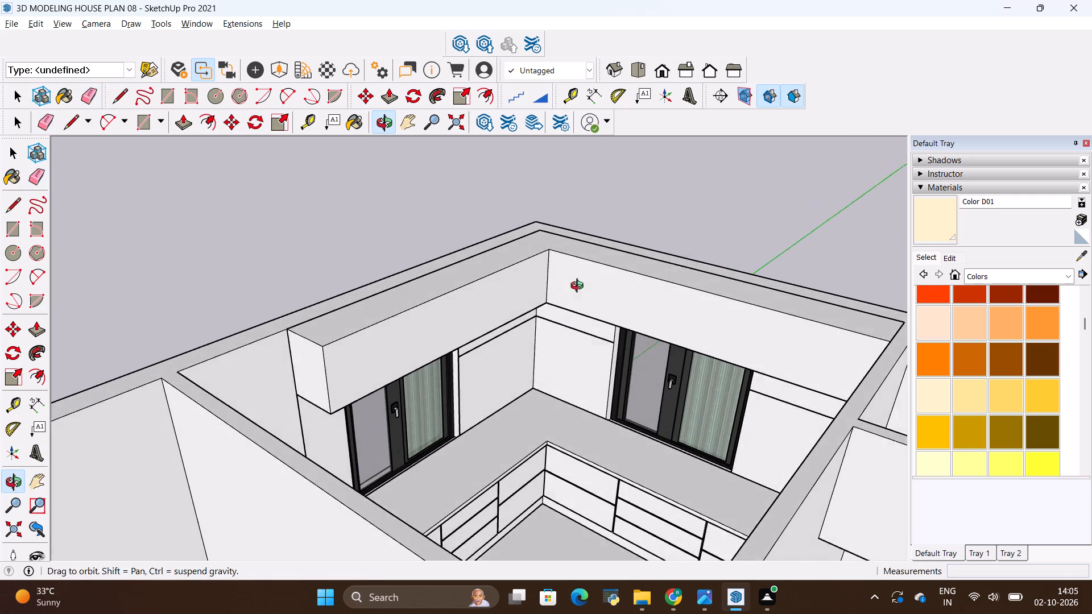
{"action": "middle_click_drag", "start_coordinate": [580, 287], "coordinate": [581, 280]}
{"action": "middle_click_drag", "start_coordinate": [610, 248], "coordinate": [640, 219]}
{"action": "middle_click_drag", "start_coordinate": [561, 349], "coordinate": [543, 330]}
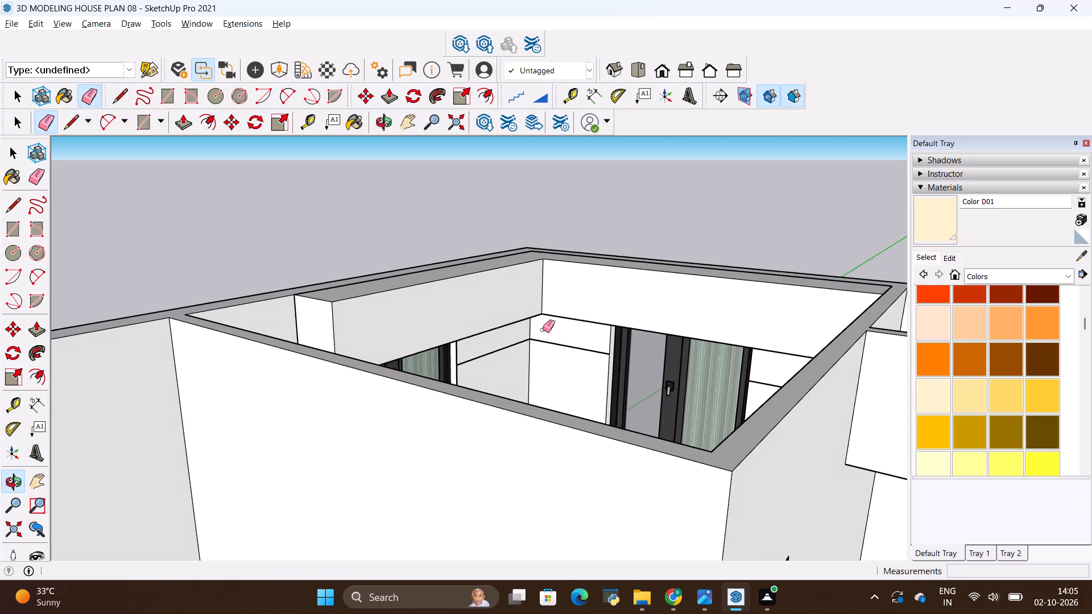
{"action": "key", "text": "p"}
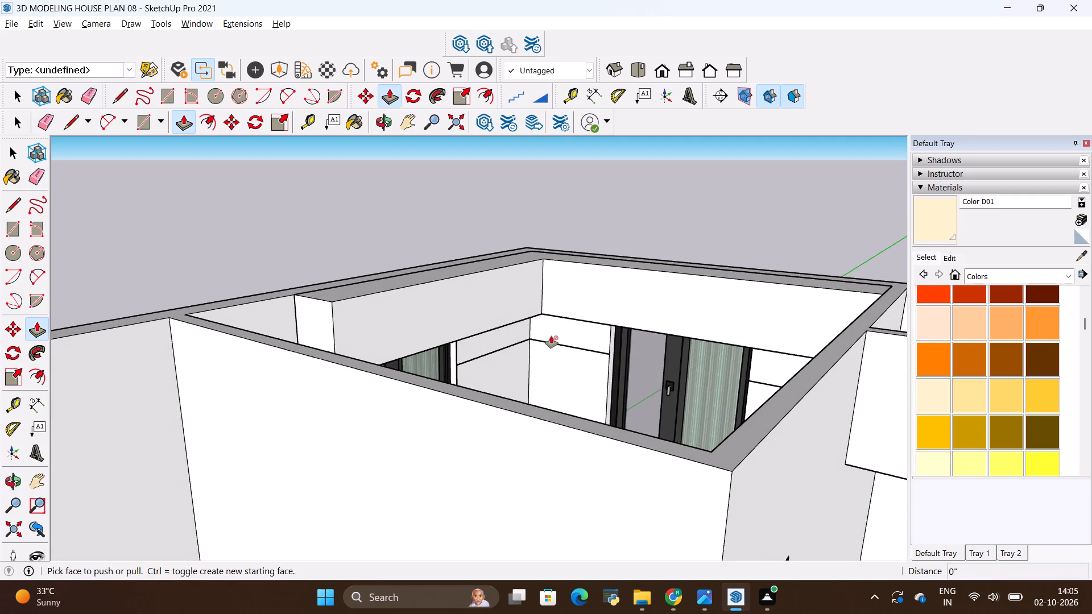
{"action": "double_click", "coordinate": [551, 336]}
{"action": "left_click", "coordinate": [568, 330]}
Draw rectangles over the upper wall strips on both sides of the adjoining wall's window, the partition-side one 3' 6 3/8" by 1' 6".
{"action": "middle_click_drag", "start_coordinate": [581, 363], "coordinate": [792, 365]}
{"action": "middle_click_drag", "start_coordinate": [724, 378], "coordinate": [686, 405]}
{"action": "scroll", "coordinate": [686, 387], "scroll_direction": "down", "scroll_amount": 1}
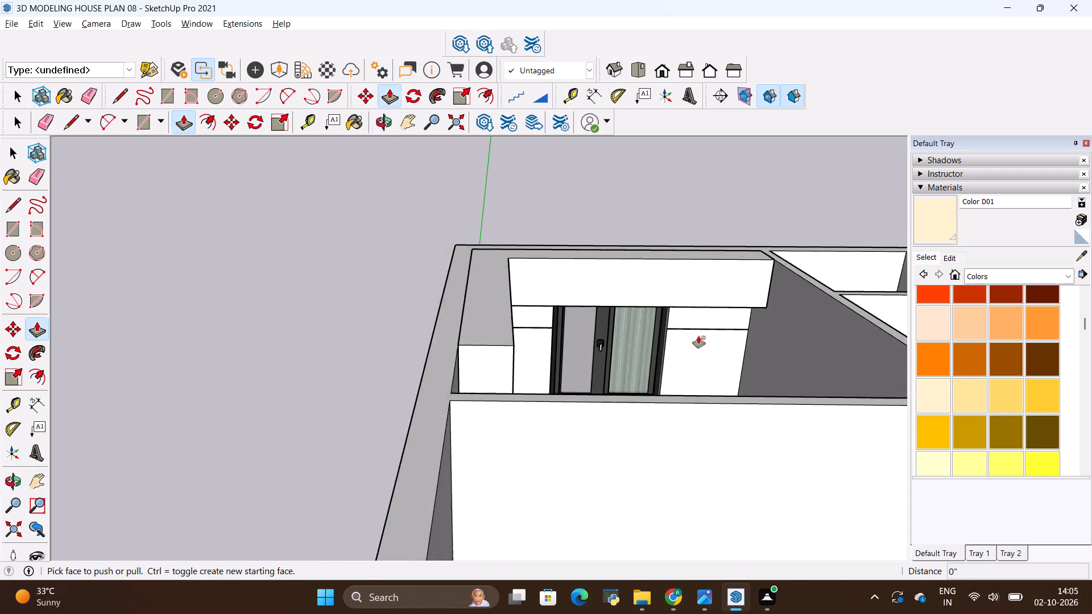
{"action": "scroll", "coordinate": [702, 327], "scroll_direction": "up", "scroll_amount": 8}
{"action": "scroll", "coordinate": [769, 325], "scroll_direction": "up", "scroll_amount": 1}
{"action": "middle_click_drag", "start_coordinate": [769, 325], "coordinate": [733, 223]}
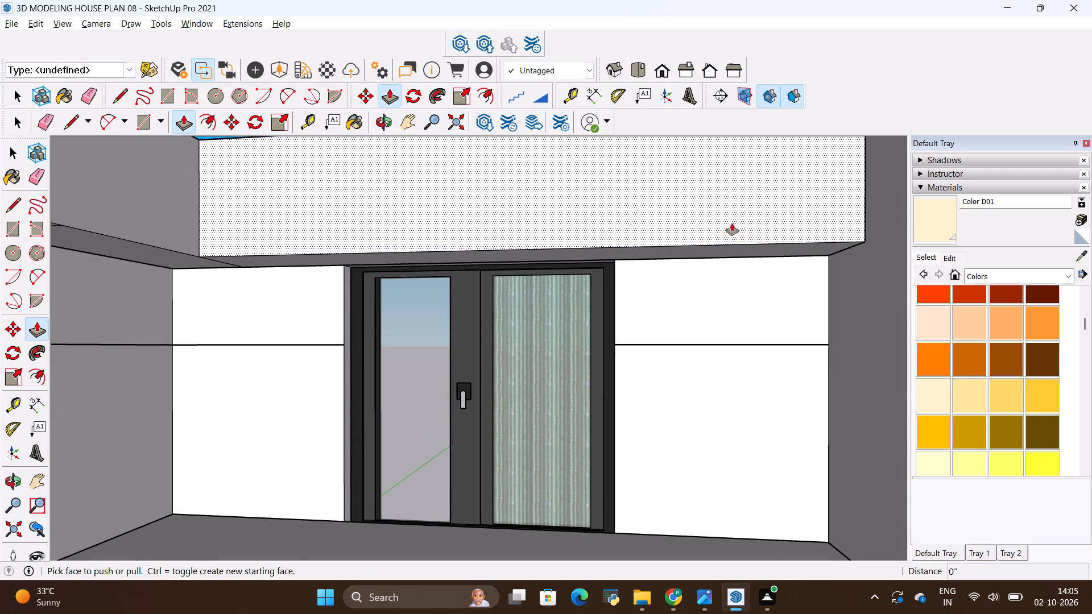
{"action": "key", "text": "r"}
{"action": "left_click", "coordinate": [619, 347]}
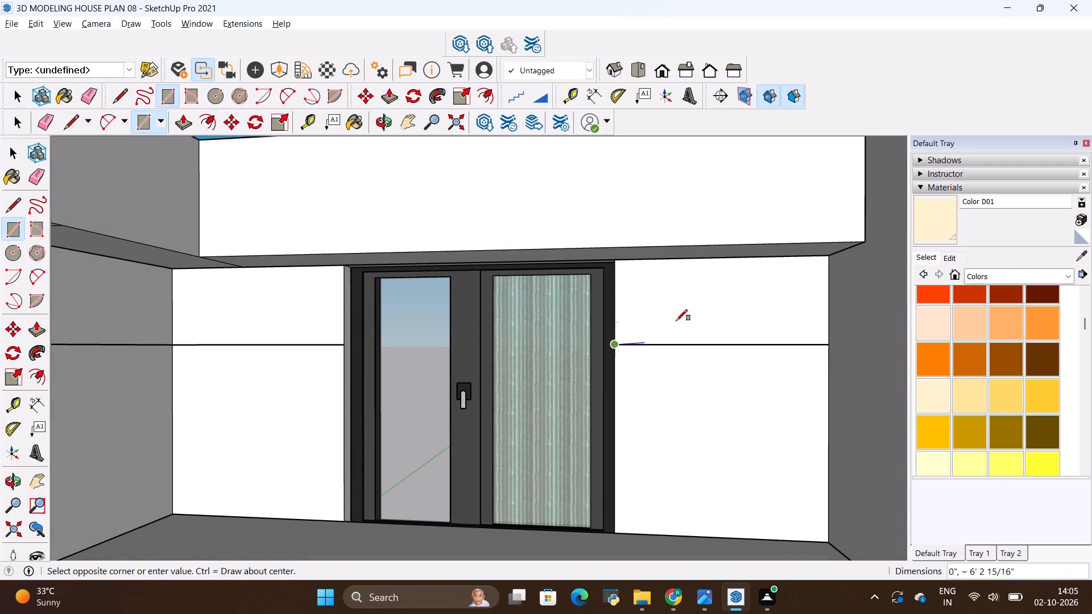
{"action": "left_click", "coordinate": [829, 258]}
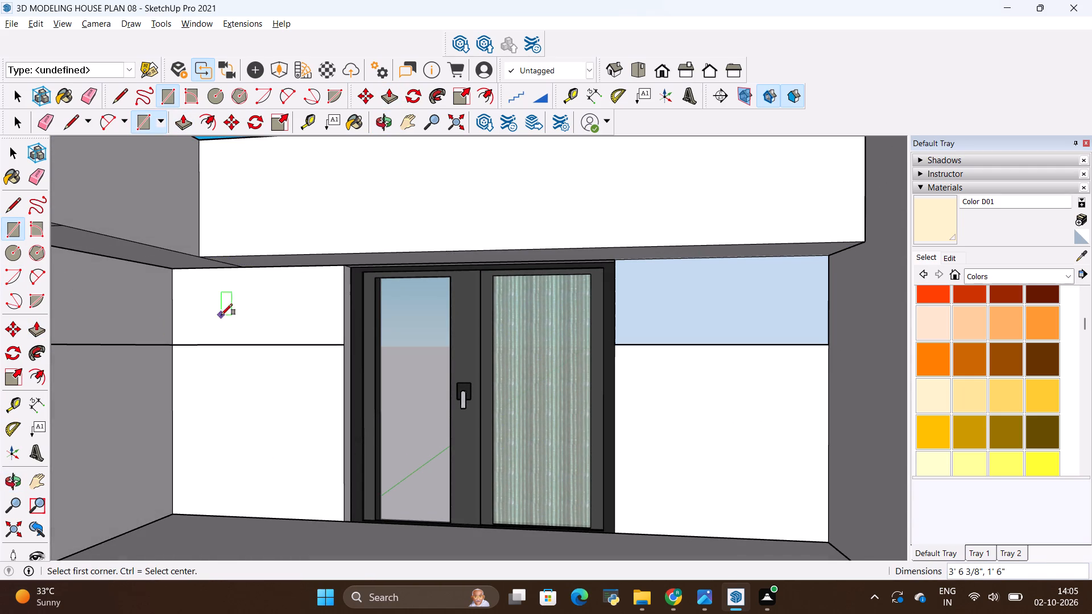
{"action": "left_click", "coordinate": [179, 269]}
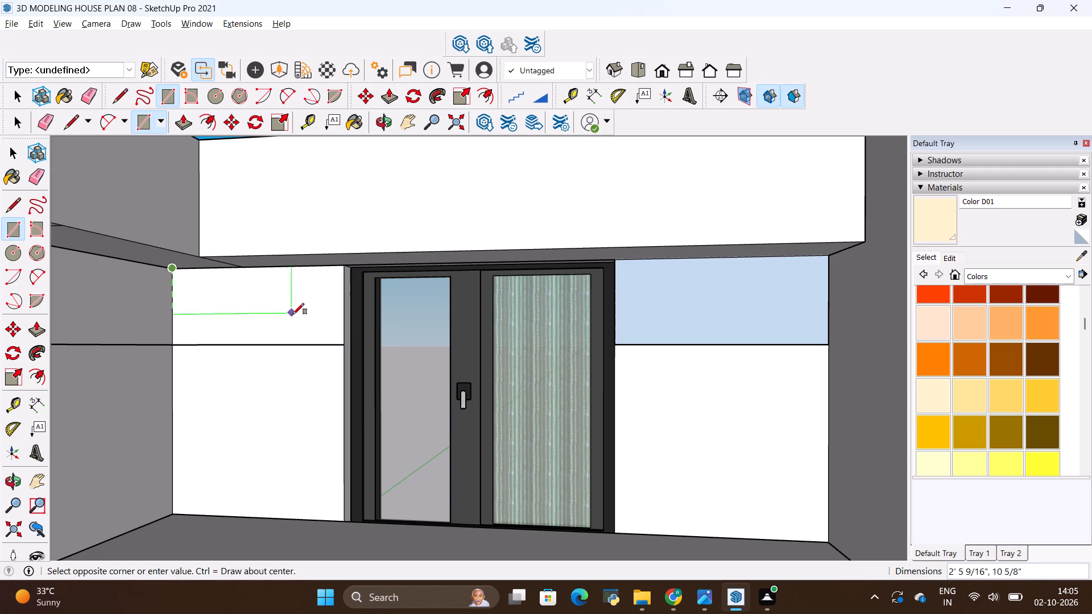
{"action": "left_click", "coordinate": [341, 343]}
Draw a rectangle over the other wall's upper strip, from its window to the room corner beneath the overhead box.
{"action": "scroll", "coordinate": [324, 278], "scroll_direction": "down", "scroll_amount": 3}
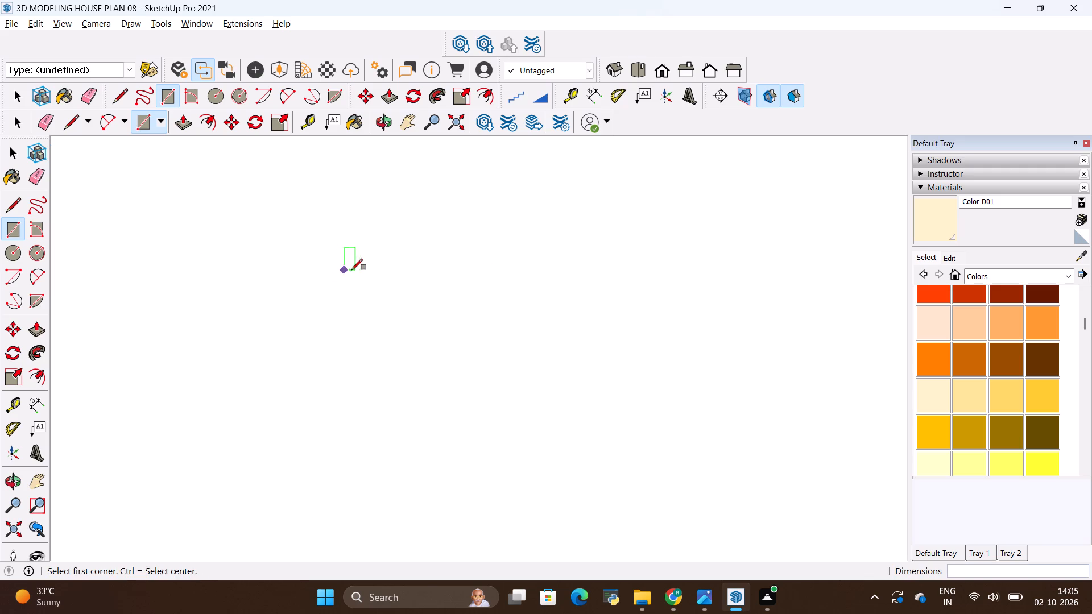
{"action": "scroll", "coordinate": [362, 274], "scroll_direction": "up", "scroll_amount": 20}
{"action": "scroll", "coordinate": [362, 274], "scroll_direction": "up", "scroll_amount": 4}
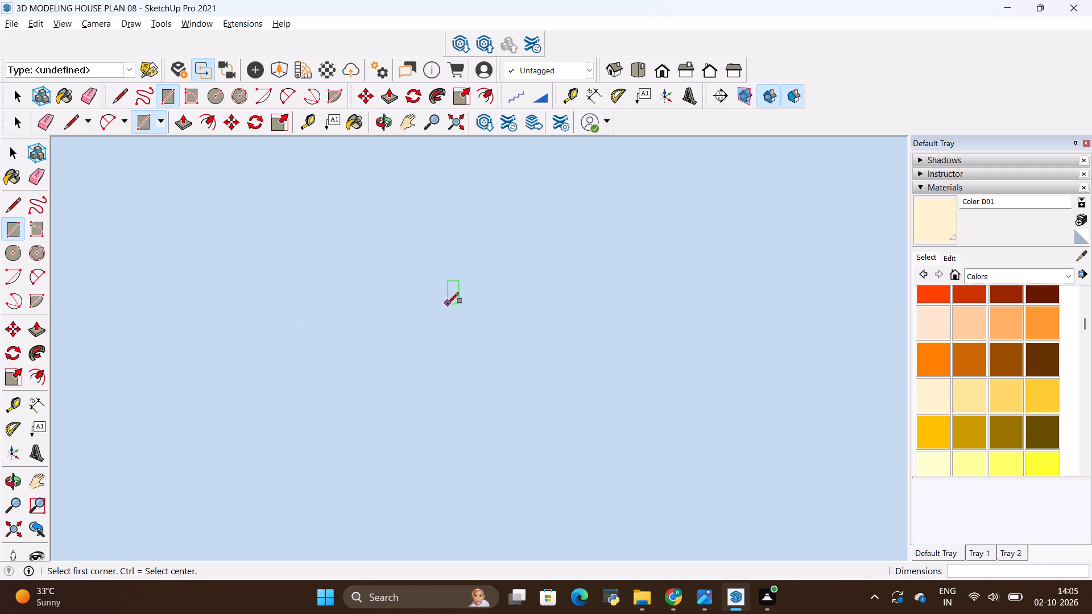
{"action": "scroll", "coordinate": [475, 300], "scroll_direction": "up", "scroll_amount": 20}
{"action": "scroll", "coordinate": [475, 300], "scroll_direction": "up", "scroll_amount": 16}
{"action": "scroll", "coordinate": [514, 293], "scroll_direction": "down", "scroll_amount": 7}
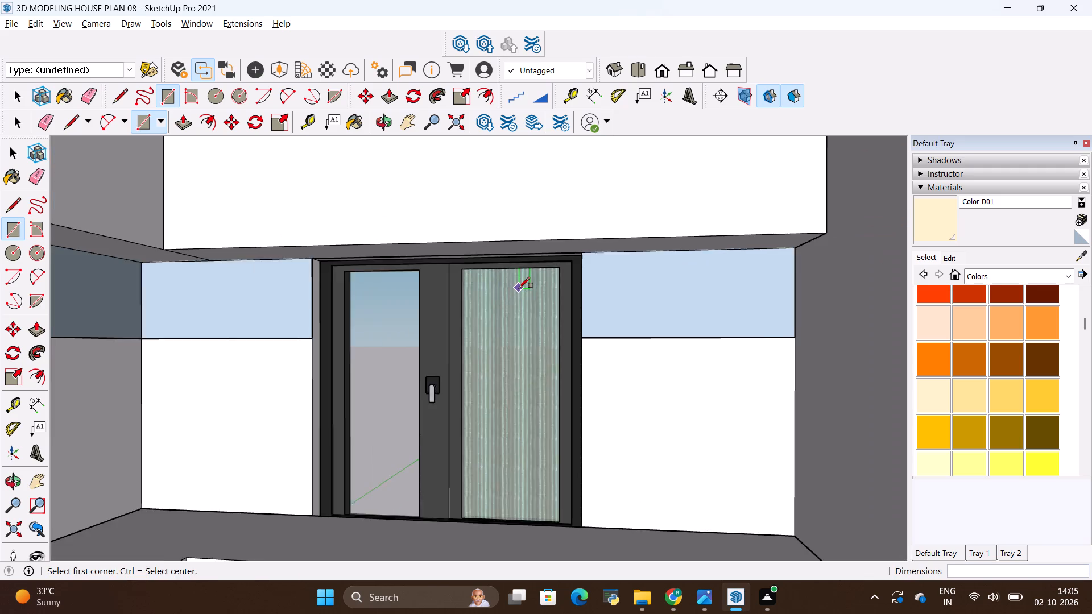
{"action": "scroll", "coordinate": [519, 288], "scroll_direction": "down", "scroll_amount": 7}
{"action": "scroll", "coordinate": [531, 264], "scroll_direction": "down", "scroll_amount": 20}
{"action": "scroll", "coordinate": [531, 264], "scroll_direction": "down", "scroll_amount": 11}
{"action": "scroll", "coordinate": [543, 248], "scroll_direction": "up", "scroll_amount": 1}
{"action": "scroll", "coordinate": [543, 248], "scroll_direction": "down", "scroll_amount": 6}
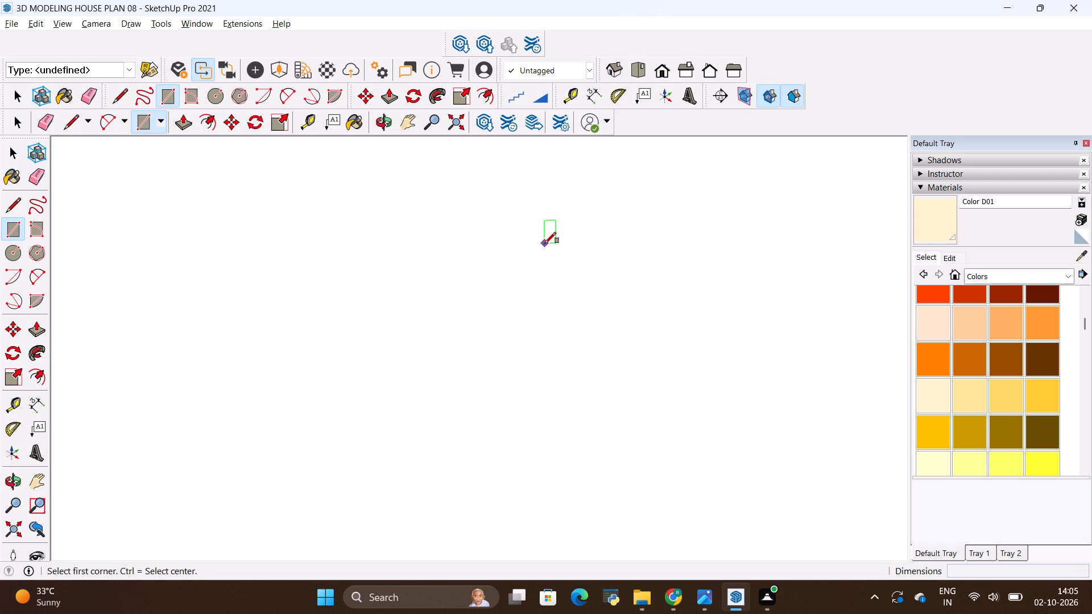
{"action": "scroll", "coordinate": [545, 243], "scroll_direction": "down", "scroll_amount": 12}
{"action": "middle_click_drag", "start_coordinate": [555, 233], "coordinate": [535, 551], "text": "shift"}
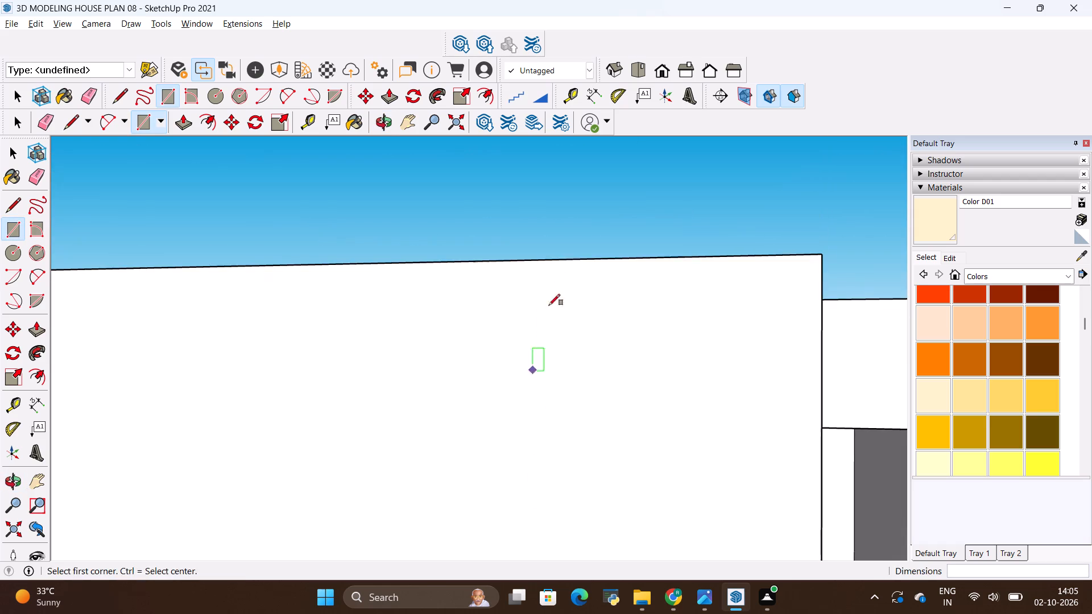
{"action": "middle_click_drag", "start_coordinate": [558, 285], "coordinate": [562, 465]}
{"action": "scroll", "coordinate": [328, 163], "scroll_direction": "up", "scroll_amount": 2}
{"action": "middle_click_drag", "start_coordinate": [481, 314], "coordinate": [275, 255]}
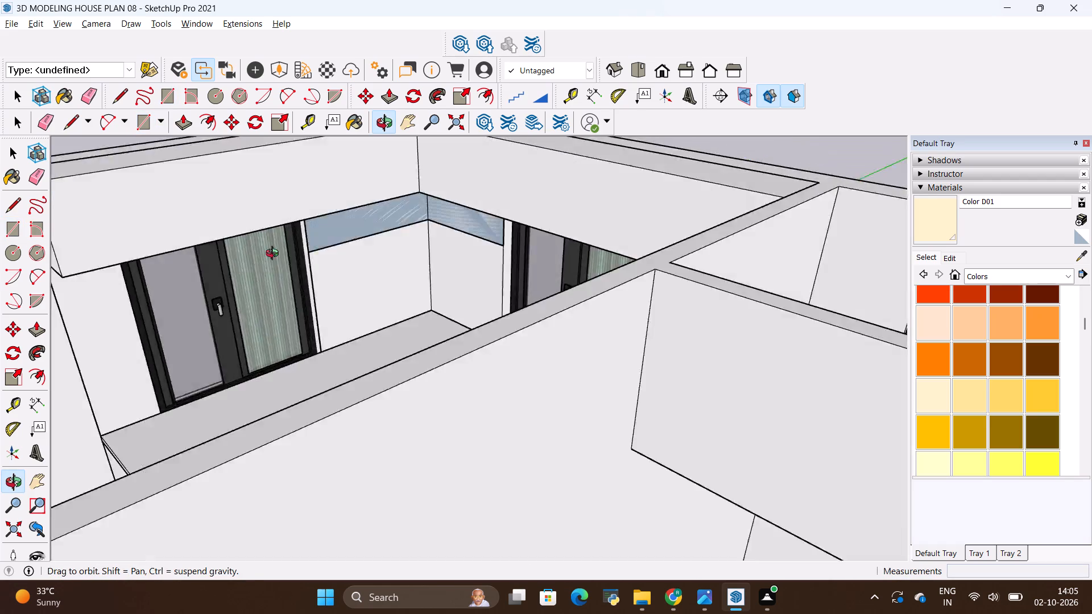
{"action": "middle_click_drag", "start_coordinate": [275, 255], "coordinate": [282, 285]}
{"action": "scroll", "coordinate": [342, 165], "scroll_direction": "up", "scroll_amount": 5}
{"action": "middle_click_drag", "start_coordinate": [409, 223], "coordinate": [421, 140]}
{"action": "scroll", "coordinate": [410, 221], "scroll_direction": "up", "scroll_amount": 1}
{"action": "middle_click_drag", "start_coordinate": [417, 195], "coordinate": [418, 159]}
{"action": "key", "text": "r"}
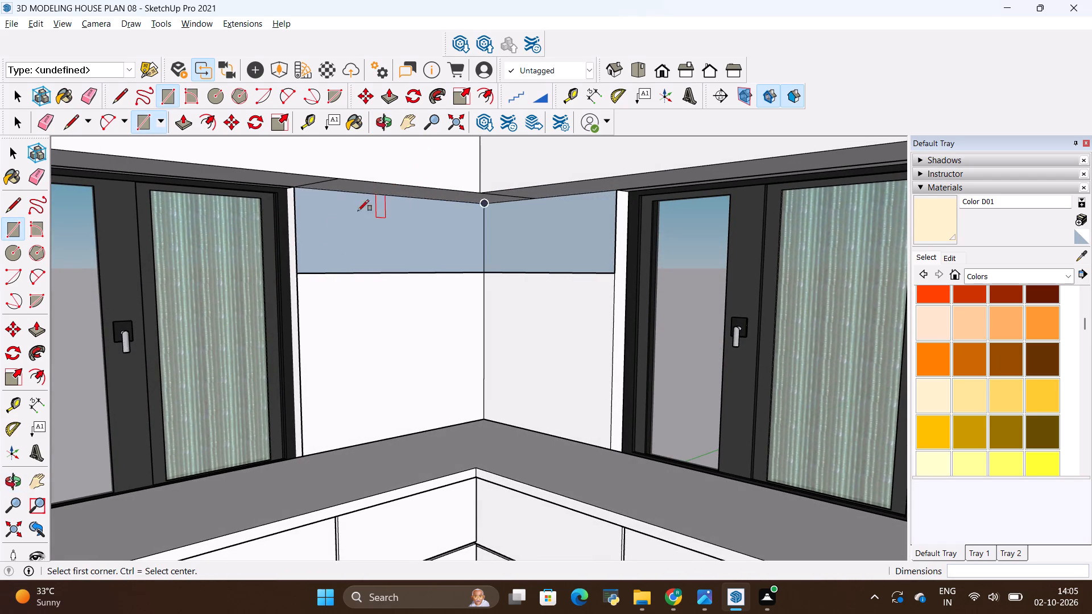
{"action": "left_click", "coordinate": [301, 270]}
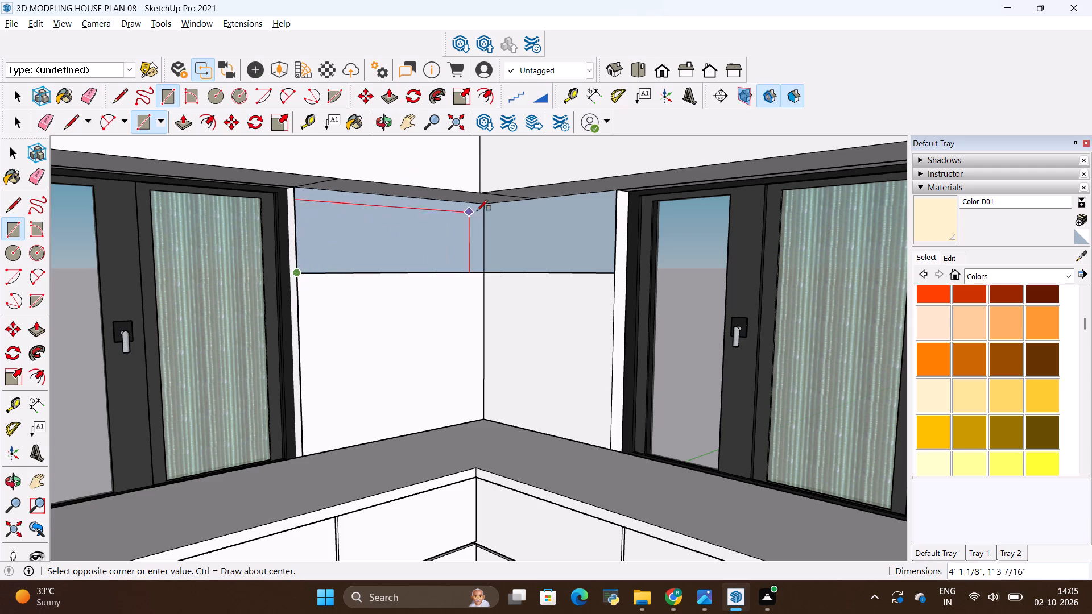
{"action": "left_click", "coordinate": [486, 206]}
Reverse the two strip faces that meet at the corner between the windows, just below the overhead boxes.
{"action": "scroll", "coordinate": [491, 257], "scroll_direction": "down", "scroll_amount": 4}
{"action": "scroll", "coordinate": [500, 250], "scroll_direction": "up", "scroll_amount": 2}
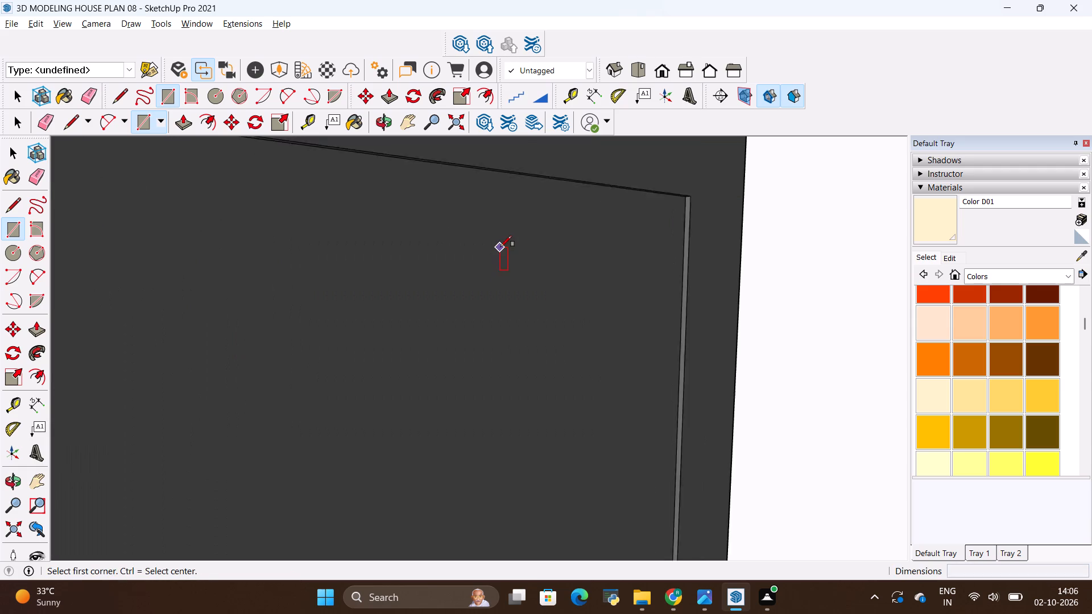
{"action": "scroll", "coordinate": [500, 247], "scroll_direction": "up", "scroll_amount": 20}
{"action": "scroll", "coordinate": [500, 247], "scroll_direction": "up", "scroll_amount": 18}
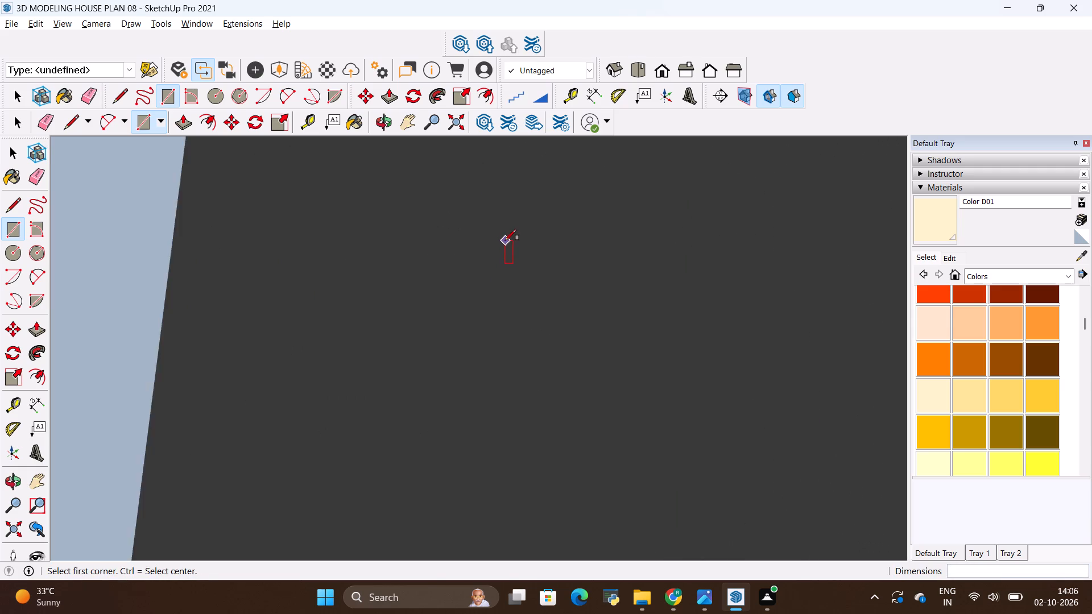
{"action": "scroll", "coordinate": [505, 240], "scroll_direction": "up", "scroll_amount": 14}
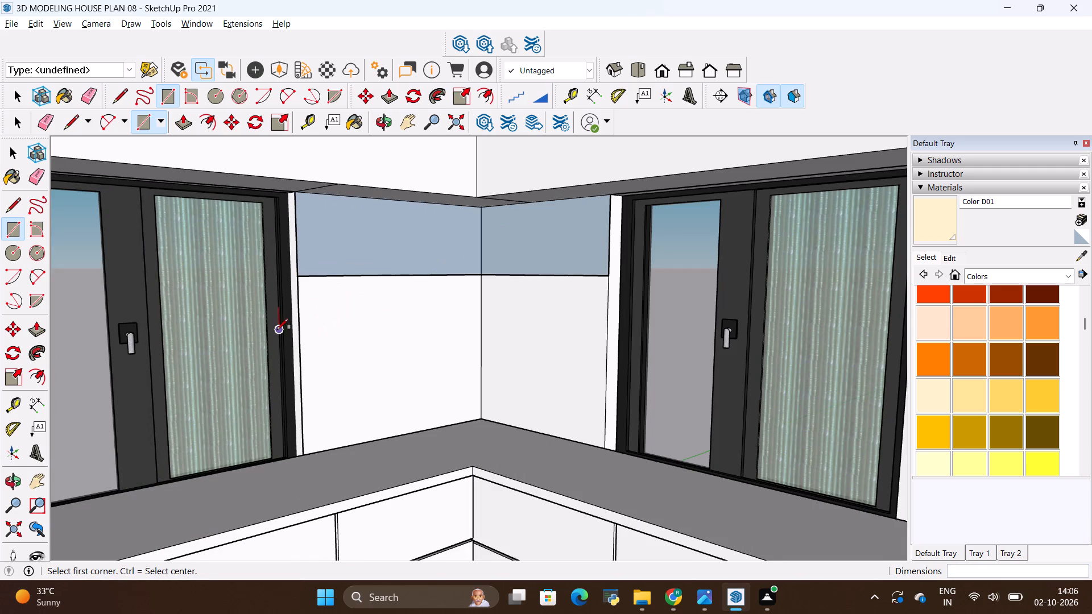
{"action": "middle_click_drag", "start_coordinate": [277, 330], "coordinate": [246, 327], "text": "shift"}
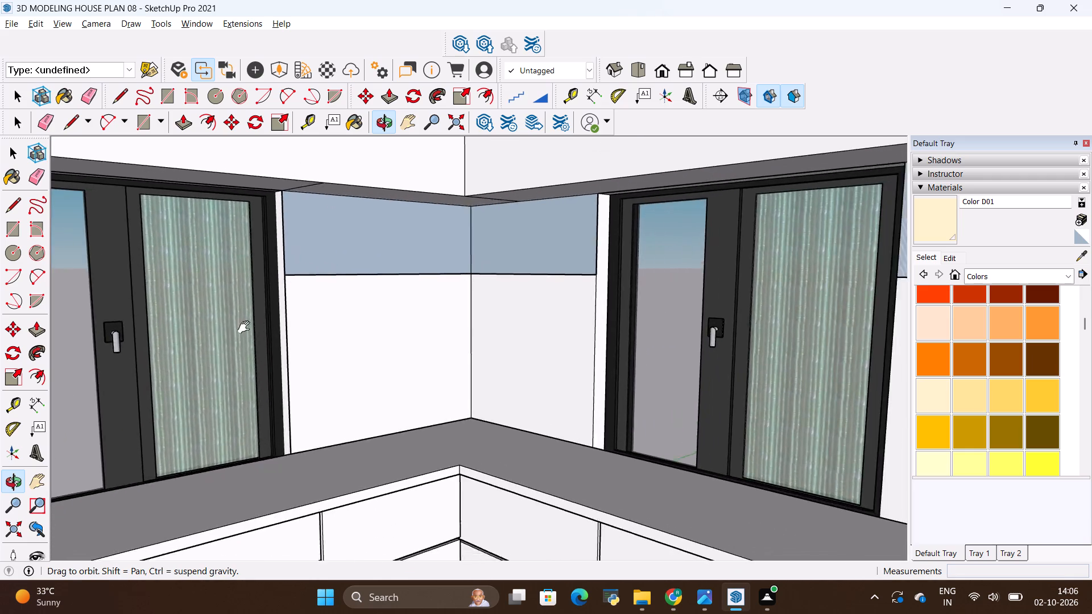
{"action": "middle_click_drag", "start_coordinate": [246, 327], "coordinate": [217, 396], "text": "shift"}
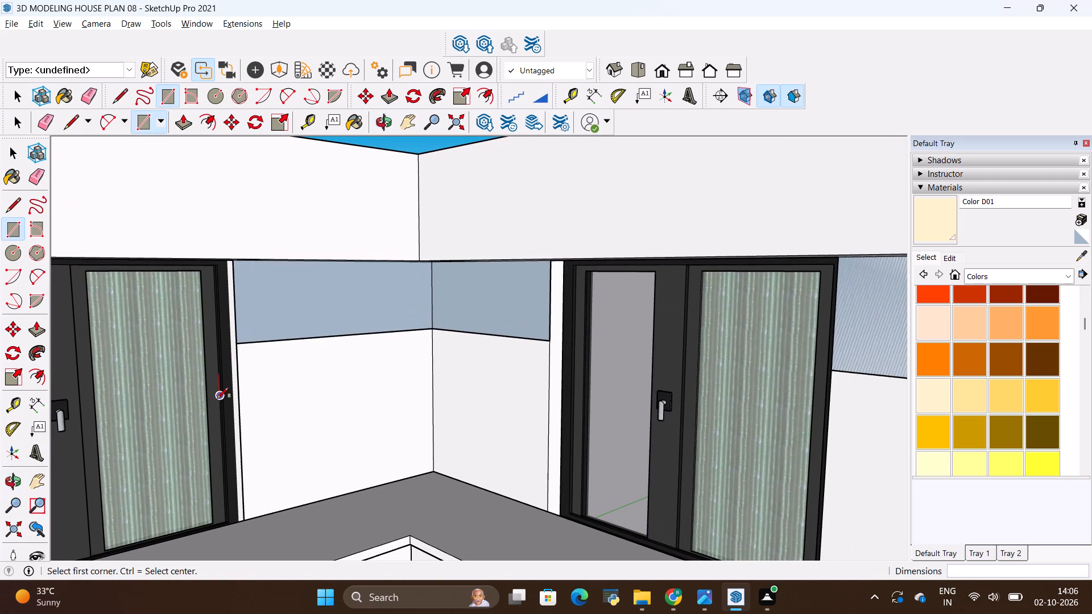
{"action": "key", "text": "space"}
{"action": "right_click", "coordinate": [294, 327]}
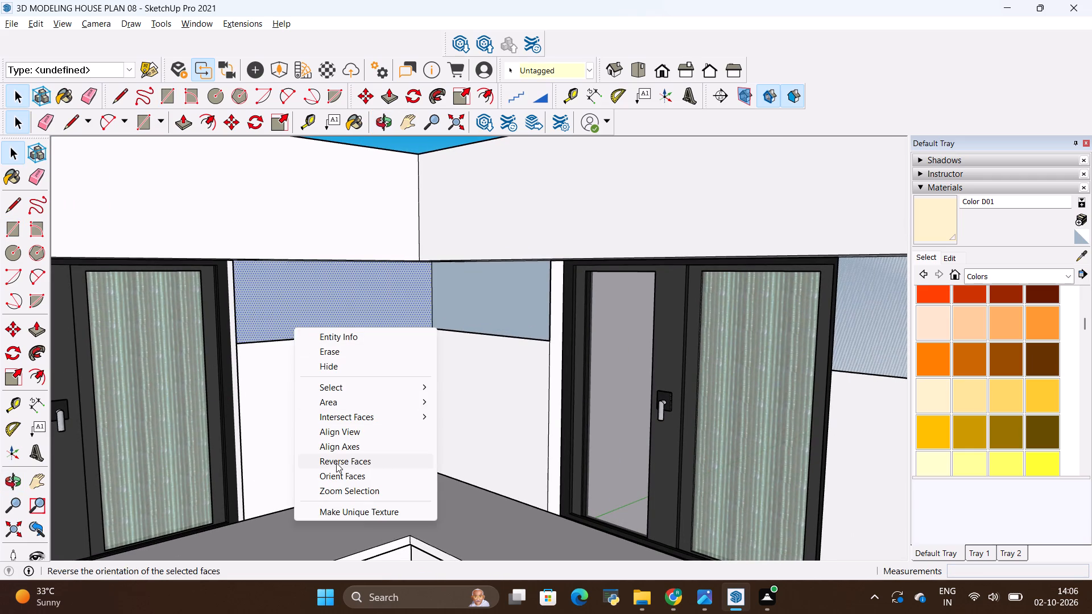
{"action": "left_click", "coordinate": [336, 463]}
{"action": "right_click", "coordinate": [465, 302]}
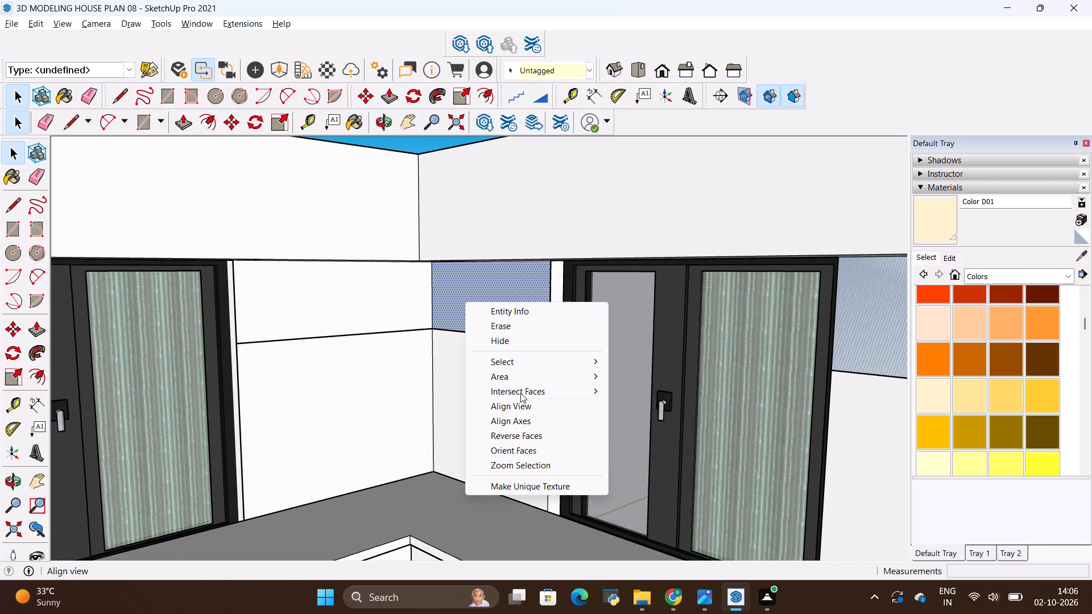
{"action": "left_click", "coordinate": [512, 432]}
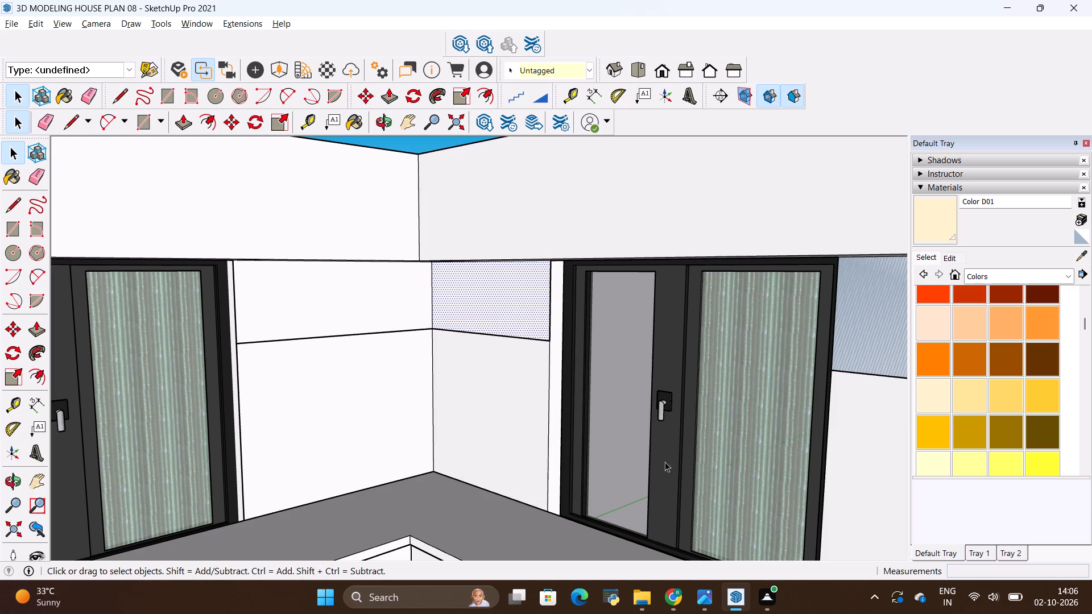
Reverse the strip face between the adjoining wall's window and the partition wall.
{"action": "middle_click_drag", "start_coordinate": [681, 463], "coordinate": [533, 612], "text": "shift"}
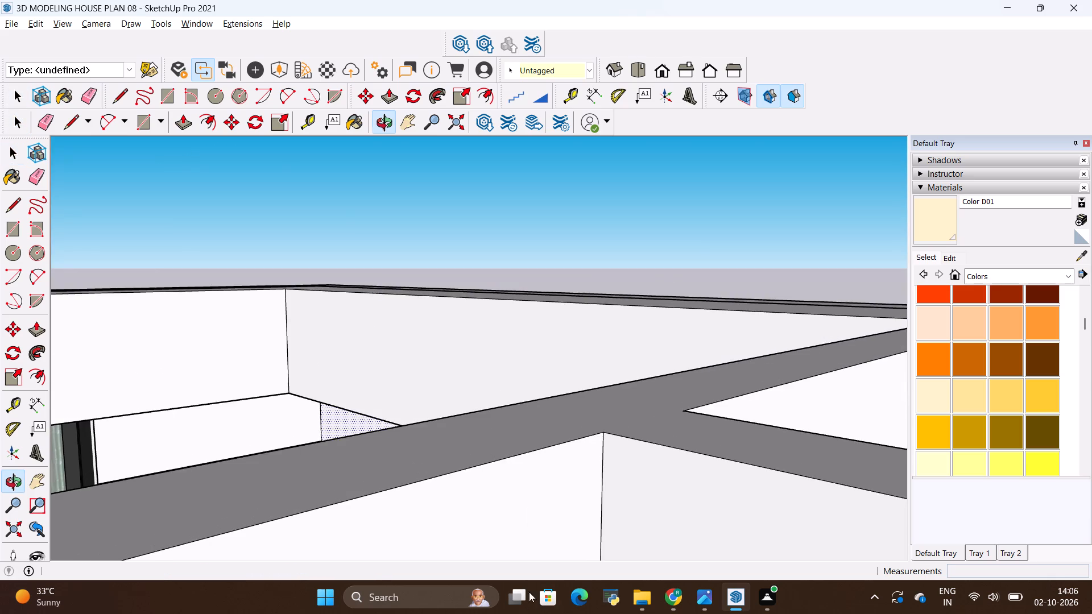
{"action": "scroll", "coordinate": [154, 163], "scroll_direction": "down", "scroll_amount": 4}
{"action": "middle_click_drag", "start_coordinate": [208, 217], "coordinate": [549, 350]}
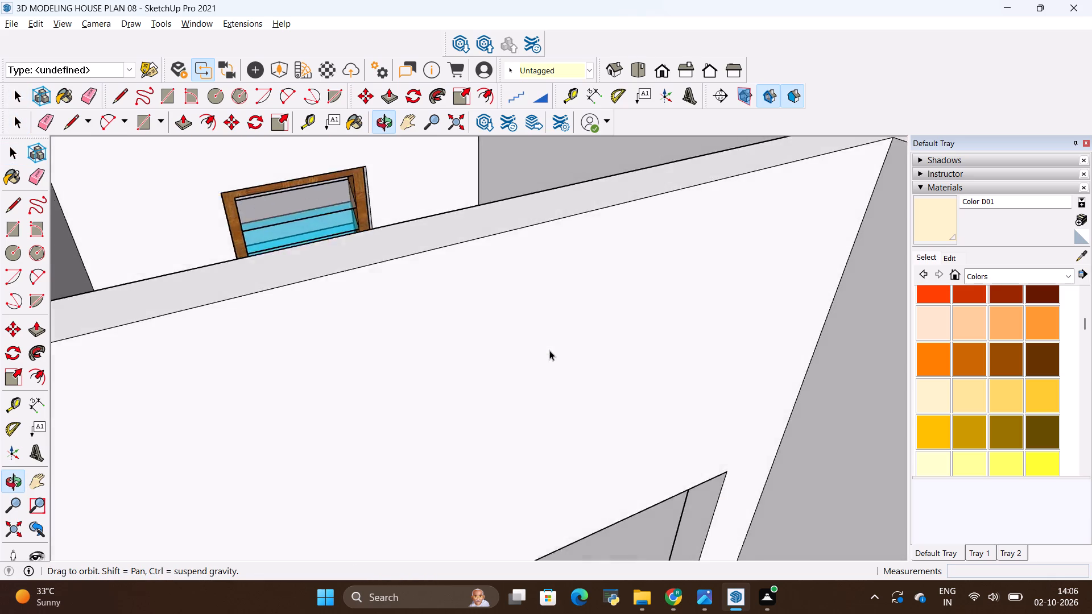
{"action": "middle_click_drag", "start_coordinate": [549, 350], "coordinate": [549, 351]}
{"action": "scroll", "coordinate": [584, 340], "scroll_direction": "down", "scroll_amount": 5}
{"action": "scroll", "coordinate": [671, 323], "scroll_direction": "down", "scroll_amount": 5}
{"action": "scroll", "coordinate": [236, 315], "scroll_direction": "up", "scroll_amount": 5}
{"action": "scroll", "coordinate": [278, 340], "scroll_direction": "up", "scroll_amount": 1}
{"action": "middle_click_drag", "start_coordinate": [278, 340], "coordinate": [280, 337]}
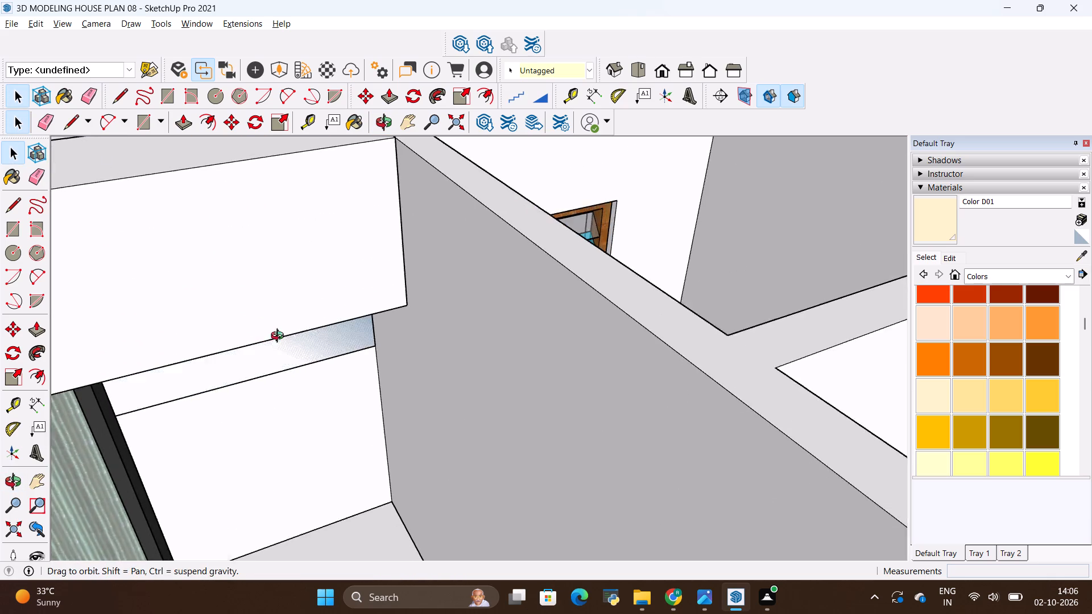
{"action": "middle_click_drag", "start_coordinate": [280, 337], "coordinate": [266, 248]}
{"action": "right_click", "coordinate": [264, 301]}
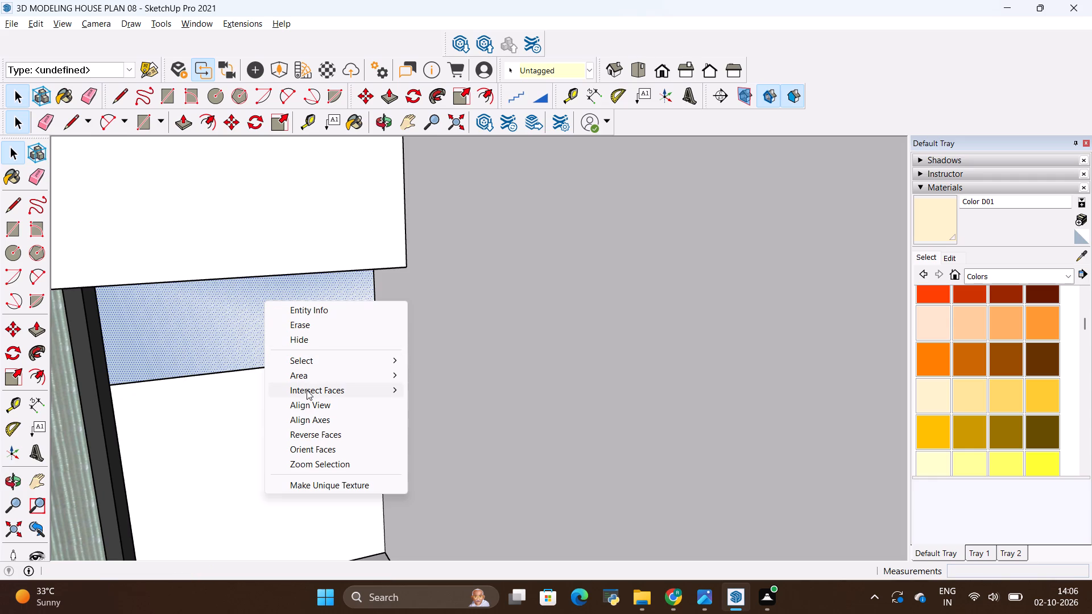
{"action": "left_click", "coordinate": [308, 429]}
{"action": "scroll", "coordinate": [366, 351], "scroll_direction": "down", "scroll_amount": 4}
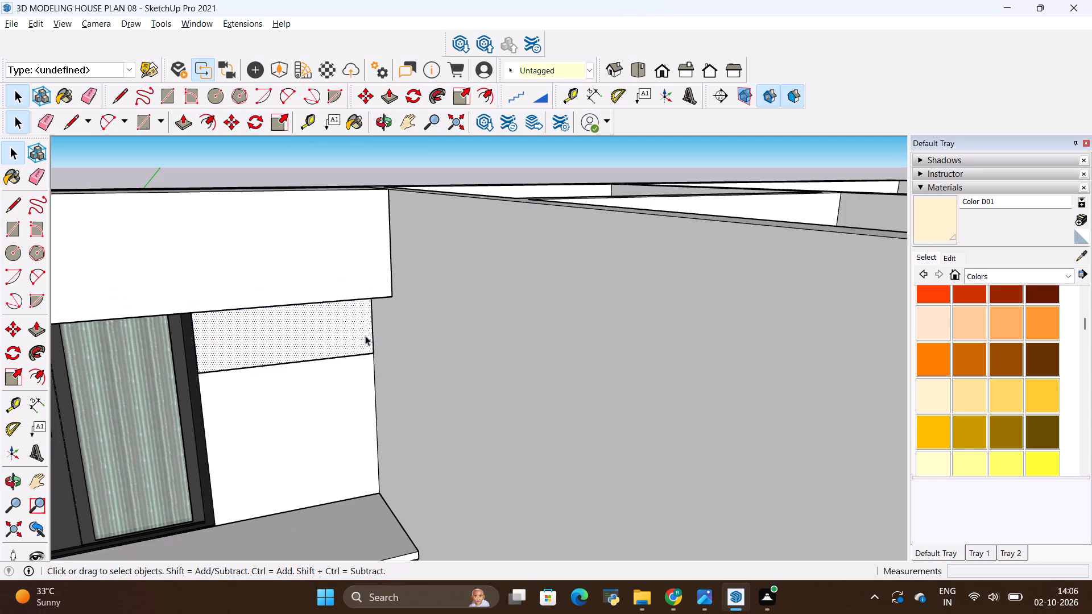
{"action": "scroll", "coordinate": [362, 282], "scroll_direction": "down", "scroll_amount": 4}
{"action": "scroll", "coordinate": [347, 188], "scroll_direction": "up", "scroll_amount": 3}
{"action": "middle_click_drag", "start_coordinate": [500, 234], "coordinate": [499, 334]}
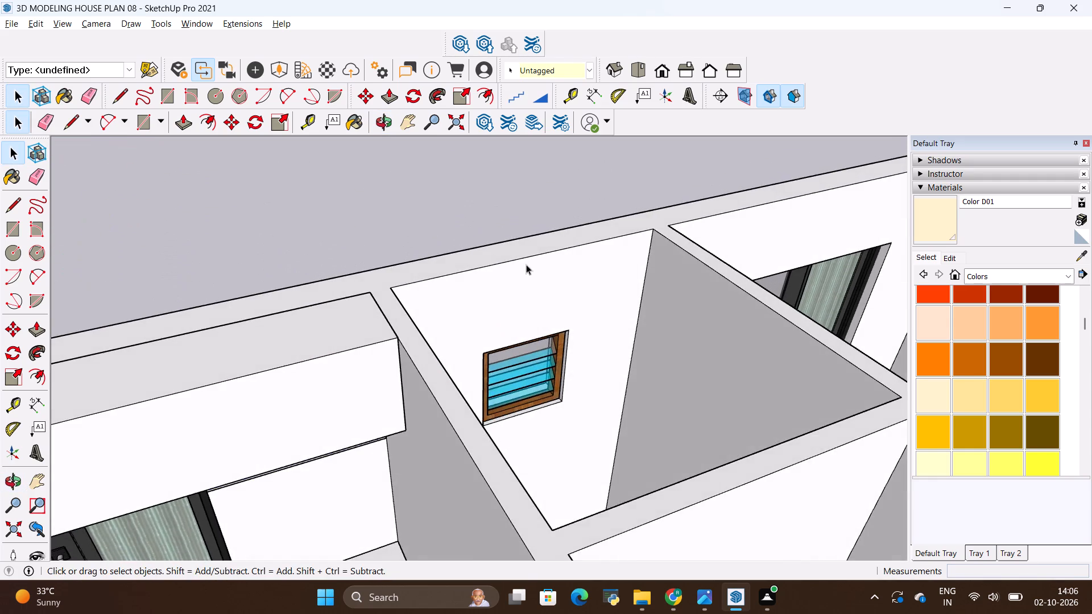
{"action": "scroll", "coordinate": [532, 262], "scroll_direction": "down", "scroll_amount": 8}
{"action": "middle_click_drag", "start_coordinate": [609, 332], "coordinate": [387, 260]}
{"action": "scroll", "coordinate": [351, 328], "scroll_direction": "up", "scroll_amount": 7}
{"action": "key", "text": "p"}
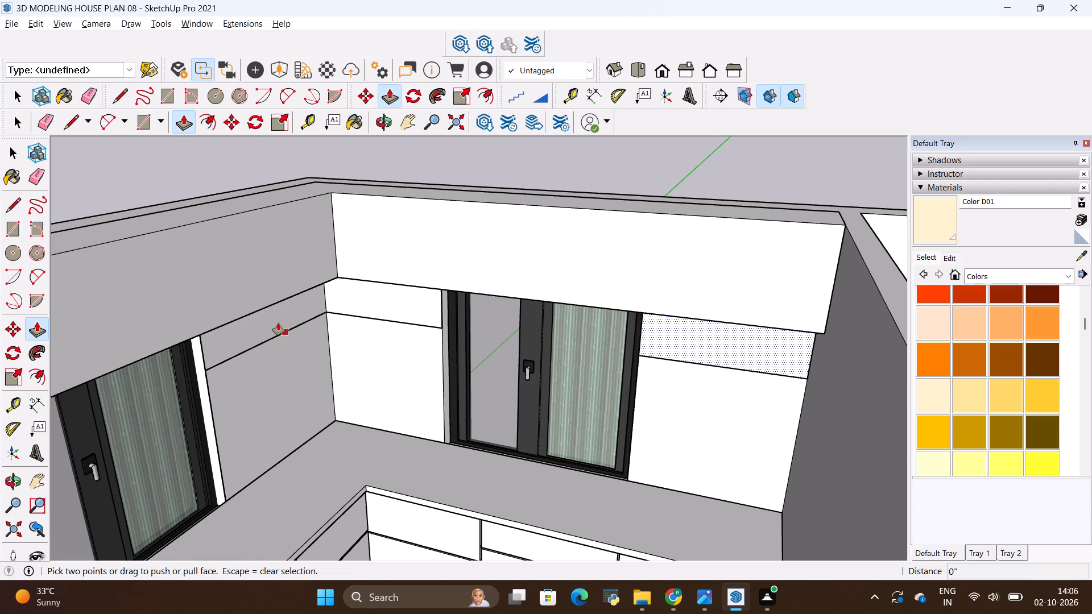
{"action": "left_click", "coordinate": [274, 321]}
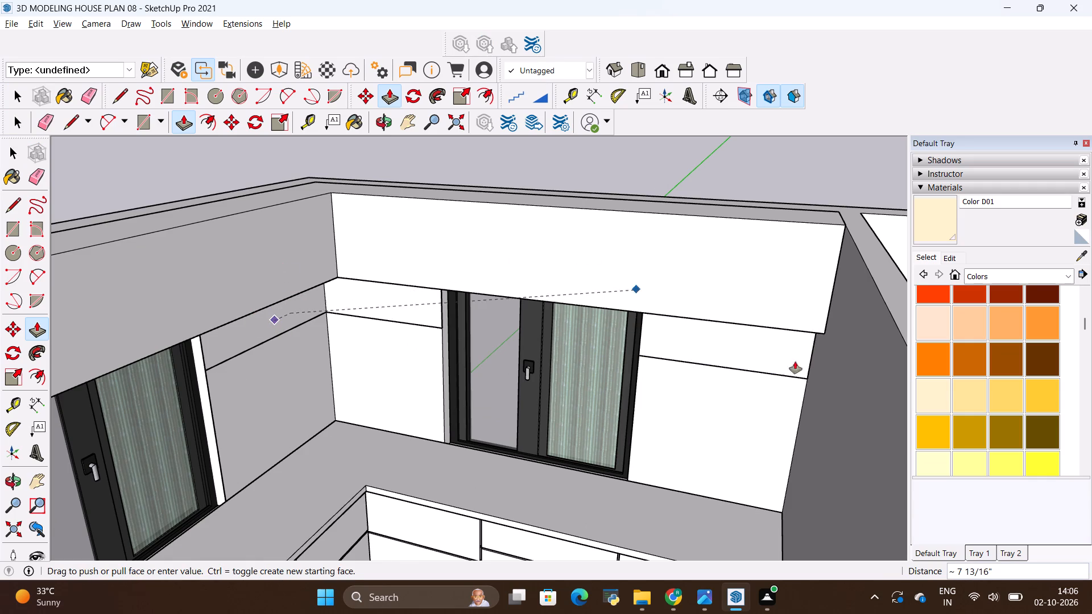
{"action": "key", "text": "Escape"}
Extrude the strip face between the window and the partition wall 1' 6", flush with the front of the overhead box.
{"action": "key", "text": "p"}
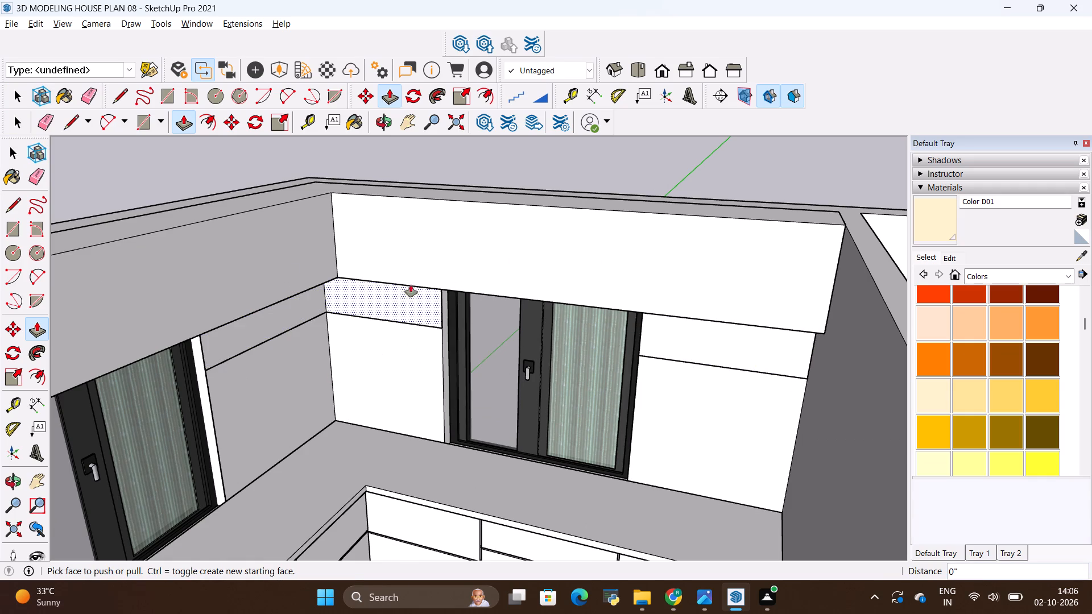
{"action": "left_click", "coordinate": [758, 351]}
{"action": "left_click", "coordinate": [756, 280]}
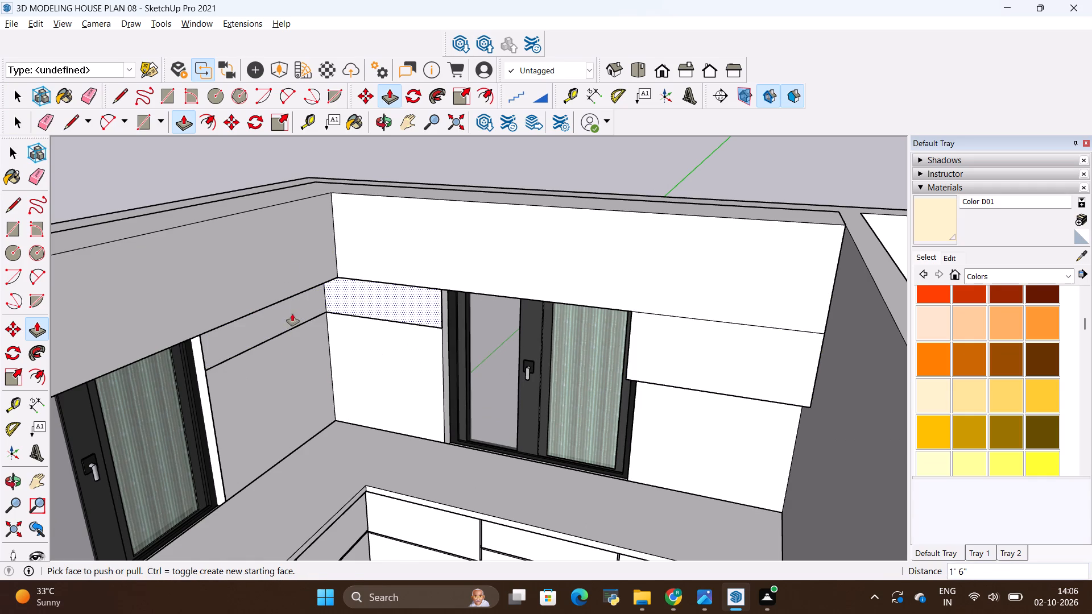
Extrude the two strip faces at the corner between the windows 1' 6", flush with the overhead box fronts.
{"action": "left_click", "coordinate": [364, 292]}
{"action": "left_click", "coordinate": [400, 250]}
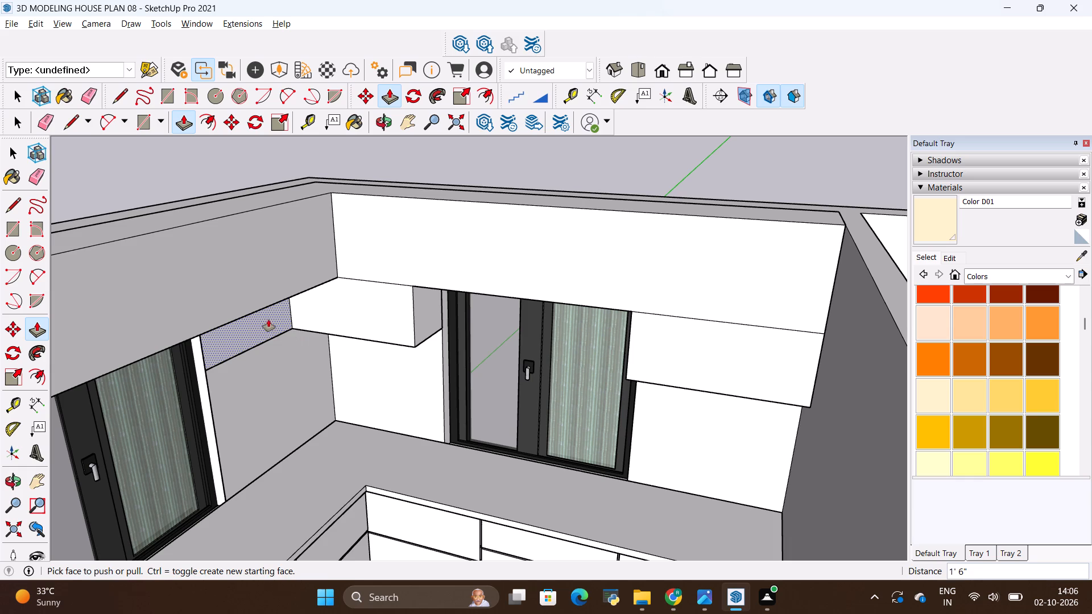
{"action": "left_click", "coordinate": [268, 320]}
{"action": "left_click", "coordinate": [304, 263]}
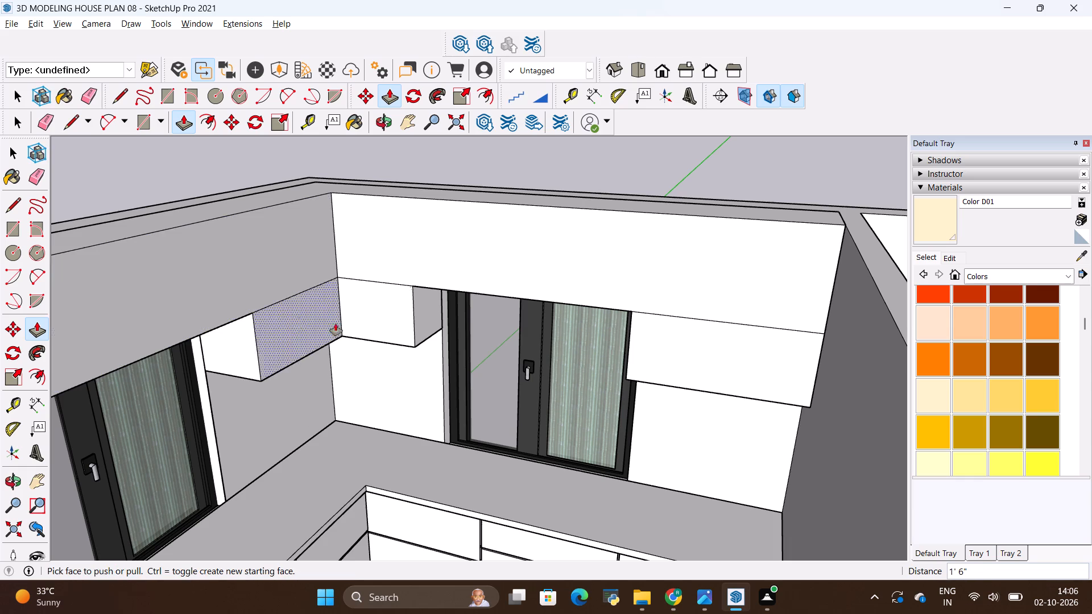
Divide the lower front edge of the cabinet beside the partition wall into 2 segments and draw a vertical line from its midpoint to the overhead box.
{"action": "scroll", "coordinate": [361, 321], "scroll_direction": "down", "scroll_amount": 3}
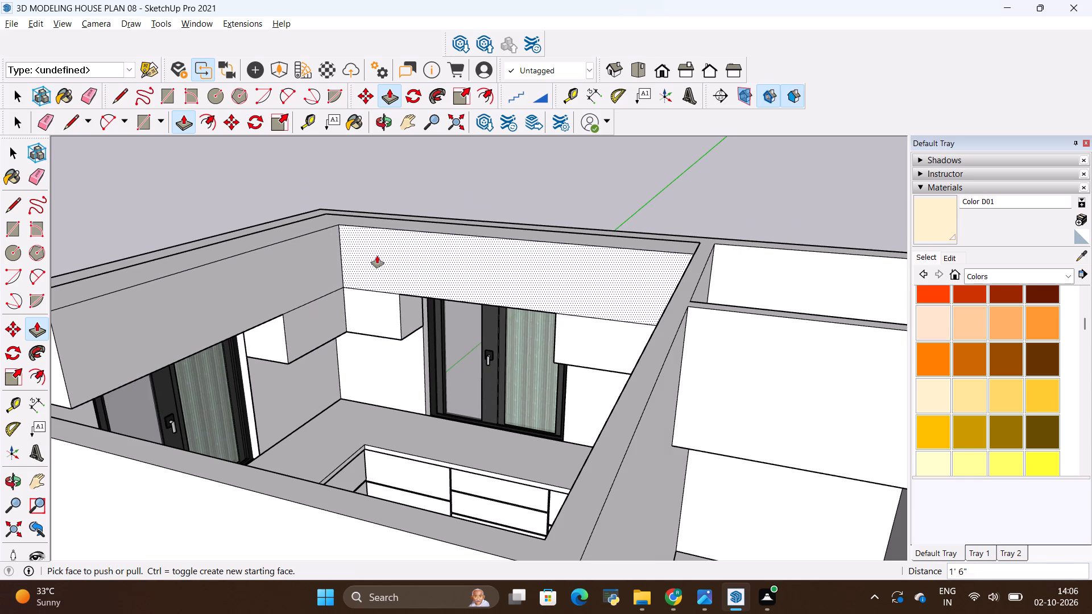
{"action": "key", "text": "alt+Tab"}
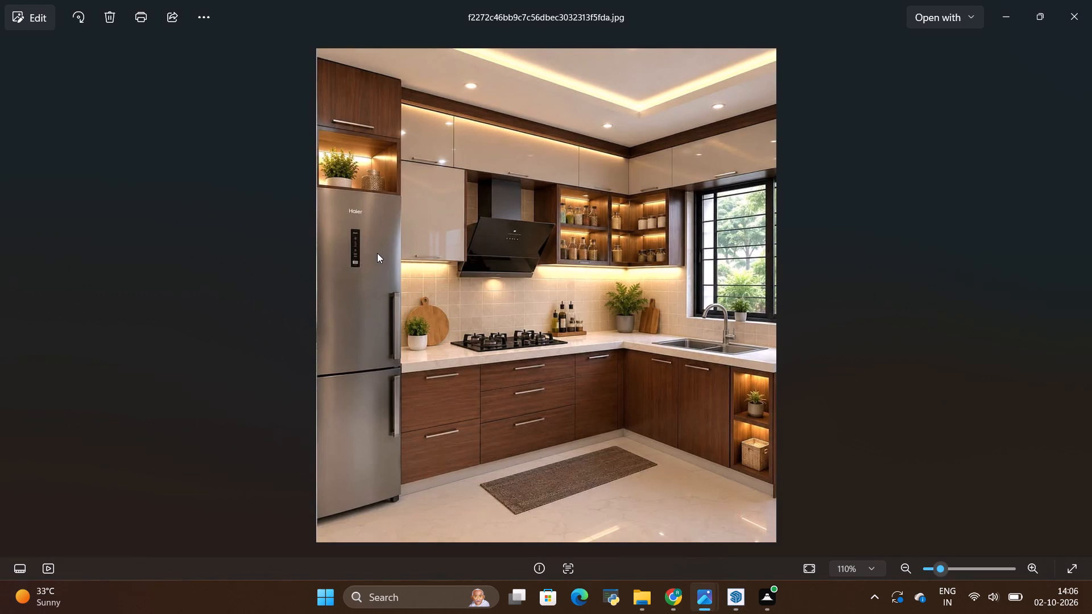
{"action": "key", "text": "alt+Tab"}
{"action": "scroll", "coordinate": [383, 247], "scroll_direction": "down", "scroll_amount": 3}
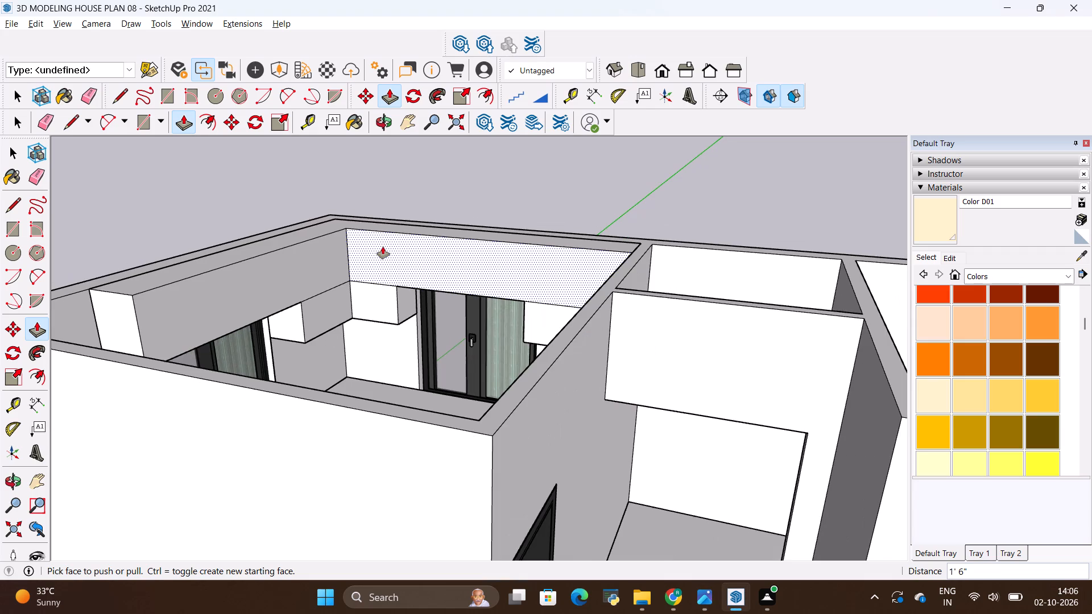
{"action": "middle_click_drag", "start_coordinate": [354, 262], "coordinate": [544, 278]}
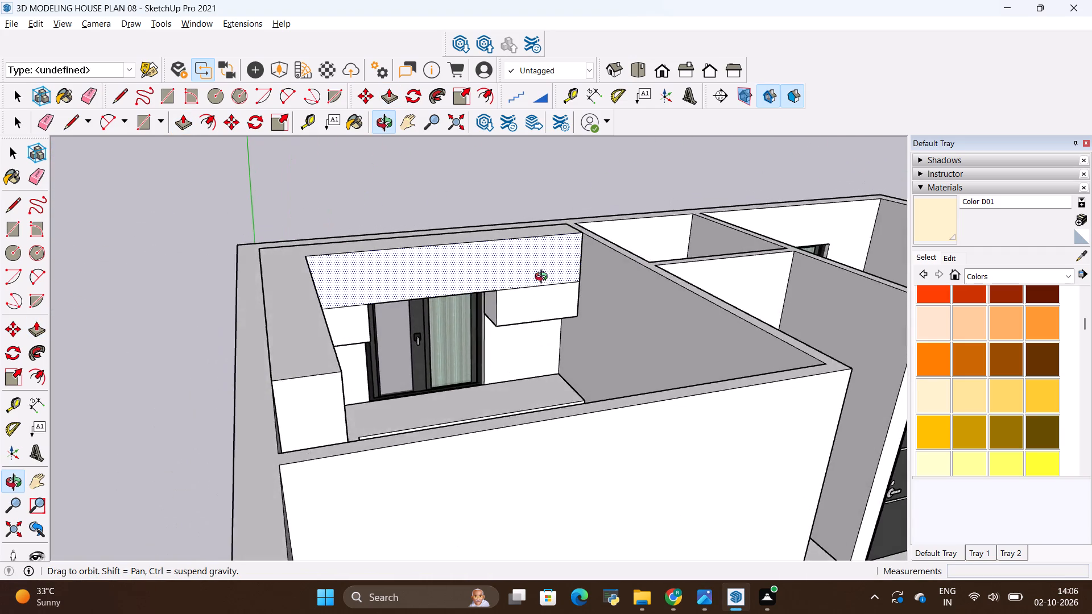
{"action": "middle_click_drag", "start_coordinate": [544, 278], "coordinate": [512, 284]}
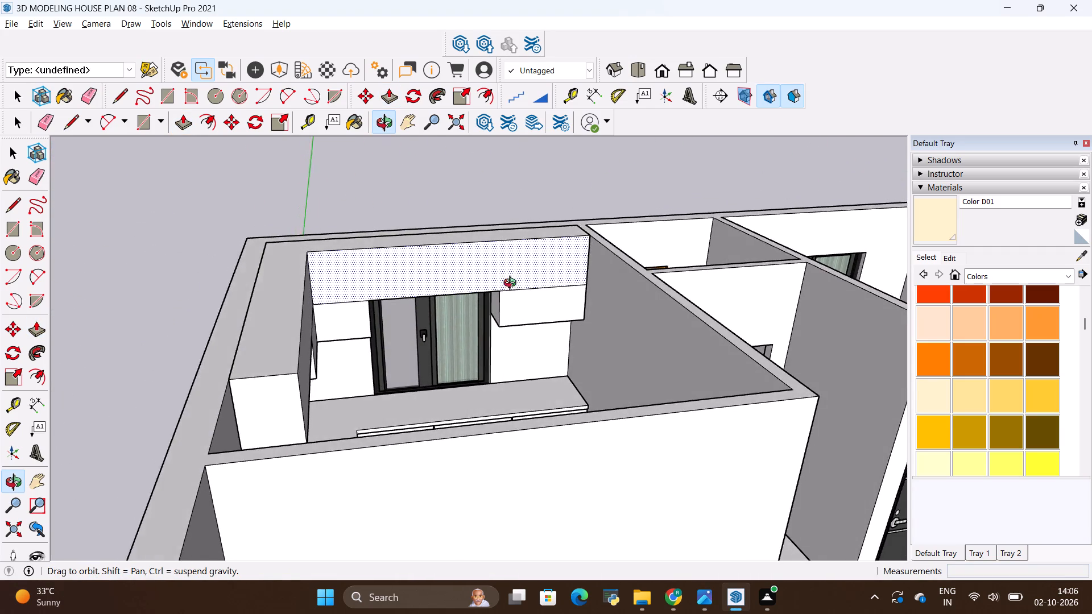
{"action": "middle_click_drag", "start_coordinate": [512, 284], "coordinate": [499, 285]}
{"action": "scroll", "coordinate": [566, 314], "scroll_direction": "up", "scroll_amount": 8}
{"action": "scroll", "coordinate": [551, 317], "scroll_direction": "down", "scroll_amount": 5}
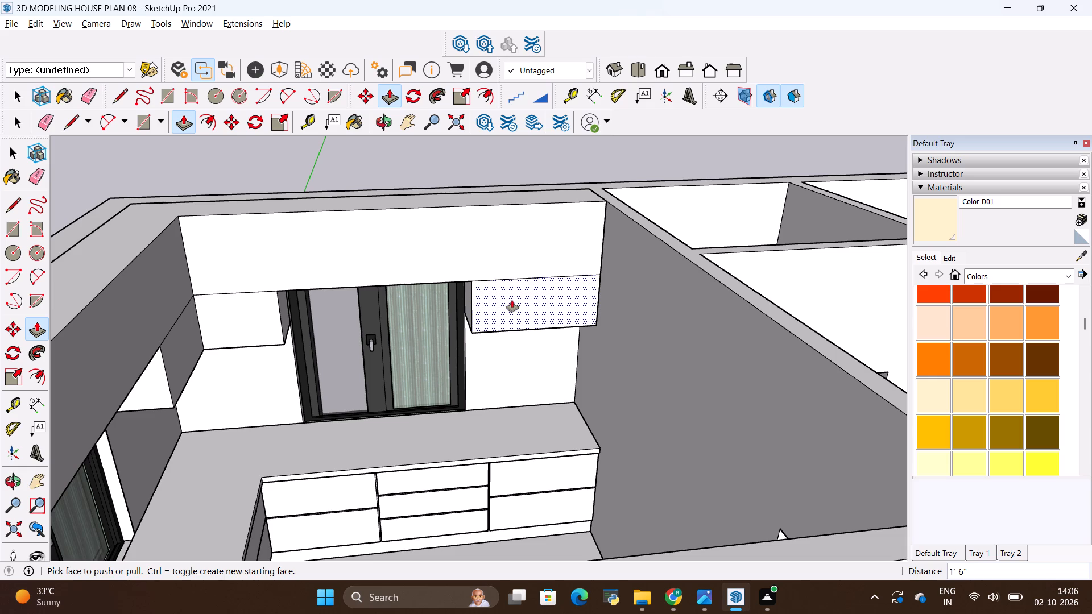
{"action": "key", "text": "space"}
{"action": "left_click", "coordinate": [535, 327]}
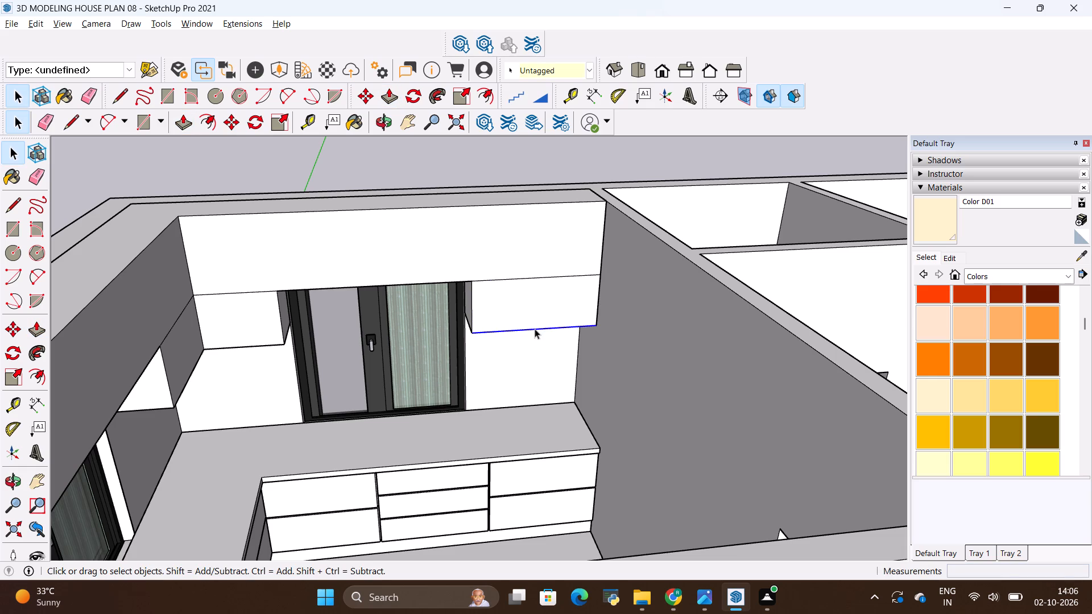
{"action": "right_click", "coordinate": [535, 328]}
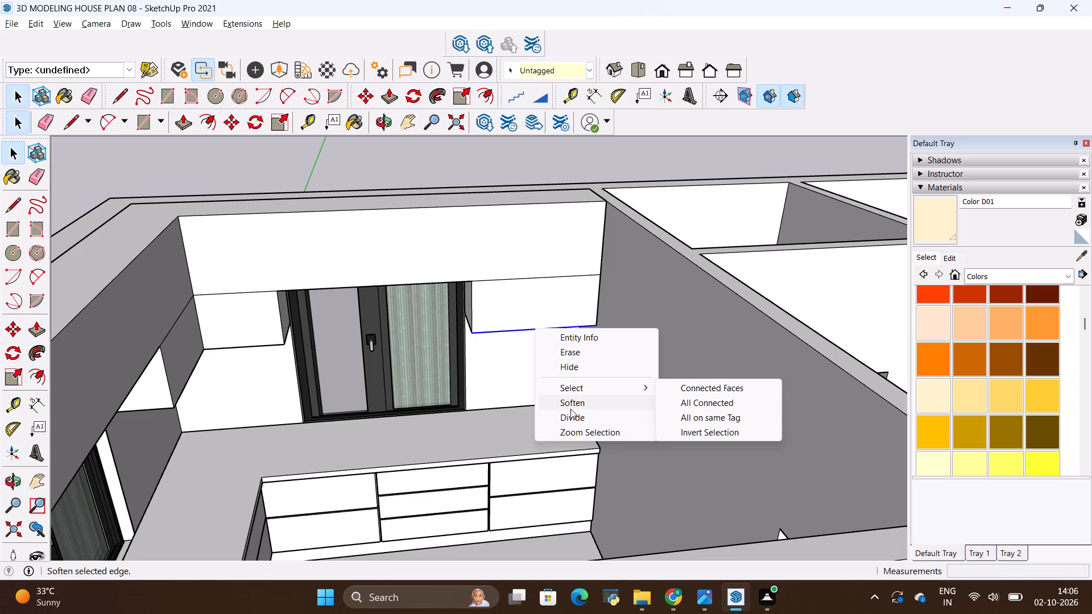
{"action": "left_click", "coordinate": [564, 412]}
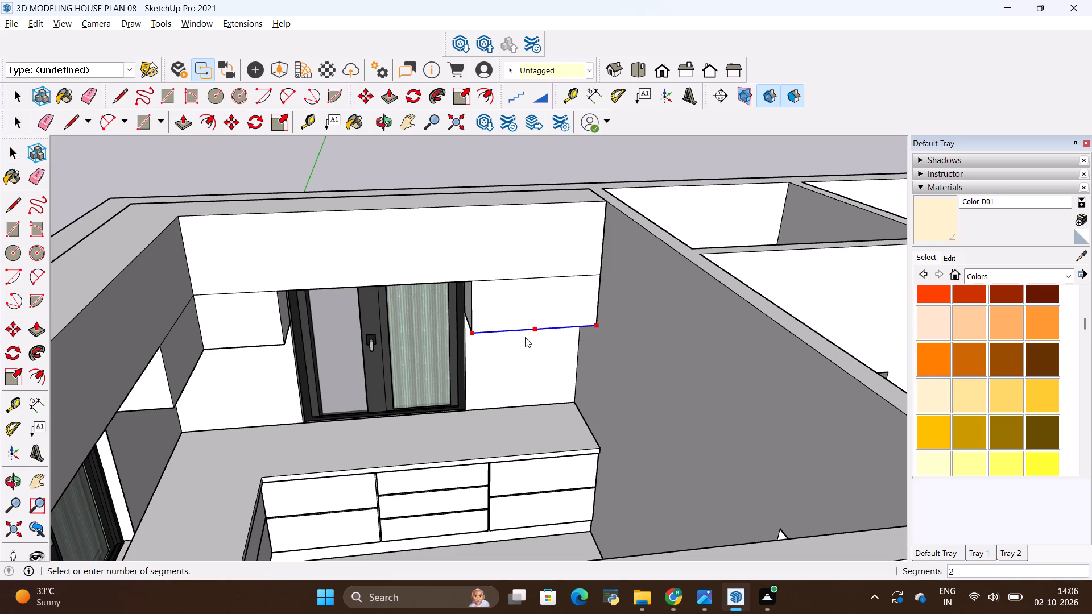
{"action": "left_click", "coordinate": [532, 333]}
{"action": "key", "text": "l"}
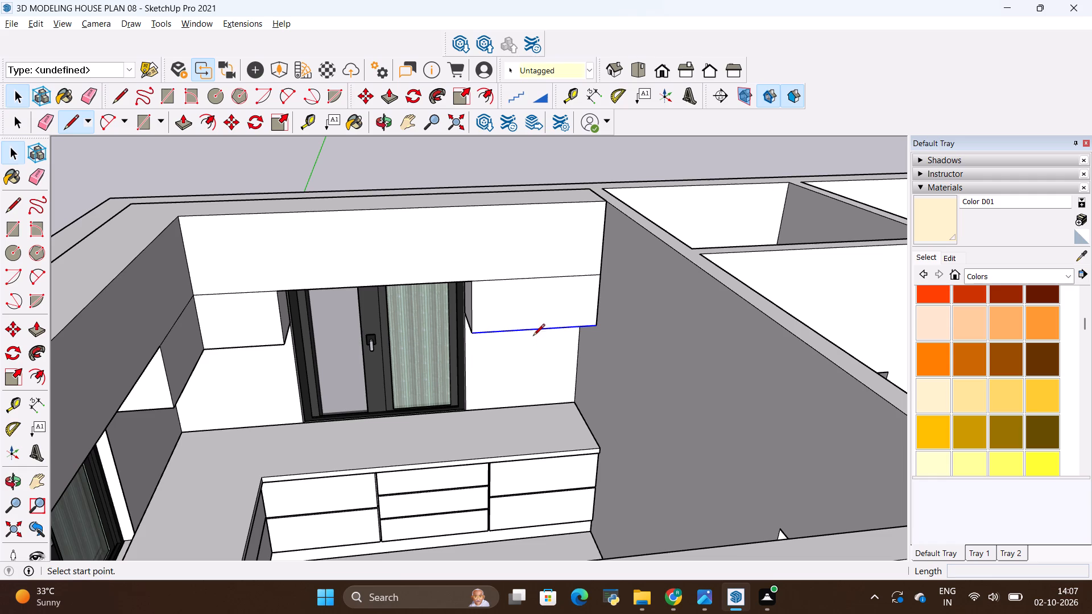
{"action": "left_click", "coordinate": [537, 330]}
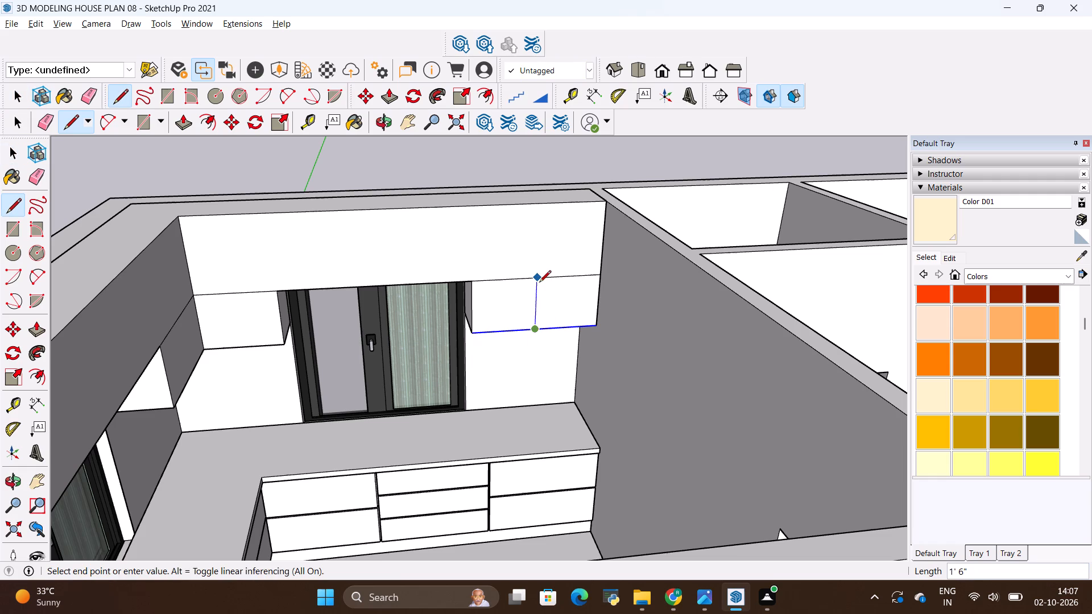
{"action": "left_click", "coordinate": [539, 283]}
{"action": "key", "text": "Escape"}
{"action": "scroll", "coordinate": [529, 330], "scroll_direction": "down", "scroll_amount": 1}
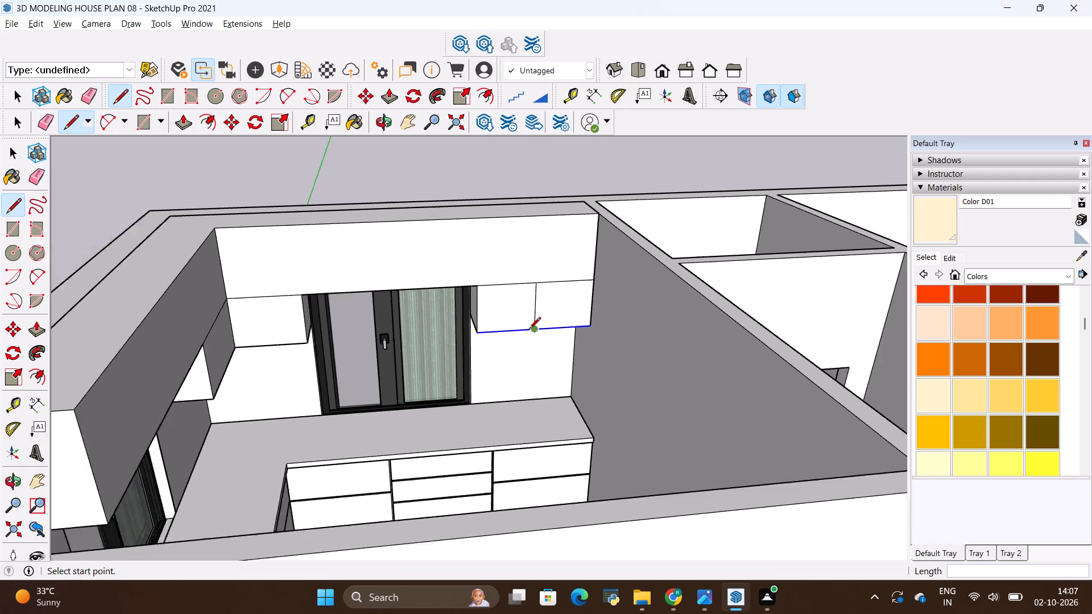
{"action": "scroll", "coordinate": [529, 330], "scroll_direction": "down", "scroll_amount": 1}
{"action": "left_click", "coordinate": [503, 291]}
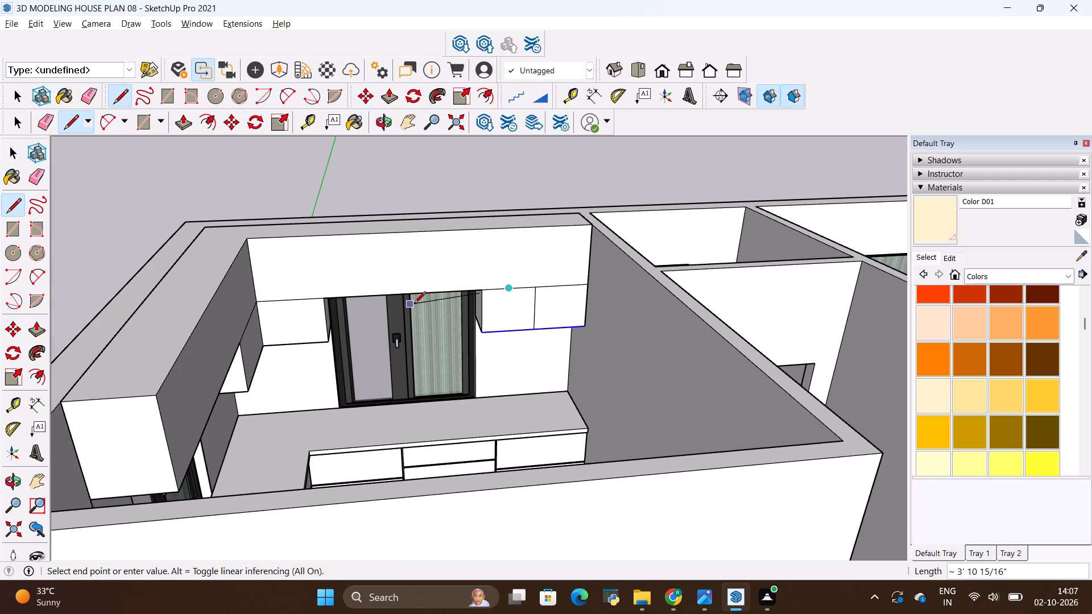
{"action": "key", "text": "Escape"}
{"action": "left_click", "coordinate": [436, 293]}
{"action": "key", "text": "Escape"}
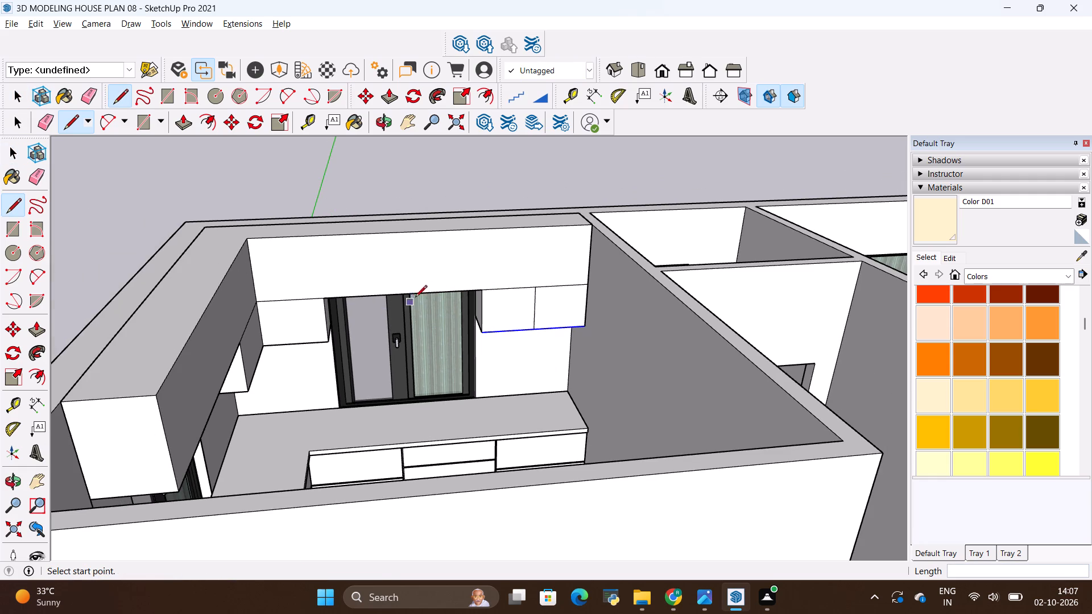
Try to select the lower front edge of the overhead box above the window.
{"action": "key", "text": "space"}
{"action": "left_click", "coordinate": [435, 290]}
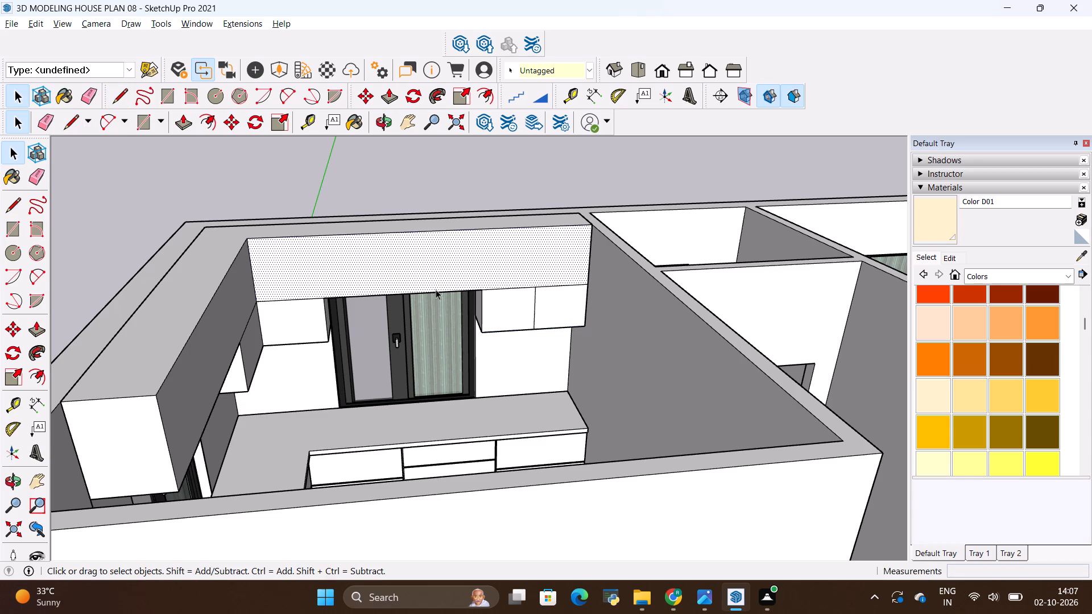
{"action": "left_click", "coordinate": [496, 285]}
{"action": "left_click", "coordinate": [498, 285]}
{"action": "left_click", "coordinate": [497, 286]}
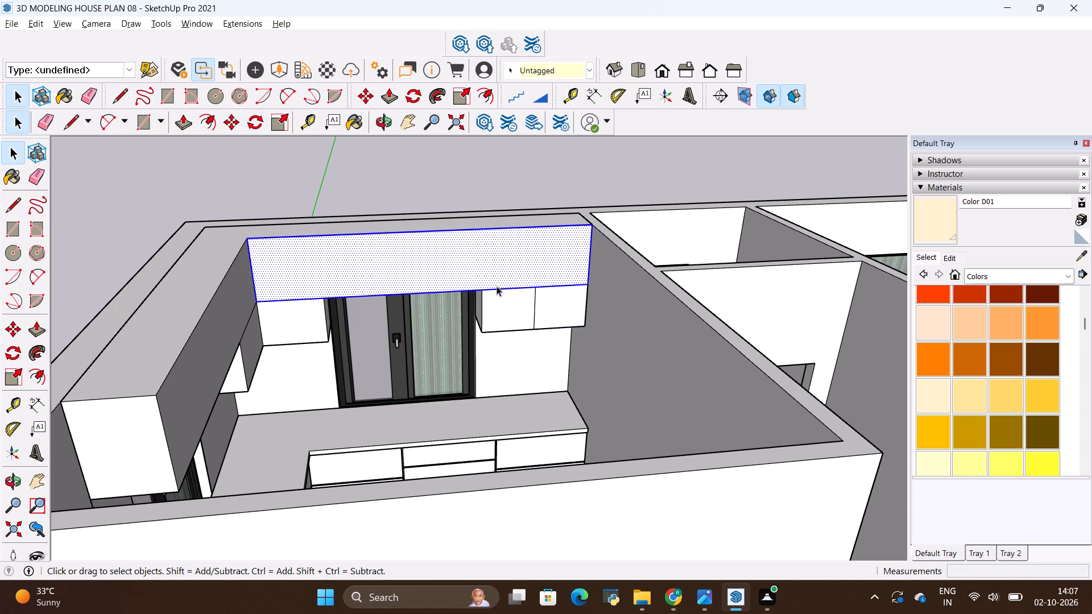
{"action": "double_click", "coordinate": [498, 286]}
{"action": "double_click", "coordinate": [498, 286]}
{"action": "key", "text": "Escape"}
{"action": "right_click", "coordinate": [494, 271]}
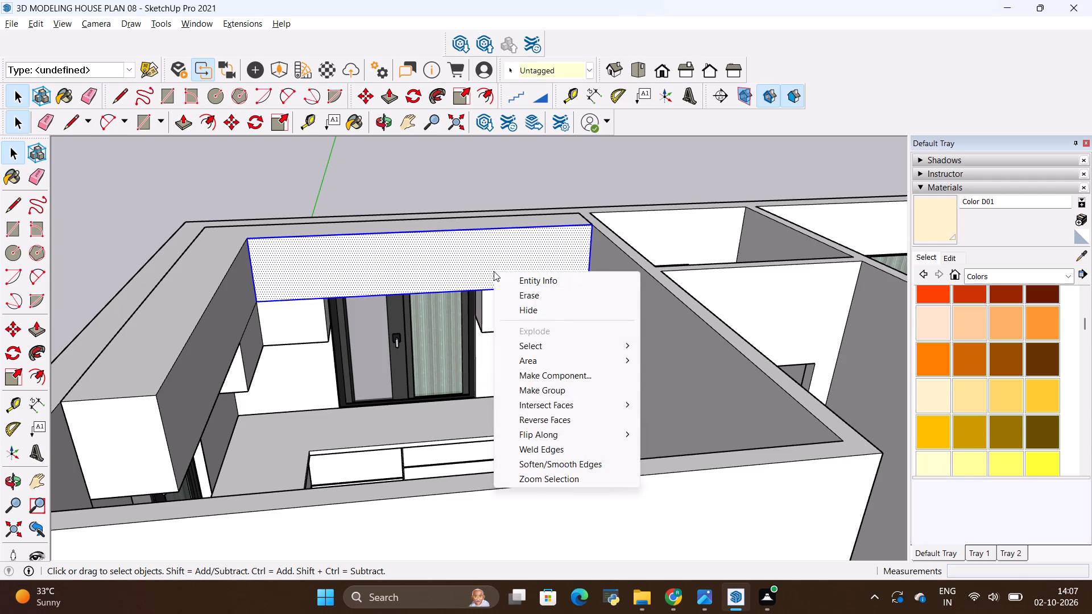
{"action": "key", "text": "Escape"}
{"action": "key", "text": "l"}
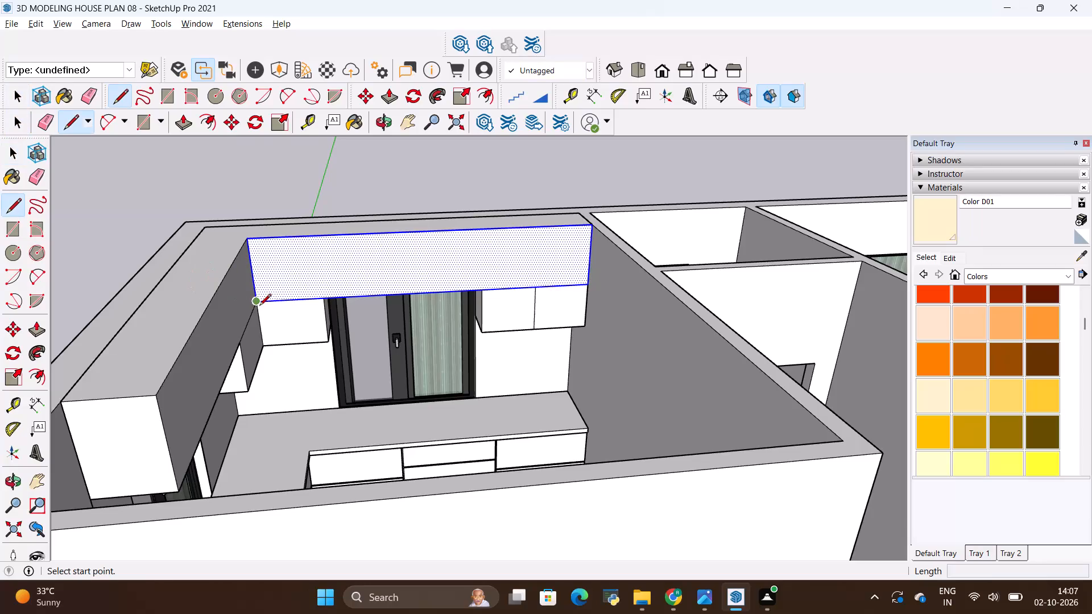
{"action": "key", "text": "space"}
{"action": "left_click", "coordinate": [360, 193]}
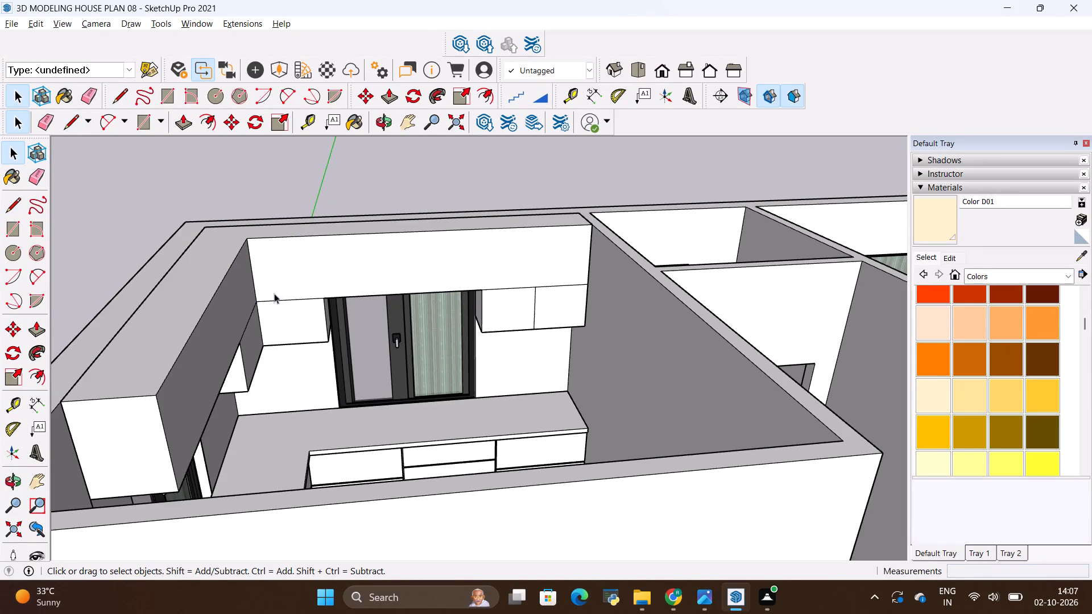
Draw a line about 10' 6 3/4" long along the overhead box's lower front edge, from the inner corner to the partition wall.
{"action": "key", "text": "l"}
{"action": "left_click", "coordinate": [260, 300]}
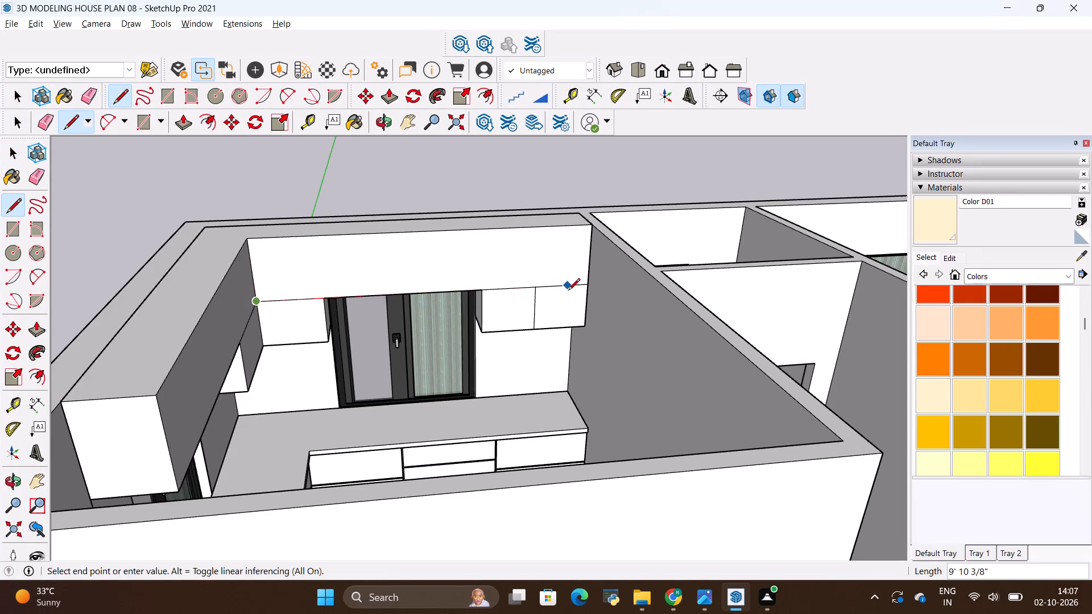
{"action": "left_click", "coordinate": [586, 288]}
{"action": "key", "text": "Escape"}
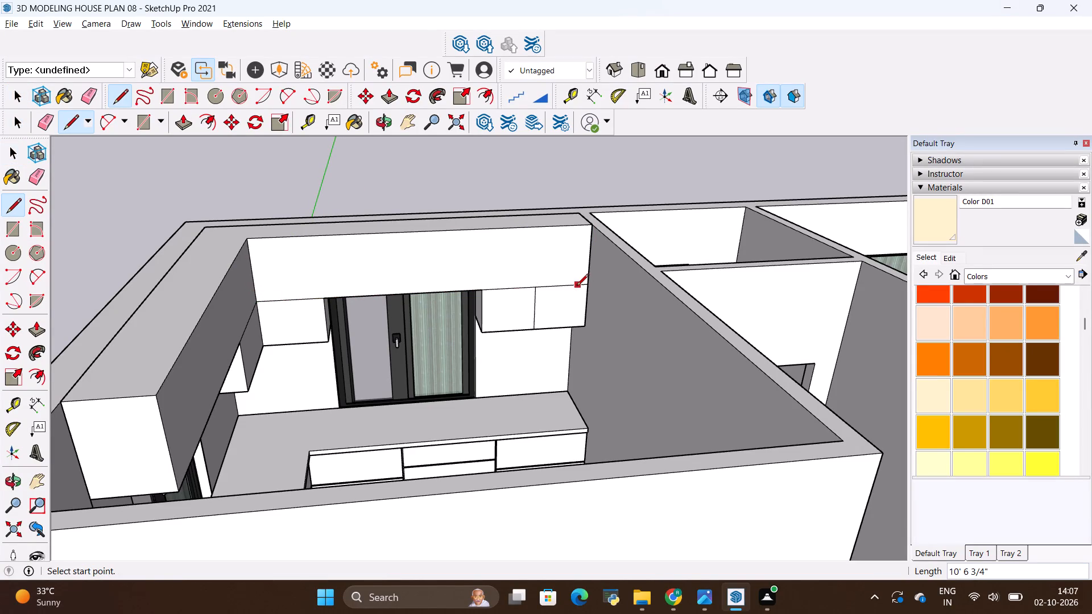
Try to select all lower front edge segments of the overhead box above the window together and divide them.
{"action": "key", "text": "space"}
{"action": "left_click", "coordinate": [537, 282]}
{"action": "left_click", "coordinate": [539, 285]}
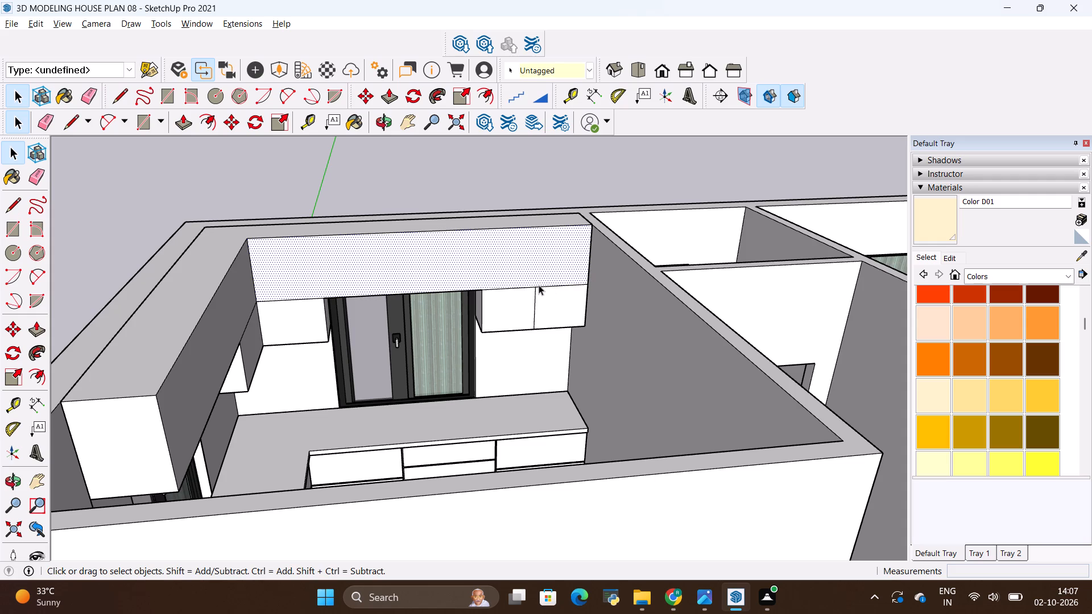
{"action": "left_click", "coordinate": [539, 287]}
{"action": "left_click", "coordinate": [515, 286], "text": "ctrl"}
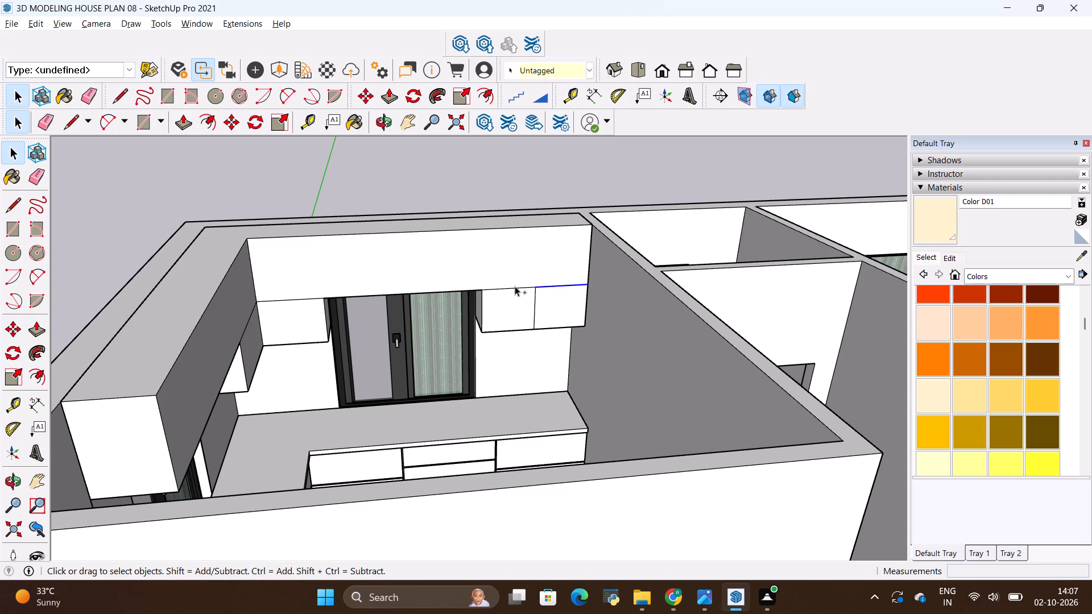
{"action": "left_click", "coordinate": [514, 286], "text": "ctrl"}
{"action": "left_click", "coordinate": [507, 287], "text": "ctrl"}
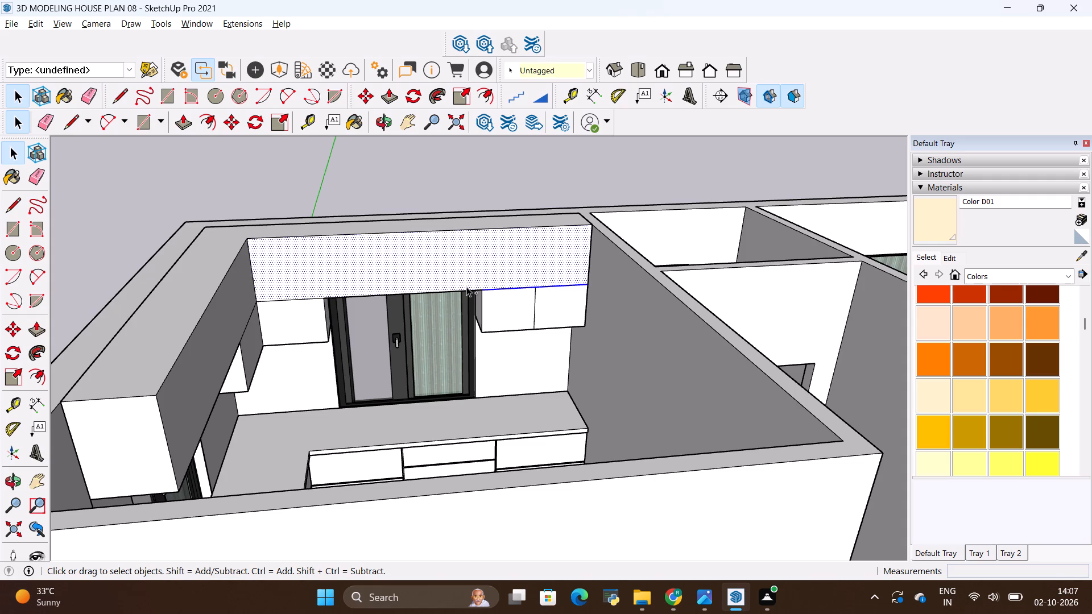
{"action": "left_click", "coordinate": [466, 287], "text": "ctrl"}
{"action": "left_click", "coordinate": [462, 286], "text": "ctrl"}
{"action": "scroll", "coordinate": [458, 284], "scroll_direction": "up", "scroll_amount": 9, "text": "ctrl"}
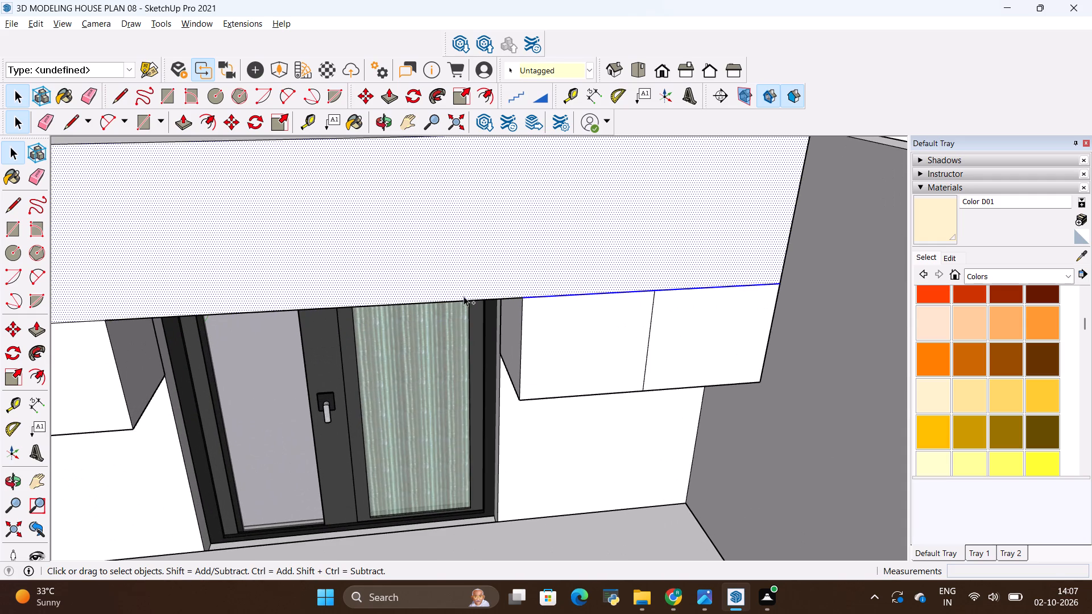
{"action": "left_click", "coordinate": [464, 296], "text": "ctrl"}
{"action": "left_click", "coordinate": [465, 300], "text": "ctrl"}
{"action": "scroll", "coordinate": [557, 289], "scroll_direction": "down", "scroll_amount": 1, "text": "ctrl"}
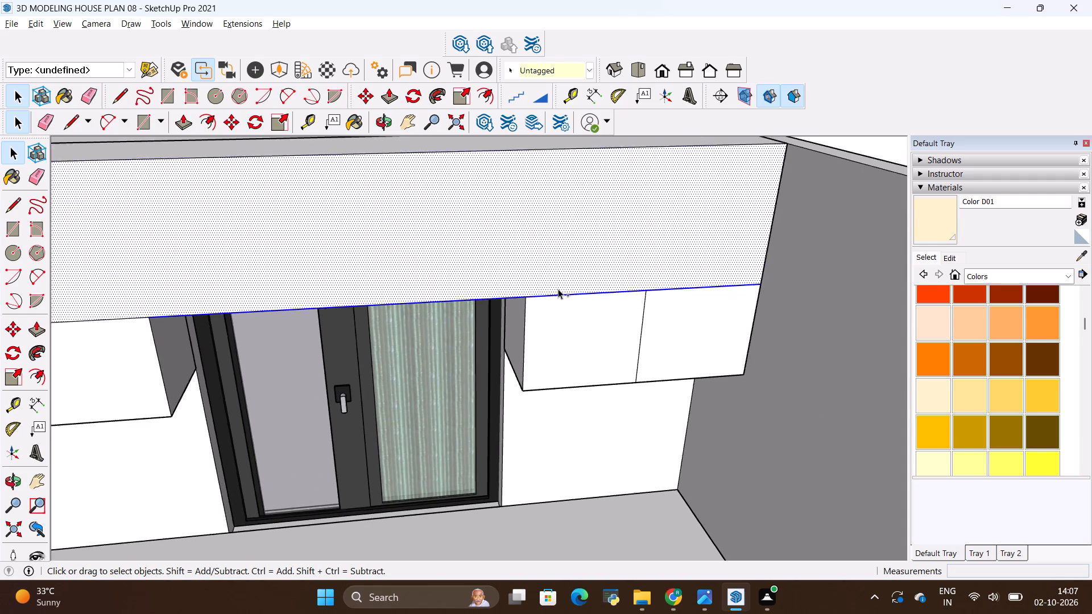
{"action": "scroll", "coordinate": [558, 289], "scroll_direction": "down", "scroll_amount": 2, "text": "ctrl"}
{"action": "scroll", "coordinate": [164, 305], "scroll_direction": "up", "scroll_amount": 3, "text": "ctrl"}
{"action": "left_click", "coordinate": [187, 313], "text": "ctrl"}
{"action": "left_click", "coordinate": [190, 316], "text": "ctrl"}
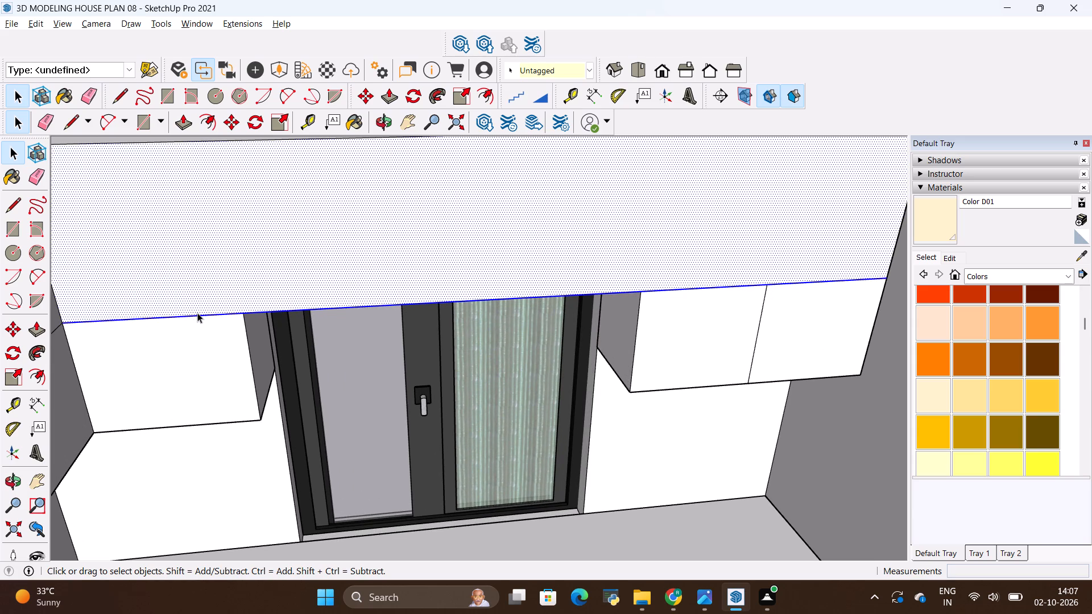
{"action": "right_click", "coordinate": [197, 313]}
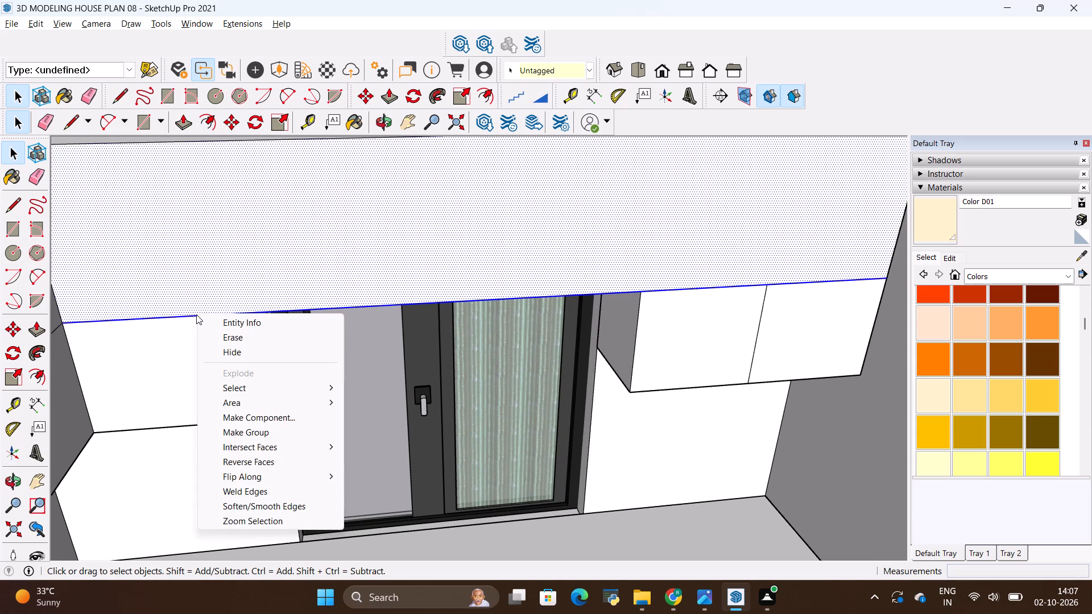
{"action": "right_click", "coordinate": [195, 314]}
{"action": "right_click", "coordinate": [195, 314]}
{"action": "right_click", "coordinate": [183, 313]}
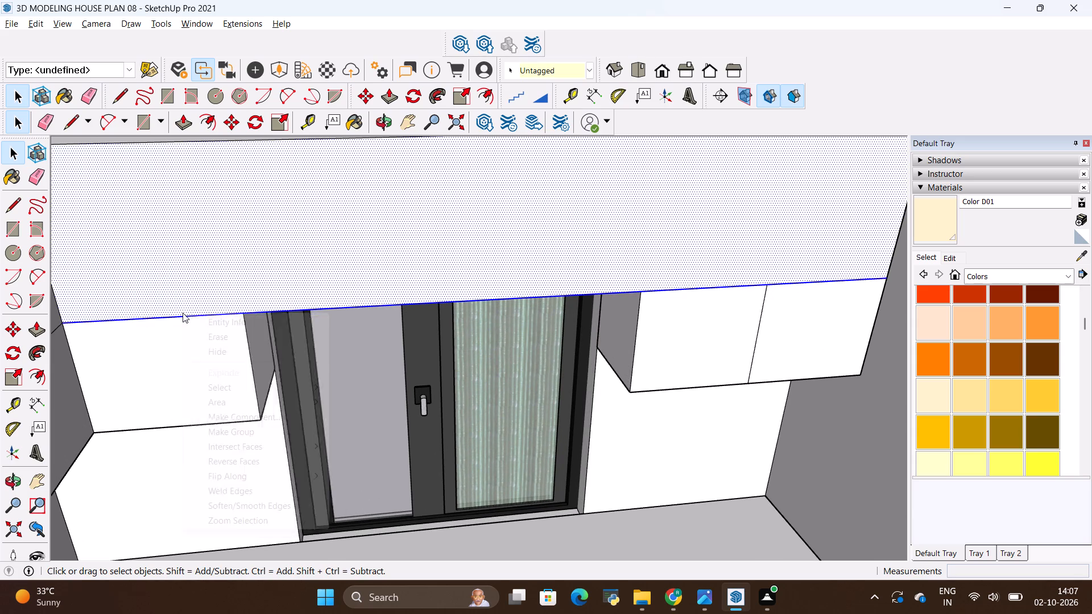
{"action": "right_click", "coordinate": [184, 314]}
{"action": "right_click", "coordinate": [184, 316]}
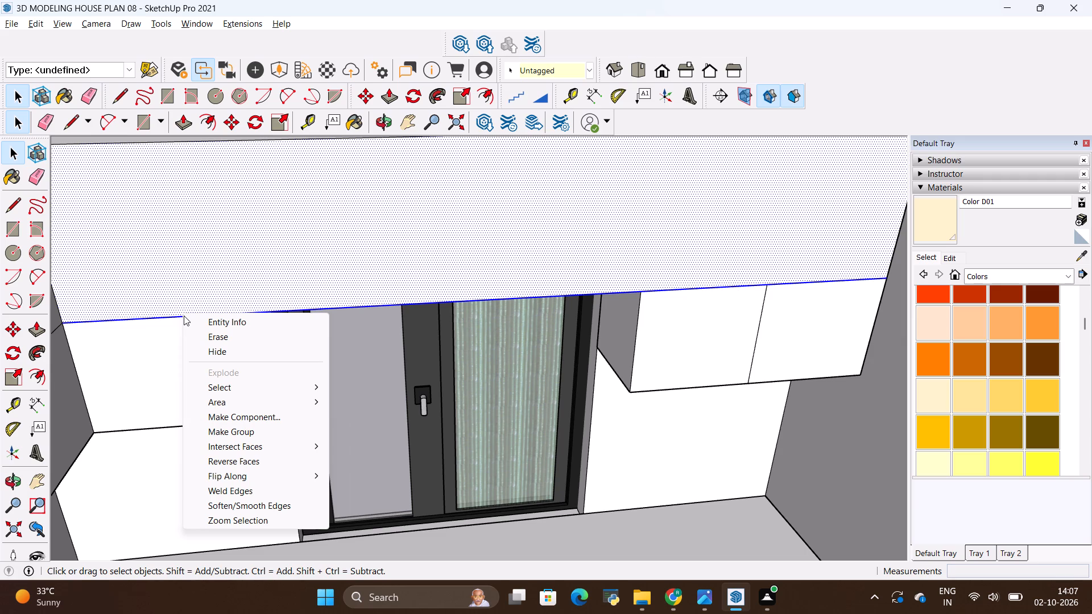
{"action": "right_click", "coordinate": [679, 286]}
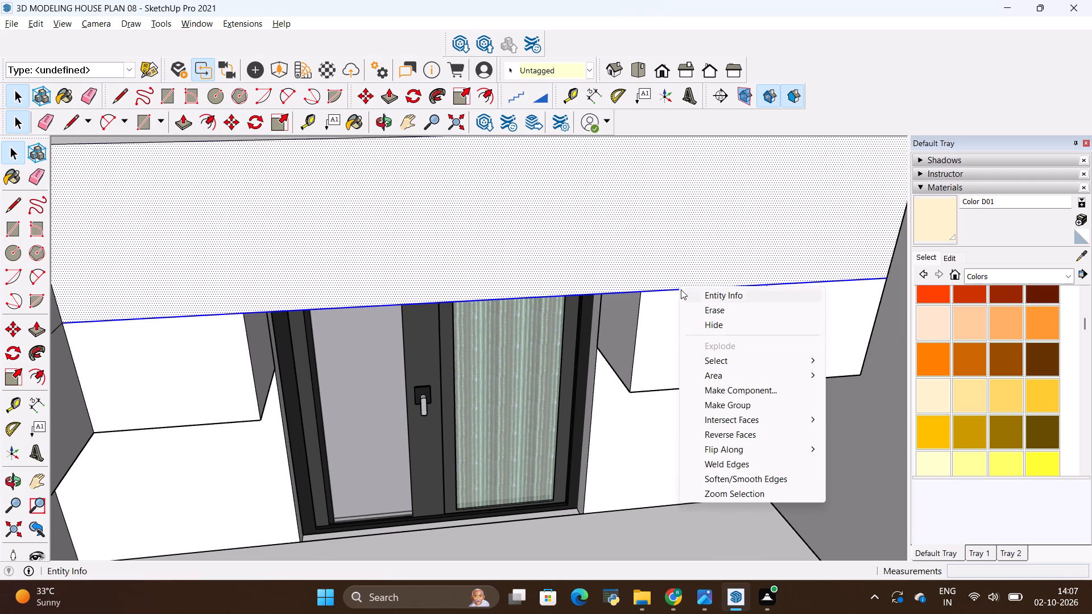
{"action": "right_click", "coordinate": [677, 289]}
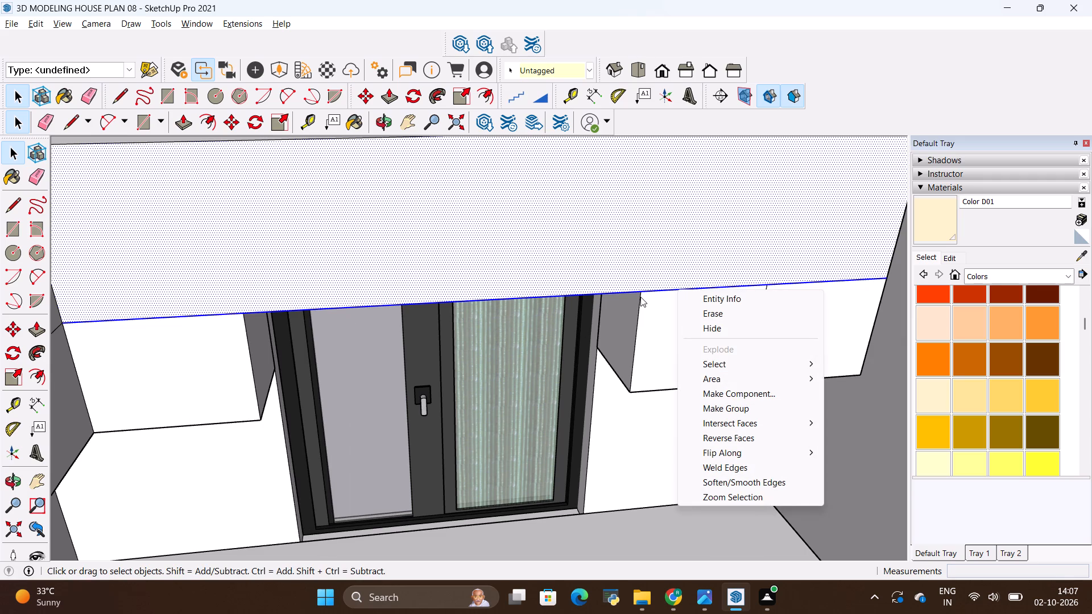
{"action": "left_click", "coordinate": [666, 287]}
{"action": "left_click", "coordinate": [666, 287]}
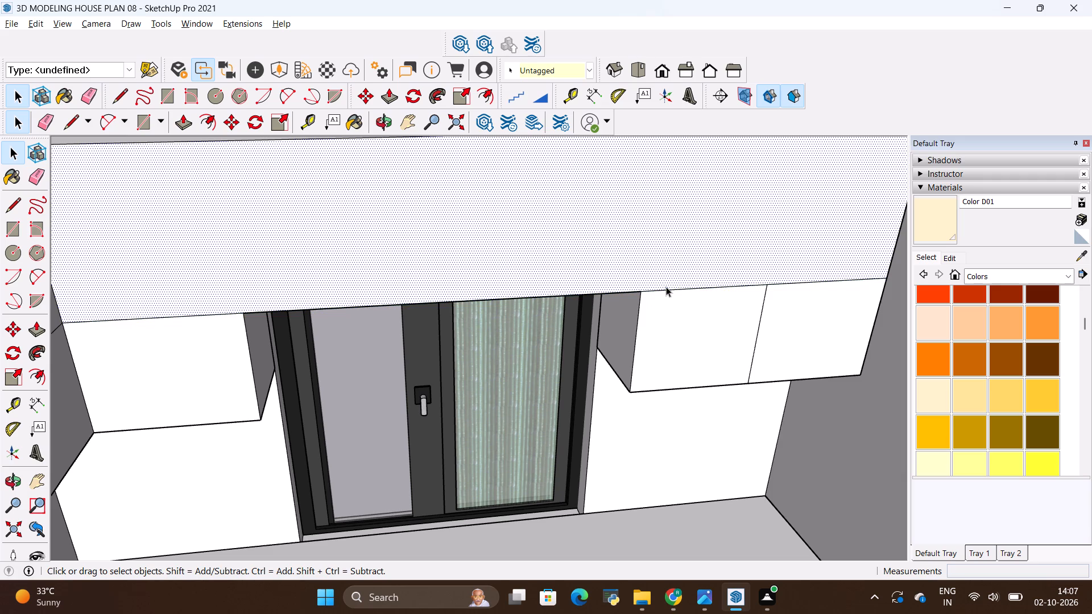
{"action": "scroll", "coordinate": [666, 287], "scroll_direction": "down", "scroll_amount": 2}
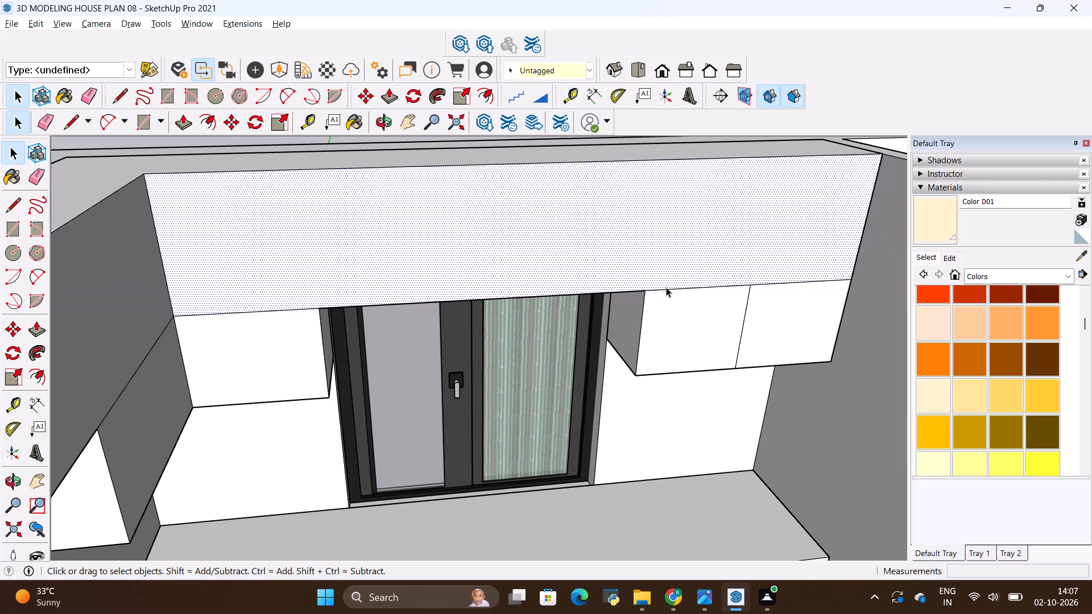
Divide the upper front edge of the overhead box running to the partition wall into 5 segments.
{"action": "left_click", "coordinate": [617, 161]}
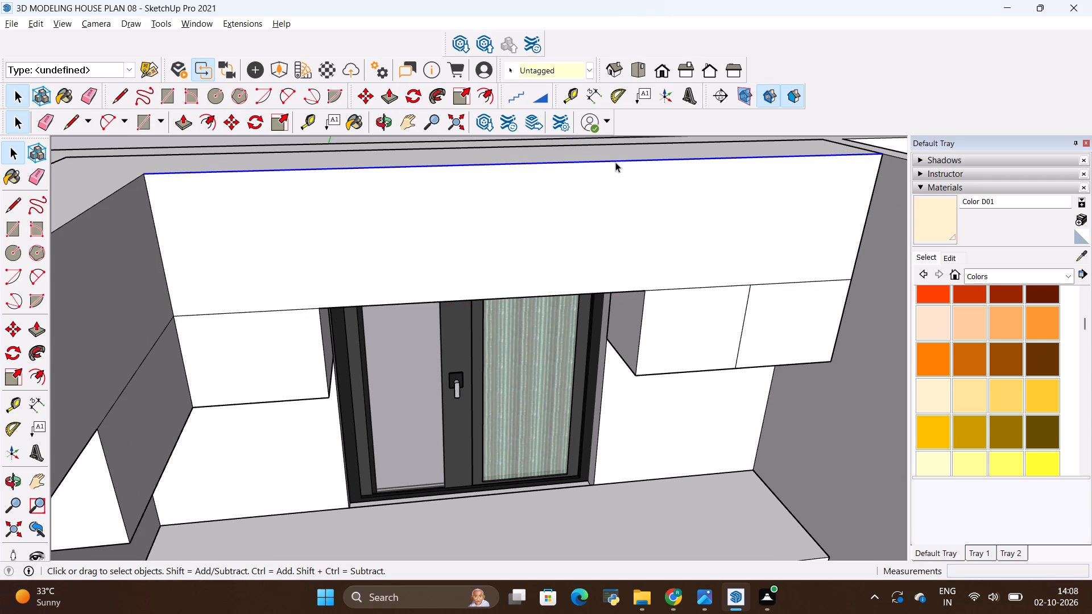
{"action": "right_click", "coordinate": [615, 162]}
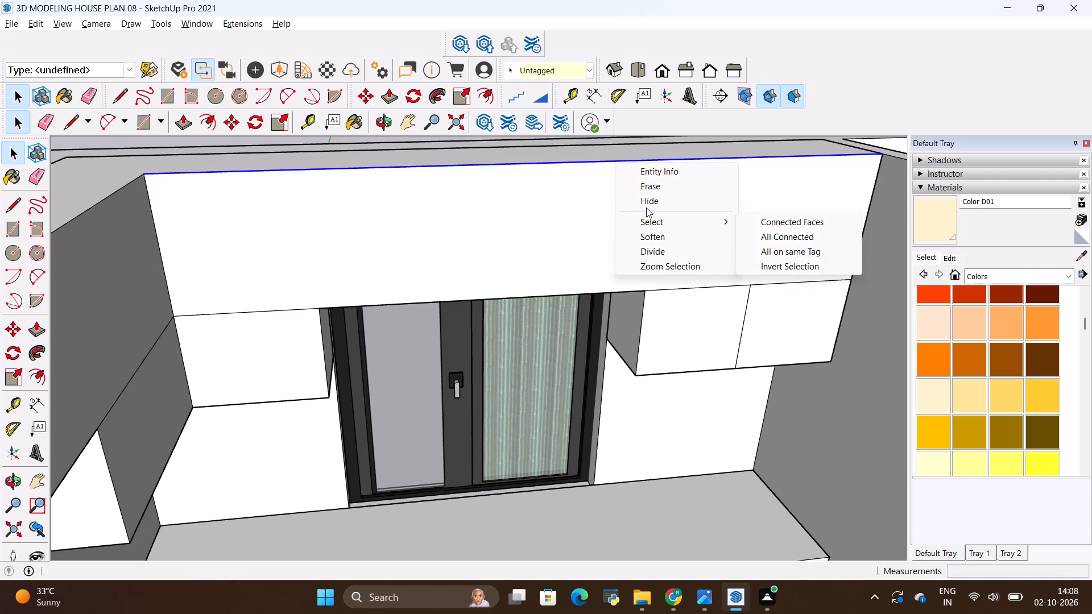
{"action": "left_click", "coordinate": [652, 244]}
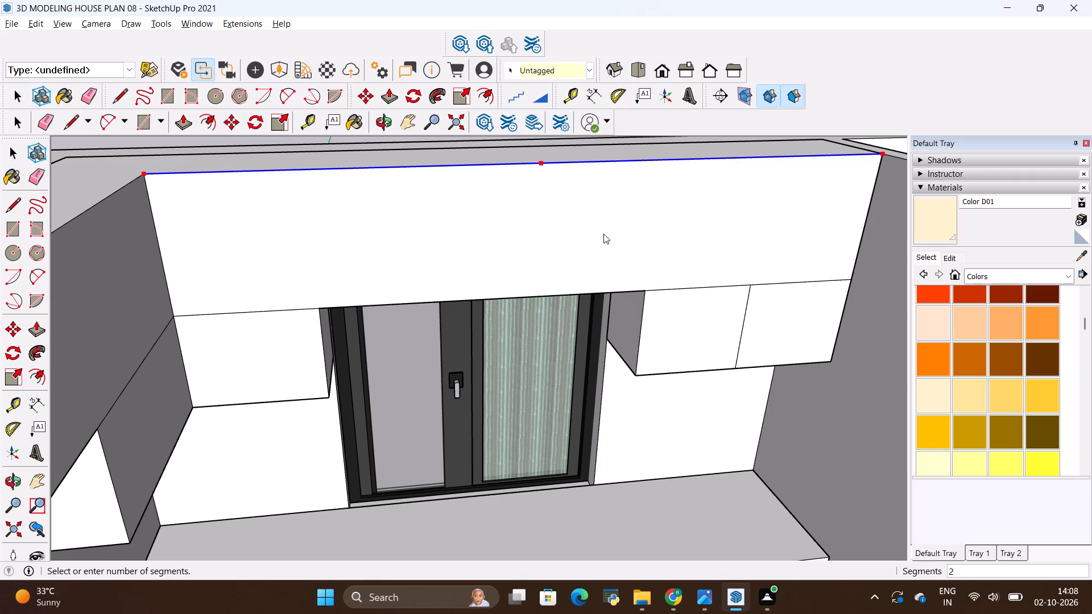
{"action": "left_click", "coordinate": [756, 208]}
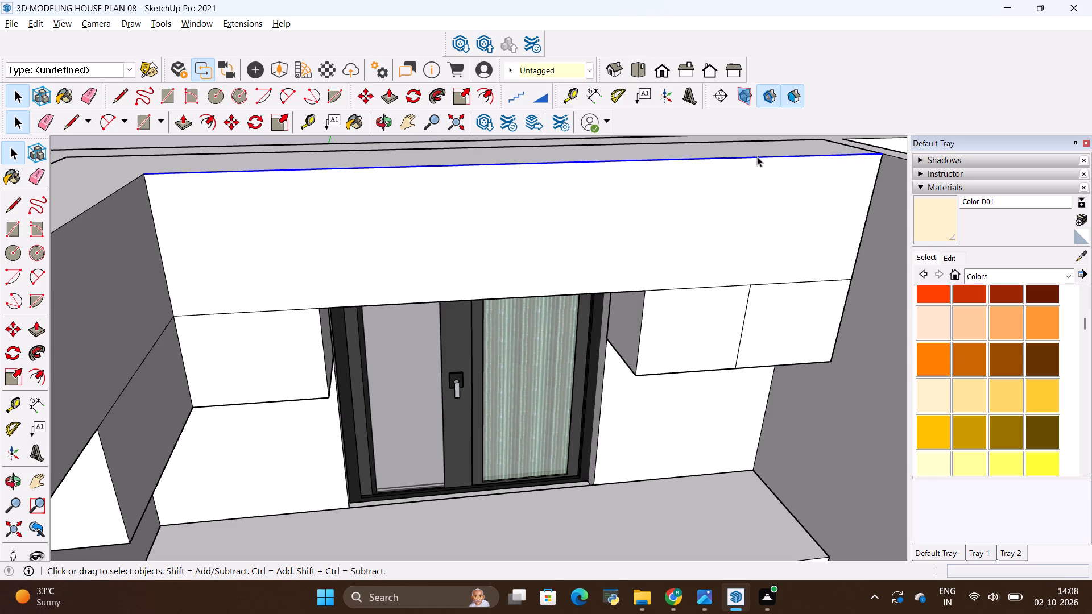
Draw four vertical 2' lines down the overhead box front, from the upper edge's division points to its lower edge.
{"action": "key", "text": "l"}
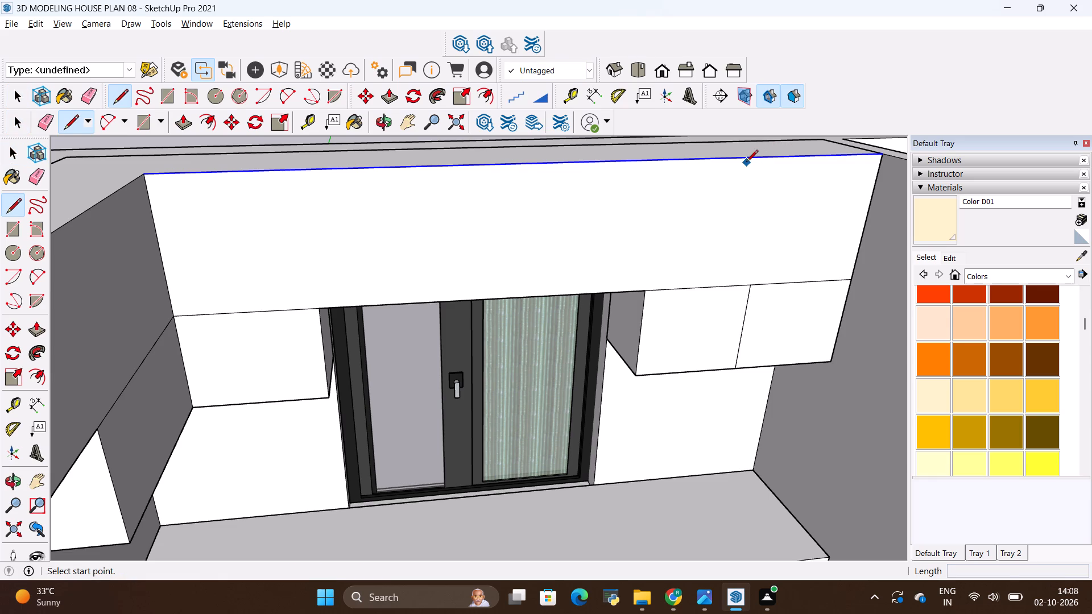
{"action": "left_click", "coordinate": [751, 160]}
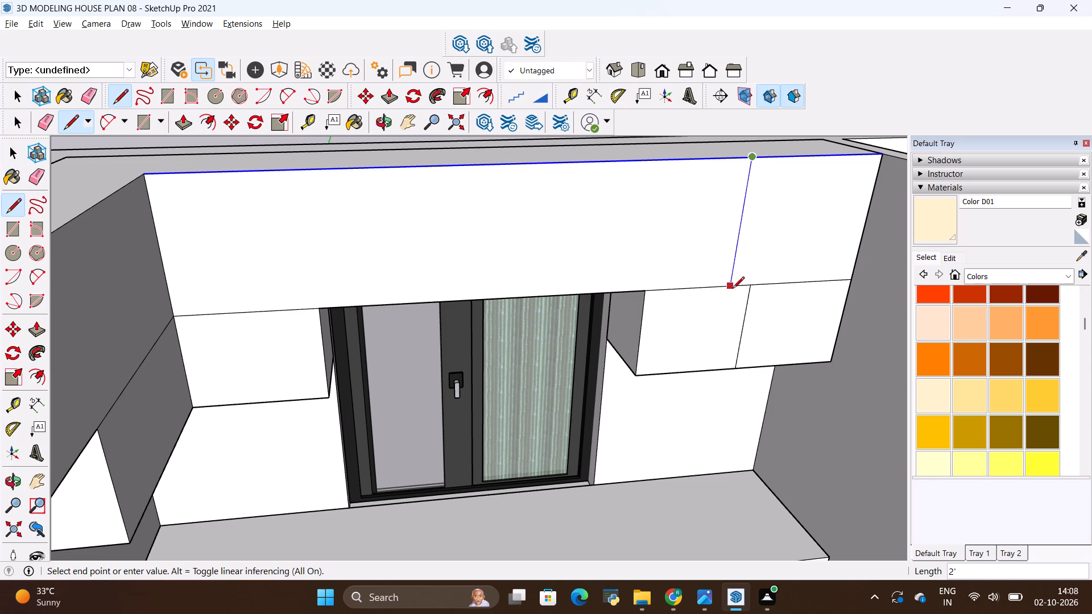
{"action": "left_click", "coordinate": [729, 289]}
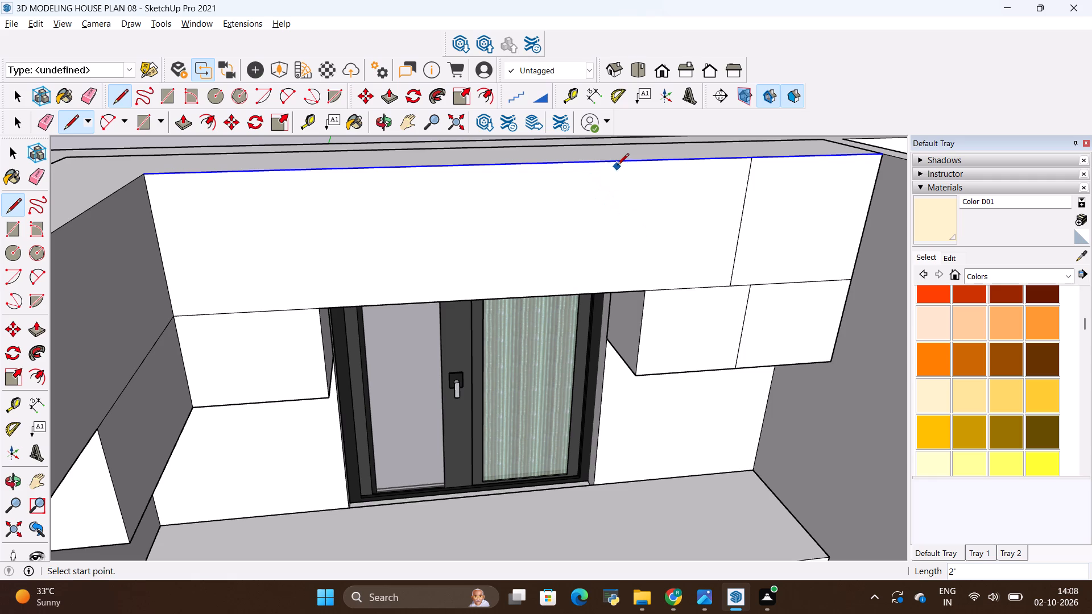
{"action": "left_click", "coordinate": [609, 163]}
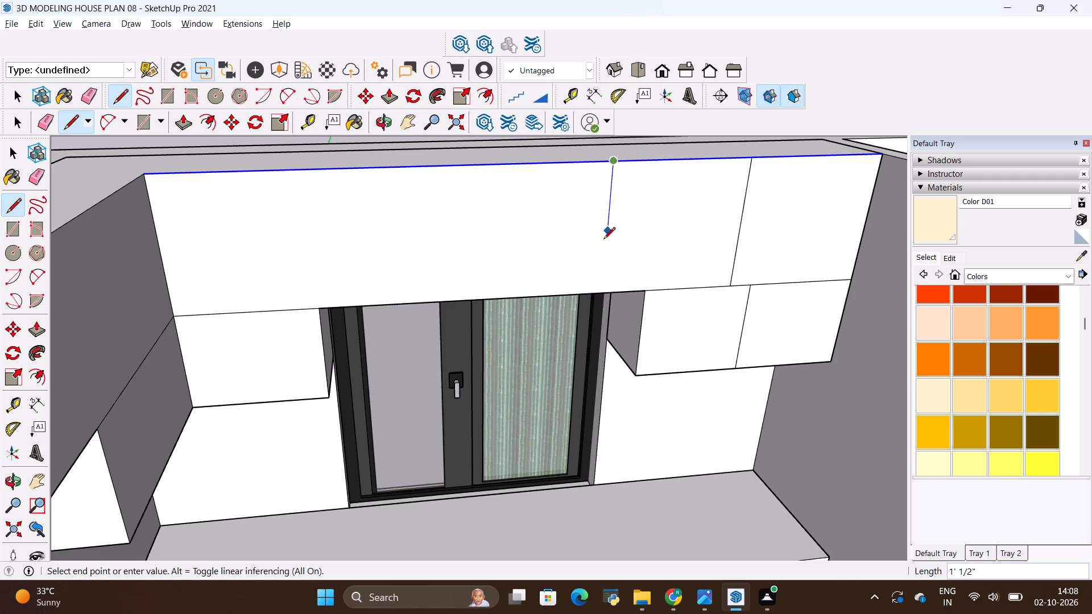
{"action": "left_click", "coordinate": [604, 291]}
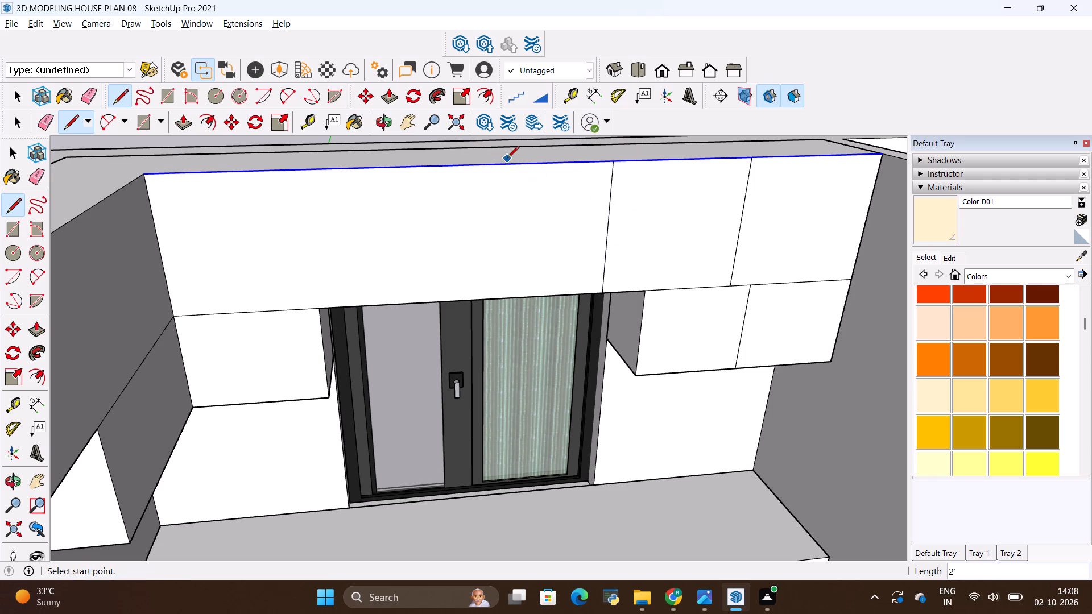
{"action": "left_click", "coordinate": [465, 168]}
{"action": "left_click", "coordinate": [468, 294]}
{"action": "left_click", "coordinate": [308, 173]}
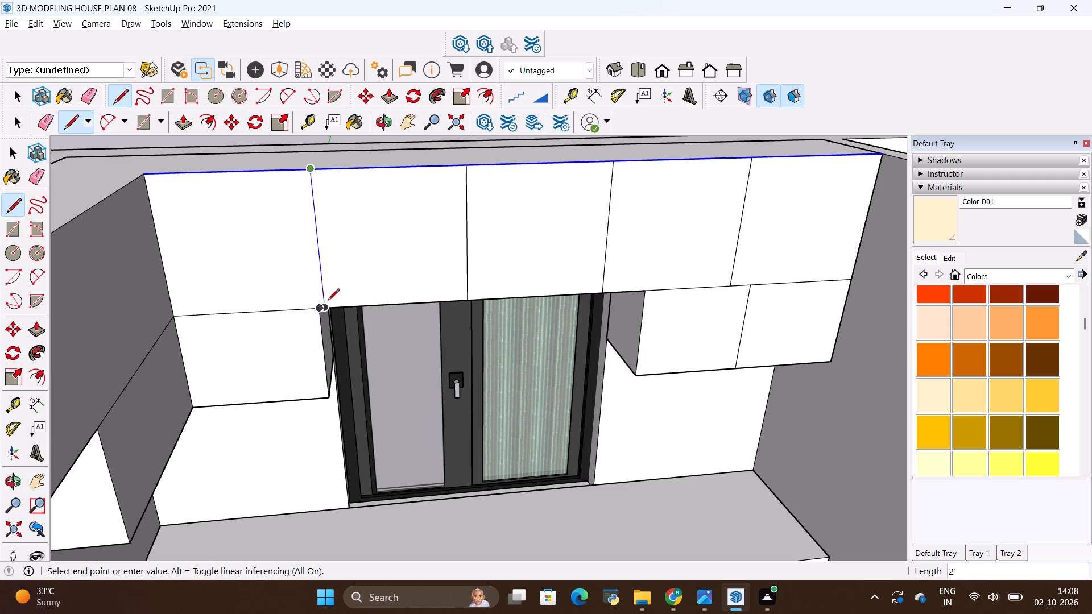
{"action": "scroll", "coordinate": [329, 305], "scroll_direction": "up", "scroll_amount": 2}
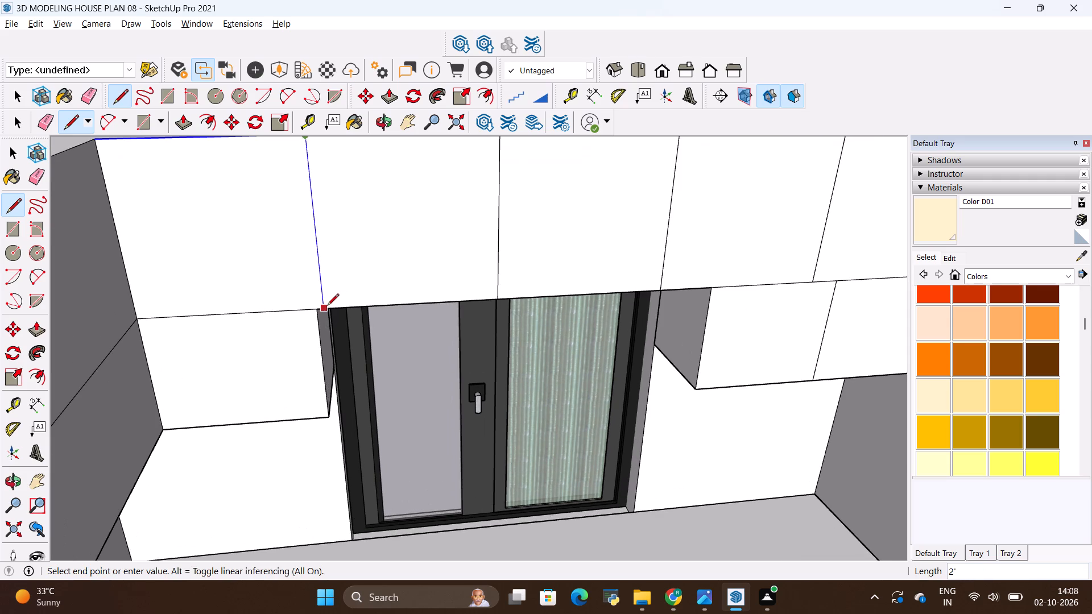
{"action": "left_click", "coordinate": [327, 306]}
{"action": "scroll", "coordinate": [389, 297], "scroll_direction": "down", "scroll_amount": 4}
{"action": "key", "text": "Escape"}
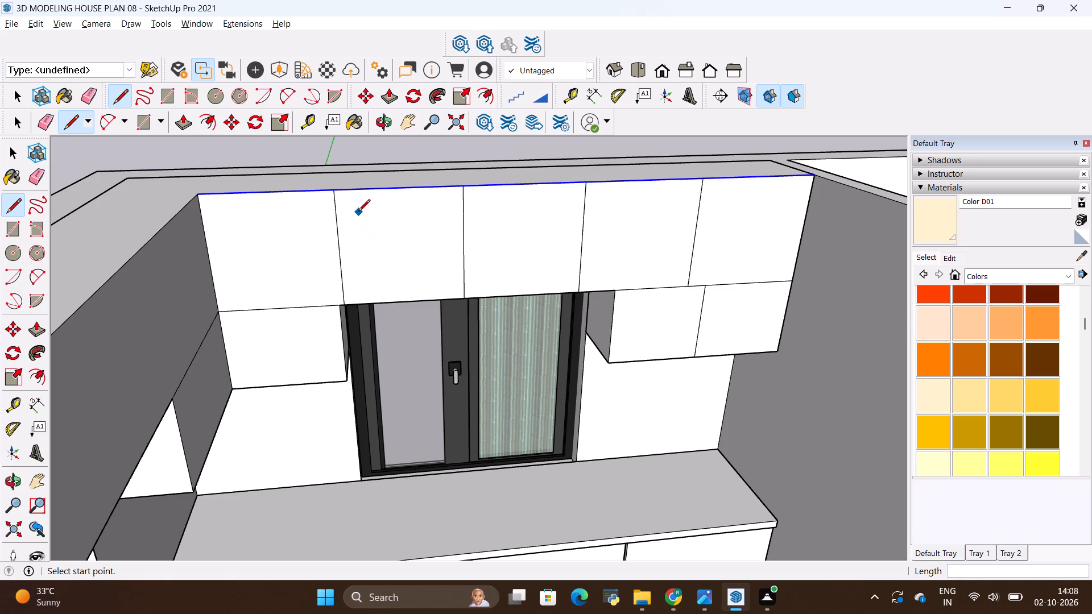
Divide the upper front edge of the adjoining overhead box above the other window into 4 segments.
{"action": "scroll", "coordinate": [358, 212], "scroll_direction": "down", "scroll_amount": 4}
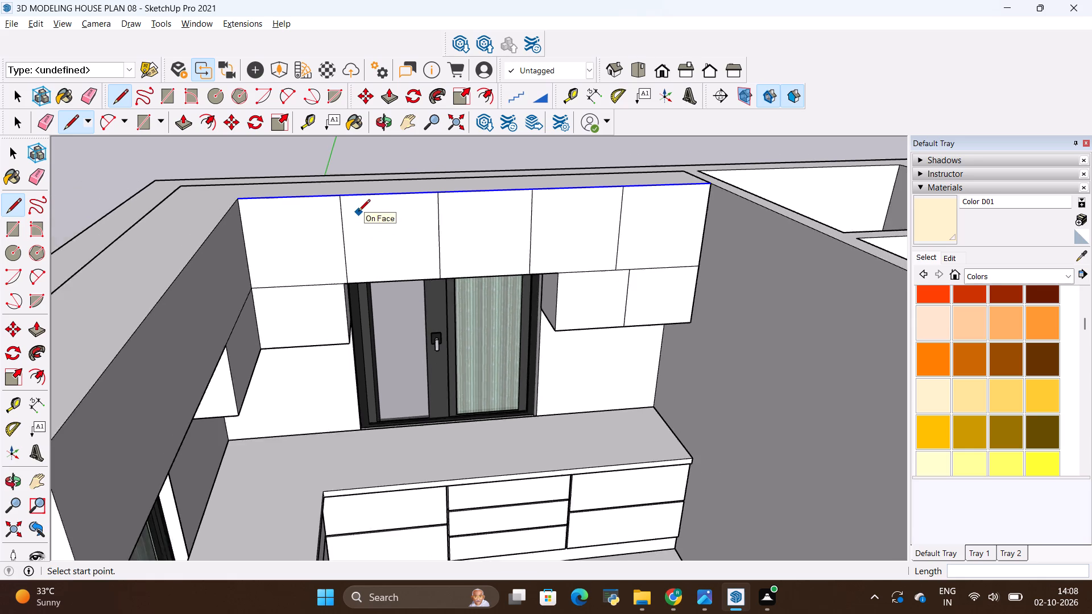
{"action": "middle_click_drag", "start_coordinate": [452, 220], "coordinate": [320, 230]}
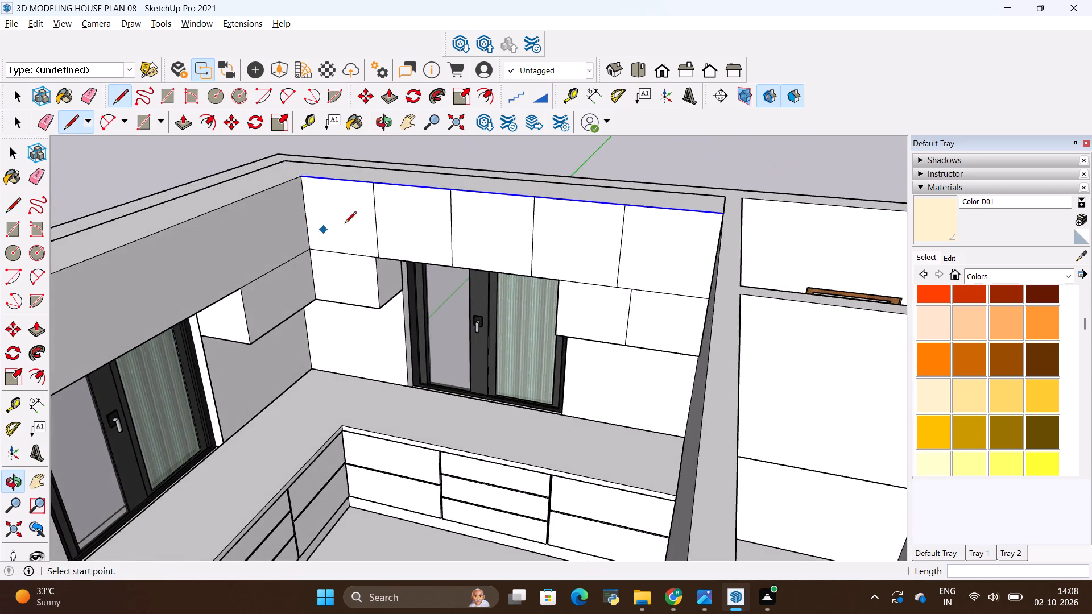
{"action": "scroll", "coordinate": [468, 237], "scroll_direction": "down", "scroll_amount": 5}
{"action": "middle_click_drag", "start_coordinate": [511, 227], "coordinate": [317, 209]}
{"action": "scroll", "coordinate": [319, 207], "scroll_direction": "up", "scroll_amount": 2}
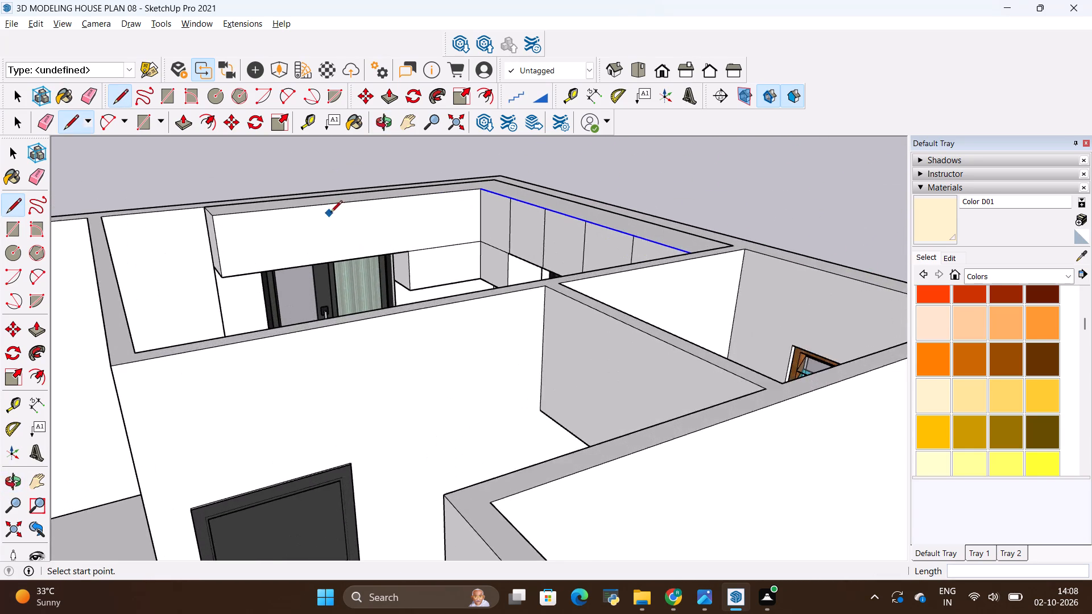
{"action": "scroll", "coordinate": [338, 213], "scroll_direction": "up", "scroll_amount": 2}
{"action": "key", "text": "space"}
{"action": "left_click", "coordinate": [353, 197]}
{"action": "right_click", "coordinate": [353, 197]}
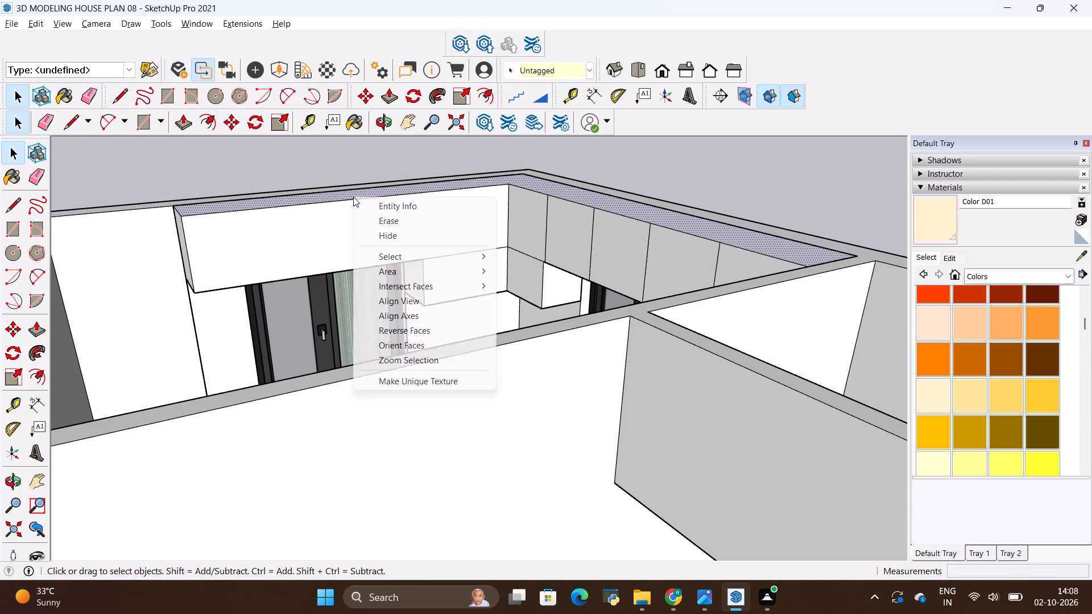
{"action": "left_click", "coordinate": [338, 196]}
{"action": "left_click", "coordinate": [341, 197]}
{"action": "left_click", "coordinate": [341, 198]}
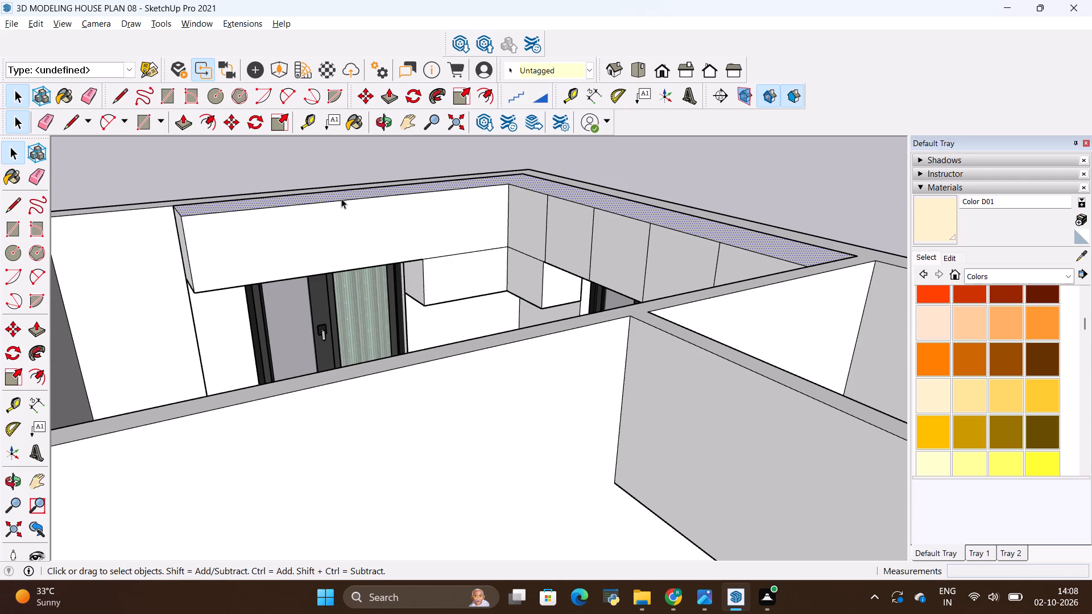
{"action": "right_click", "coordinate": [341, 198]}
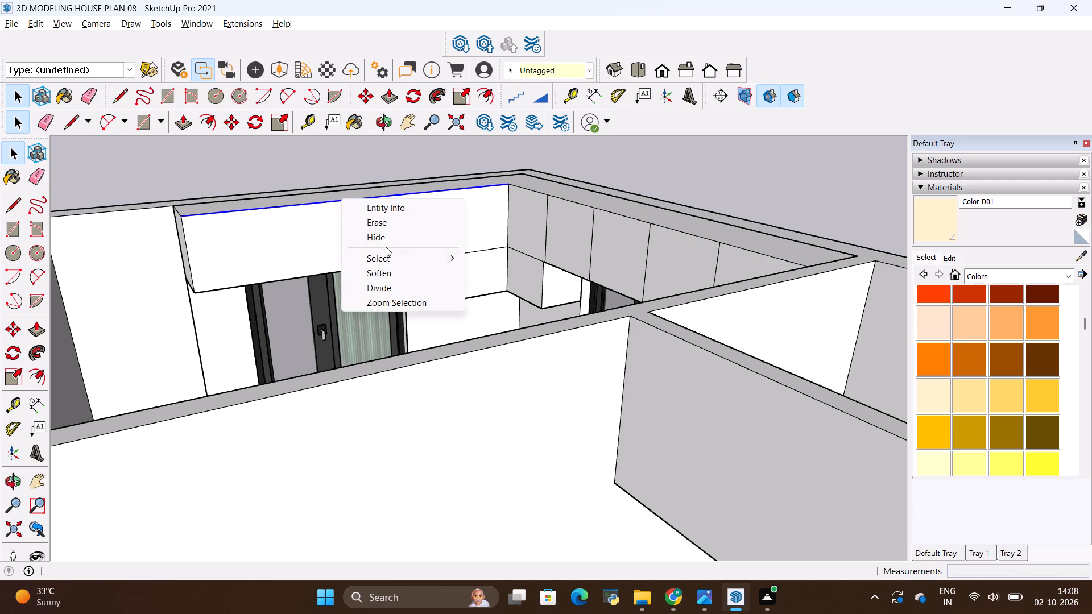
{"action": "left_click", "coordinate": [383, 280]}
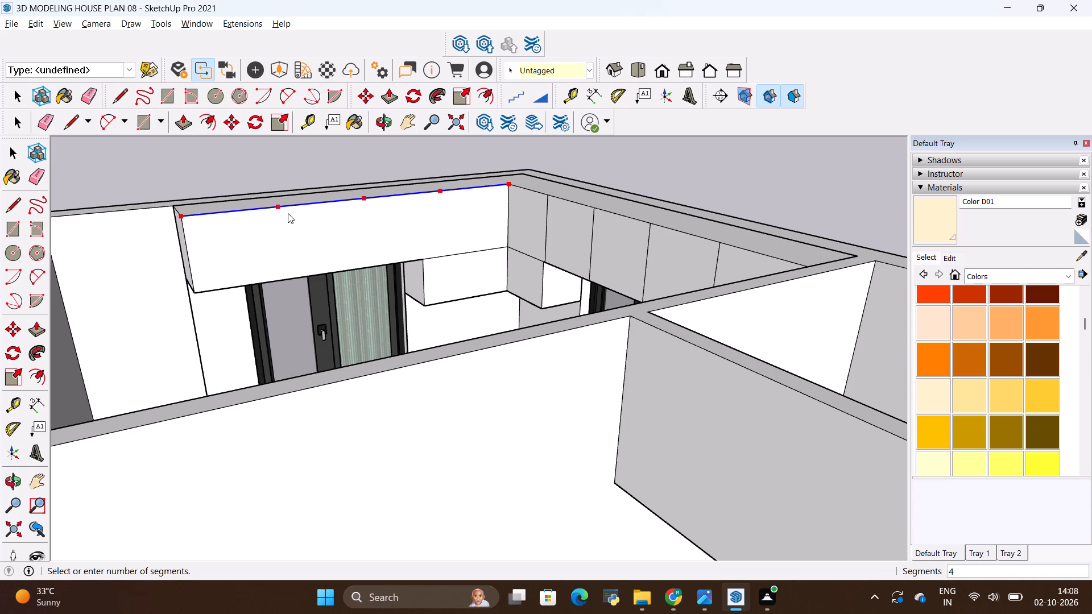
{"action": "left_click", "coordinate": [269, 215]}
Draw four vertical 2' lines down the undivided overhead box front, from the upper edge's division points to its lower edge.
{"action": "key", "text": "l"}
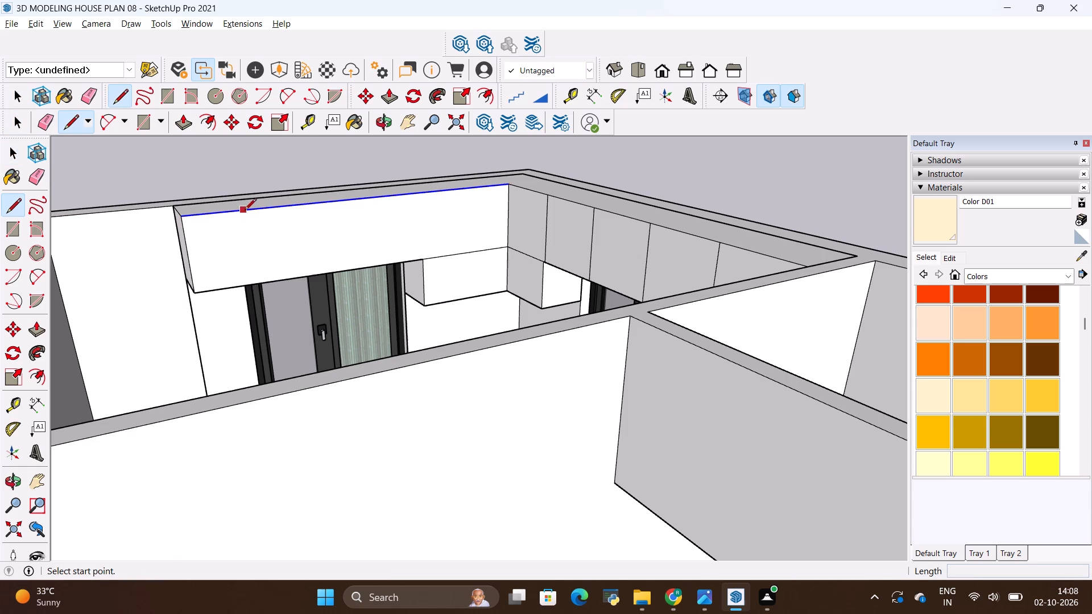
{"action": "left_click", "coordinate": [257, 212]}
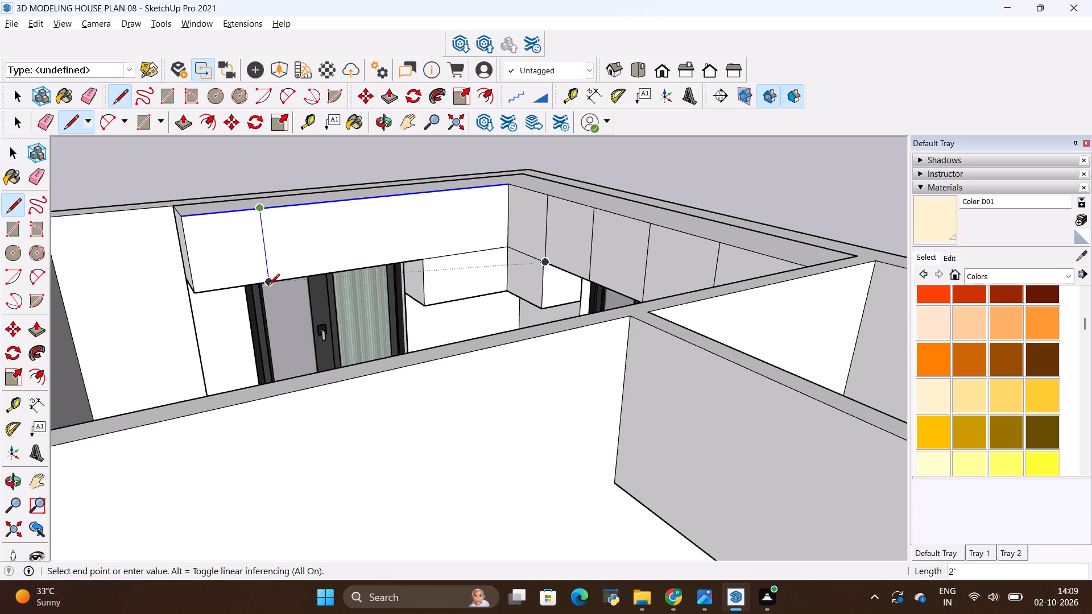
{"action": "left_click", "coordinate": [270, 284]}
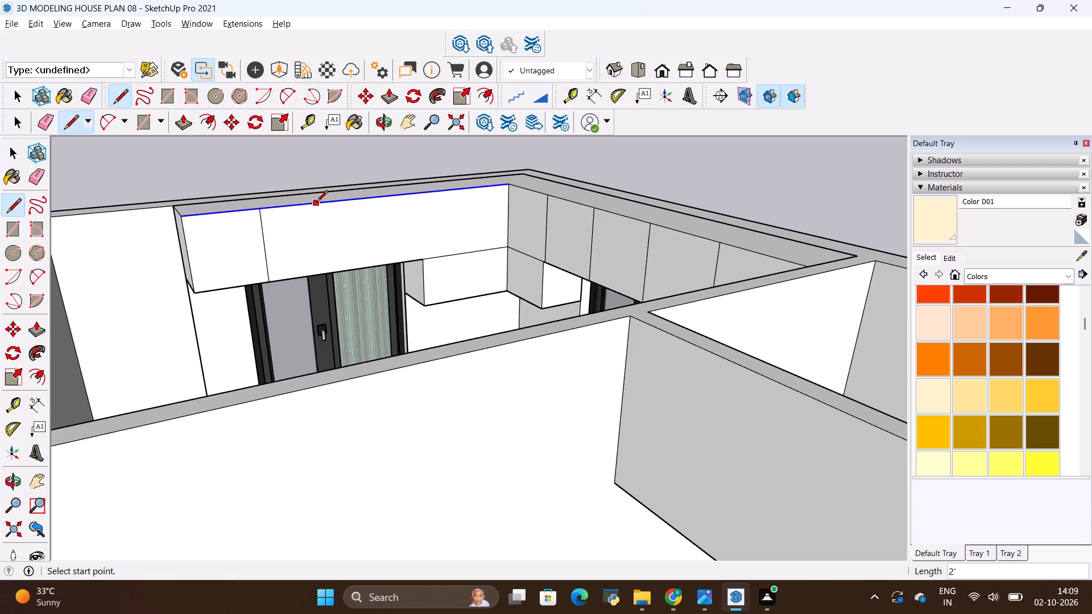
{"action": "left_click", "coordinate": [330, 205]}
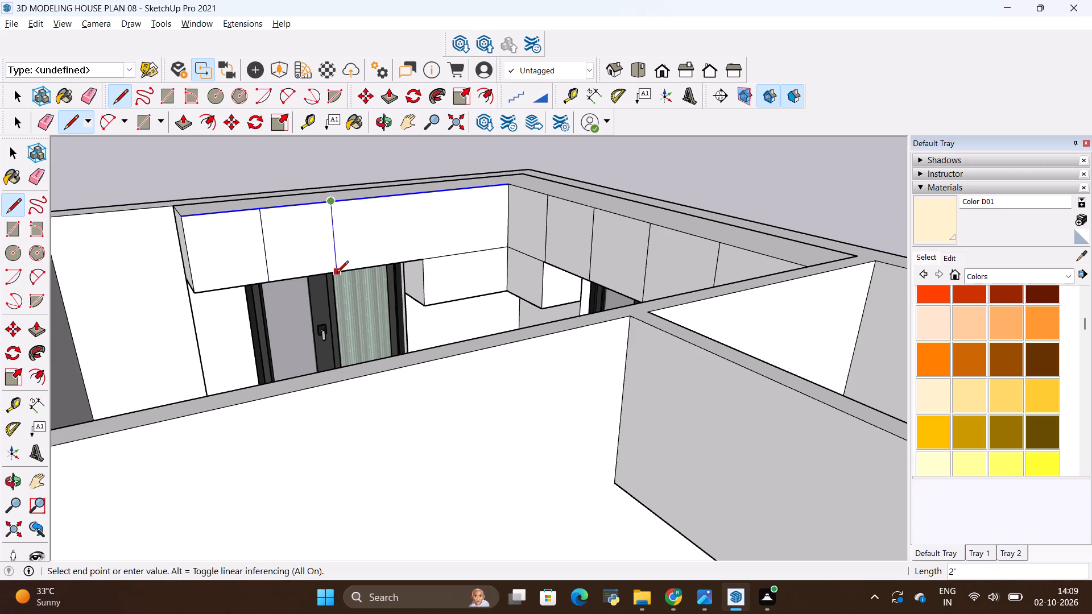
{"action": "left_click", "coordinate": [337, 273]}
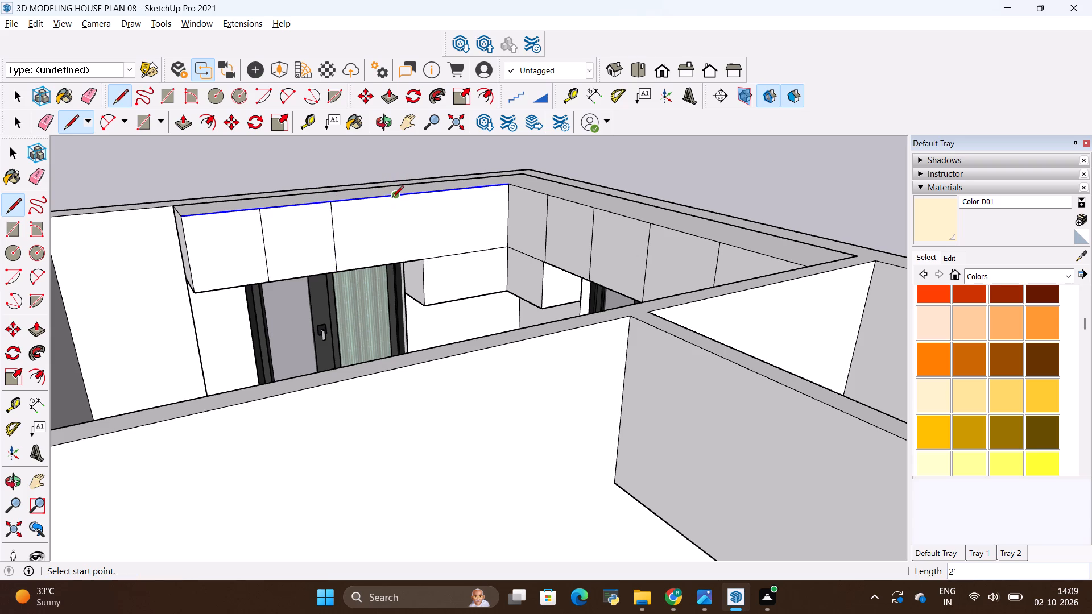
{"action": "left_click", "coordinate": [392, 198]}
{"action": "left_click", "coordinate": [398, 262]}
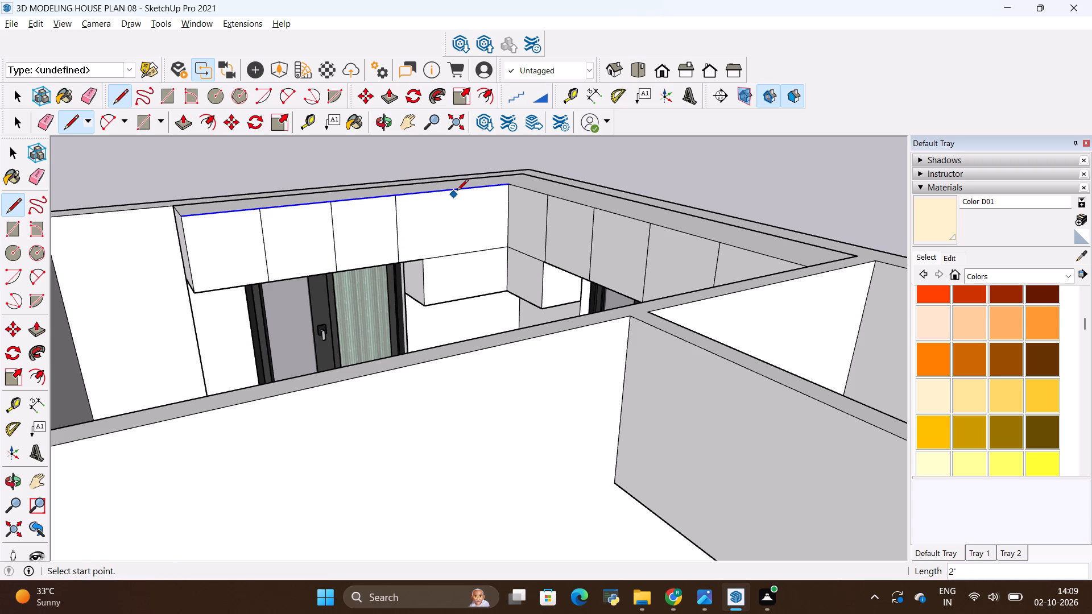
{"action": "left_click", "coordinate": [448, 190]}
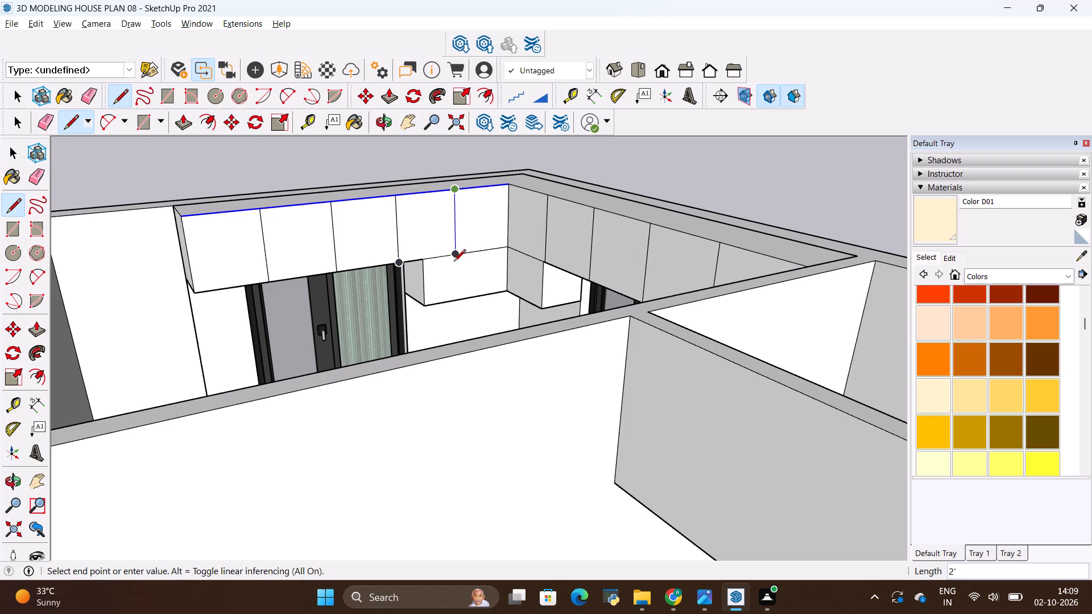
{"action": "left_click", "coordinate": [454, 256]}
{"action": "scroll", "coordinate": [351, 220], "scroll_direction": "down", "scroll_amount": 3}
{"action": "middle_click_drag", "start_coordinate": [368, 273], "coordinate": [439, 327]}
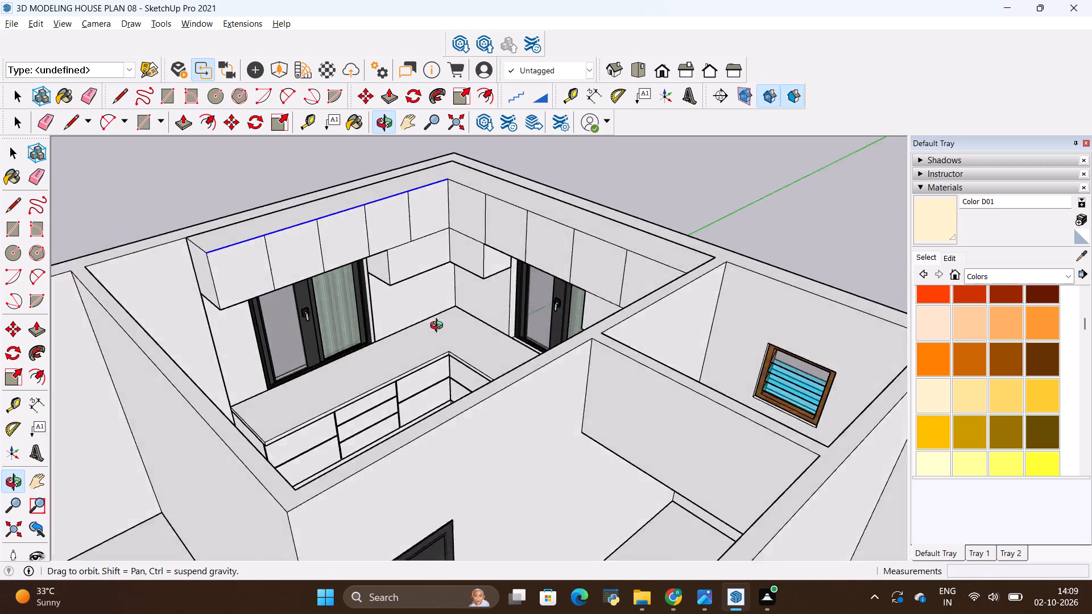
{"action": "middle_click_drag", "start_coordinate": [439, 327], "coordinate": [569, 255]}
{"action": "middle_click_drag", "start_coordinate": [569, 248], "coordinate": [439, 244]}
{"action": "scroll", "coordinate": [415, 193], "scroll_direction": "up", "scroll_amount": 4}
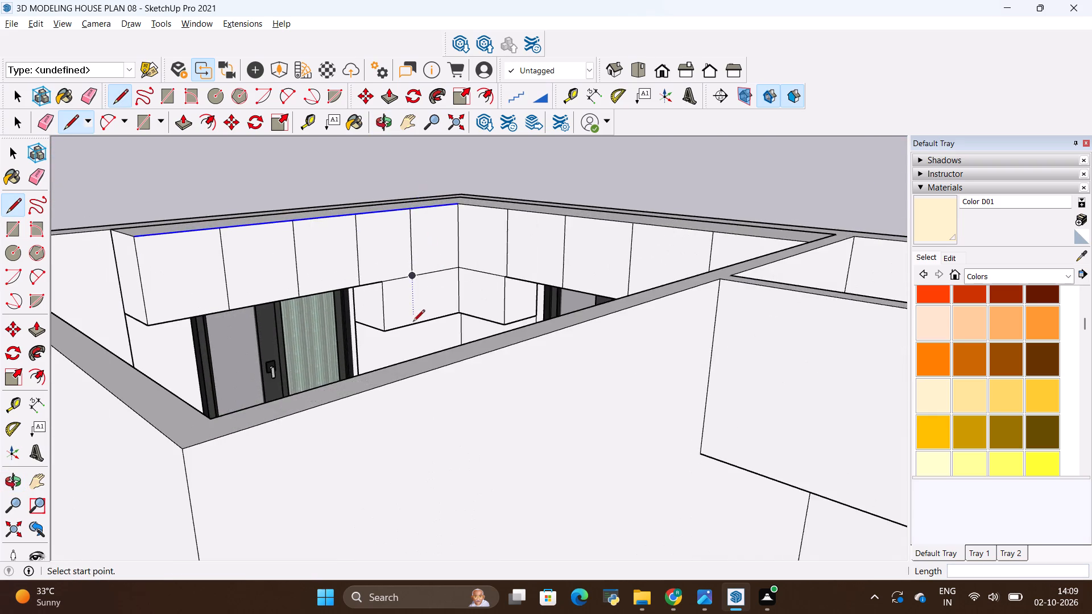
{"action": "middle_click_drag", "start_coordinate": [412, 323], "coordinate": [453, 376]}
{"action": "key", "text": "space"}
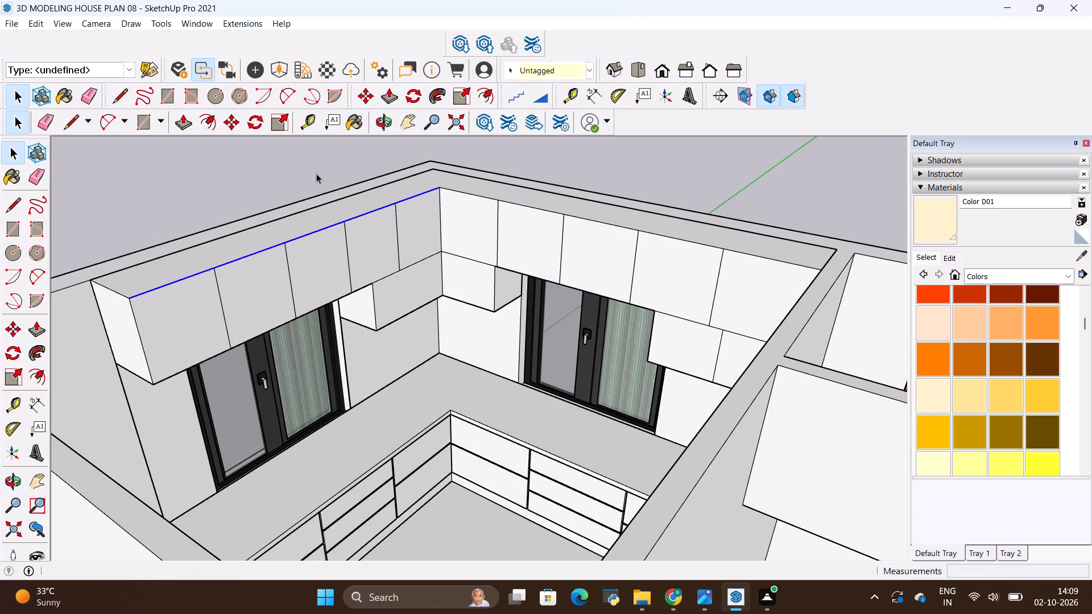
{"action": "left_click", "coordinate": [316, 173]}
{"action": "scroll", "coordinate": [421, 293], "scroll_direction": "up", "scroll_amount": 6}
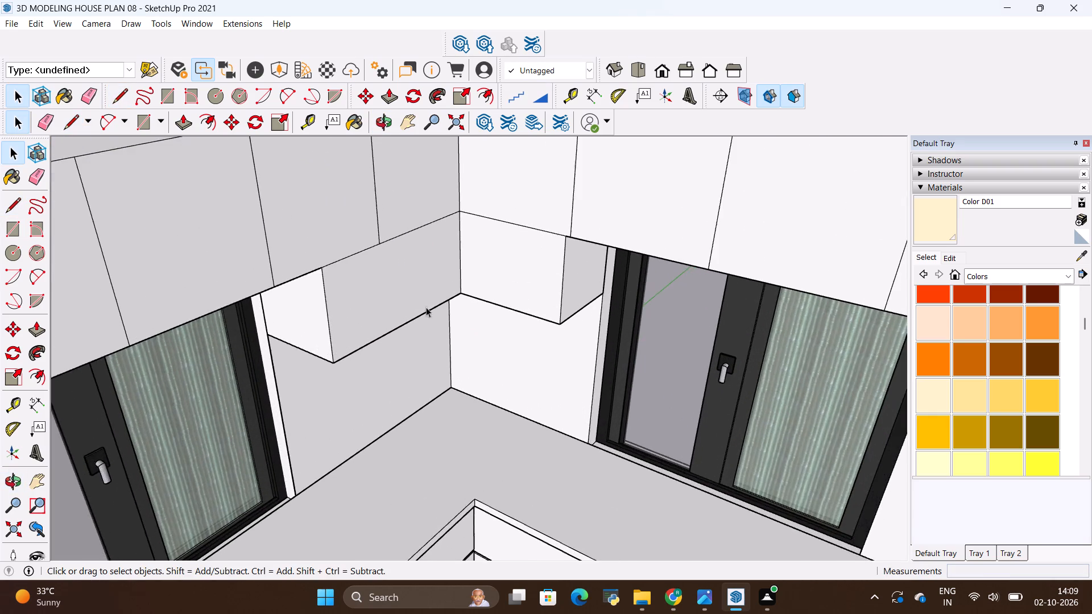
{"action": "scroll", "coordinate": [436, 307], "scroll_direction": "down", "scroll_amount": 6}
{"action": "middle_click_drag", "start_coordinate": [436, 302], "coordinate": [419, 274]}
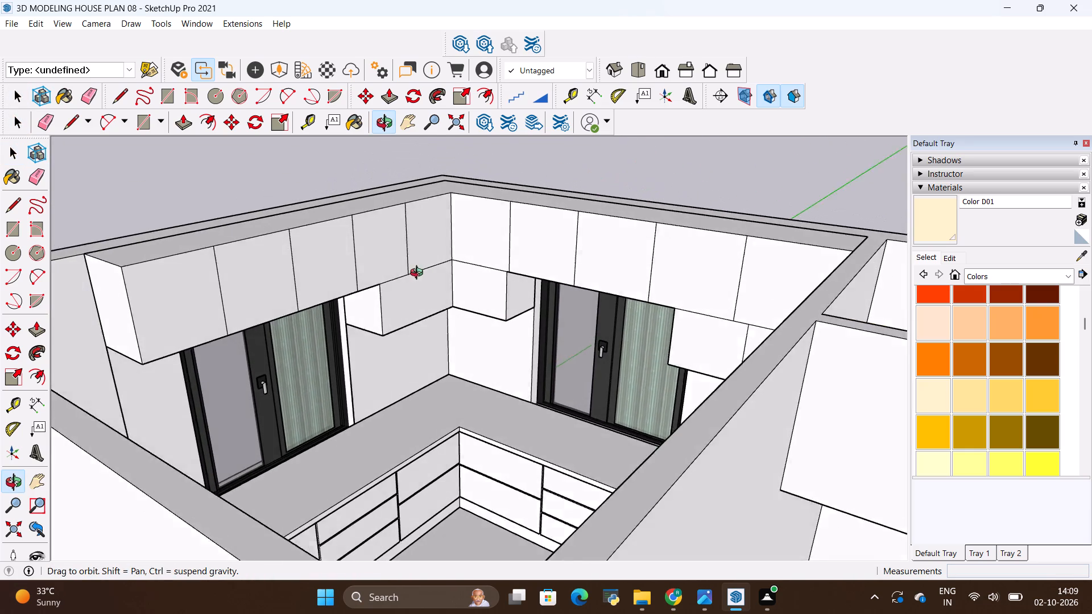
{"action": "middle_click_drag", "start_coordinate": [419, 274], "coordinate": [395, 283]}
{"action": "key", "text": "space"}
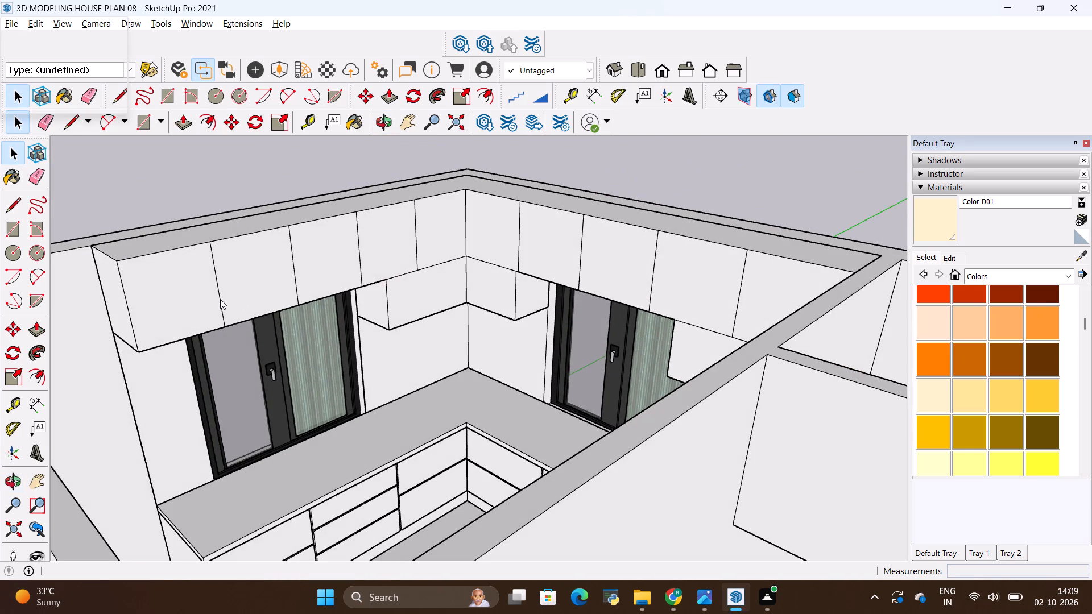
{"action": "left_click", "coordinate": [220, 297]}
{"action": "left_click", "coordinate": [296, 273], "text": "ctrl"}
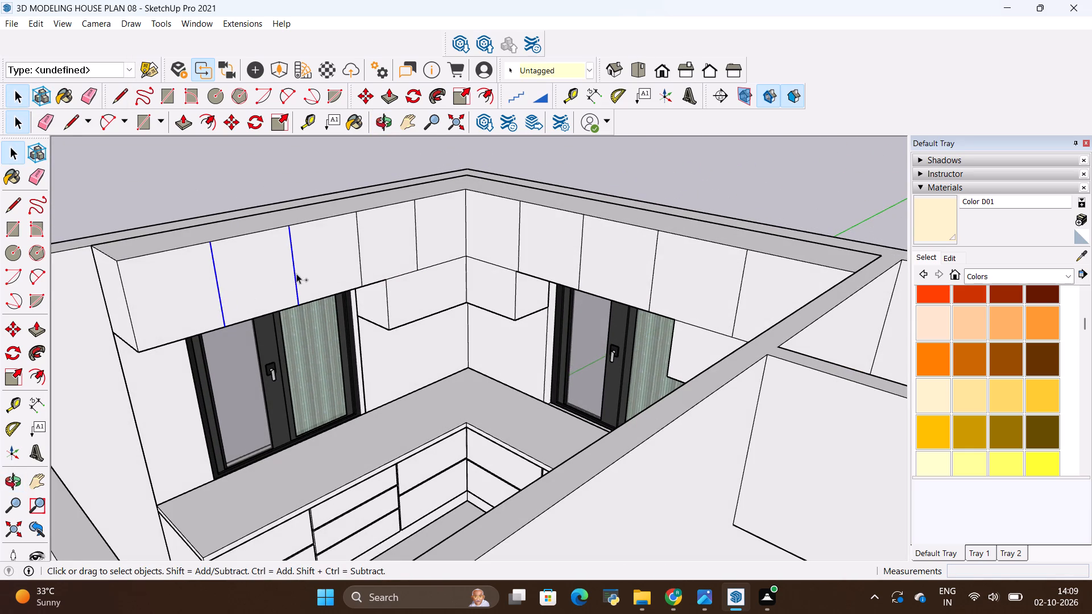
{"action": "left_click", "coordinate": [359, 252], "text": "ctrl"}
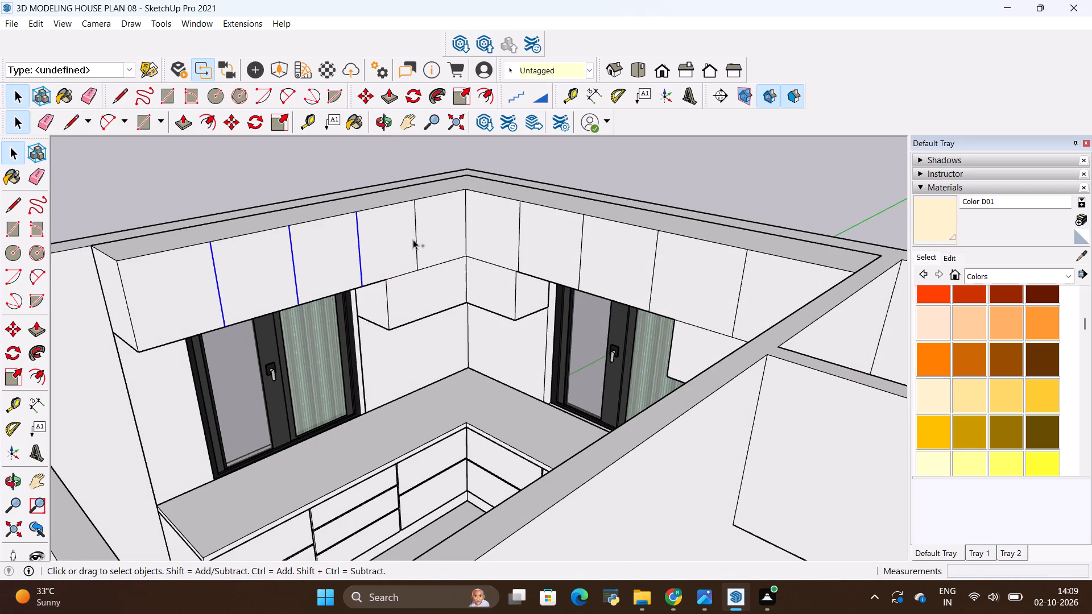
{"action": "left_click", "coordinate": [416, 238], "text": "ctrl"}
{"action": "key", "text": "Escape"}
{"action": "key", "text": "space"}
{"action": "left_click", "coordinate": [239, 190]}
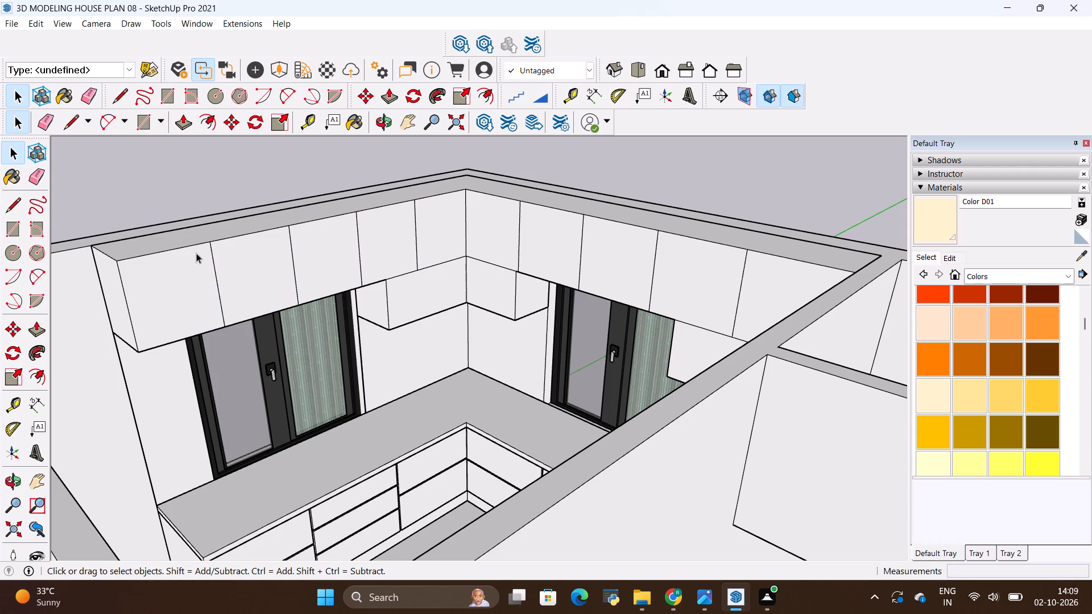
Offset the outlines of the first two door panels, starting at the box's free end, inward by 0.5".
{"action": "left_click", "coordinate": [474, 92]}
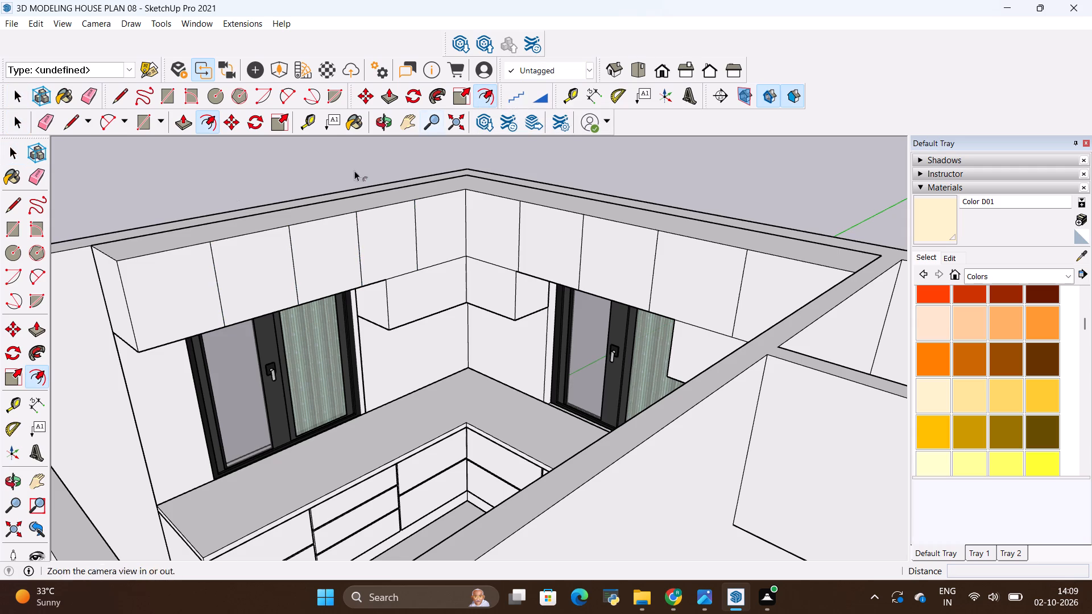
{"action": "left_click", "coordinate": [201, 276]}
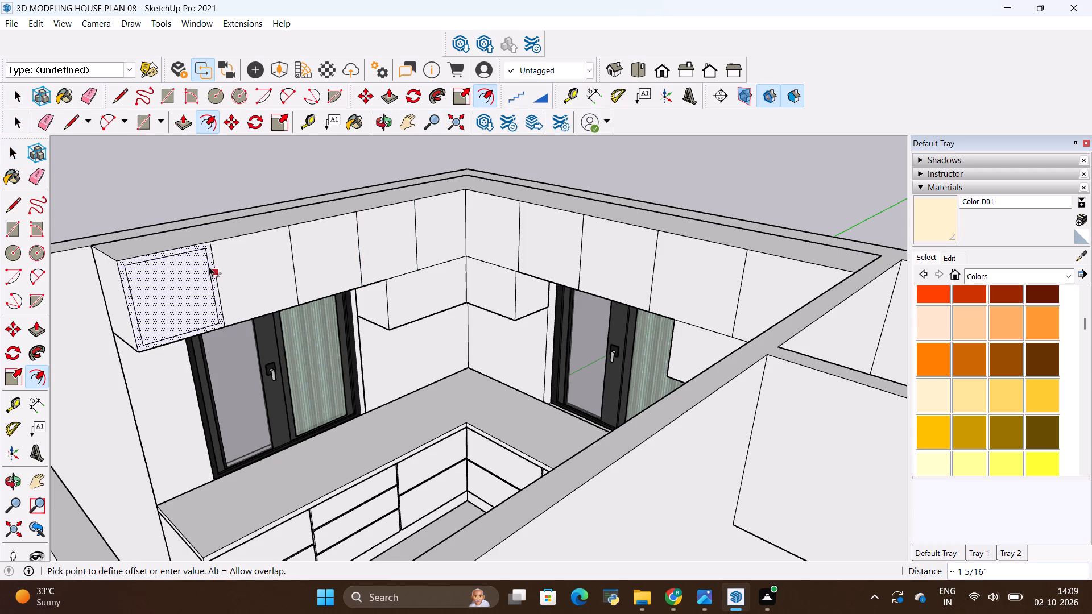
{"action": "key", "text": "BackSpace"}
{"action": "key", "text": "BackSpace"}
{"action": "type", "text": ".5"}
{"action": "key", "text": "shift+quotedbl"}
{"action": "key", "text": "Return"}
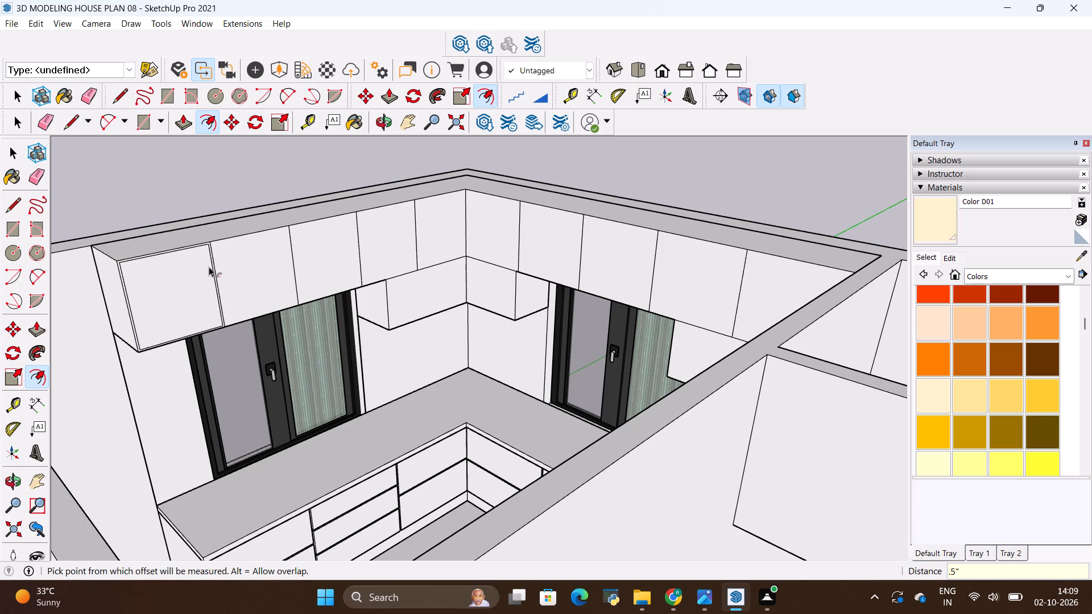
{"action": "left_click", "coordinate": [260, 263]}
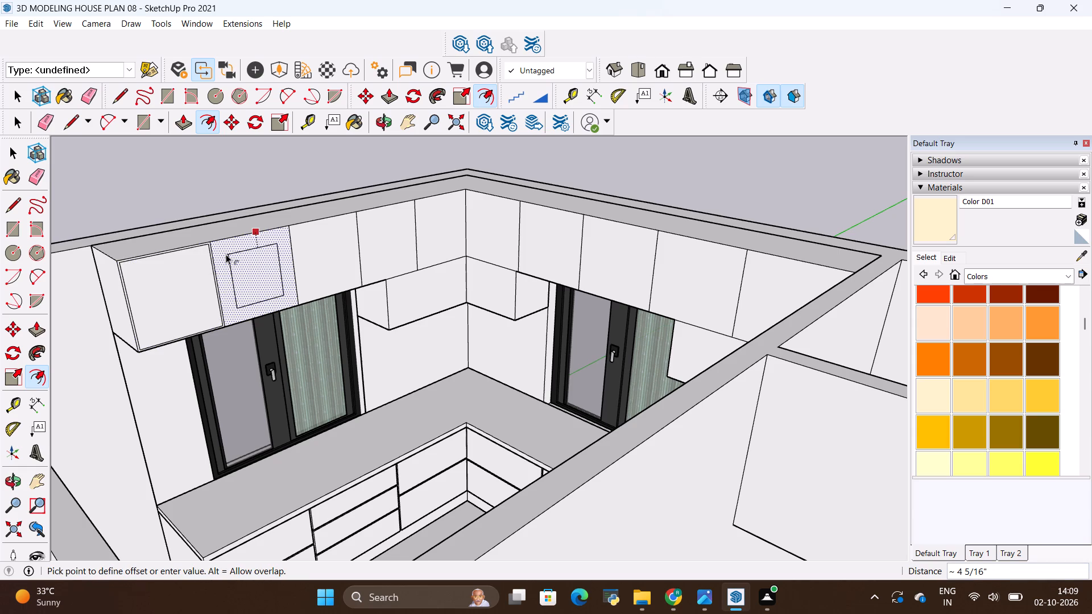
{"action": "key", "text": "BackSpace"}
{"action": "type", "text": ".5"}
{"action": "key", "text": "shift+quotedbl"}
{"action": "key", "text": "Return"}
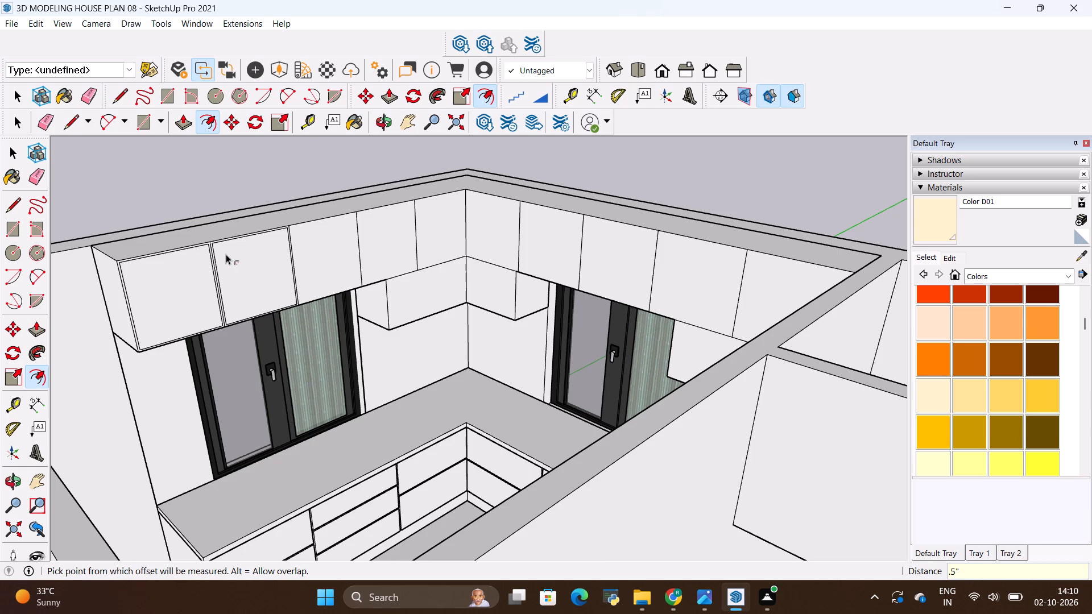
Offset the remaining three door panels of this overhead box inward by about 1/2", lining up with the neighbouring panel frames.
{"action": "scroll", "coordinate": [242, 256], "scroll_direction": "up", "scroll_amount": 7}
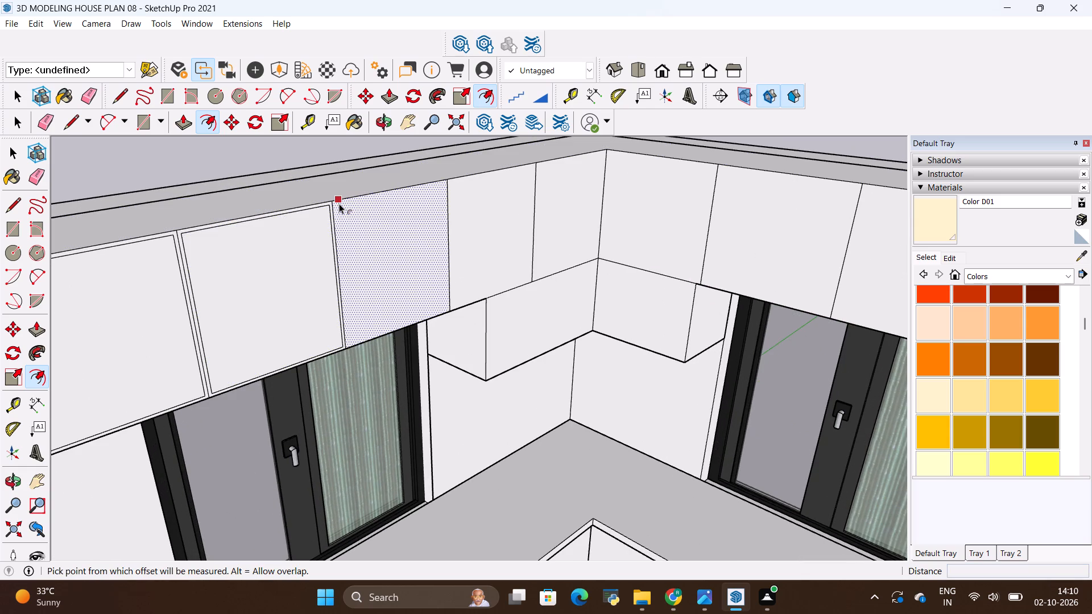
{"action": "left_click", "coordinate": [340, 204]}
{"action": "scroll", "coordinate": [337, 204], "scroll_direction": "up", "scroll_amount": 6}
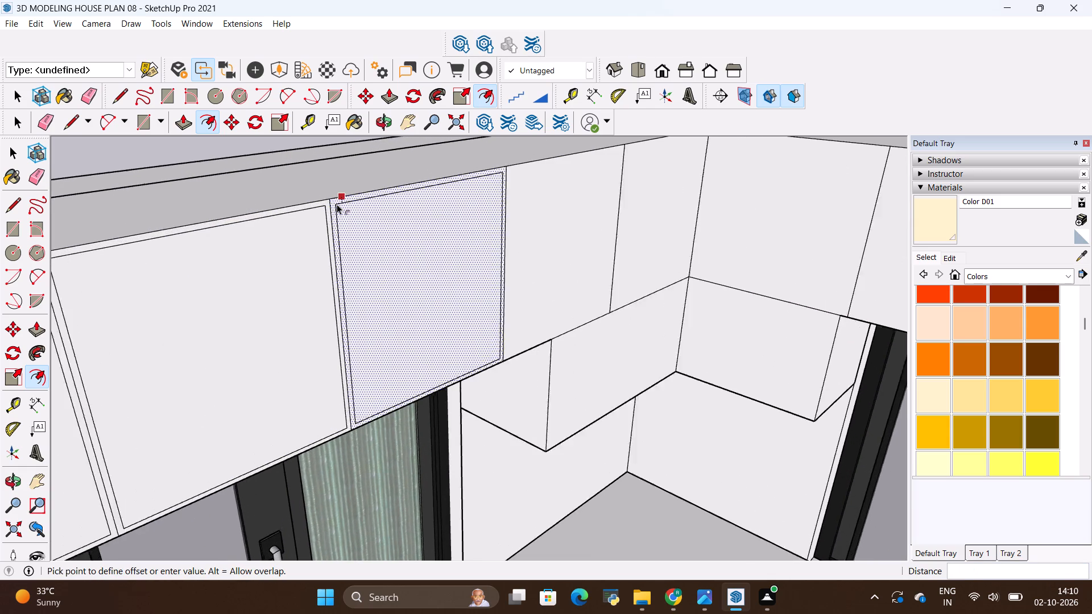
{"action": "scroll", "coordinate": [337, 204], "scroll_direction": "up", "scroll_amount": 5}
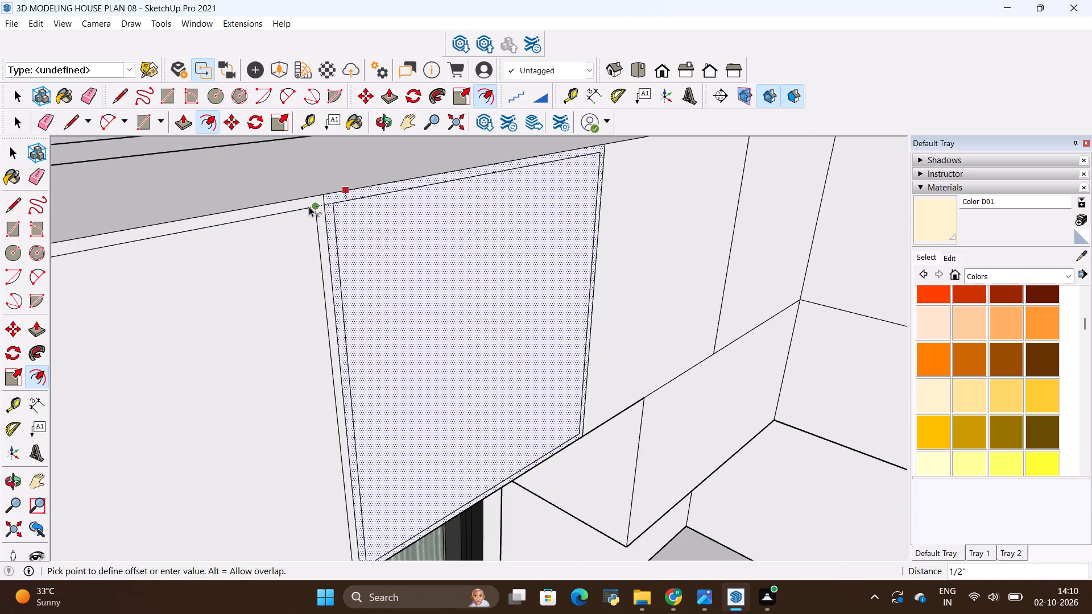
{"action": "left_click", "coordinate": [309, 206]}
{"action": "scroll", "coordinate": [163, 211], "scroll_direction": "down", "scroll_amount": 3}
{"action": "left_click", "coordinate": [605, 213]}
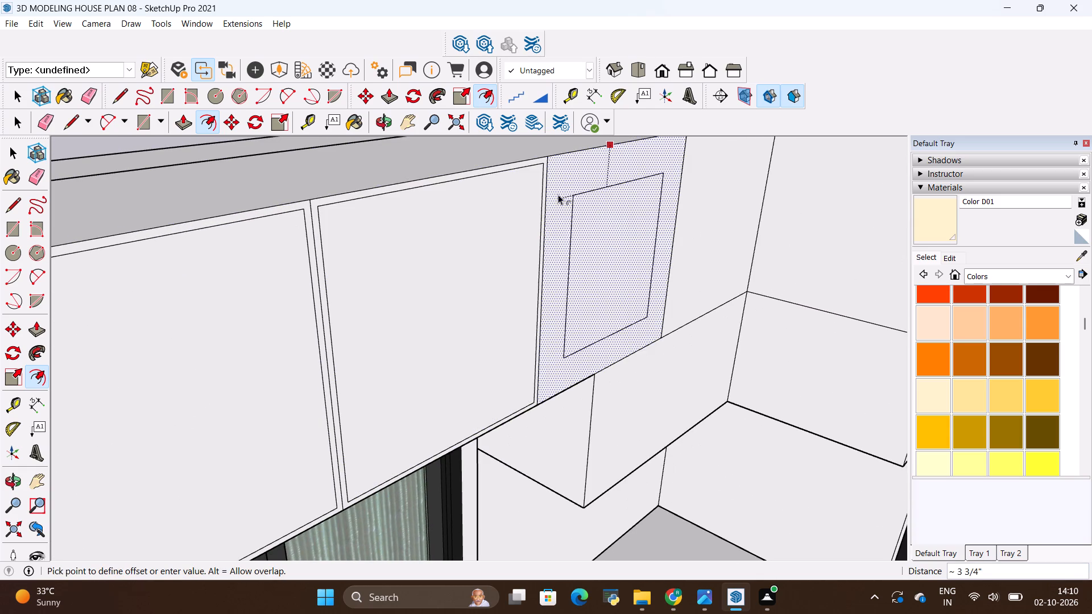
{"action": "left_click", "coordinate": [544, 166]}
{"action": "left_click", "coordinate": [691, 214]}
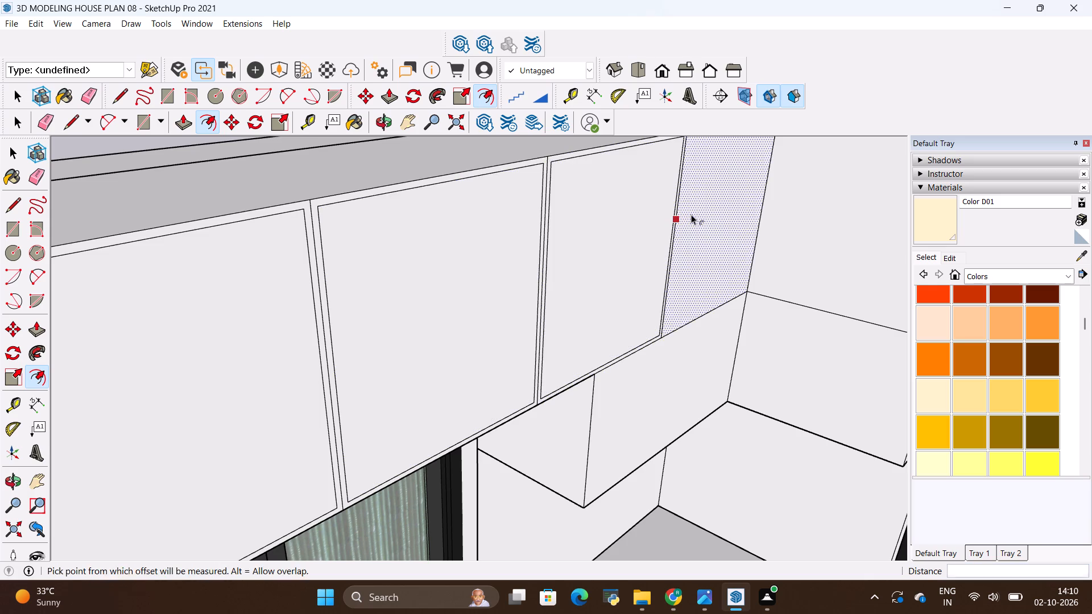
{"action": "scroll", "coordinate": [648, 231], "scroll_direction": "down", "scroll_amount": 2}
{"action": "scroll", "coordinate": [679, 152], "scroll_direction": "up", "scroll_amount": 3}
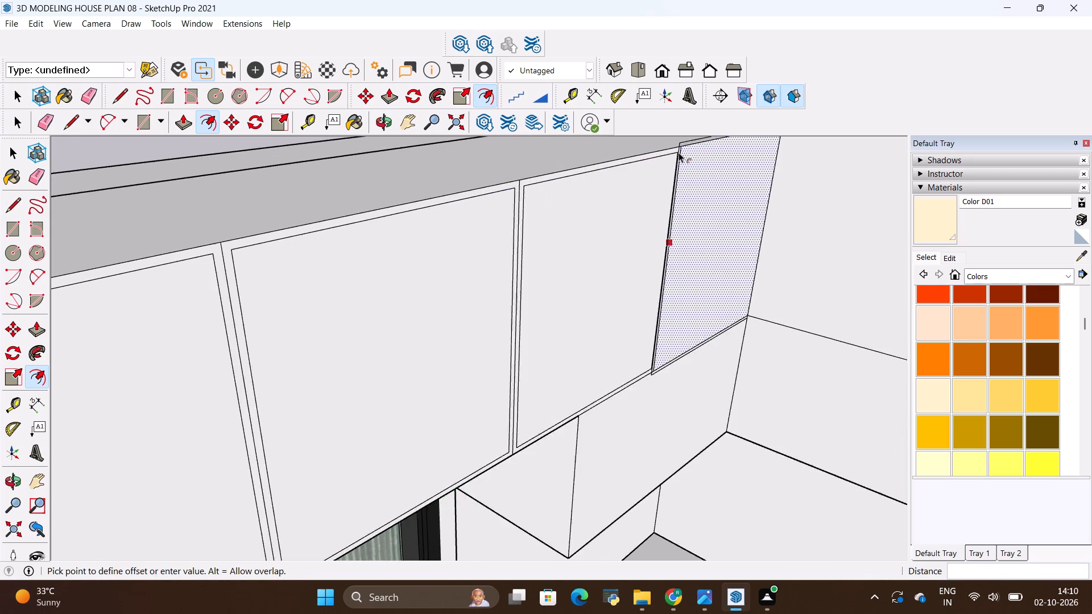
{"action": "scroll", "coordinate": [679, 152], "scroll_direction": "up", "scroll_amount": 6}
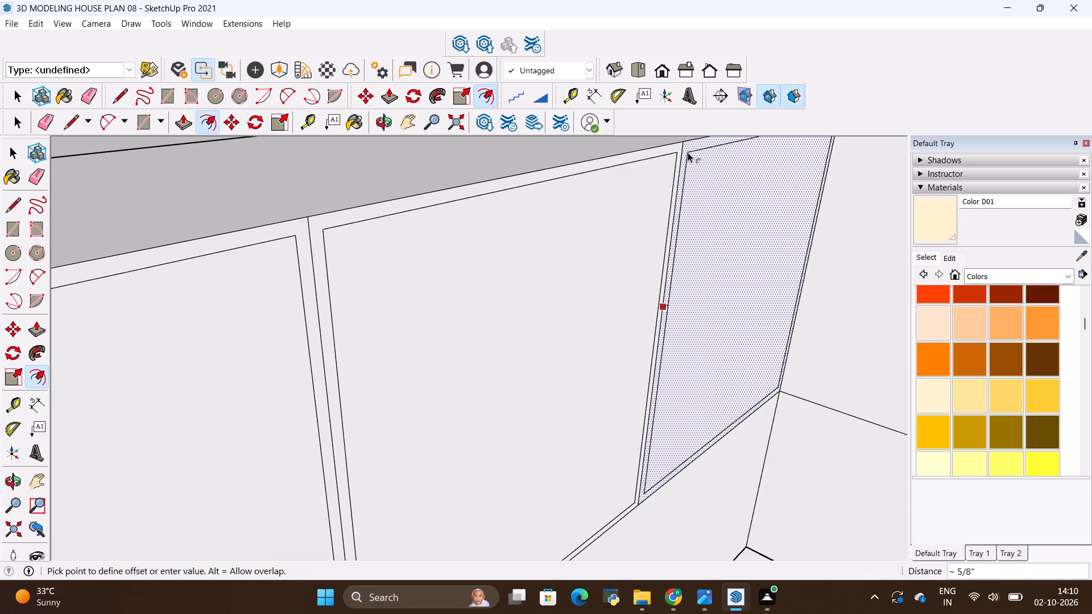
{"action": "left_click", "coordinate": [687, 152]}
Offset the corner door panel of the adjoining overhead box inward by 1/2".
{"action": "scroll", "coordinate": [475, 231], "scroll_direction": "down", "scroll_amount": 4}
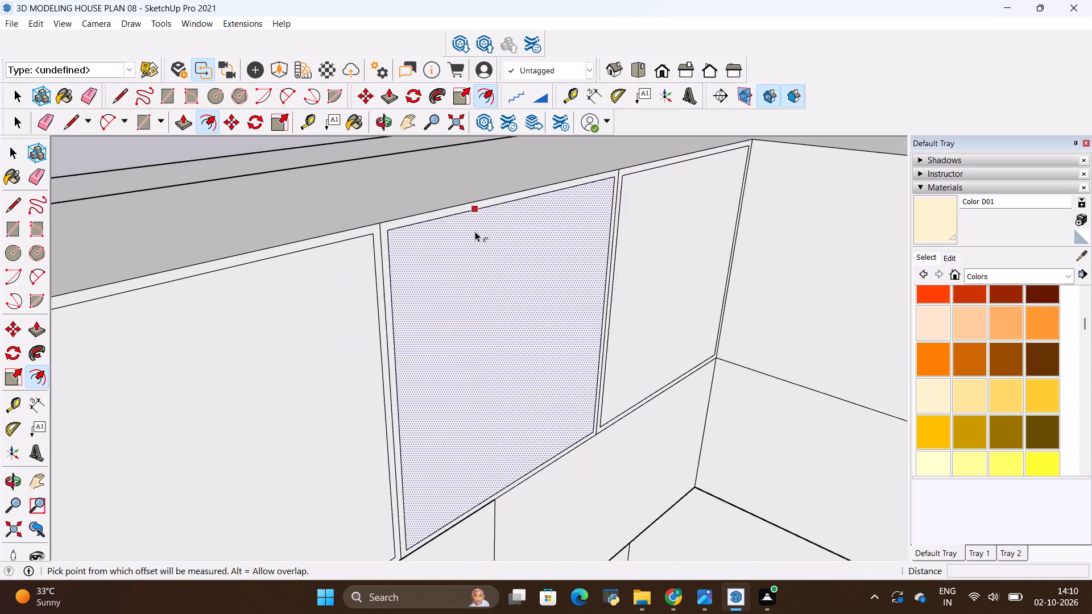
{"action": "scroll", "coordinate": [475, 231], "scroll_direction": "down", "scroll_amount": 4}
{"action": "scroll", "coordinate": [410, 226], "scroll_direction": "down", "scroll_amount": 3}
{"action": "left_click", "coordinate": [743, 228]}
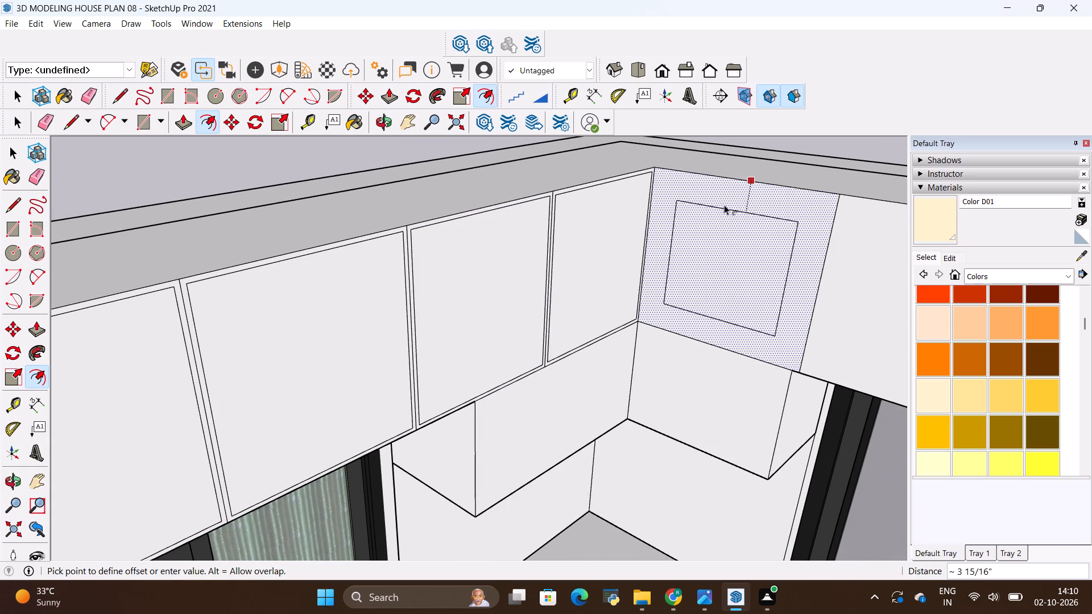
{"action": "scroll", "coordinate": [657, 169], "scroll_direction": "up", "scroll_amount": 4}
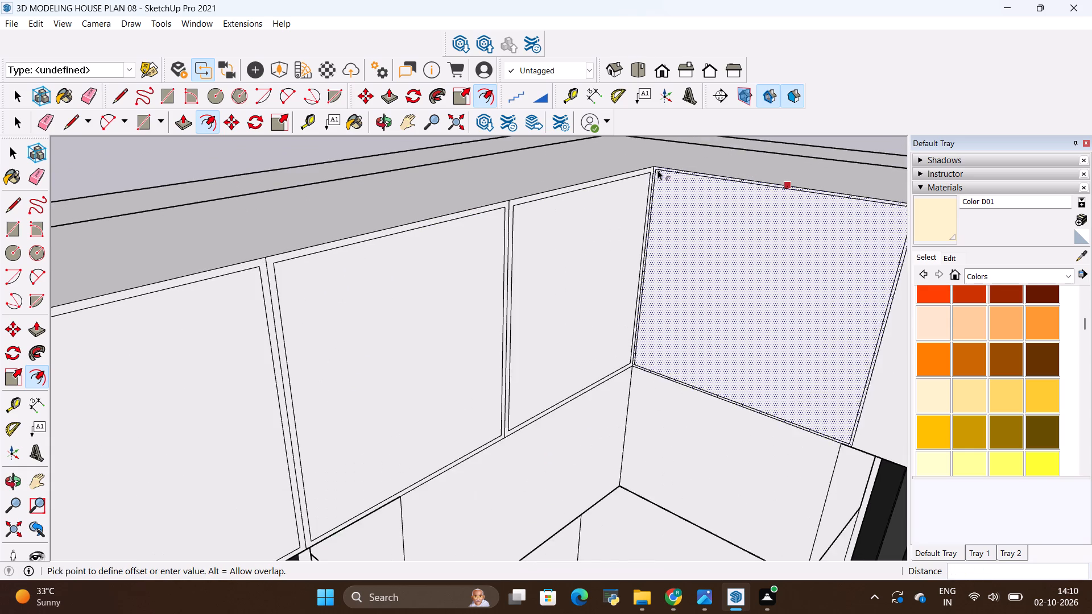
{"action": "scroll", "coordinate": [657, 170], "scroll_direction": "up", "scroll_amount": 3}
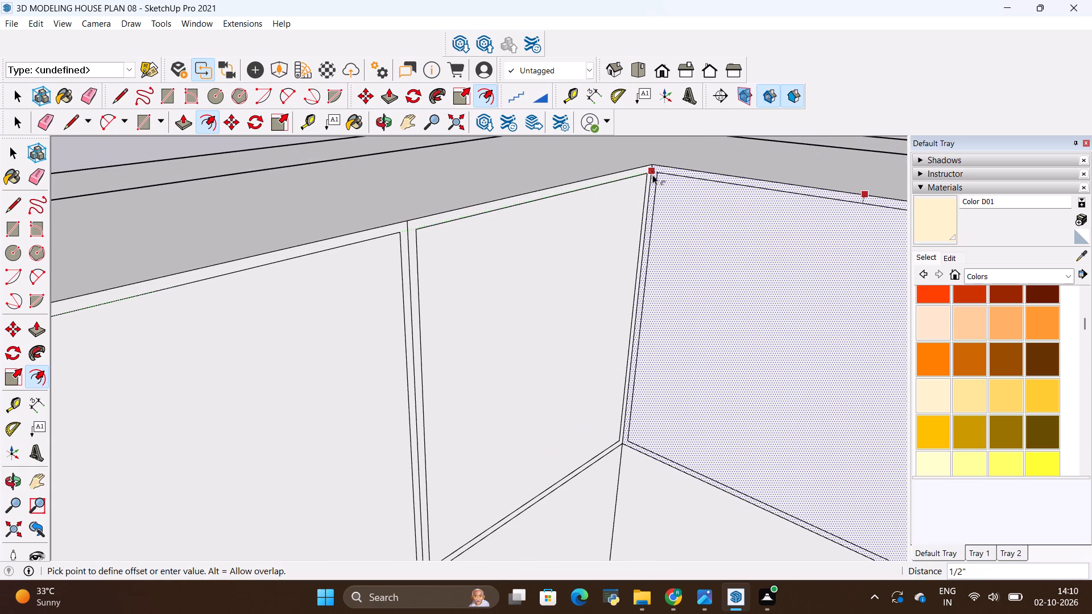
{"action": "left_click", "coordinate": [652, 175]}
{"action": "scroll", "coordinate": [466, 212], "scroll_direction": "down", "scroll_amount": 8}
{"action": "scroll", "coordinate": [793, 298], "scroll_direction": "down", "scroll_amount": 5}
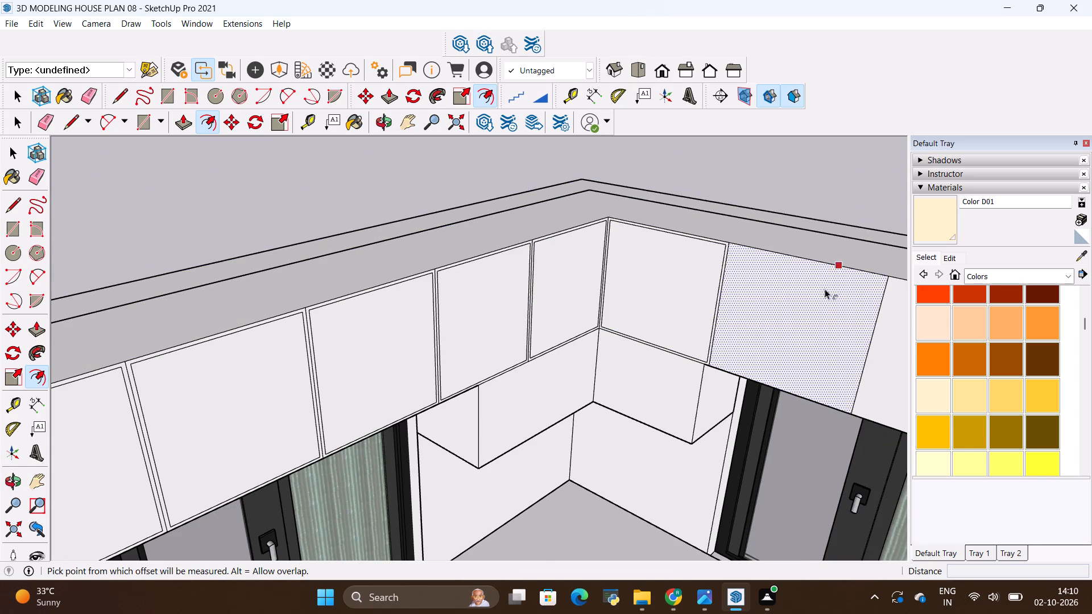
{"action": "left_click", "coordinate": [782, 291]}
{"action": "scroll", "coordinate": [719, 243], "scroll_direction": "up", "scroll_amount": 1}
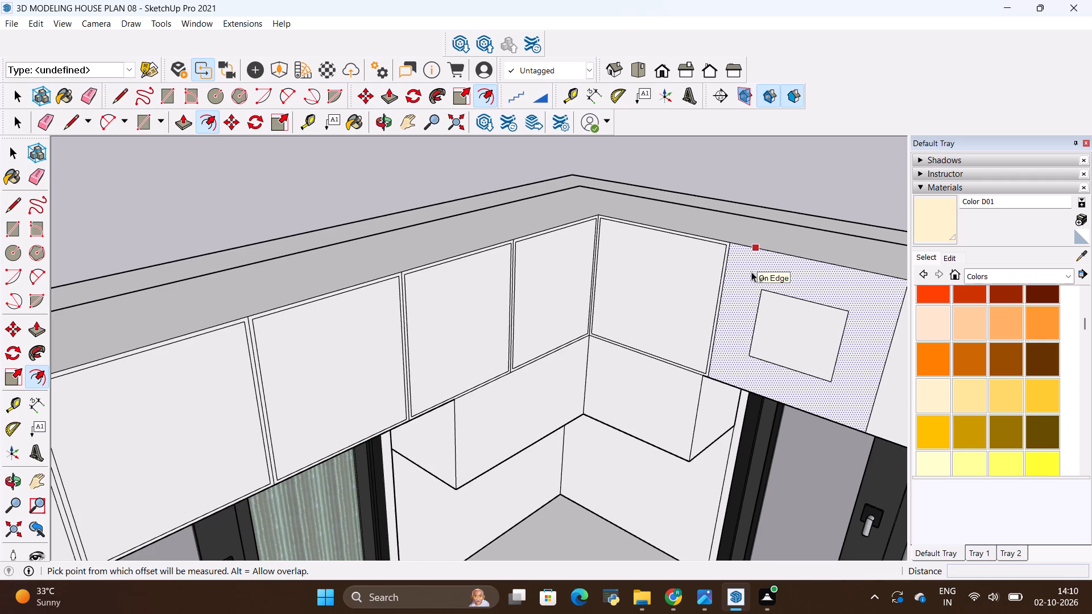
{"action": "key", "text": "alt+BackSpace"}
Offset the outline of the second door panel from the corner inward by a thin margin matching the neighbouring panel's frame.
{"action": "left_click", "coordinate": [756, 289]}
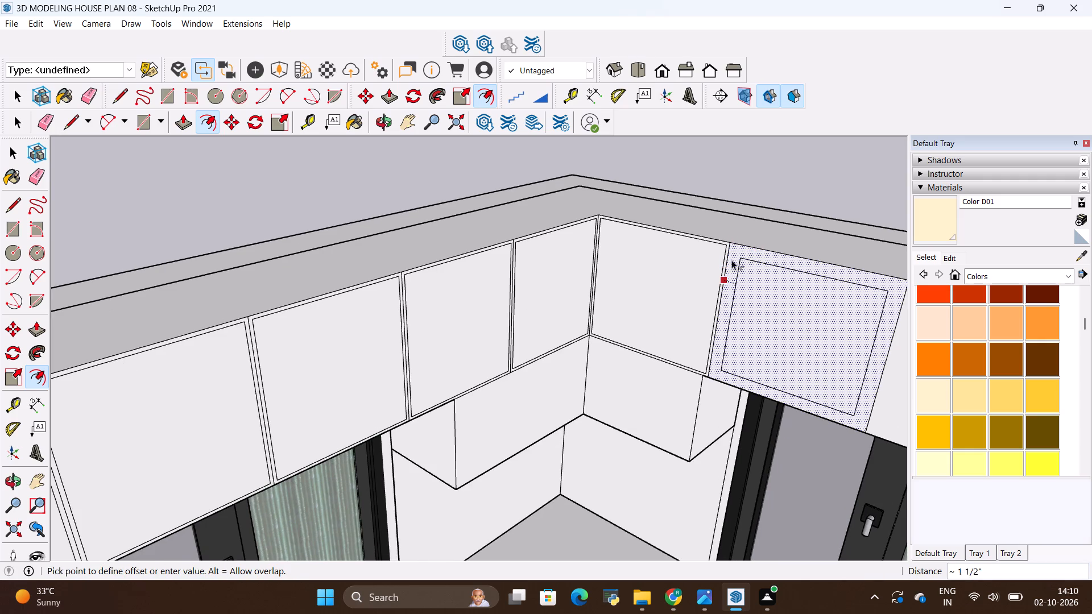
{"action": "scroll", "coordinate": [727, 256], "scroll_direction": "up", "scroll_amount": 3}
{"action": "scroll", "coordinate": [735, 263], "scroll_direction": "down", "scroll_amount": 1}
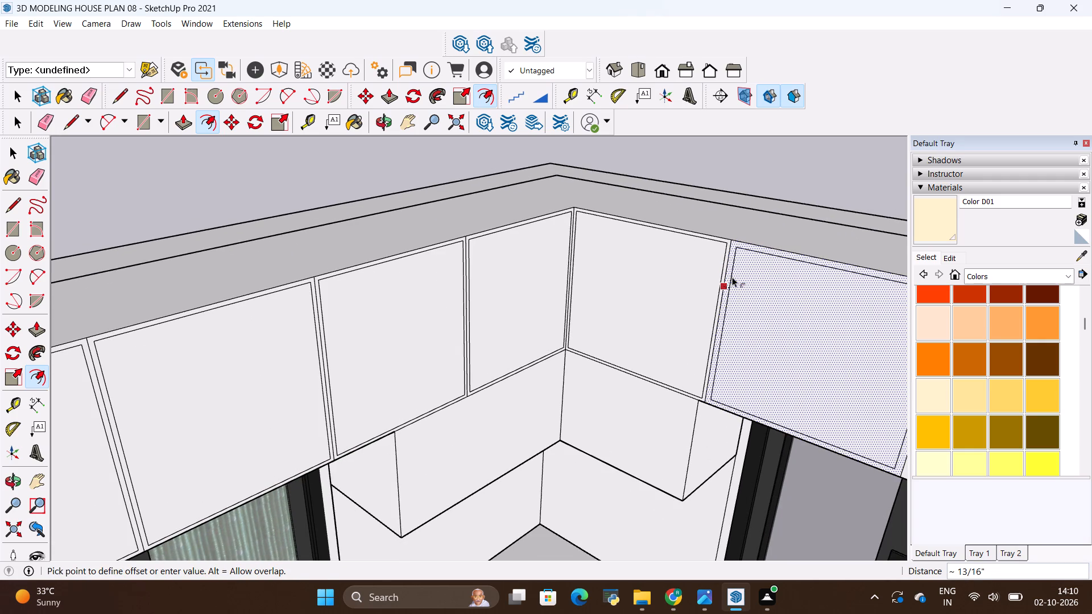
{"action": "scroll", "coordinate": [730, 273], "scroll_direction": "up", "scroll_amount": 5}
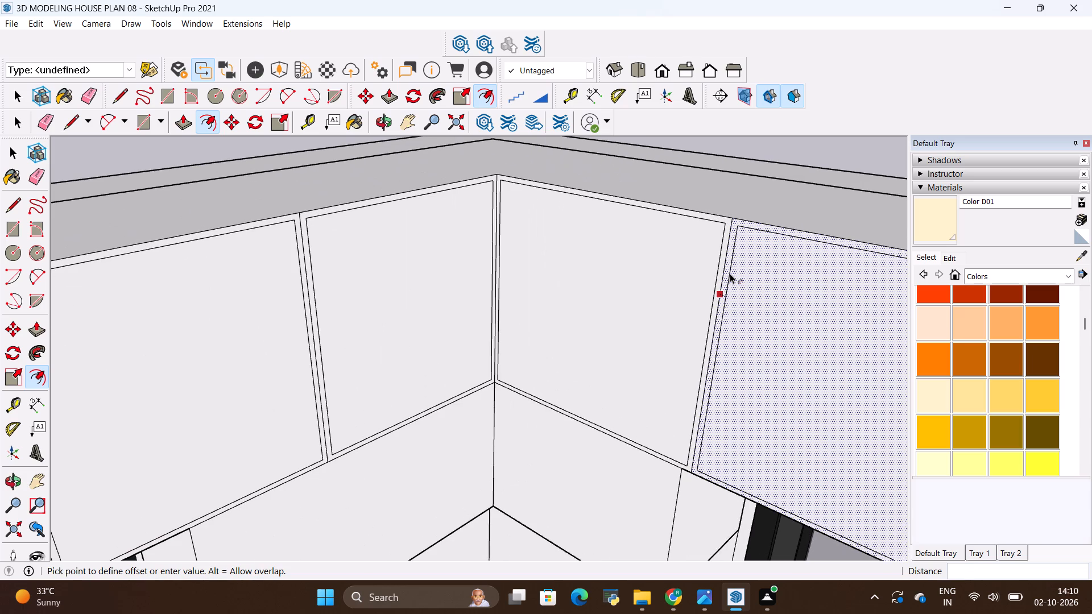
{"action": "left_click", "coordinate": [730, 273]}
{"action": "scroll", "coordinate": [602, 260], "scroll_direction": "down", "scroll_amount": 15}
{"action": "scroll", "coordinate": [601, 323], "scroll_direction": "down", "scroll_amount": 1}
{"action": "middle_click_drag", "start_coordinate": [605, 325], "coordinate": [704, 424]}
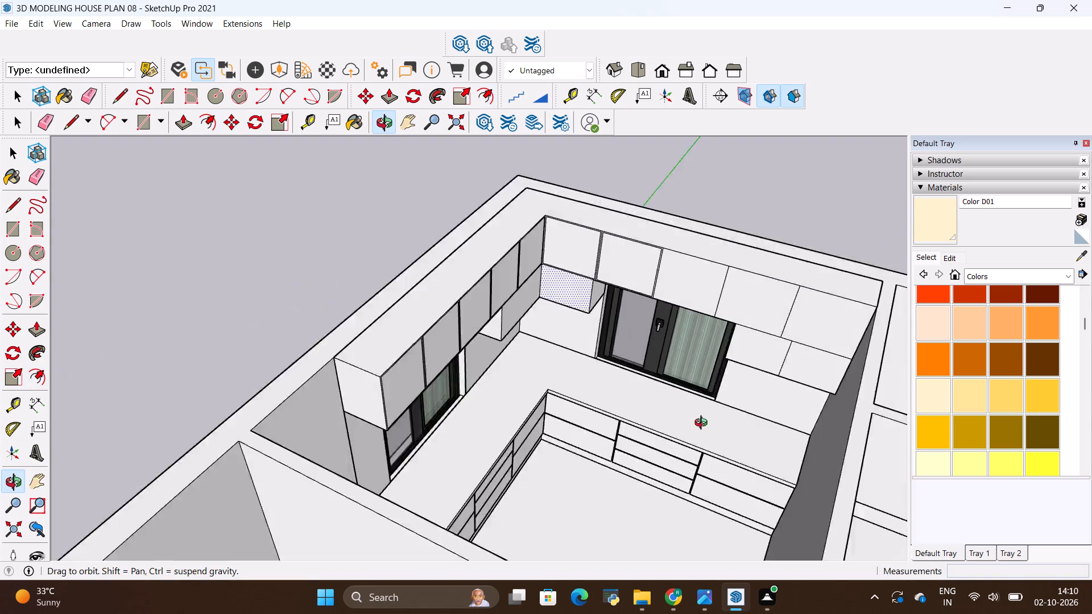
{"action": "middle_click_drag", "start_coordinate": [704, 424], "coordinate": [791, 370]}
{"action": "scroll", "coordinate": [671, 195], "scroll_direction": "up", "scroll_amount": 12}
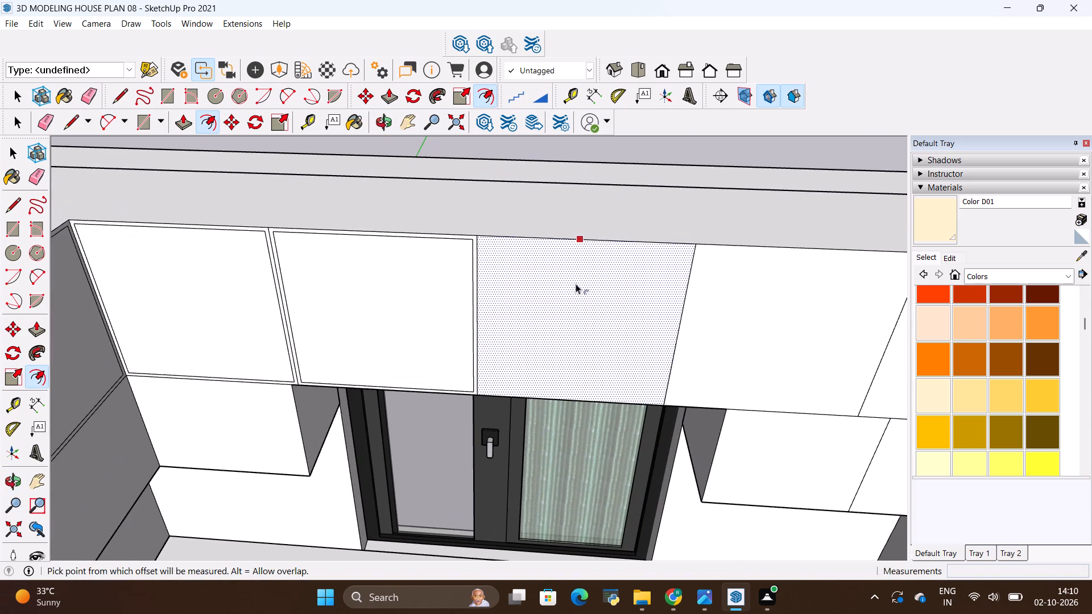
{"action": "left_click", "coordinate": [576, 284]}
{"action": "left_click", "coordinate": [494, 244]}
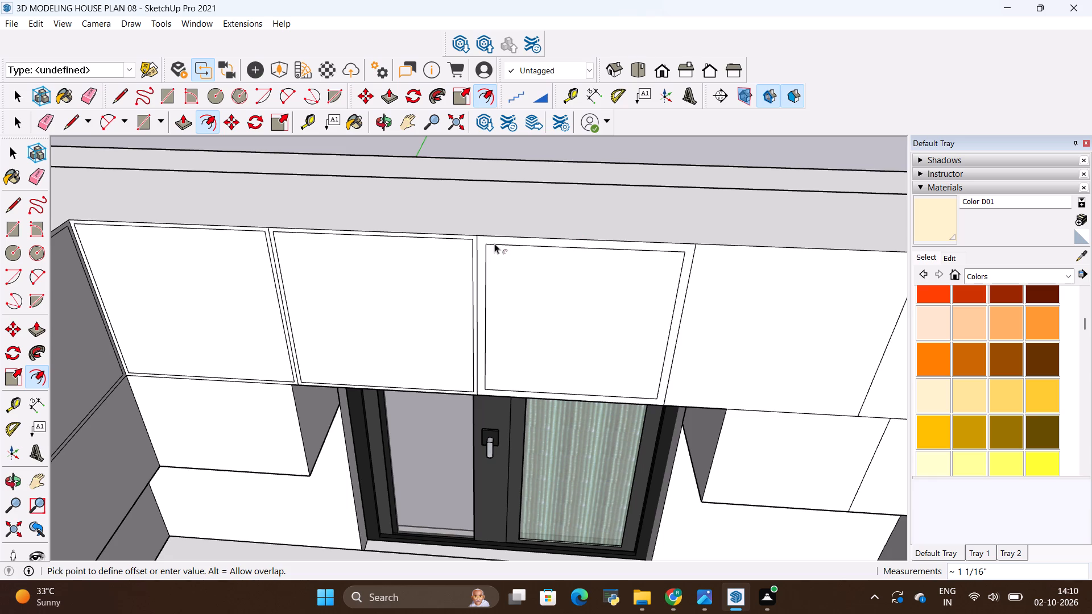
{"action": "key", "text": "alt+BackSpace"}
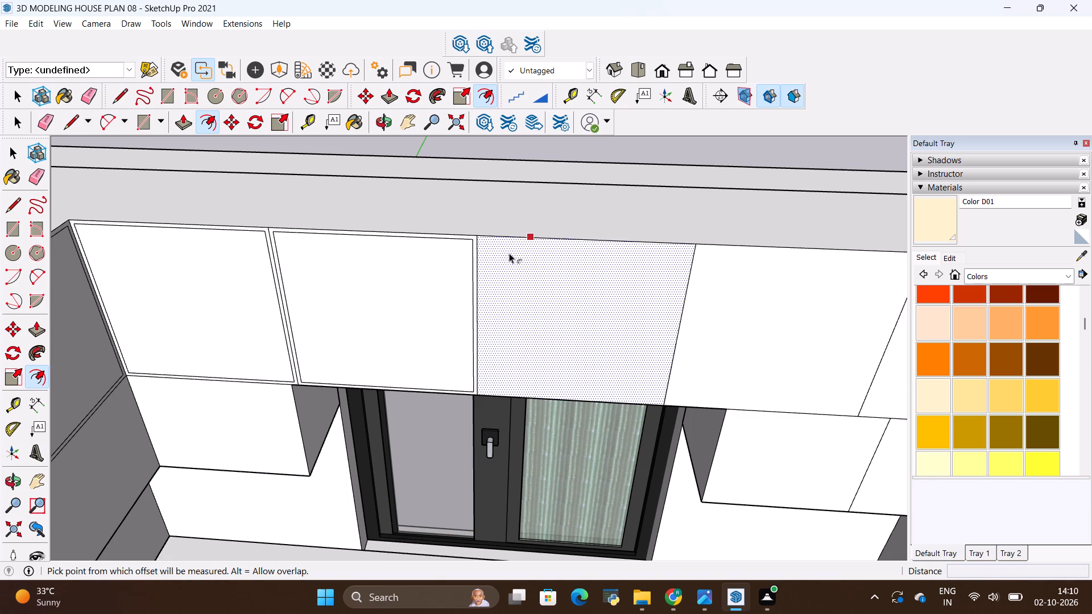
Offset the outlines of the third and fourth upper door panels from the corner, above the window, inward by 0.5".
{"action": "left_click", "coordinate": [529, 269]}
{"action": "key", "text": "BackSpace"}
{"action": "key", "text": "BackSpace"}
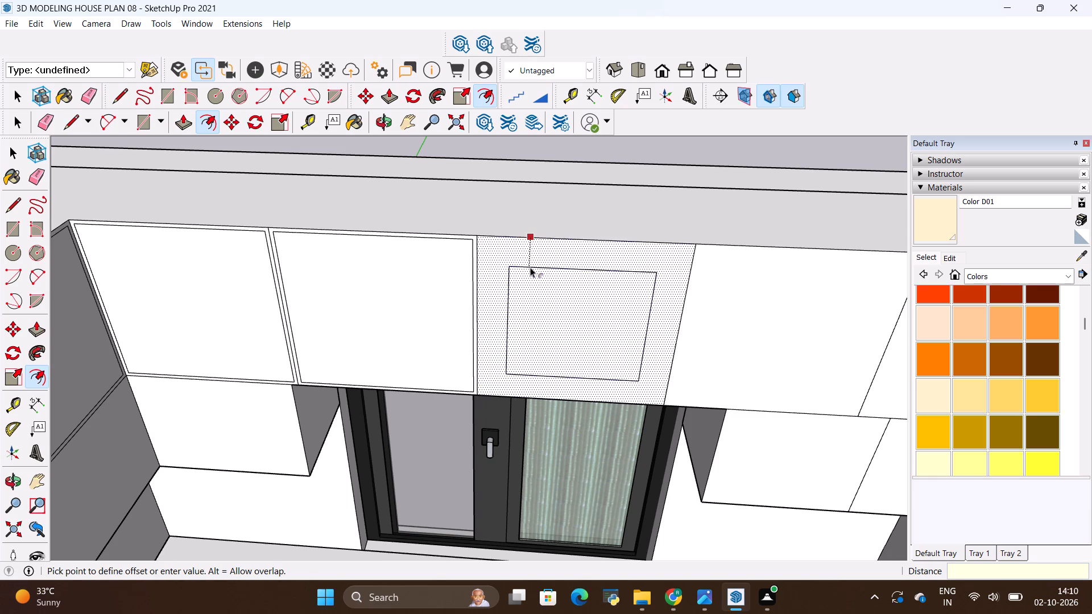
{"action": "type", "text": ".5\""}
{"action": "key", "text": "Return"}
{"action": "left_click", "coordinate": [759, 296]}
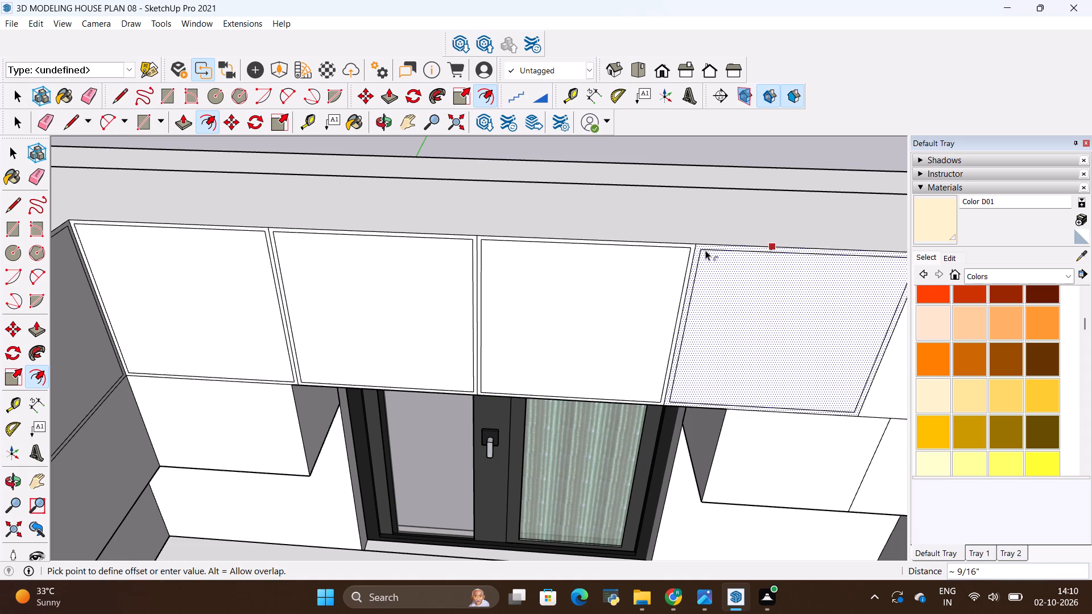
{"action": "key", "text": "BackSpace"}
{"action": "key", "text": "BackSpace"}
{"action": "type", "text": ".5\""}
{"action": "key", "text": "Return"}
Offset the outline of the fifth and last upper door panel in this row inward by 0.5".
{"action": "scroll", "coordinate": [478, 55], "scroll_direction": "down", "scroll_amount": 1}
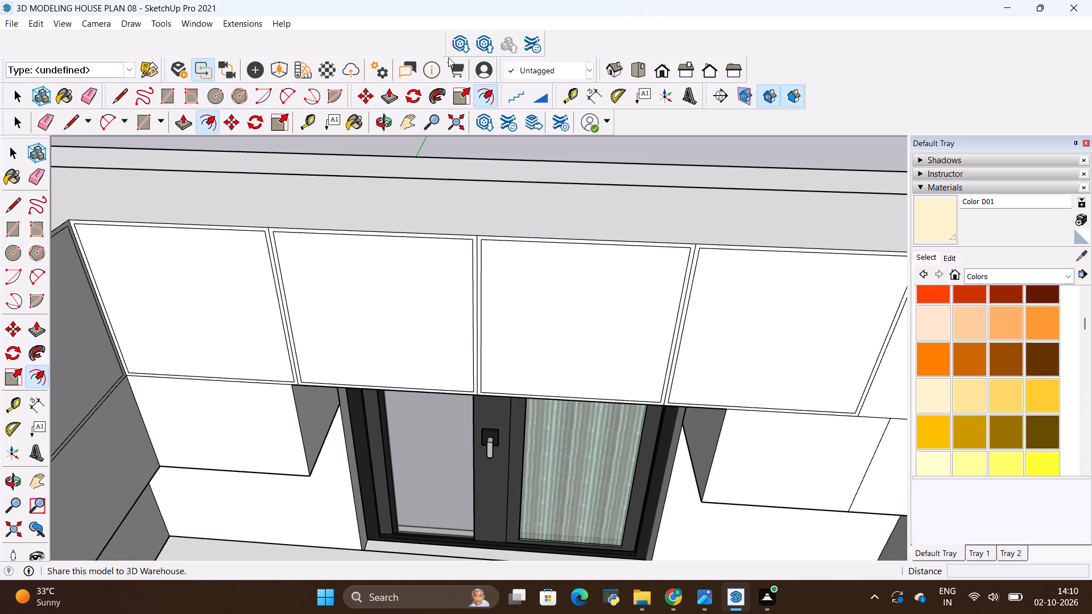
{"action": "scroll", "coordinate": [448, 57], "scroll_direction": "down", "scroll_amount": 3}
{"action": "scroll", "coordinate": [514, 171], "scroll_direction": "down", "scroll_amount": 4}
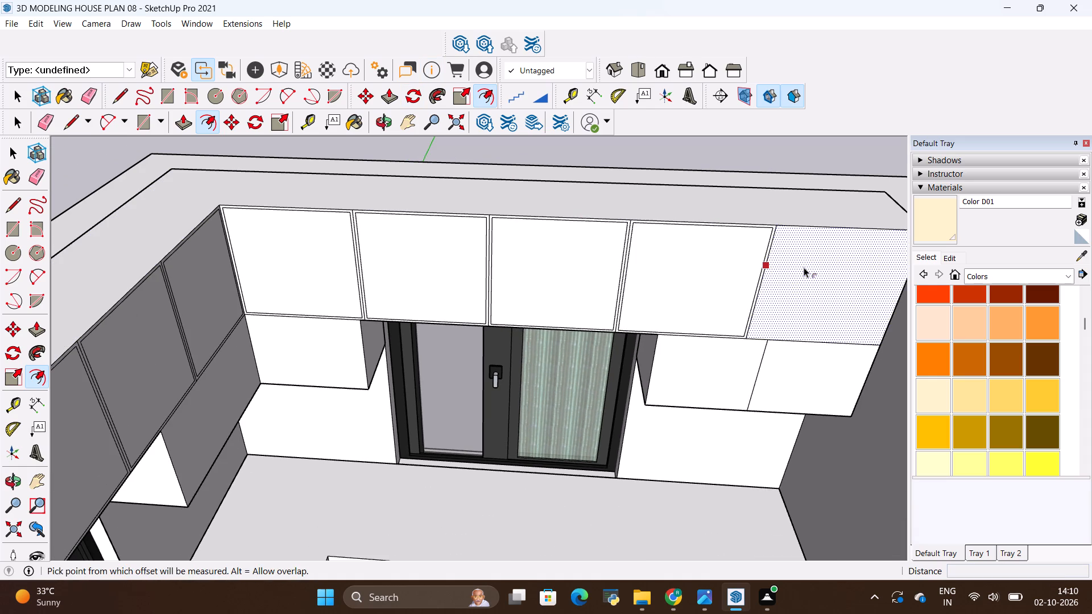
{"action": "left_click", "coordinate": [804, 267]}
{"action": "key", "text": "BackSpace"}
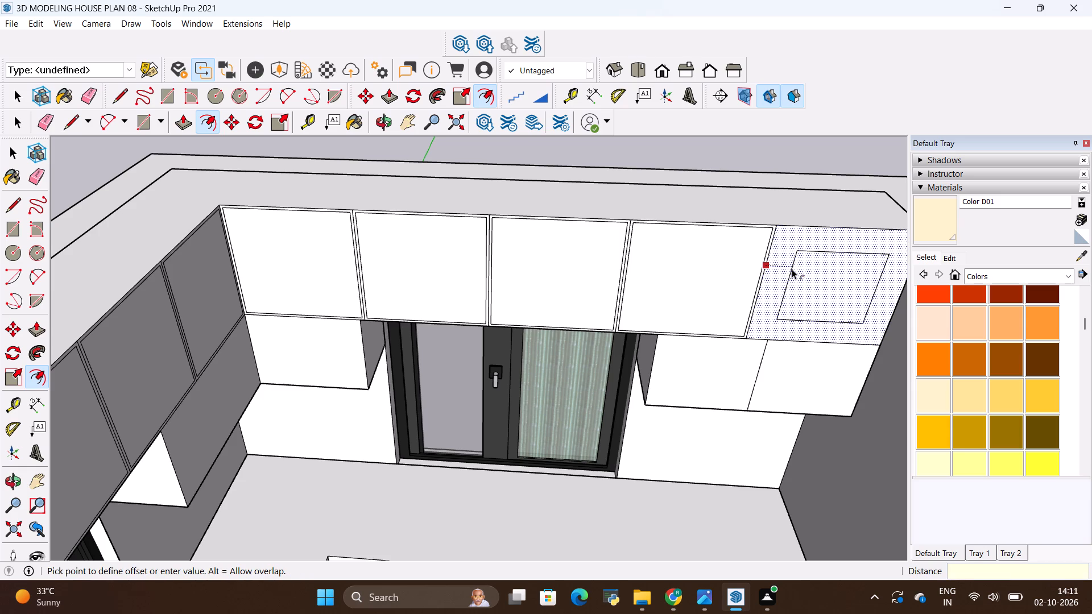
{"action": "key", "text": "BackSpace"}
{"action": "type", "text": ".5"}
{"action": "key", "text": "shift+quotedbl"}
{"action": "key", "text": "Return"}
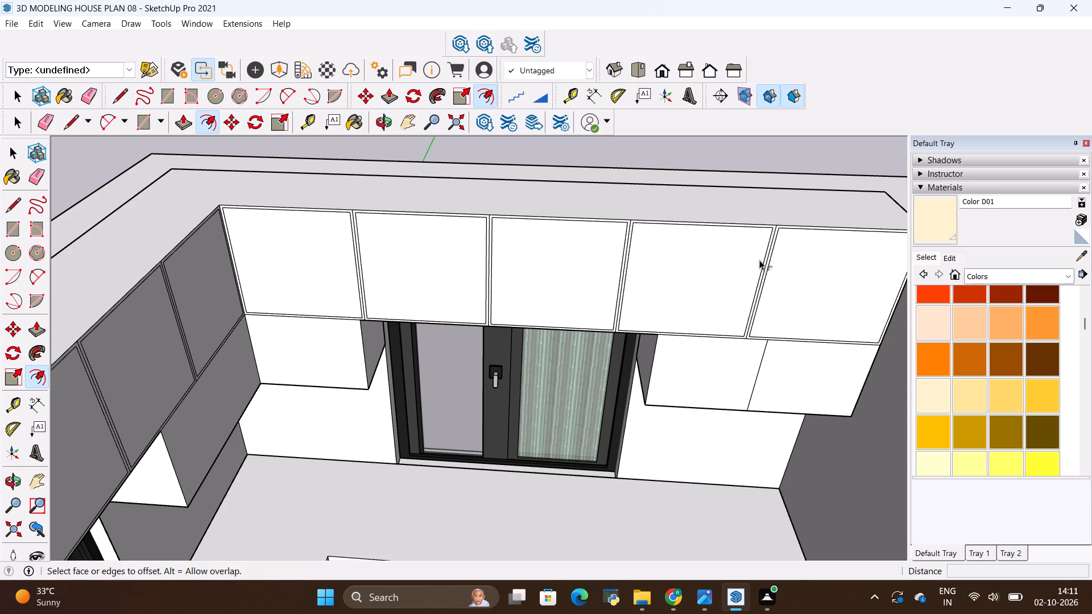
{"action": "scroll", "coordinate": [758, 260], "scroll_direction": "down", "scroll_amount": 5}
{"action": "key", "text": "space"}
{"action": "left_click", "coordinate": [764, 156]}
Offset the window-side door panel of the lower two-panel overhead box inward by 0.5".
{"action": "scroll", "coordinate": [762, 164], "scroll_direction": "up", "scroll_amount": 3}
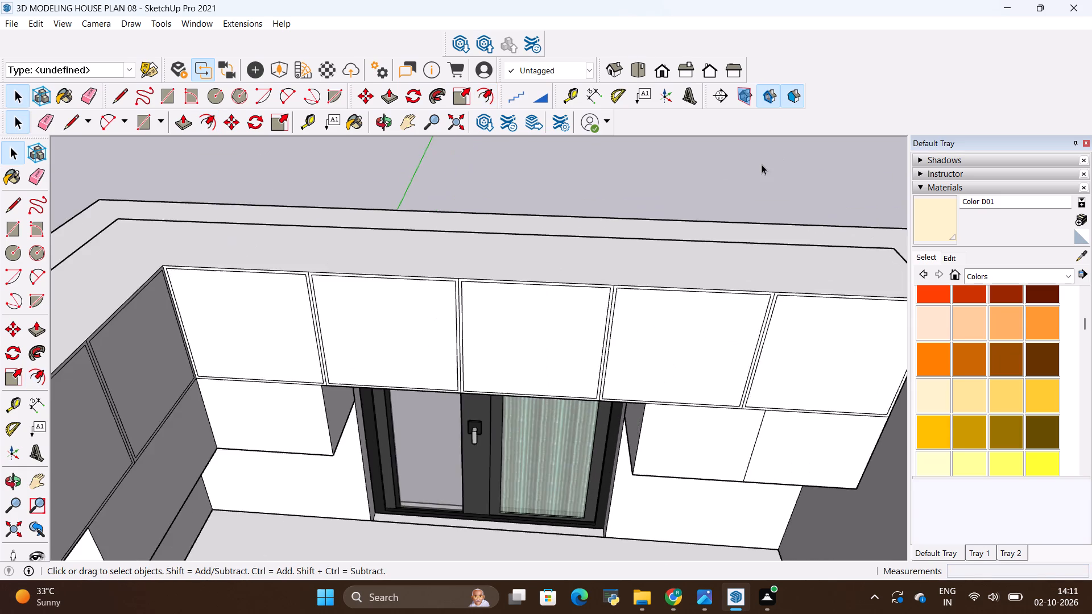
{"action": "scroll", "coordinate": [698, 164], "scroll_direction": "down", "scroll_amount": 6}
{"action": "scroll", "coordinate": [714, 300], "scroll_direction": "up", "scroll_amount": 3}
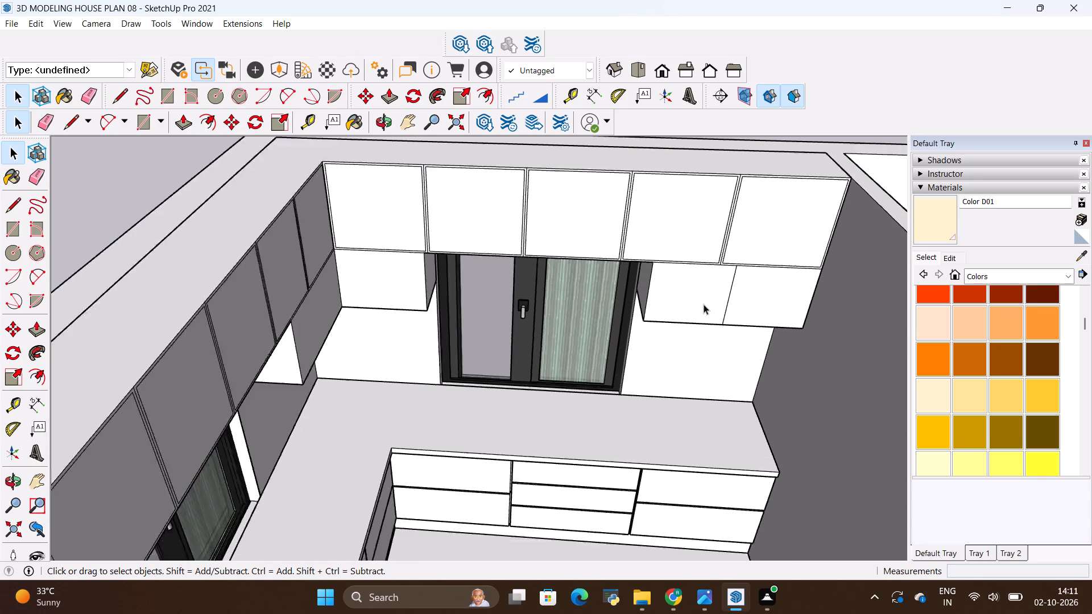
{"action": "scroll", "coordinate": [704, 304], "scroll_direction": "up", "scroll_amount": 4}
{"action": "left_click", "coordinate": [702, 306]}
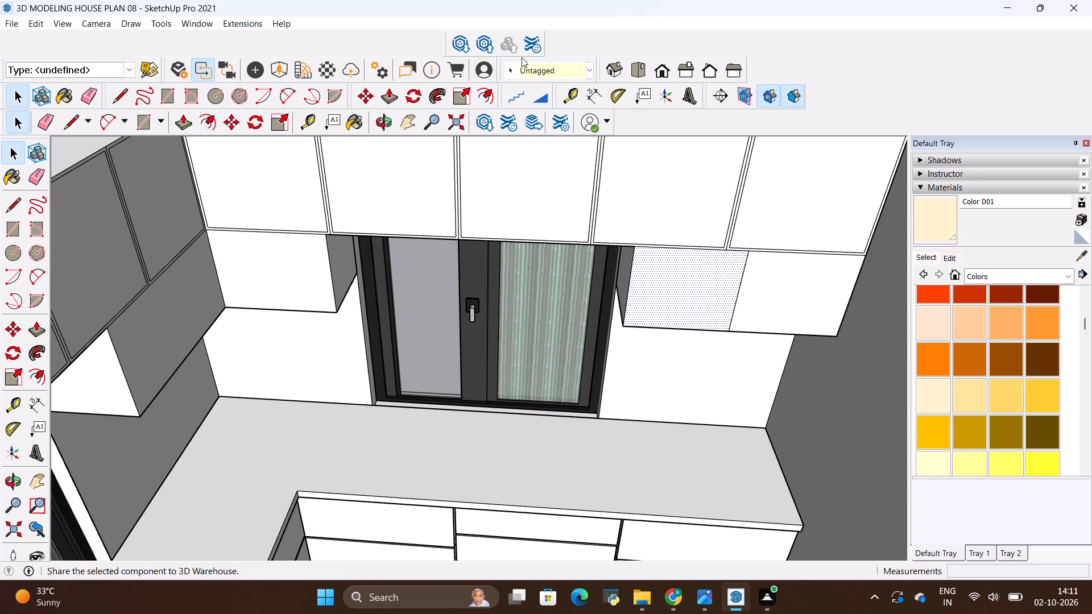
{"action": "left_click", "coordinate": [491, 89]}
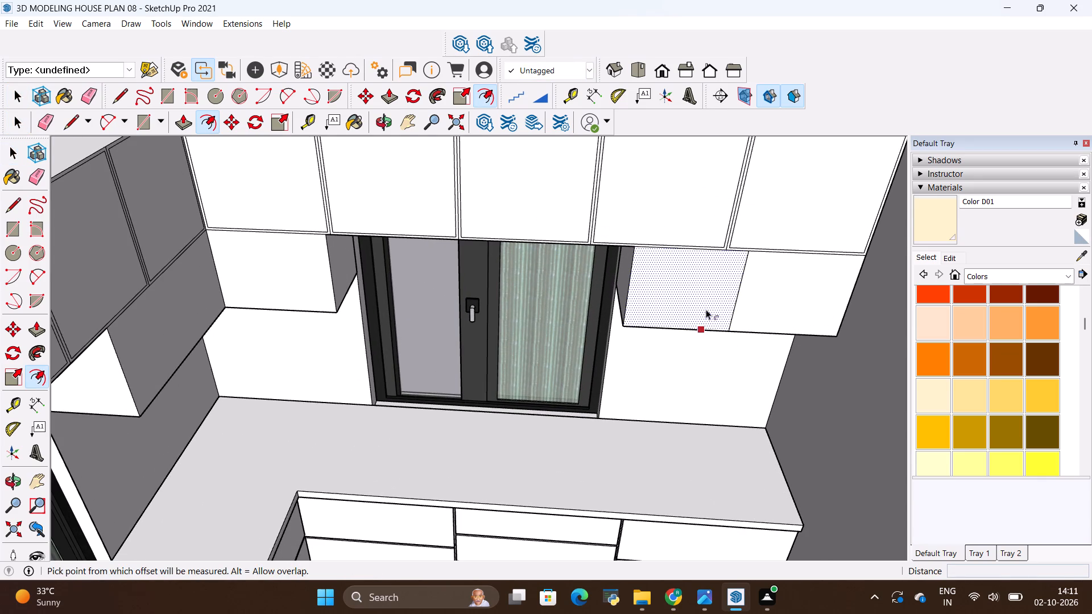
{"action": "left_click", "coordinate": [698, 288]}
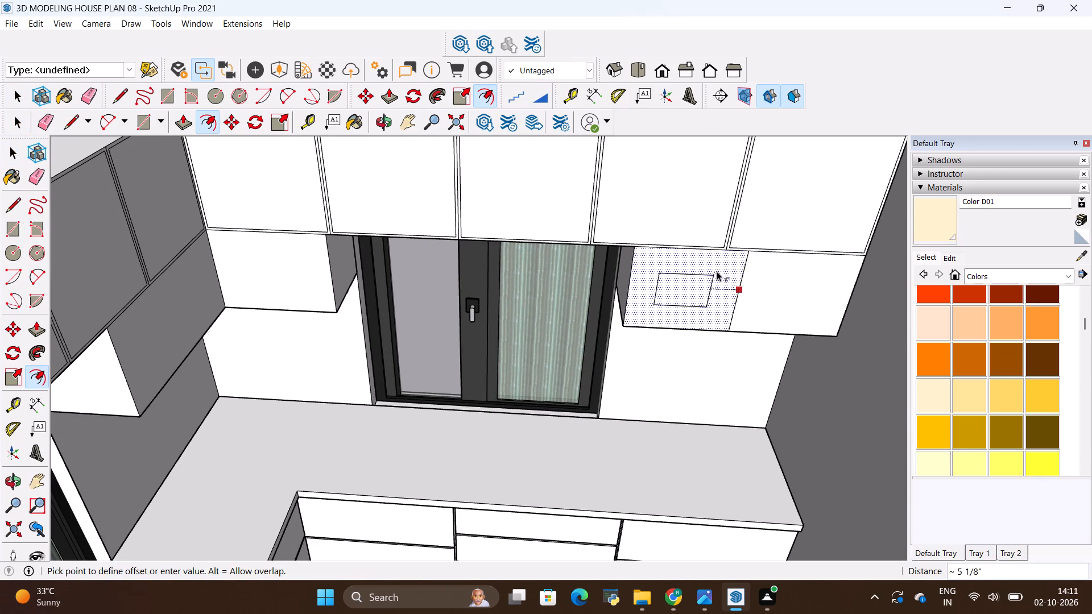
{"action": "key", "text": "BackSpace"}
{"action": "key", "text": "BackSpace"}
{"action": "type", "text": ".5"}
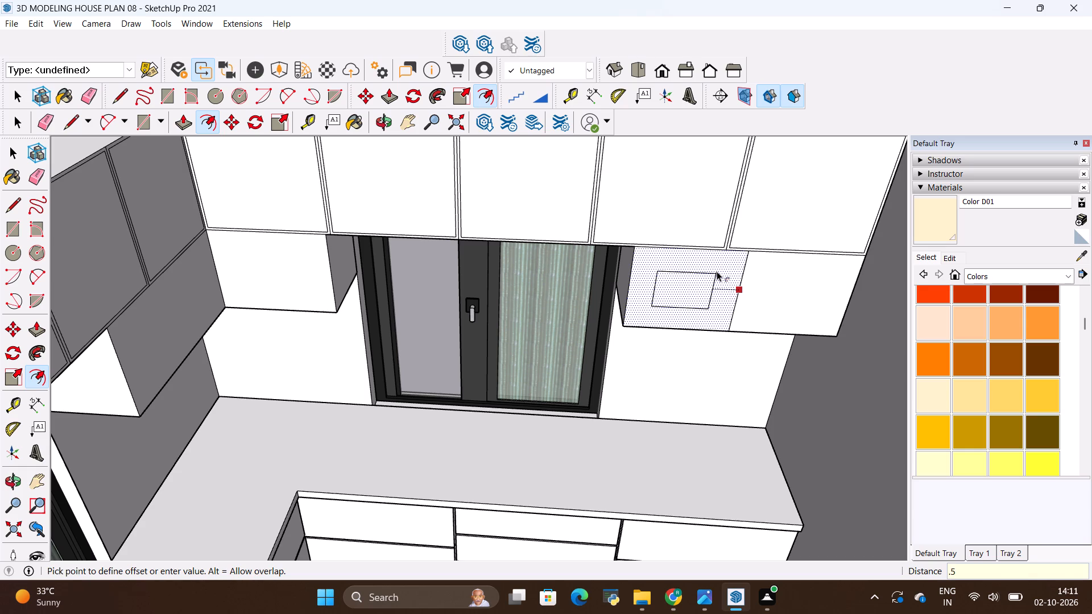
{"action": "key", "text": "shift+quotedbl"}
{"action": "key", "text": "Return"}
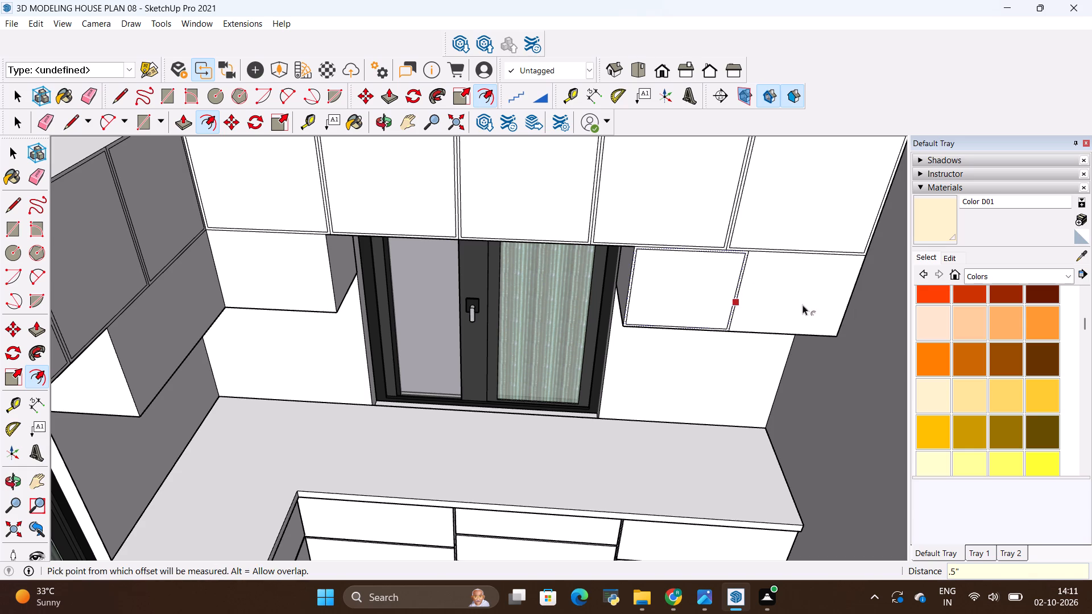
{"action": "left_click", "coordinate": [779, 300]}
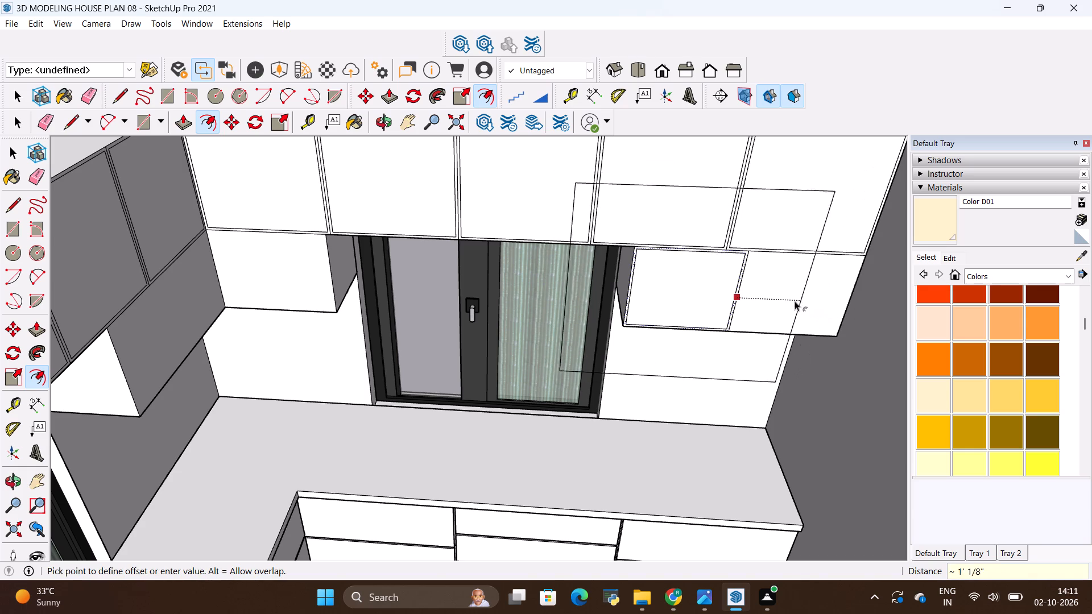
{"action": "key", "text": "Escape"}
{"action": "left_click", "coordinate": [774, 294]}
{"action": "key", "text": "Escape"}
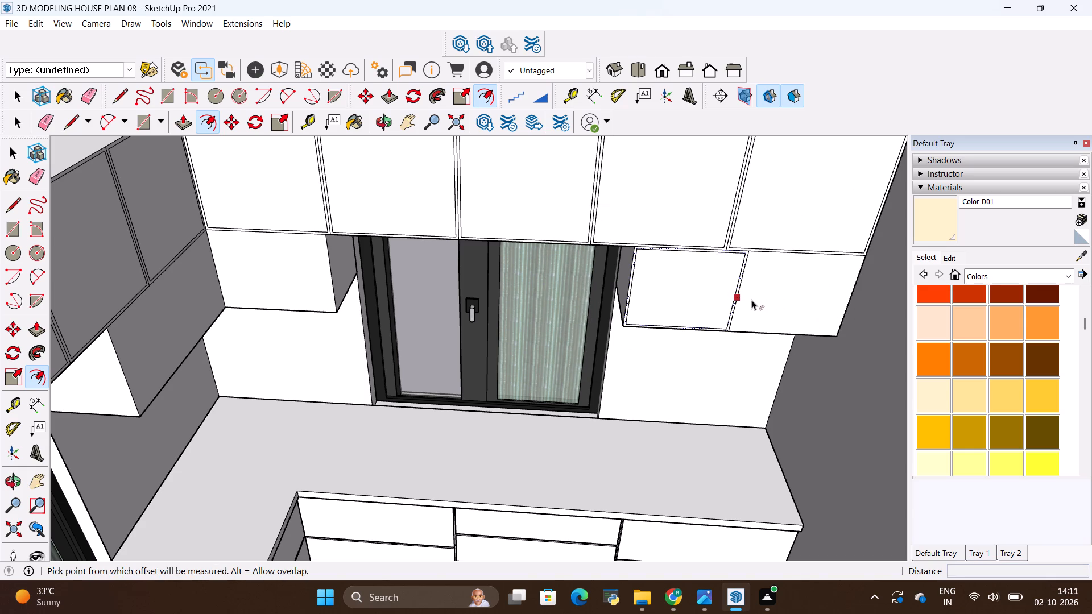
Offset the remaining door panel of the lower two-panel box, at the wall end, inward by 0.5".
{"action": "key", "text": "space"}
{"action": "left_click", "coordinate": [778, 296]}
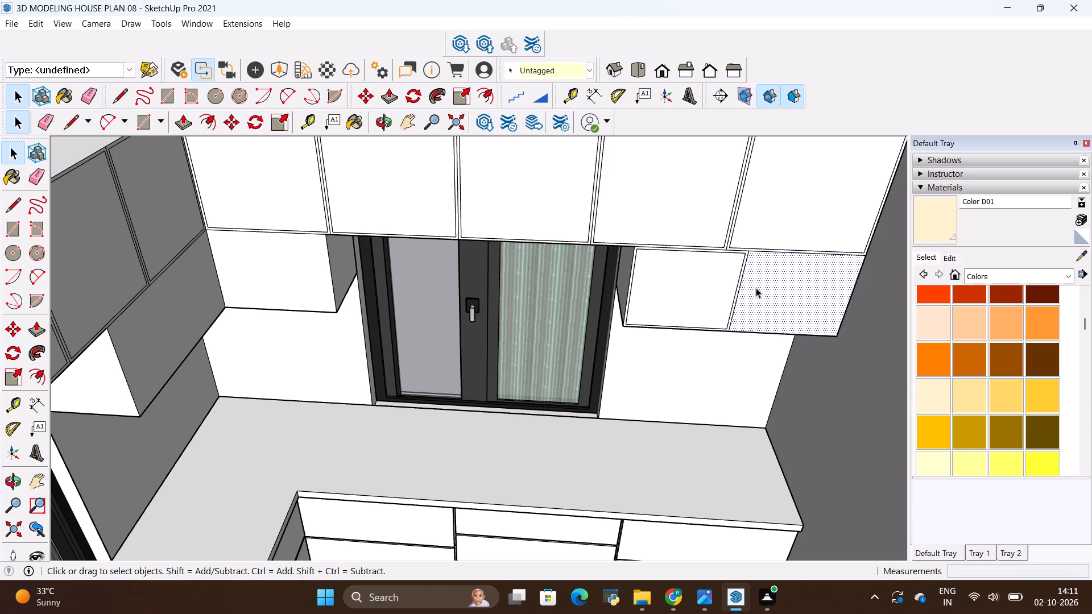
{"action": "scroll", "coordinate": [841, 293], "scroll_direction": "up", "scroll_amount": 5}
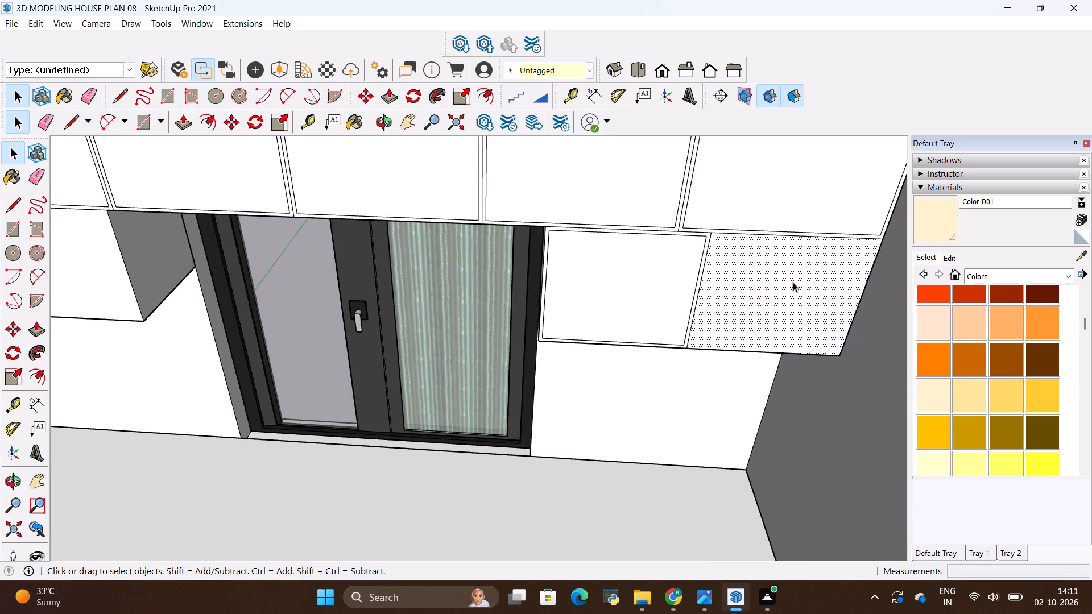
{"action": "left_click", "coordinate": [779, 301]}
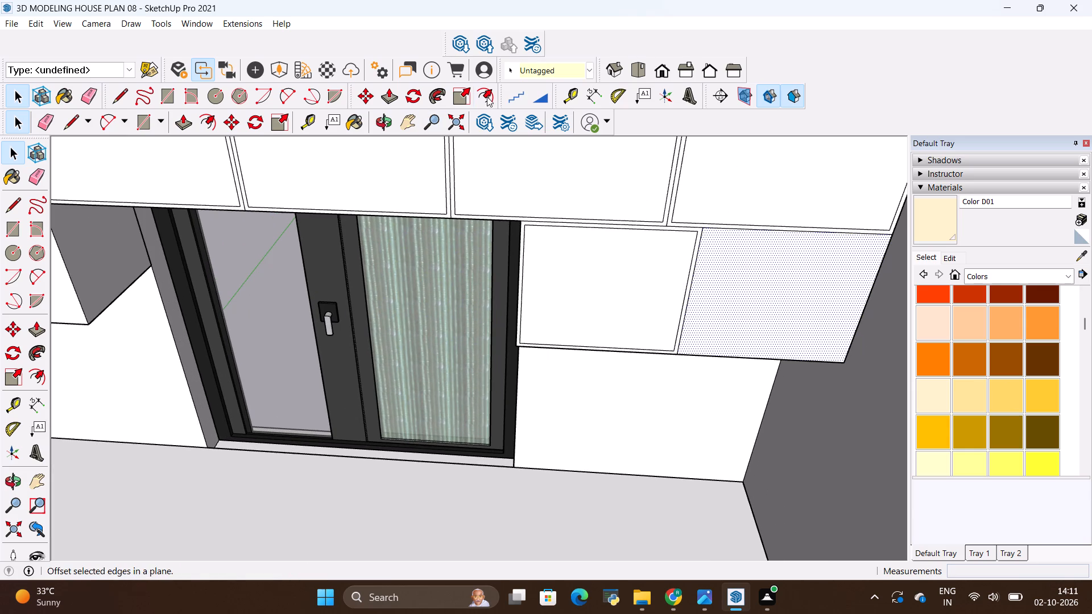
{"action": "left_click", "coordinate": [487, 97]}
{"action": "left_click", "coordinate": [737, 271]}
{"action": "key", "text": "BackSpace"}
{"action": "key", "text": "BackSpace"}
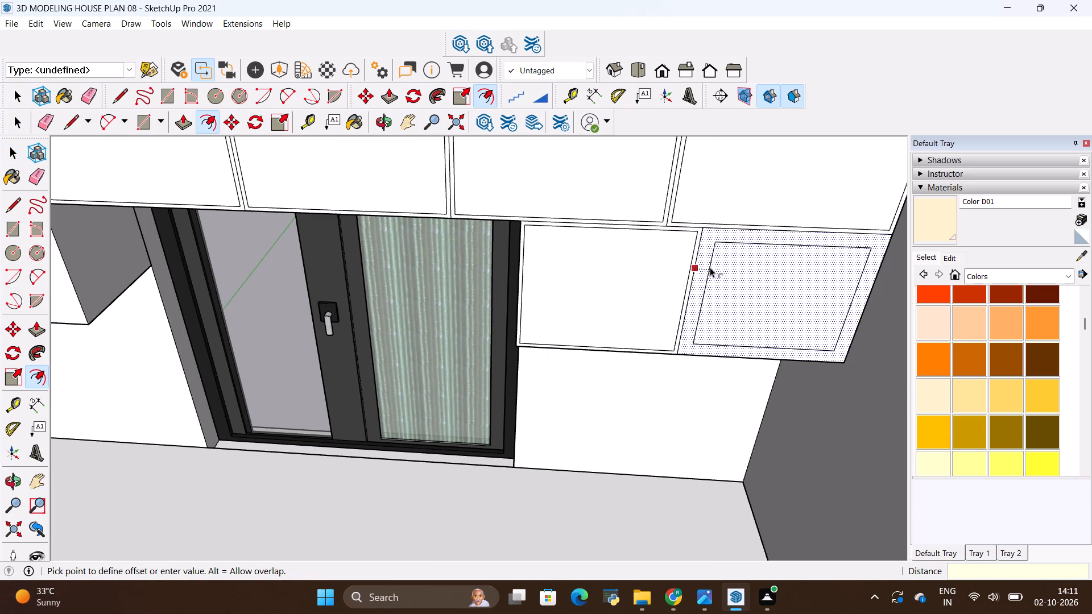
{"action": "type", "text": ".5"}
{"action": "key", "text": "shift+quotedbl"}
{"action": "key", "text": "Return"}
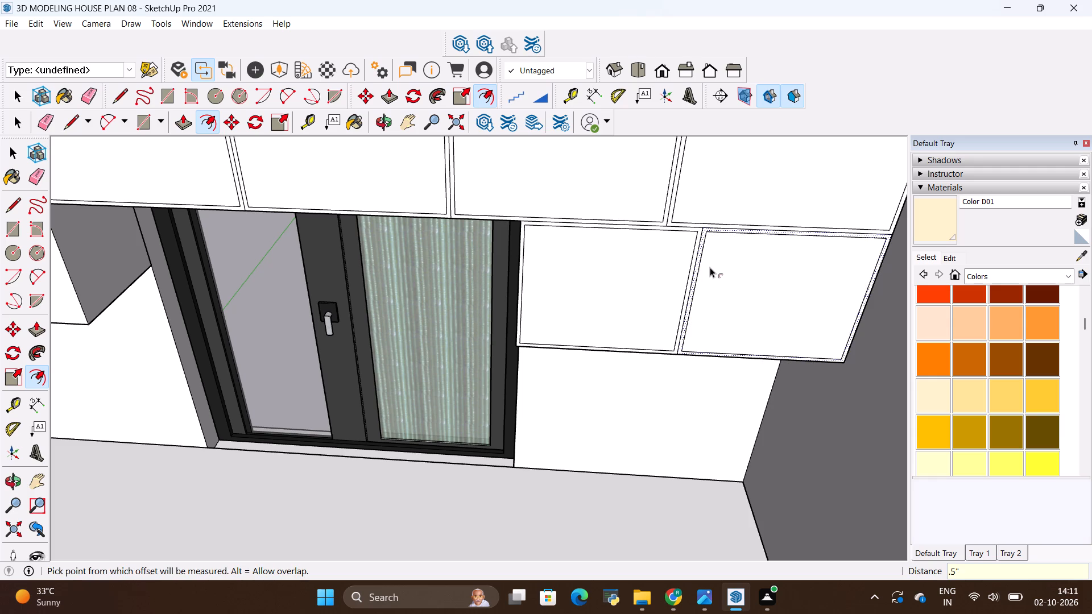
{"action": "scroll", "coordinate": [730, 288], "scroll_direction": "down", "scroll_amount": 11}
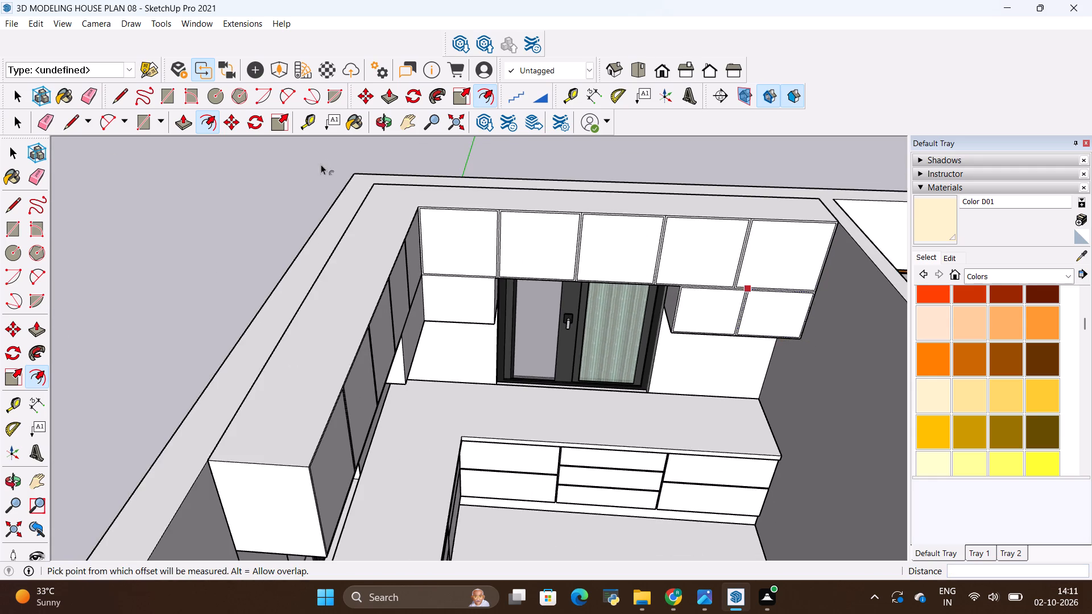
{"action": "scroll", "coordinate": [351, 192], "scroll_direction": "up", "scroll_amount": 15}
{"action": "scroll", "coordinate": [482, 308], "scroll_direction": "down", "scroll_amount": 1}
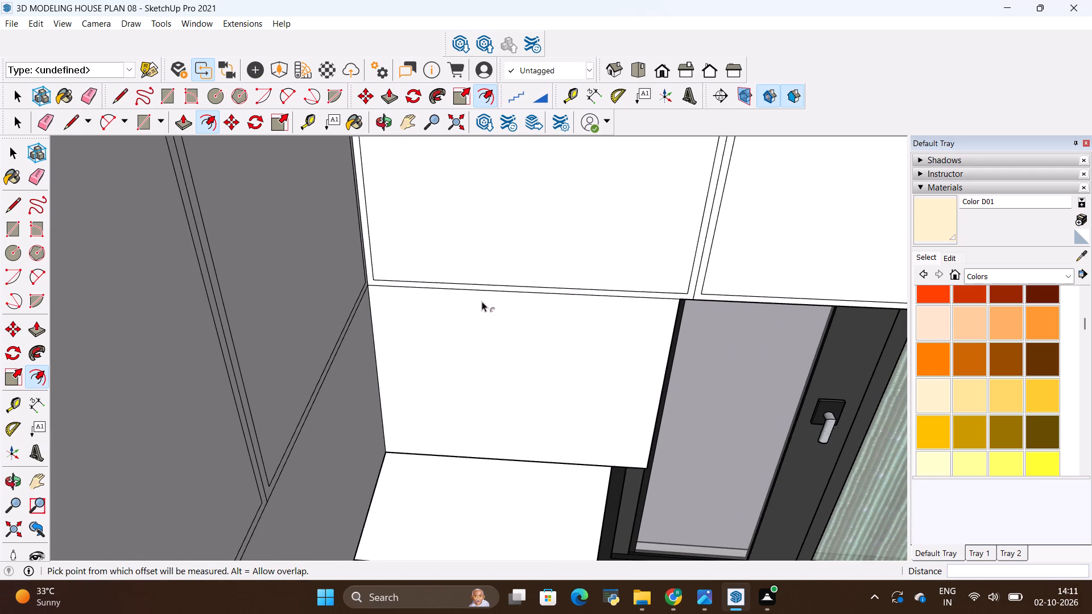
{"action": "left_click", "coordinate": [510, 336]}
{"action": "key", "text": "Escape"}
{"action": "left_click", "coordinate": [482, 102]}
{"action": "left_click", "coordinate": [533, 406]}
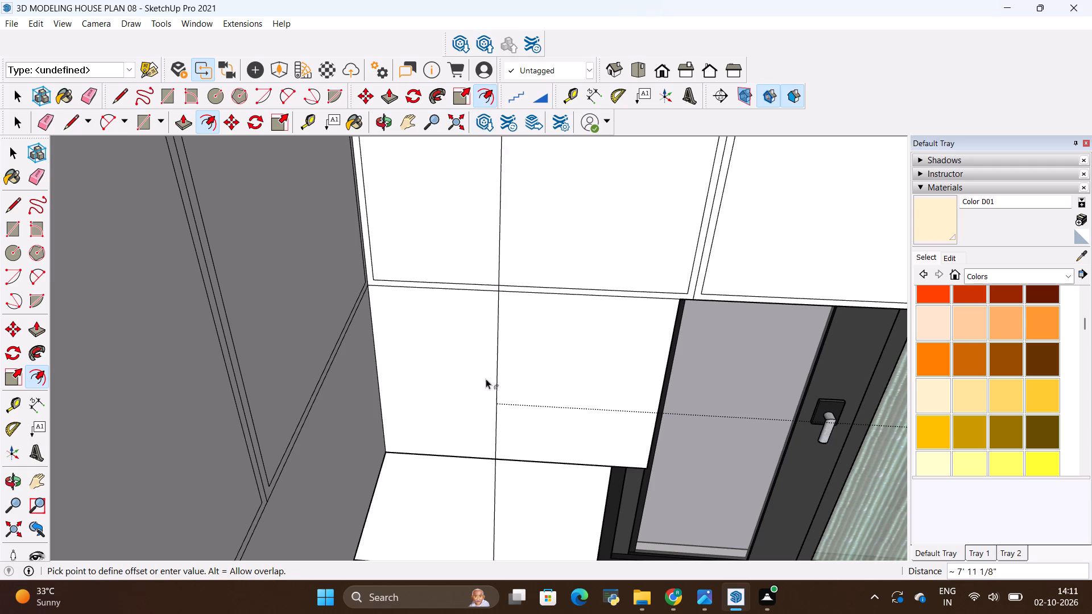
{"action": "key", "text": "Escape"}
Offset the front face of the single-panel lower corner box, on the same wall as the two-panel box, inward by 0.5".
{"action": "key", "text": "space"}
{"action": "left_click", "coordinate": [504, 345]}
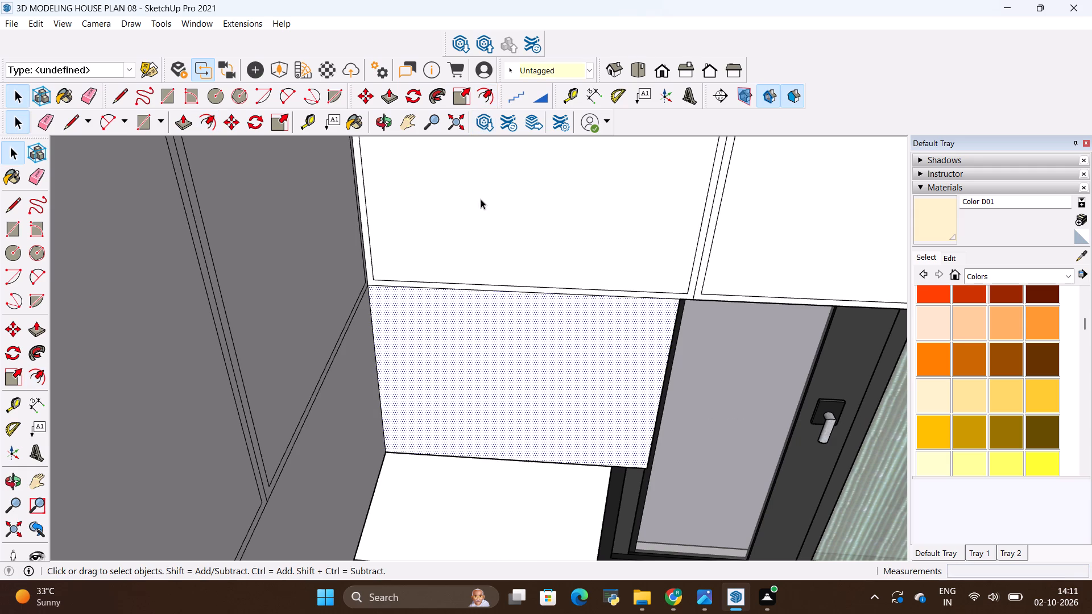
{"action": "left_click", "coordinate": [491, 97]}
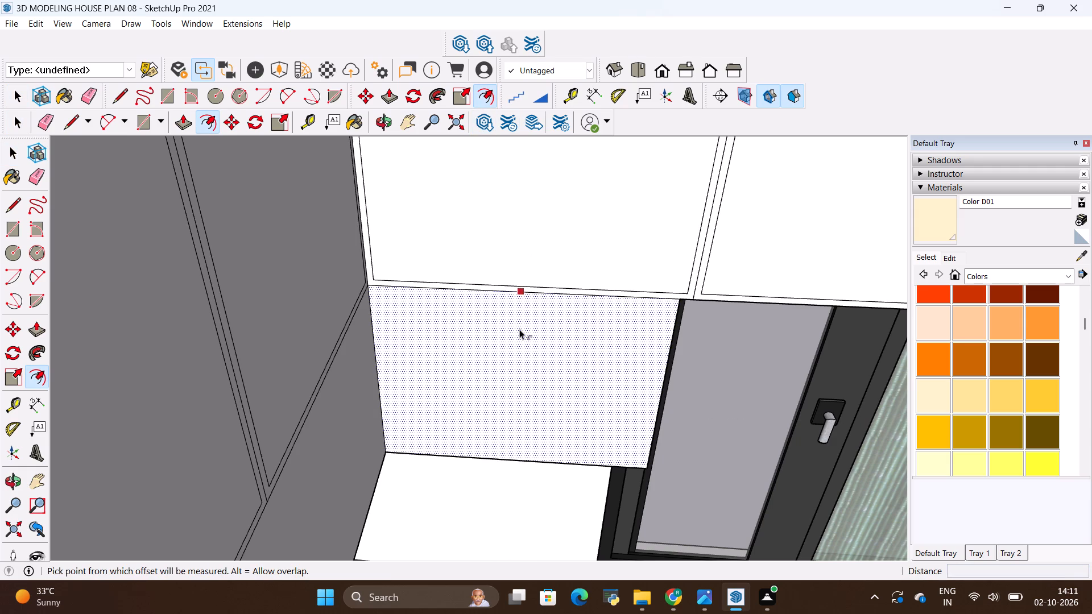
{"action": "left_click", "coordinate": [519, 330]}
{"action": "key", "text": "BackSpace"}
{"action": "key", "text": "BackSpace"}
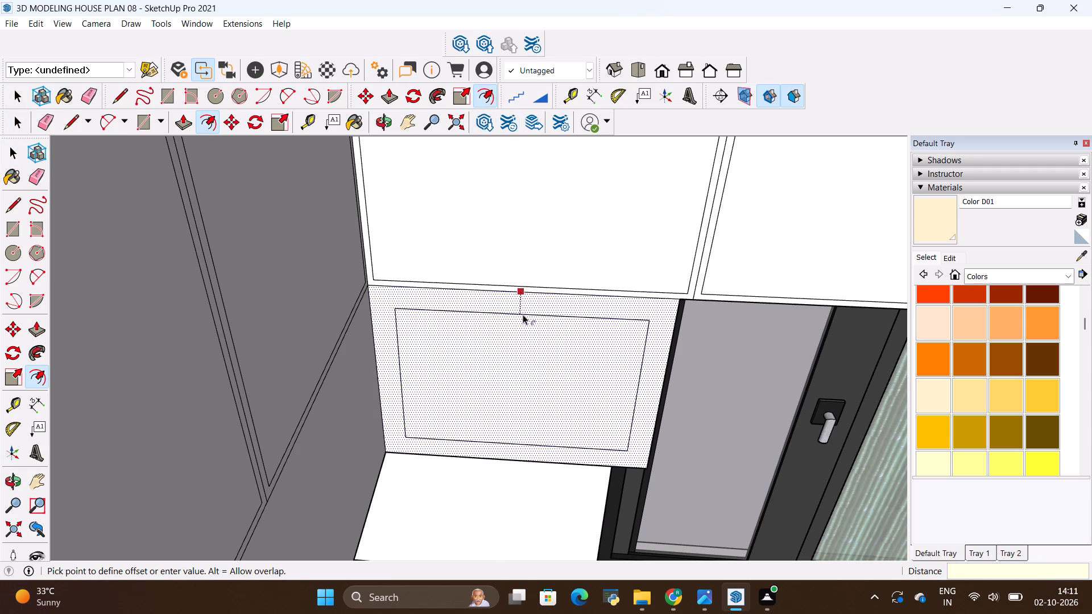
{"action": "type", "text": ".5"}
{"action": "key", "text": "shift+quotedbl"}
{"action": "key", "text": "Return"}
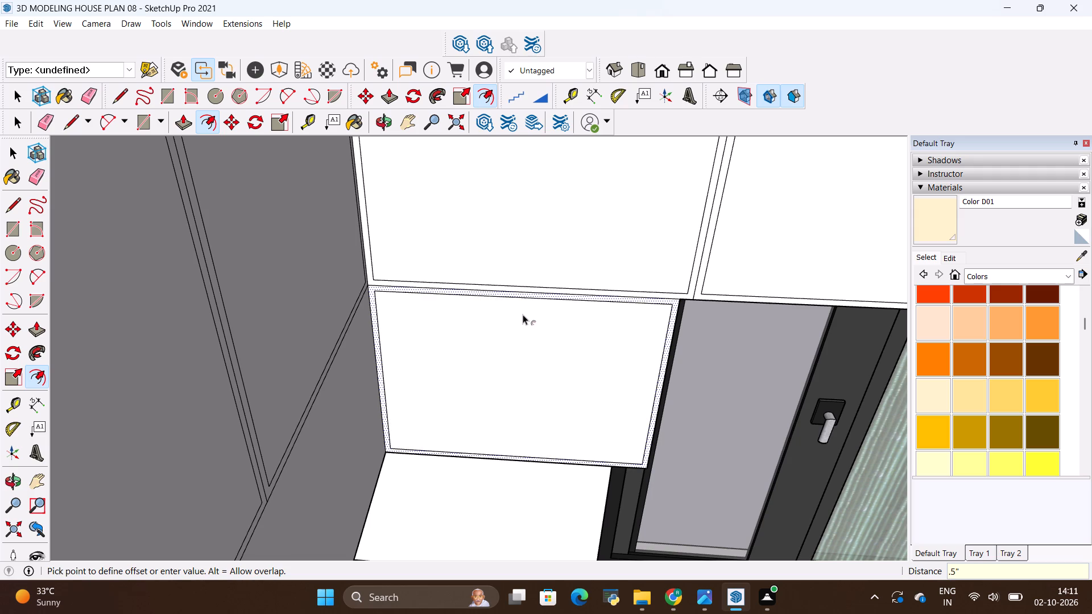
Offset the front face of the adjoining lower corner box, on the other window wall, inward by 0.5".
{"action": "scroll", "coordinate": [528, 313], "scroll_direction": "down", "scroll_amount": 10}
{"action": "scroll", "coordinate": [610, 327], "scroll_direction": "down", "scroll_amount": 1}
{"action": "middle_click_drag", "start_coordinate": [678, 341], "coordinate": [668, 341]}
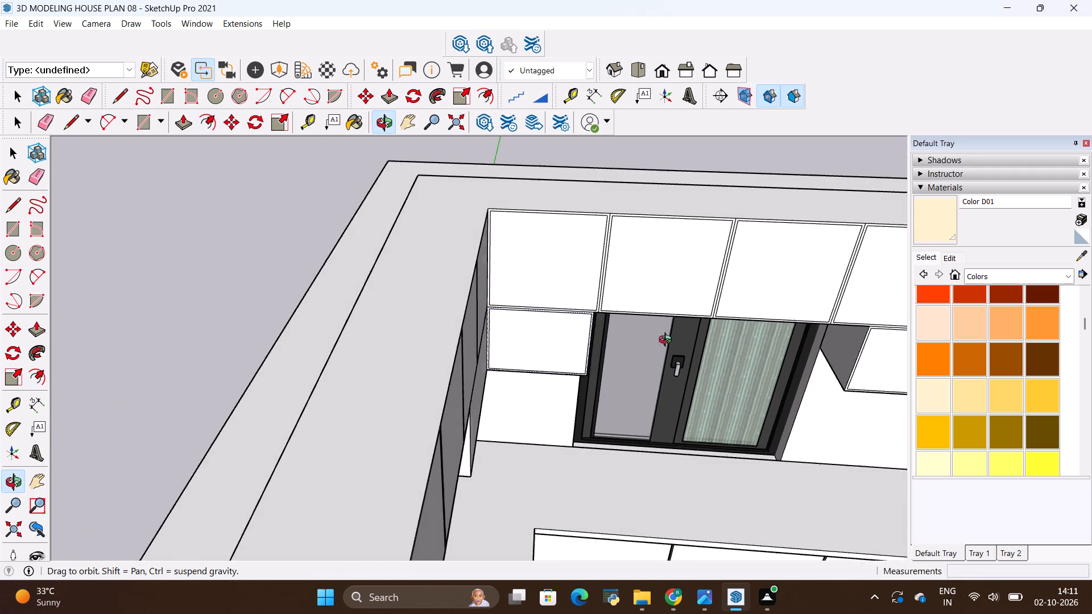
{"action": "middle_click_drag", "start_coordinate": [668, 341], "coordinate": [441, 262]}
{"action": "scroll", "coordinate": [628, 331], "scroll_direction": "down", "scroll_amount": 5}
{"action": "scroll", "coordinate": [543, 345], "scroll_direction": "up", "scroll_amount": 2}
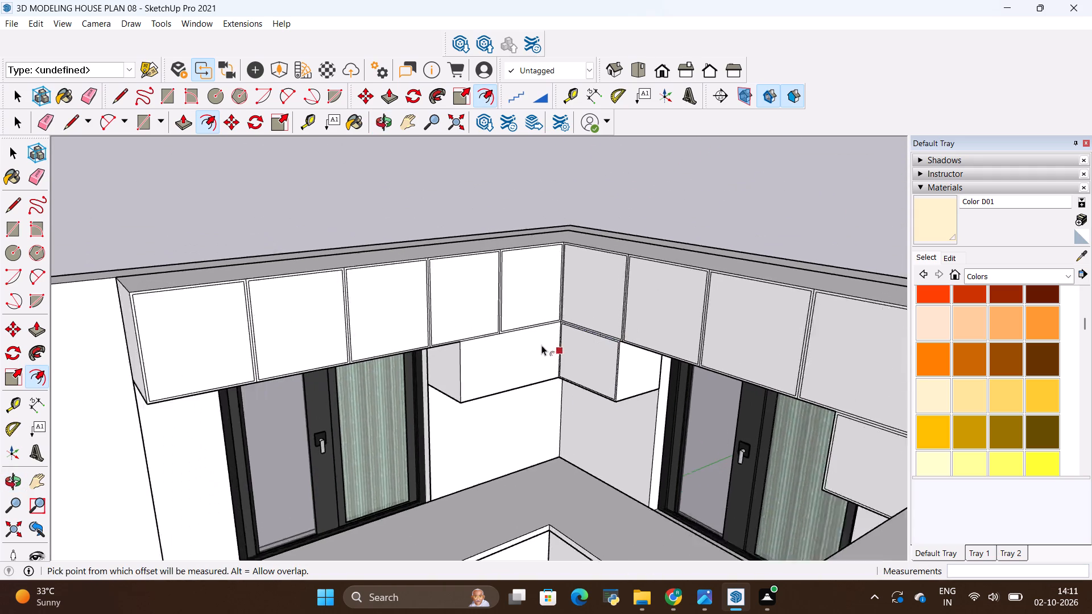
{"action": "scroll", "coordinate": [541, 345], "scroll_direction": "up", "scroll_amount": 6}
{"action": "left_click", "coordinate": [522, 340]}
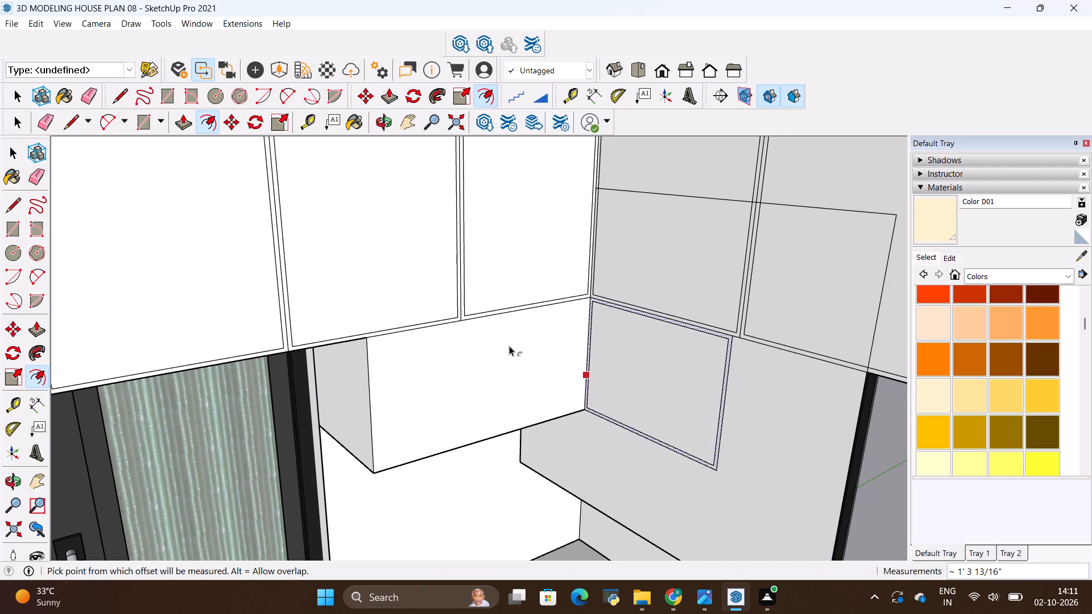
{"action": "key", "text": "alt+BackSpace"}
{"action": "key", "text": "space"}
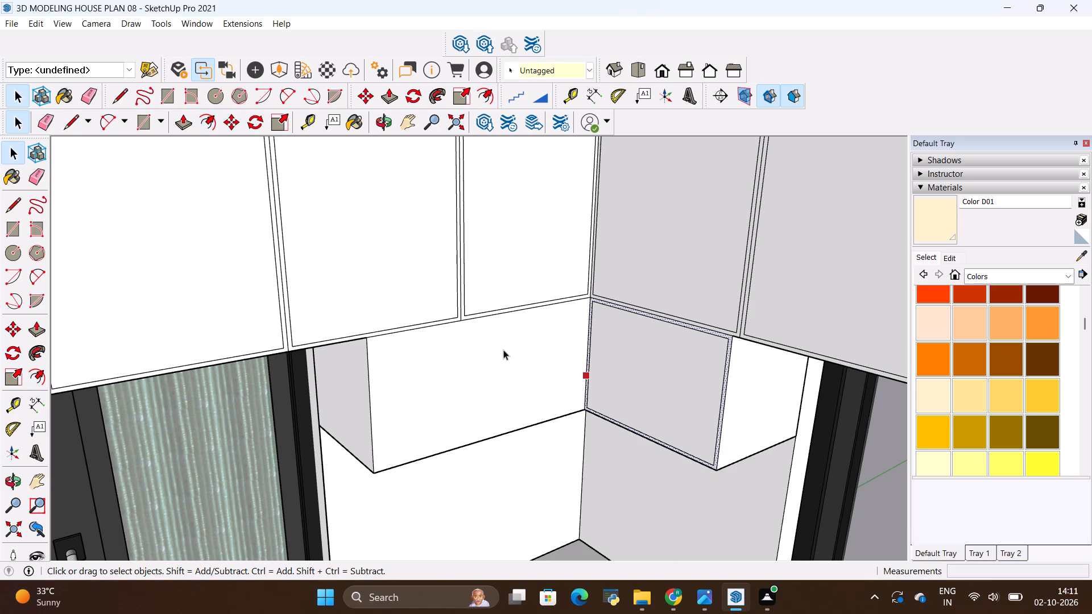
{"action": "left_click", "coordinate": [494, 371]}
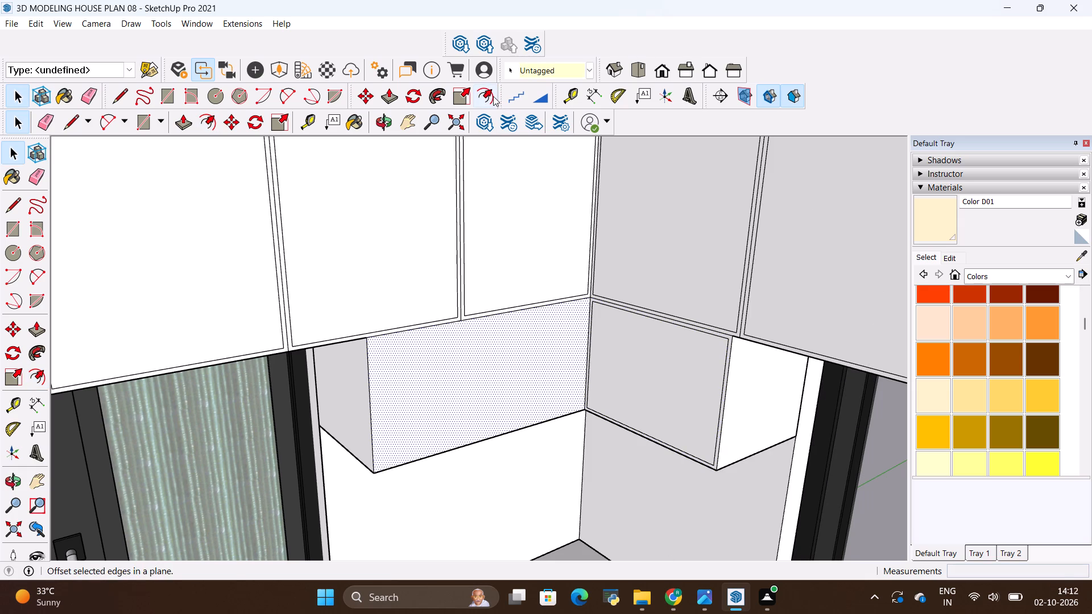
{"action": "left_click", "coordinate": [494, 96]}
{"action": "left_click", "coordinate": [525, 329]}
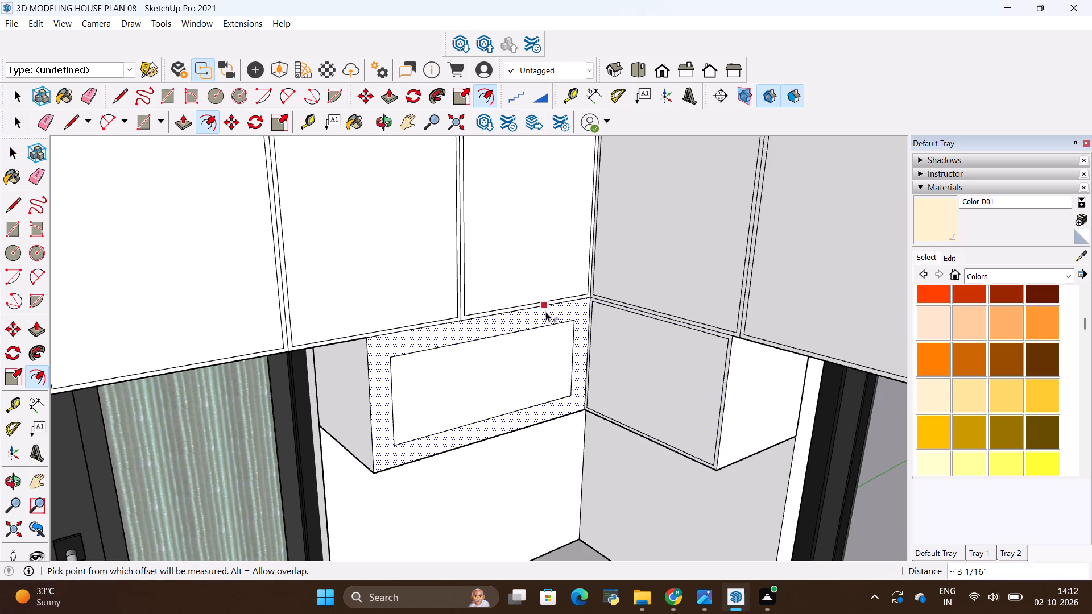
{"action": "key", "text": "alt+BackSpace"}
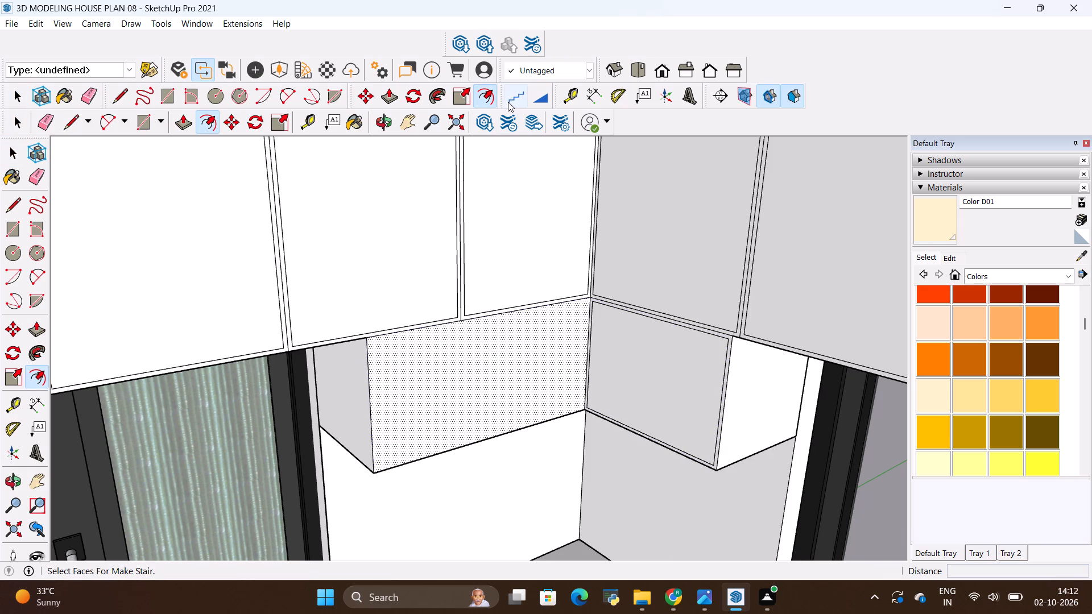
{"action": "left_click", "coordinate": [486, 93]}
{"action": "left_click", "coordinate": [527, 329]}
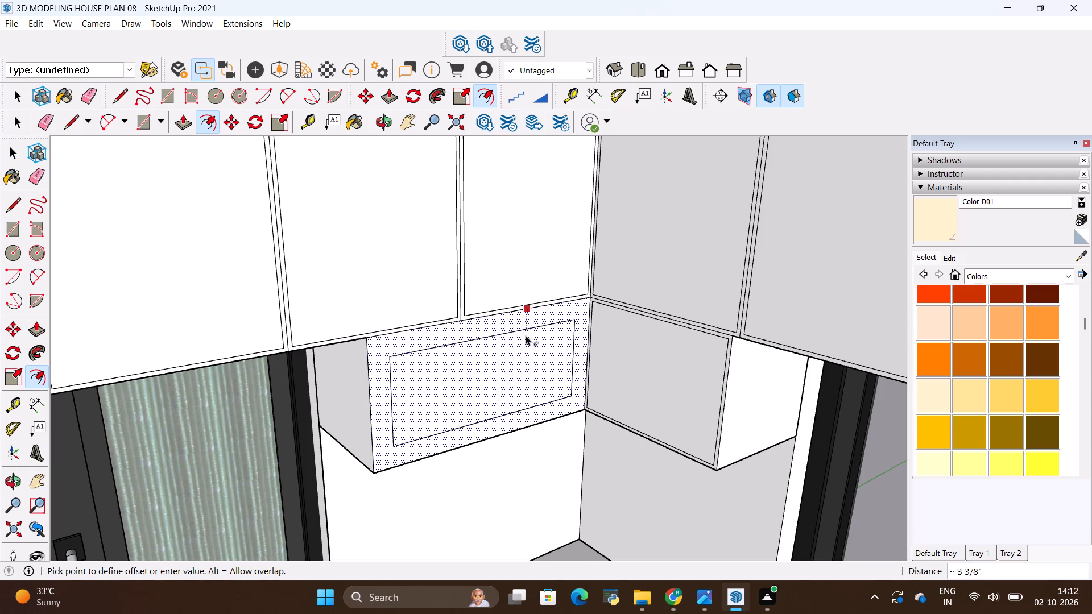
{"action": "key", "text": "BackSpace"}
{"action": "key", "text": "BackSpace"}
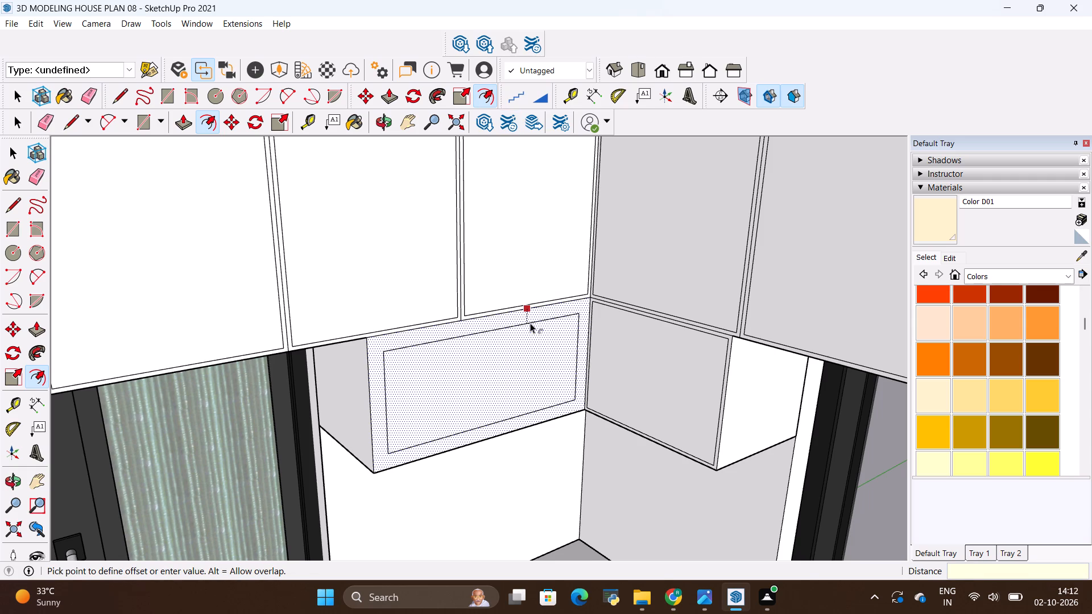
{"action": "type", "text": ".5"}
{"action": "key", "text": "shift+quotedbl"}
{"action": "key", "text": "Return"}
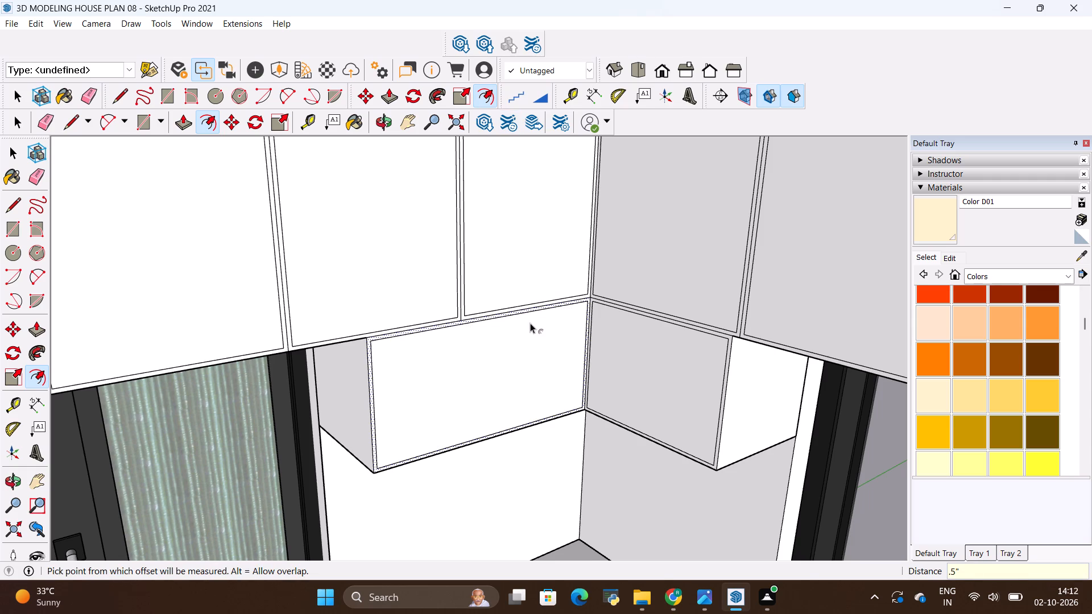
{"action": "key", "text": "Escape"}
{"action": "scroll", "coordinate": [582, 310], "scroll_direction": "down", "scroll_amount": 5}
{"action": "key", "text": "space"}
{"action": "left_click", "coordinate": [662, 182]}
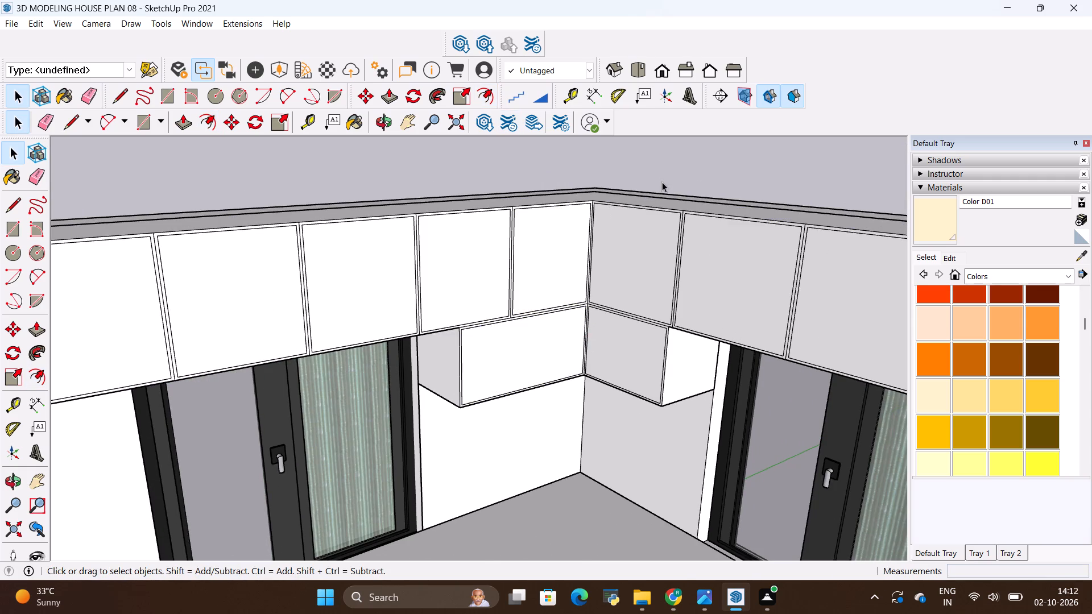
Pull the inset face of the upper door panel at the open end of the overhead row outward by 1".
{"action": "scroll", "coordinate": [458, 283], "scroll_direction": "up", "scroll_amount": 4}
{"action": "scroll", "coordinate": [513, 276], "scroll_direction": "down", "scroll_amount": 6}
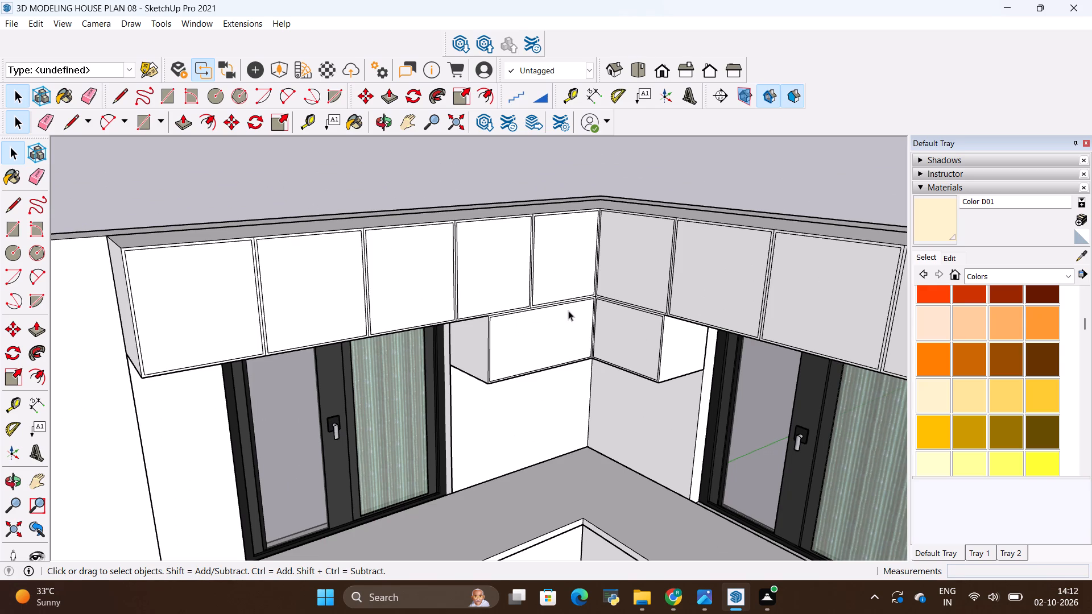
{"action": "key", "text": "p"}
{"action": "left_click", "coordinate": [245, 323]}
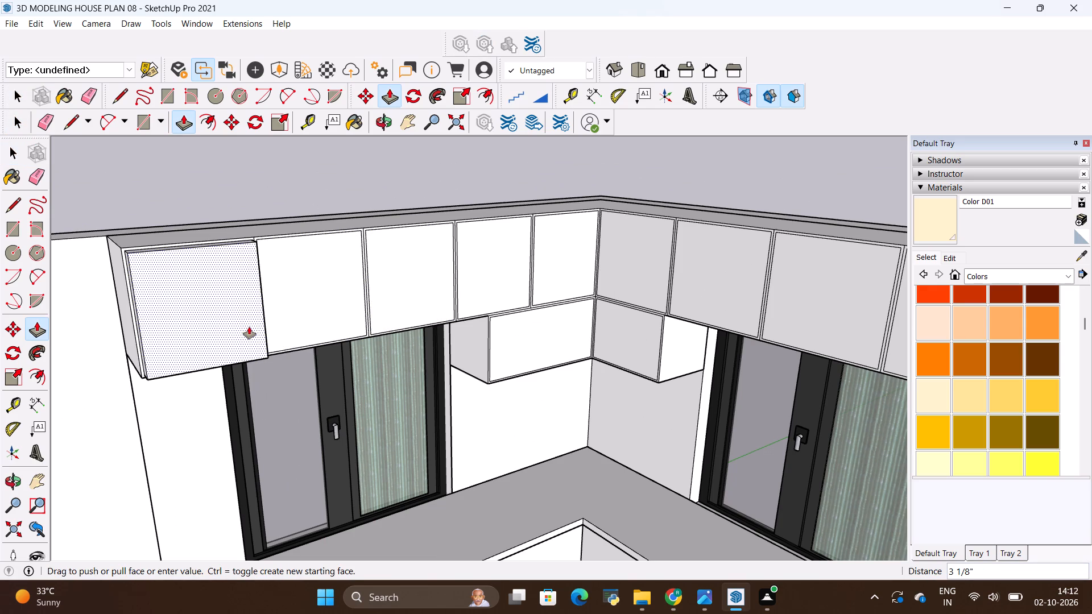
{"action": "key", "text": "BackSpace"}
{"action": "key", "text": "BackSpace"}
{"action": "key", "text": "1"}
{"action": "key", "text": "shift+quotedbl"}
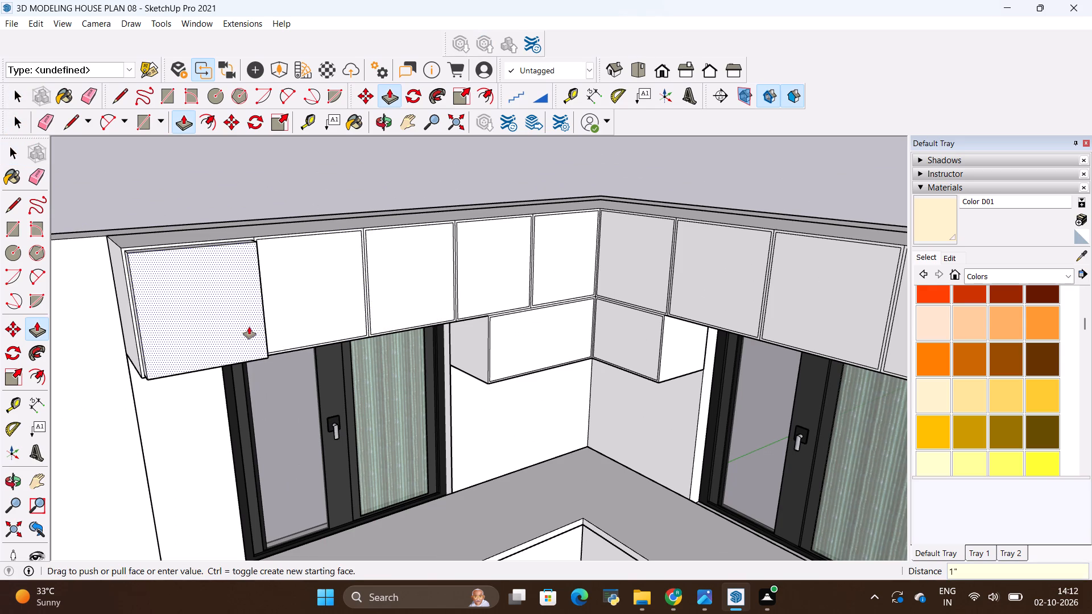
{"action": "key", "text": "Return"}
Repeat the 1" pull on the other four upper door panels of this row and on the lower corner box's front below.
{"action": "double_click", "coordinate": [332, 313]}
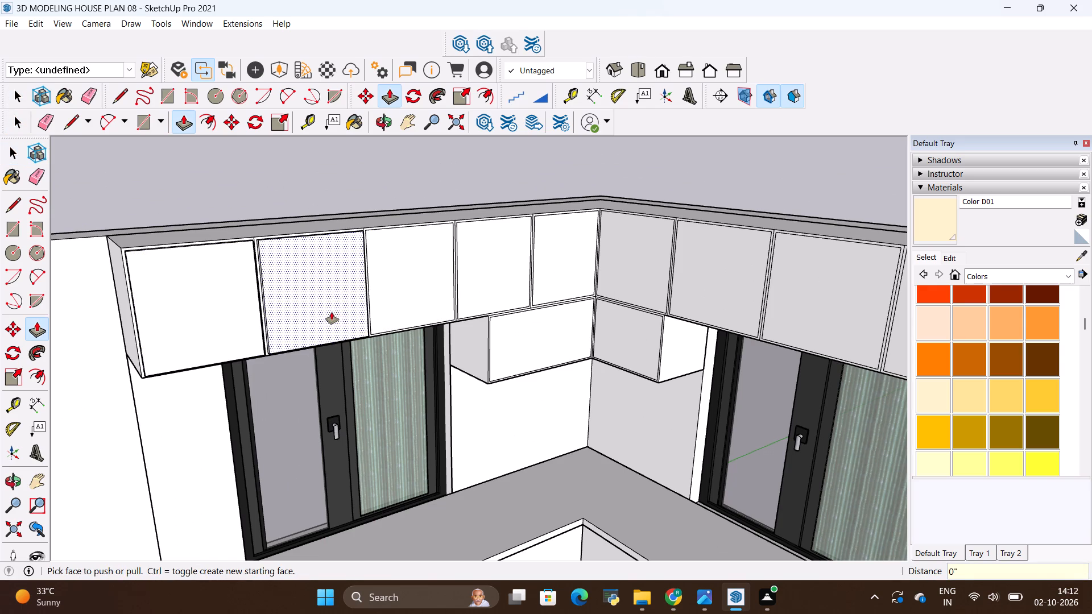
{"action": "double_click", "coordinate": [400, 292]}
{"action": "double_click", "coordinate": [488, 287]}
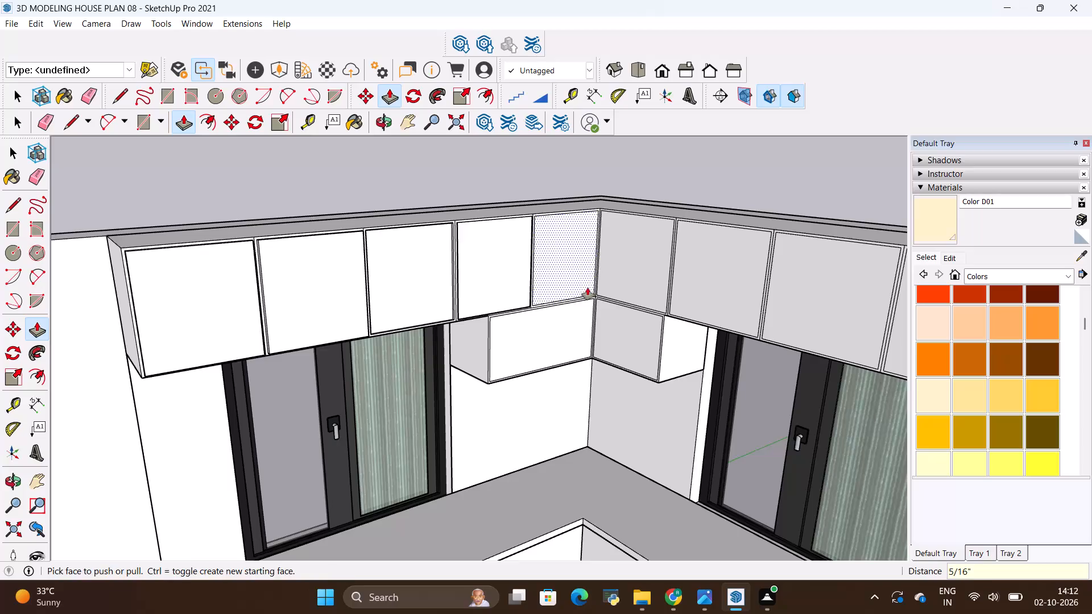
{"action": "double_click", "coordinate": [588, 288]}
{"action": "double_click", "coordinate": [568, 314]}
Repeat the 1" pull on the adjoining wall's lower corner box, five upper door panels and two-panel lower box.
{"action": "double_click", "coordinate": [611, 319]}
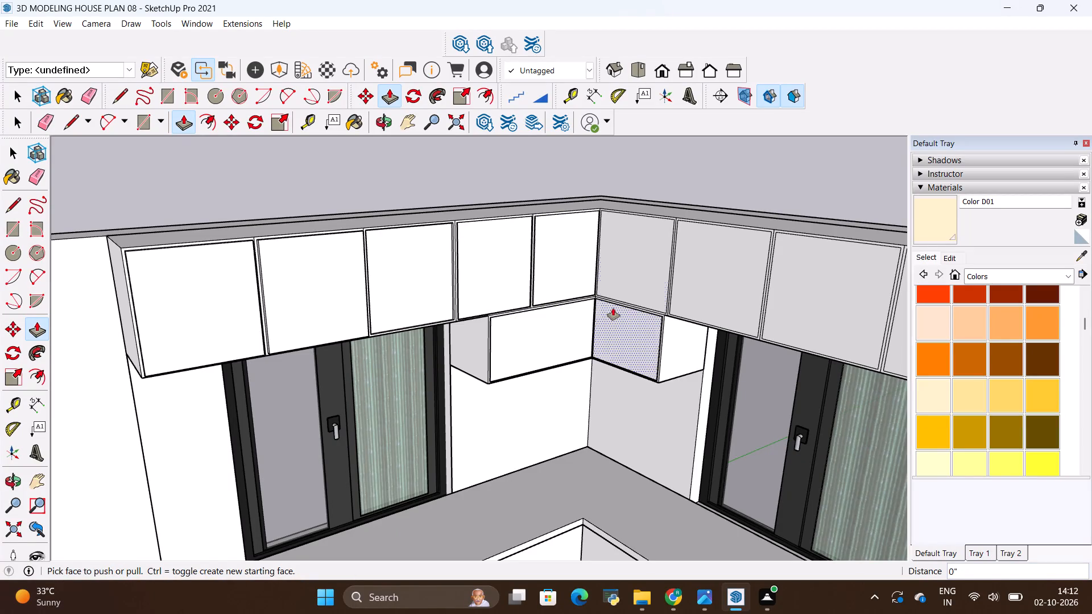
{"action": "double_click", "coordinate": [630, 268]}
{"action": "double_click", "coordinate": [701, 259]}
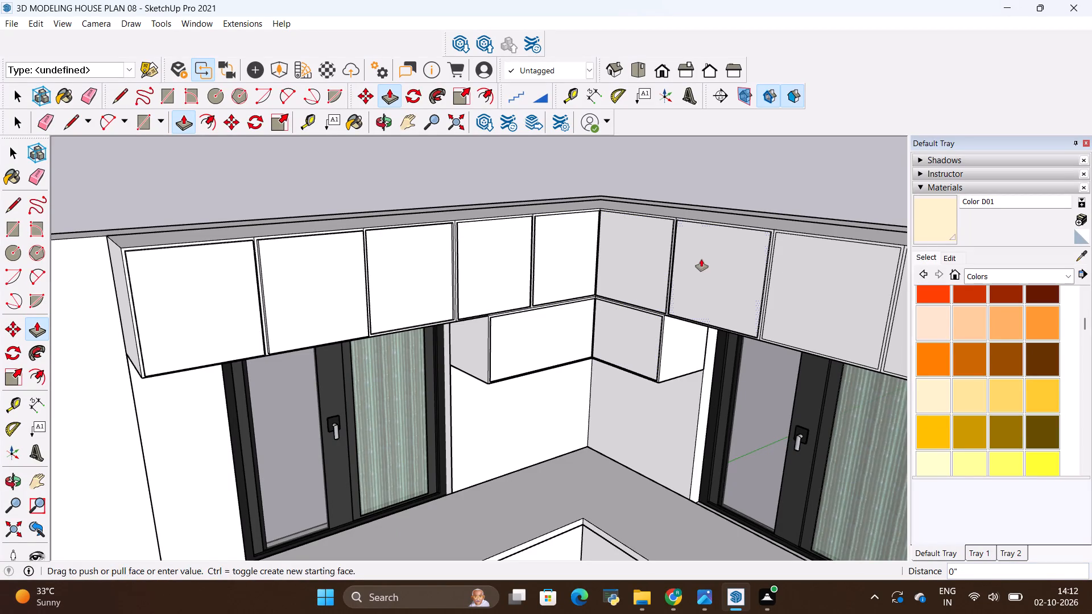
{"action": "double_click", "coordinate": [802, 275]}
{"action": "scroll", "coordinate": [523, 293], "scroll_direction": "down", "scroll_amount": 5}
{"action": "middle_click_drag", "start_coordinate": [611, 354], "coordinate": [700, 422]}
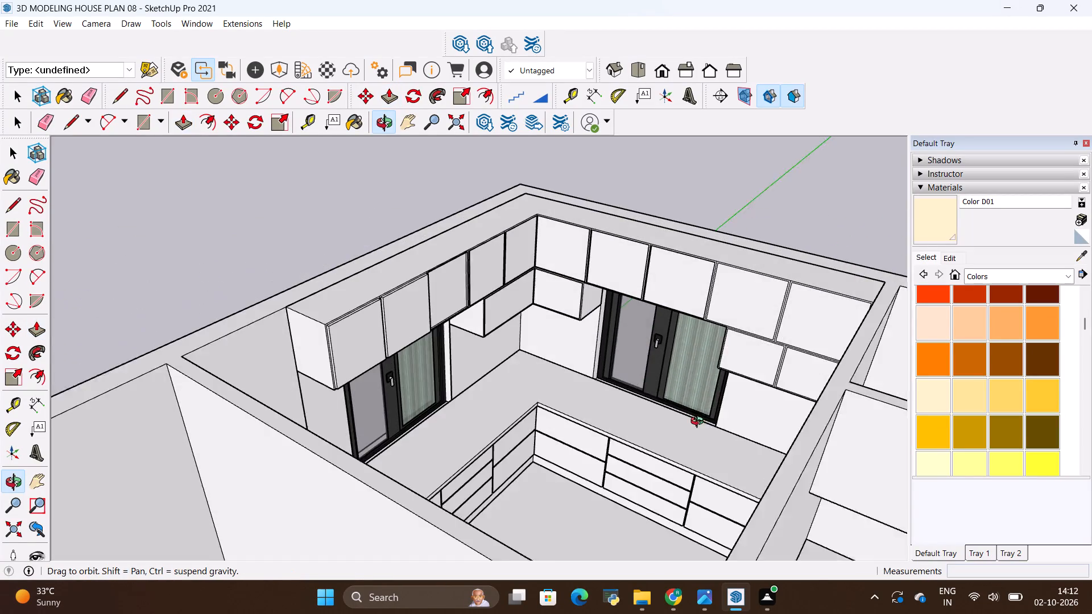
{"action": "middle_click_drag", "start_coordinate": [700, 422], "coordinate": [705, 423]}
{"action": "scroll", "coordinate": [726, 304], "scroll_direction": "up", "scroll_amount": 3}
{"action": "double_click", "coordinate": [748, 293]}
{"action": "double_click", "coordinate": [809, 301]}
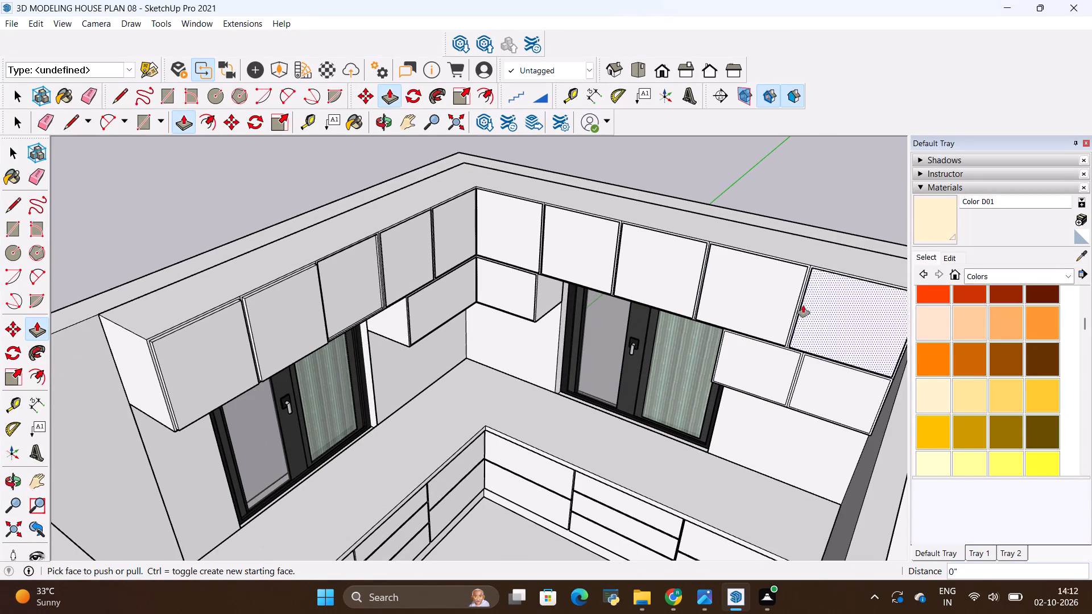
{"action": "double_click", "coordinate": [767, 370]}
{"action": "double_click", "coordinate": [816, 380]}
Examine the raised overhead door panels and the kitchen from several angles, and the whole house from above.
{"action": "scroll", "coordinate": [775, 375], "scroll_direction": "up", "scroll_amount": 3}
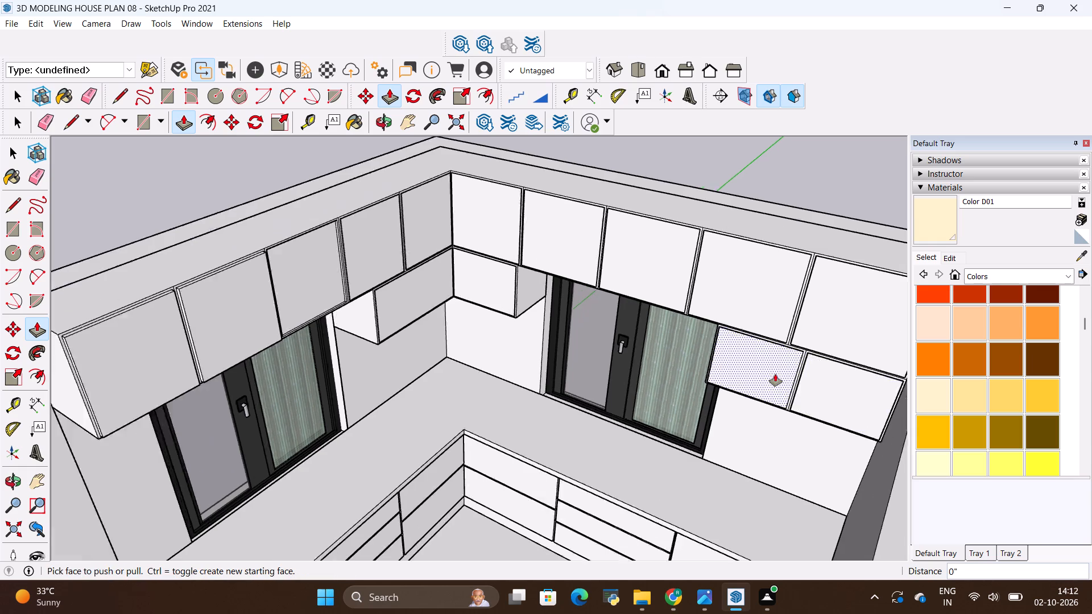
{"action": "scroll", "coordinate": [775, 374], "scroll_direction": "up", "scroll_amount": 8}
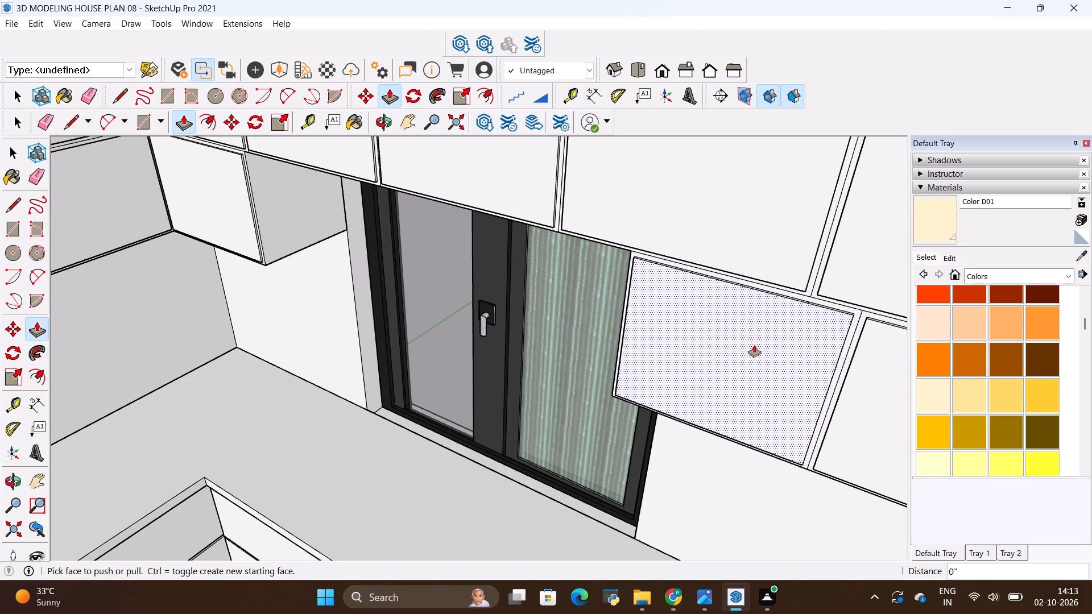
{"action": "scroll", "coordinate": [744, 464], "scroll_direction": "down", "scroll_amount": 11}
{"action": "scroll", "coordinate": [687, 413], "scroll_direction": "down", "scroll_amount": 5}
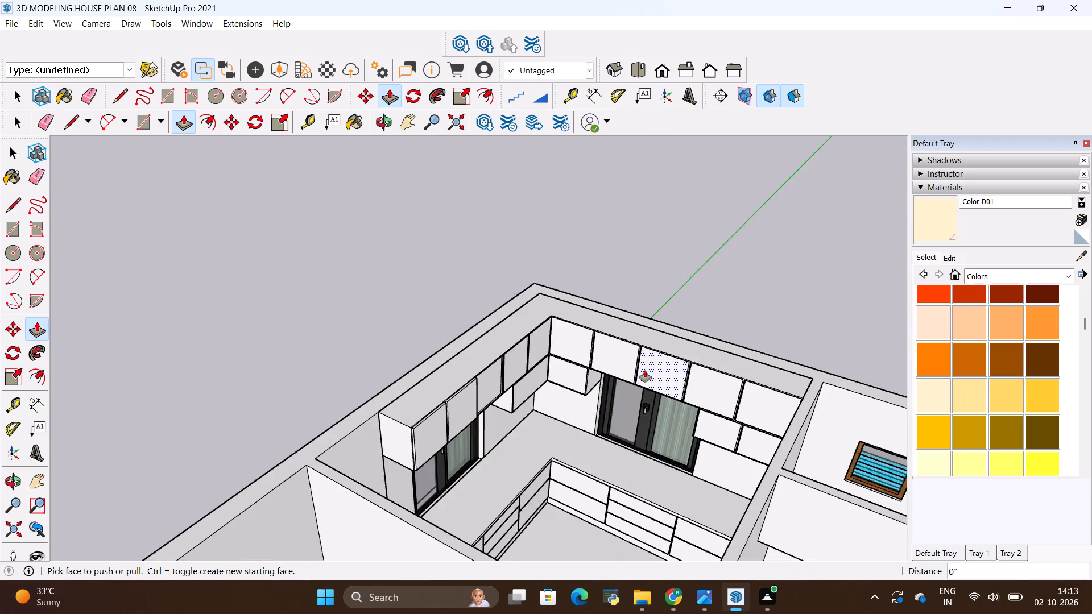
{"action": "scroll", "coordinate": [650, 343], "scroll_direction": "down", "scroll_amount": 5}
{"action": "scroll", "coordinate": [687, 583], "scroll_direction": "up", "scroll_amount": 3}
{"action": "scroll", "coordinate": [685, 533], "scroll_direction": "up", "scroll_amount": 10}
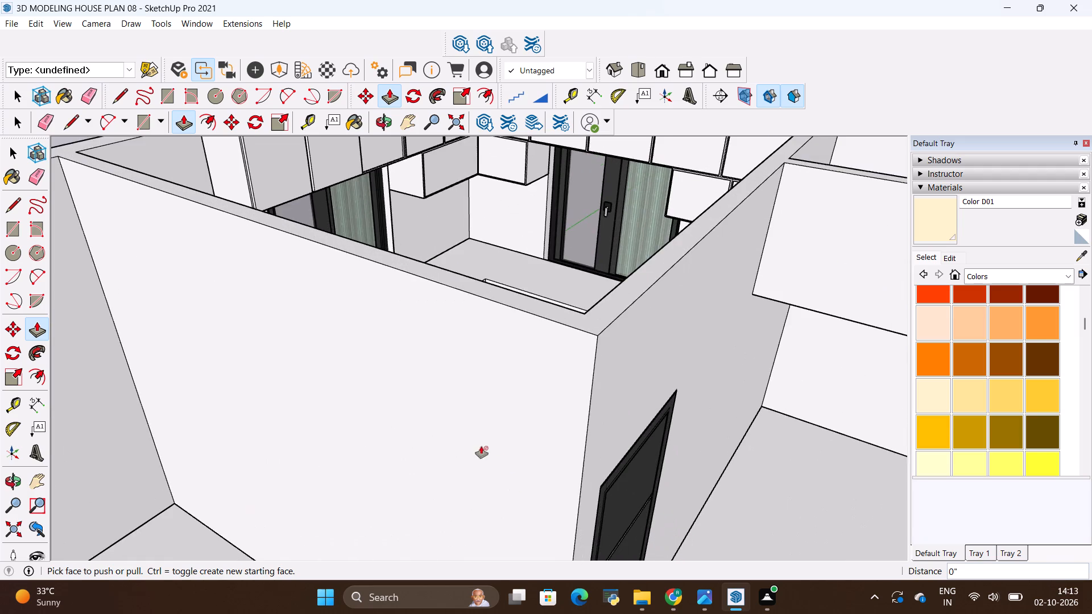
{"action": "middle_click_drag", "start_coordinate": [497, 458], "coordinate": [619, 496]}
{"action": "scroll", "coordinate": [626, 507], "scroll_direction": "down", "scroll_amount": 5}
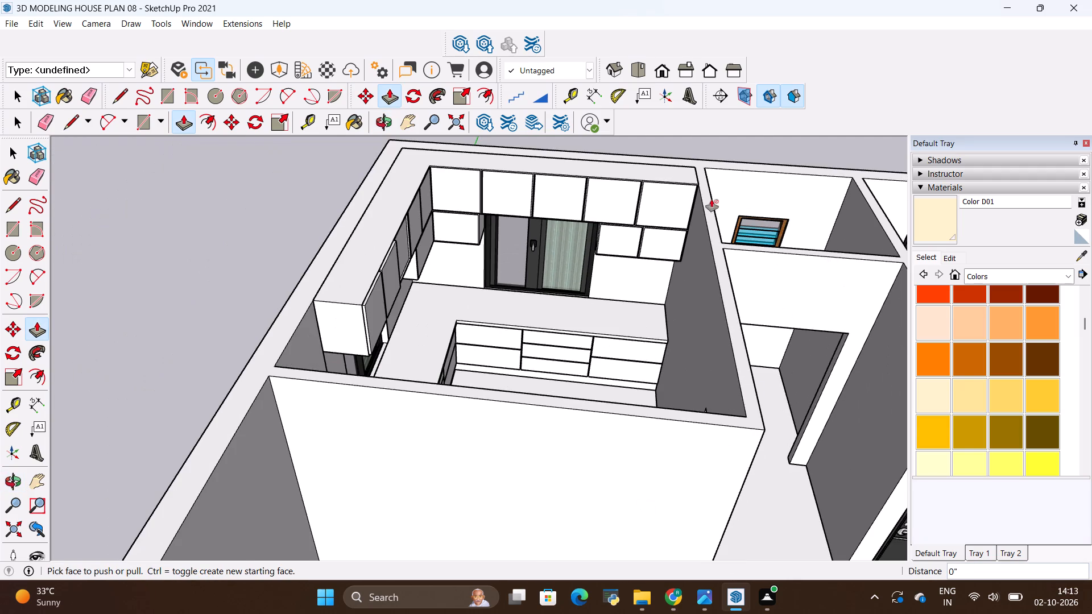
{"action": "scroll", "coordinate": [666, 355], "scroll_direction": "down", "scroll_amount": 5}
{"action": "scroll", "coordinate": [647, 220], "scroll_direction": "up", "scroll_amount": 9}
{"action": "middle_click_drag", "start_coordinate": [683, 396], "coordinate": [672, 395]}
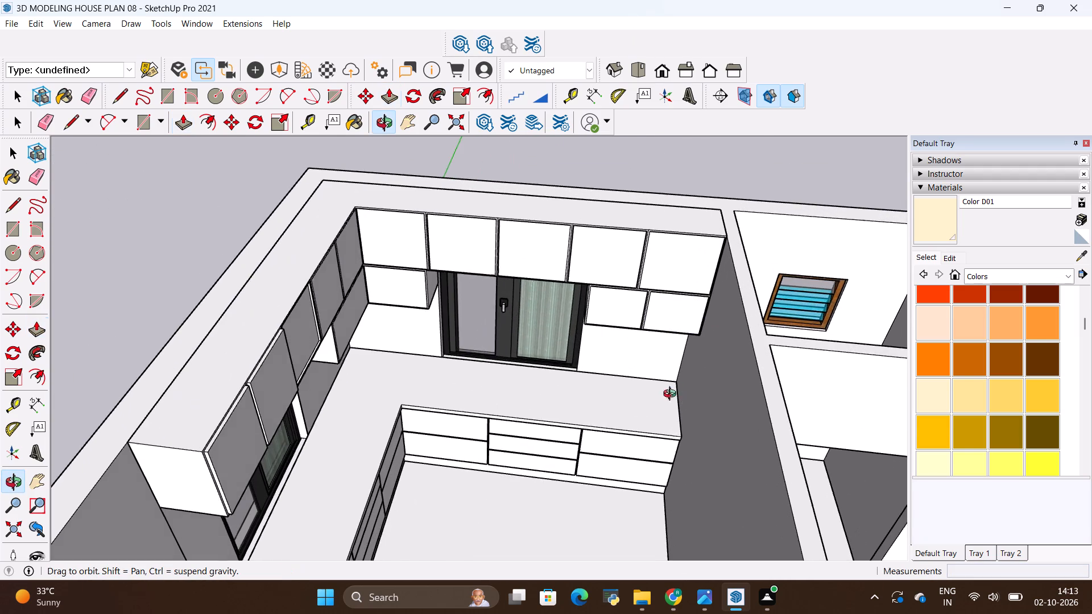
{"action": "middle_click_drag", "start_coordinate": [672, 395], "coordinate": [487, 349]}
{"action": "scroll", "coordinate": [568, 377], "scroll_direction": "up", "scroll_amount": 1}
{"action": "scroll", "coordinate": [333, 0], "scroll_direction": "down", "scroll_amount": 1}
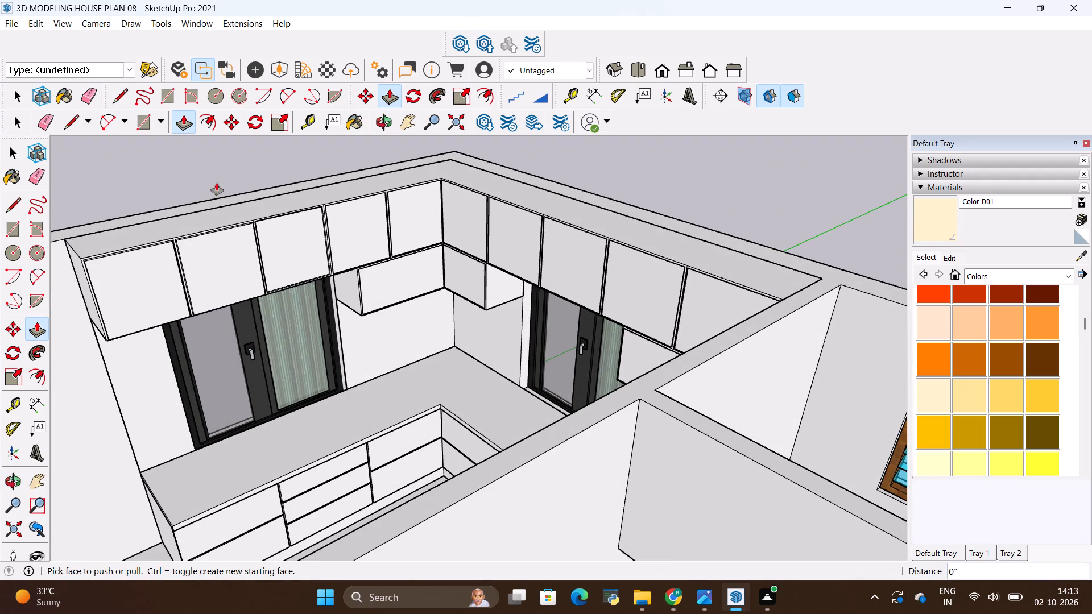
{"action": "scroll", "coordinate": [669, 344], "scroll_direction": "down", "scroll_amount": 5}
{"action": "scroll", "coordinate": [589, 292], "scroll_direction": "up", "scroll_amount": 5}
{"action": "scroll", "coordinate": [595, 287], "scroll_direction": "down", "scroll_amount": 4}
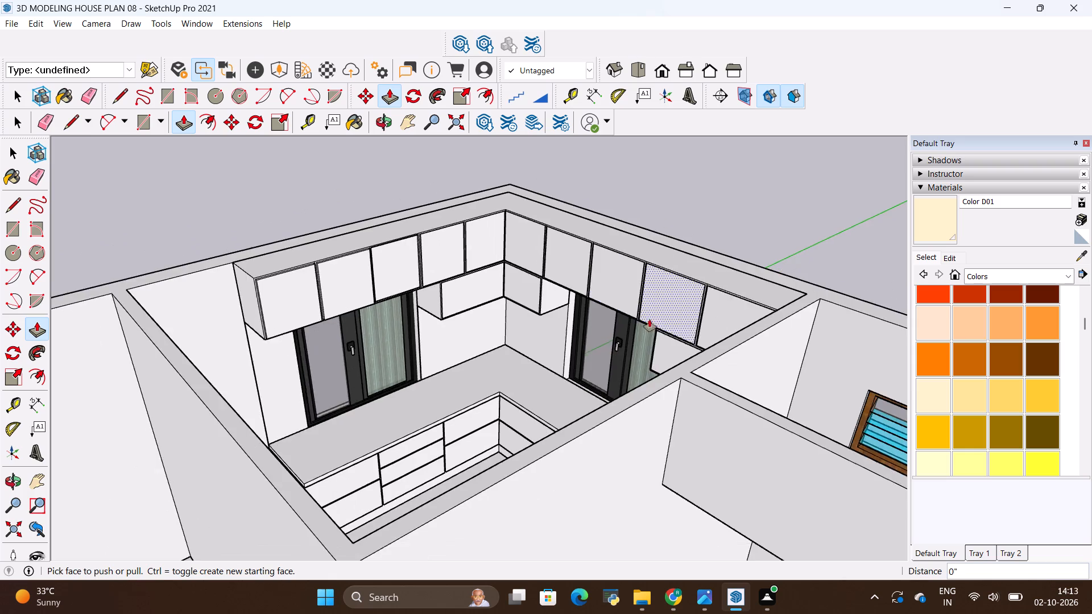
{"action": "middle_click_drag", "start_coordinate": [655, 328], "coordinate": [483, 368]}
{"action": "scroll", "coordinate": [349, 335], "scroll_direction": "up", "scroll_amount": 2}
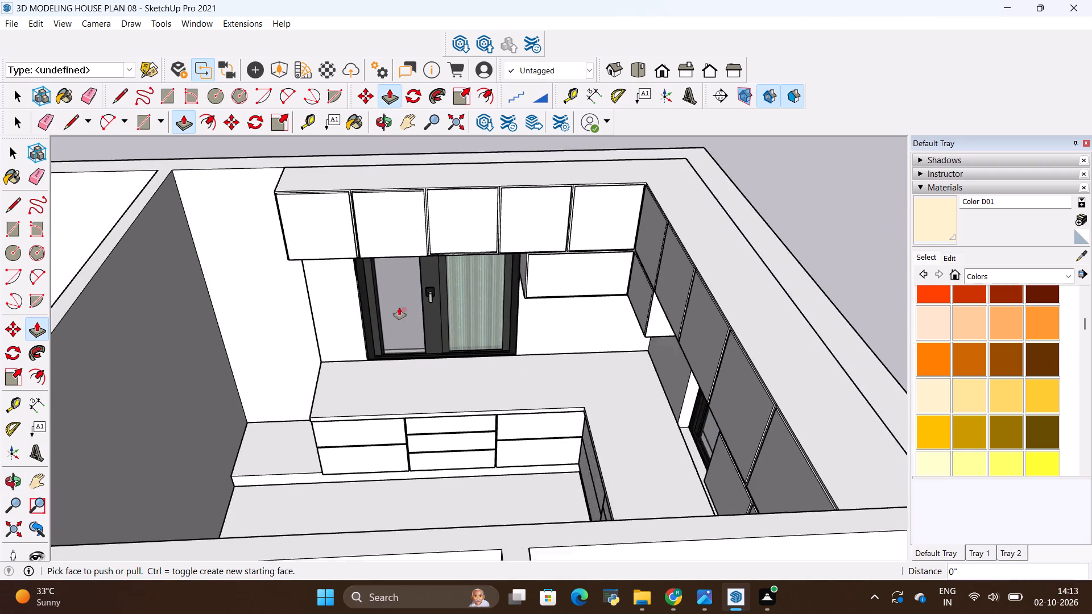
{"action": "scroll", "coordinate": [400, 307], "scroll_direction": "down", "scroll_amount": 4}
{"action": "scroll", "coordinate": [574, 309], "scroll_direction": "down", "scroll_amount": 3}
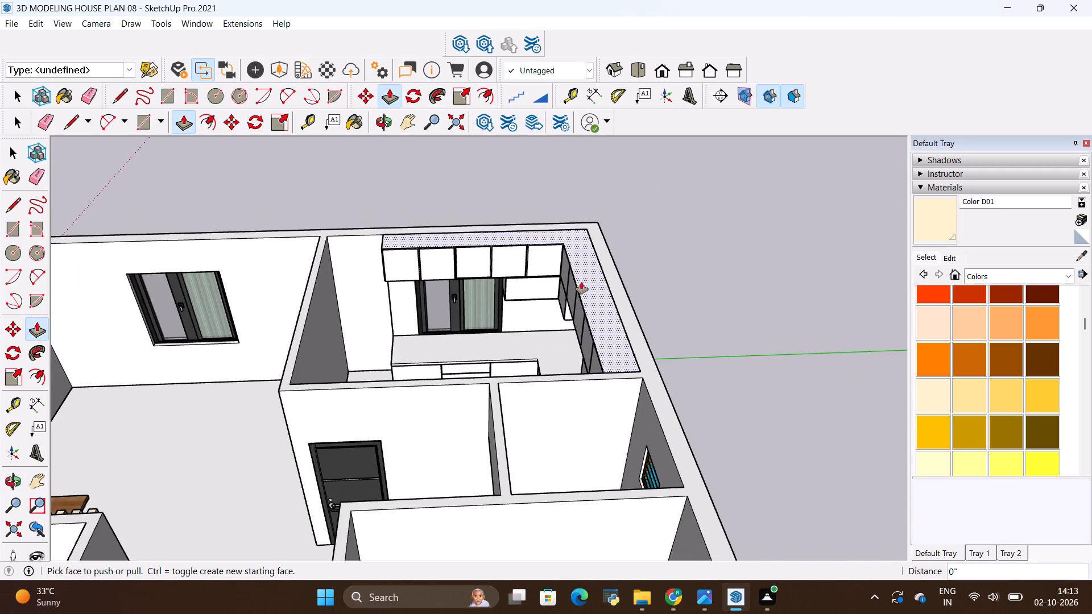
{"action": "scroll", "coordinate": [581, 282], "scroll_direction": "down", "scroll_amount": 5}
{"action": "scroll", "coordinate": [547, 320], "scroll_direction": "down", "scroll_amount": 6}
{"action": "scroll", "coordinate": [478, 368], "scroll_direction": "up", "scroll_amount": 4}
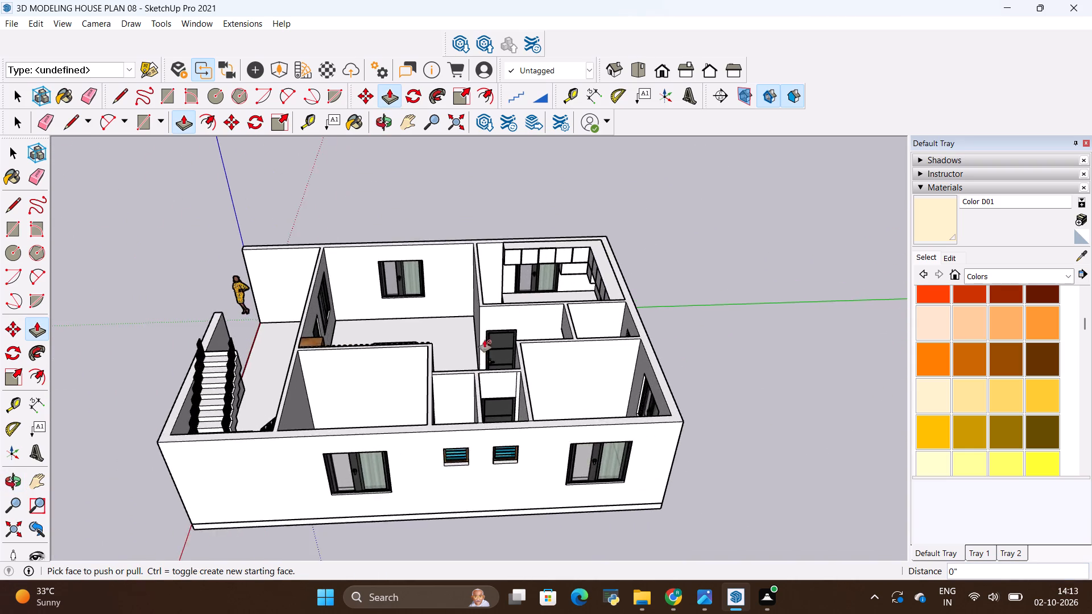
Examine the kitchen's overhead cabinets, countertop and the empty space at the end of the counter from several angles.
{"action": "scroll", "coordinate": [485, 340], "scroll_direction": "up", "scroll_amount": 5}
{"action": "scroll", "coordinate": [502, 197], "scroll_direction": "up", "scroll_amount": 8}
{"action": "scroll", "coordinate": [490, 262], "scroll_direction": "down", "scroll_amount": 4}
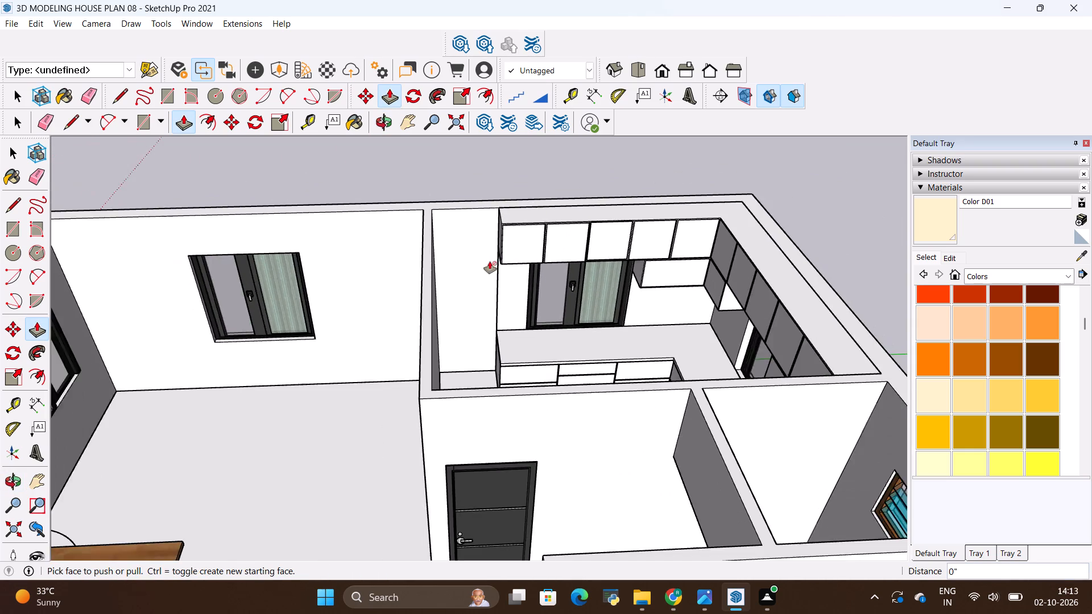
{"action": "scroll", "coordinate": [490, 262], "scroll_direction": "up", "scroll_amount": 1}
{"action": "middle_click_drag", "start_coordinate": [490, 262], "coordinate": [561, 254]}
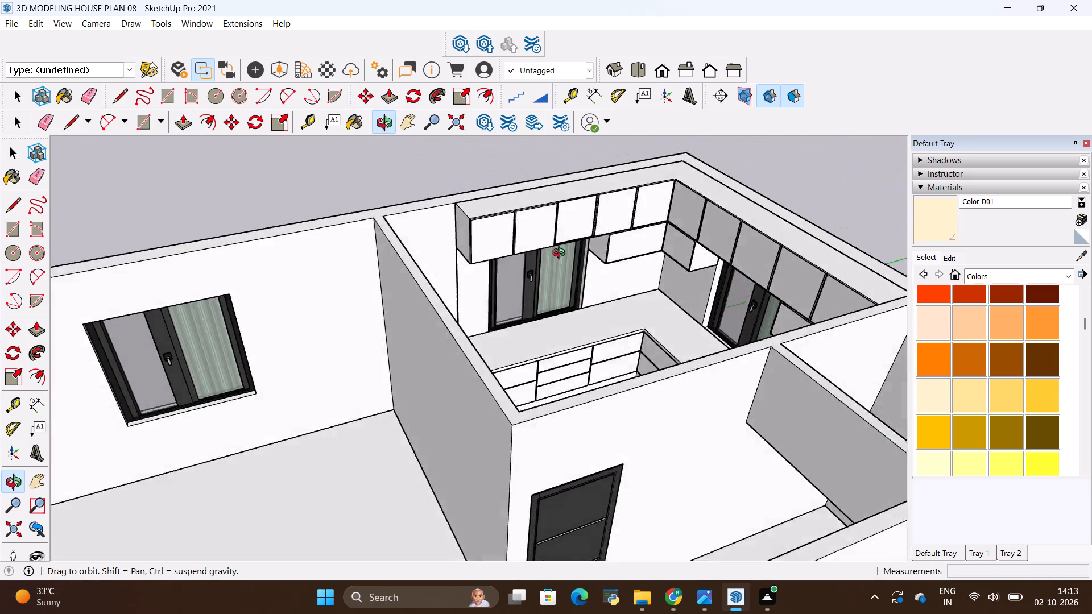
{"action": "middle_click_drag", "start_coordinate": [561, 254], "coordinate": [523, 249]}
{"action": "scroll", "coordinate": [549, 227], "scroll_direction": "up", "scroll_amount": 12}
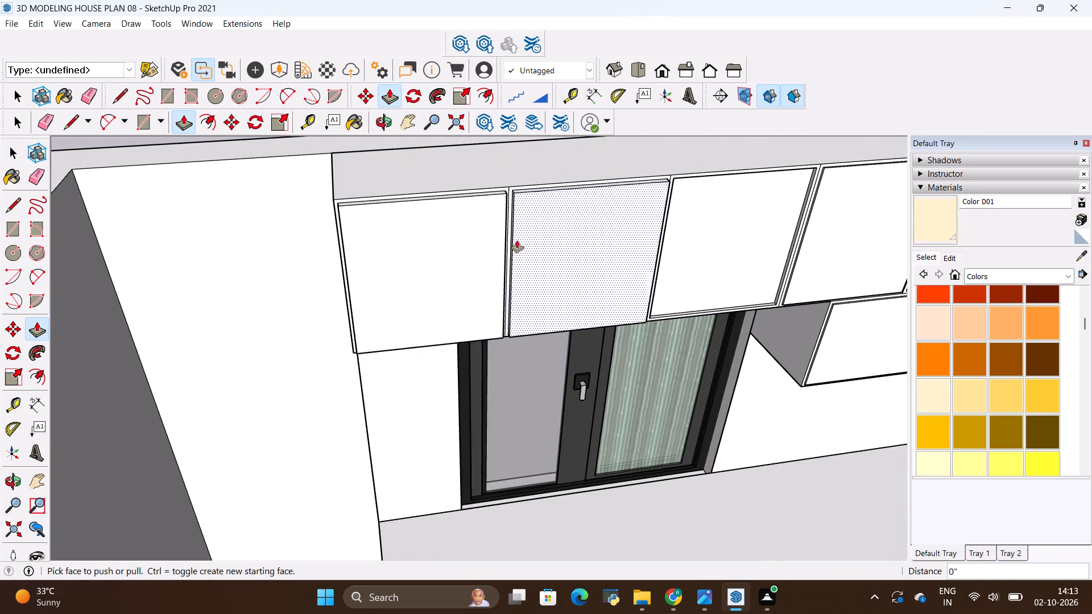
{"action": "scroll", "coordinate": [485, 250], "scroll_direction": "down", "scroll_amount": 11}
{"action": "middle_click_drag", "start_coordinate": [446, 374], "coordinate": [461, 386]}
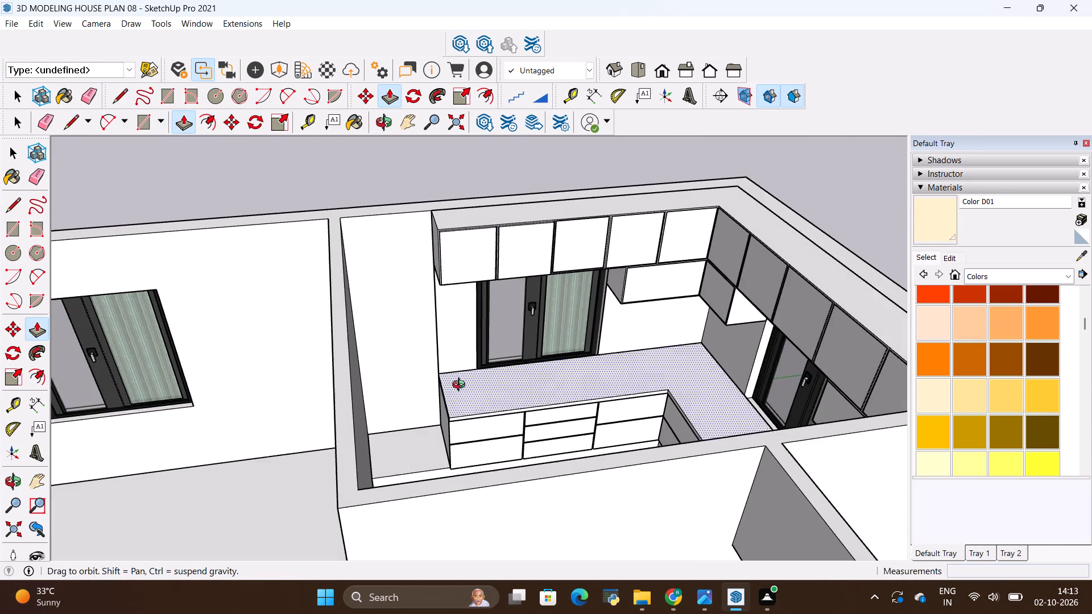
{"action": "middle_click_drag", "start_coordinate": [461, 386], "coordinate": [354, 391]}
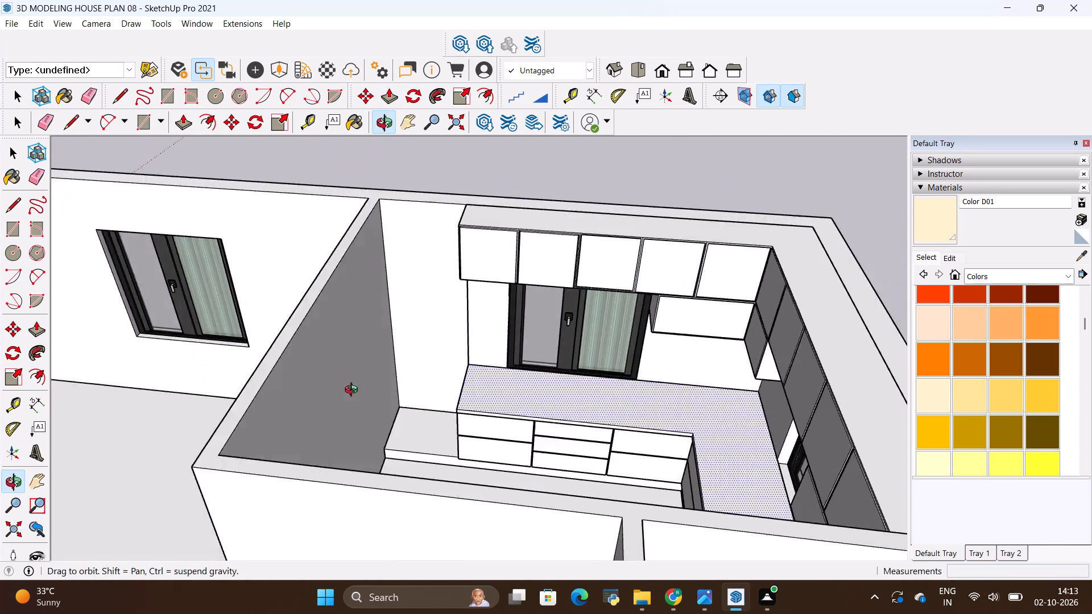
{"action": "middle_click_drag", "start_coordinate": [354, 391], "coordinate": [413, 360]}
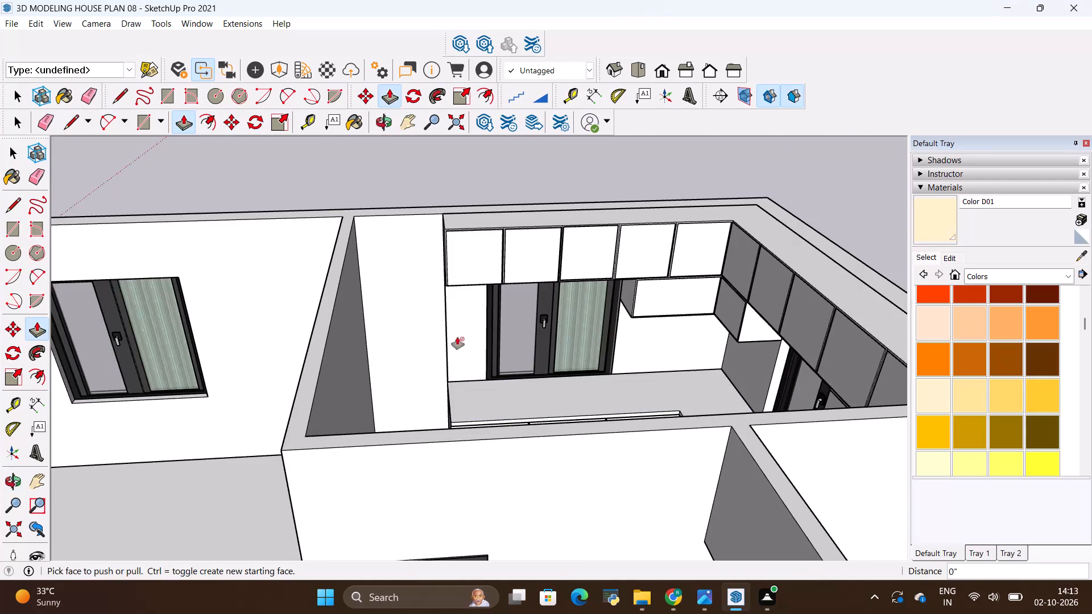
{"action": "scroll", "coordinate": [395, 301], "scroll_direction": "down", "scroll_amount": 2}
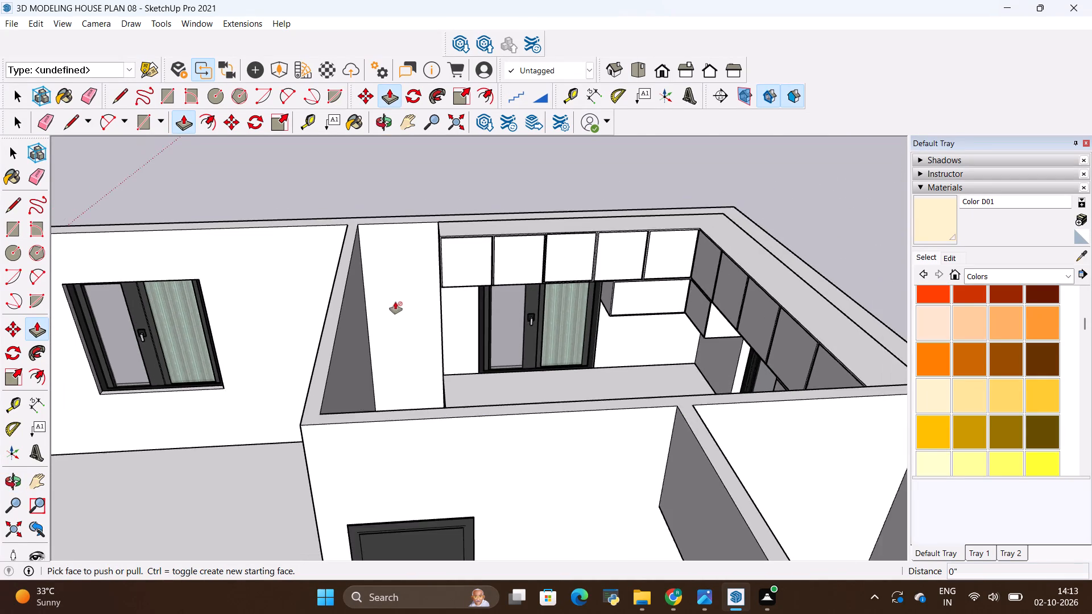
{"action": "middle_click_drag", "start_coordinate": [466, 374], "coordinate": [480, 429]}
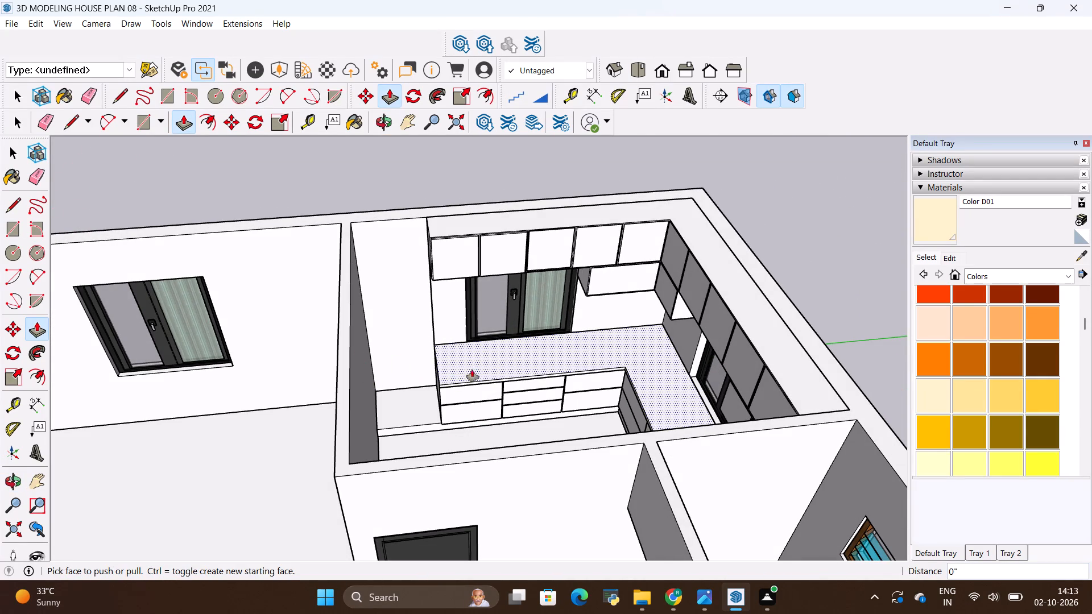
{"action": "middle_click_drag", "start_coordinate": [581, 435], "coordinate": [824, 496]}
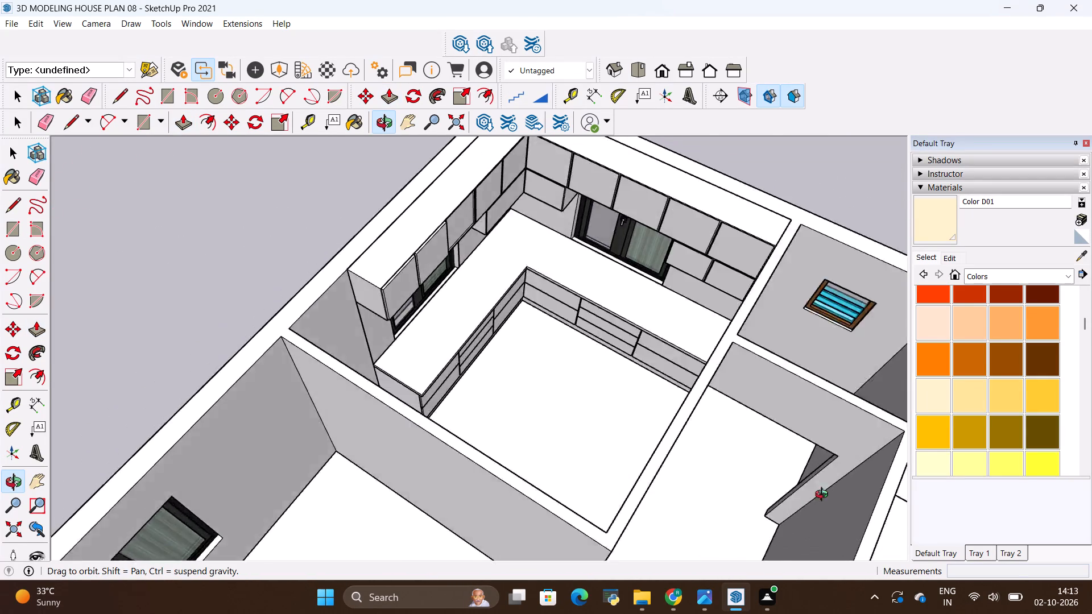
{"action": "middle_click_drag", "start_coordinate": [824, 496], "coordinate": [838, 459]}
{"action": "middle_click_drag", "start_coordinate": [832, 430], "coordinate": [764, 428]}
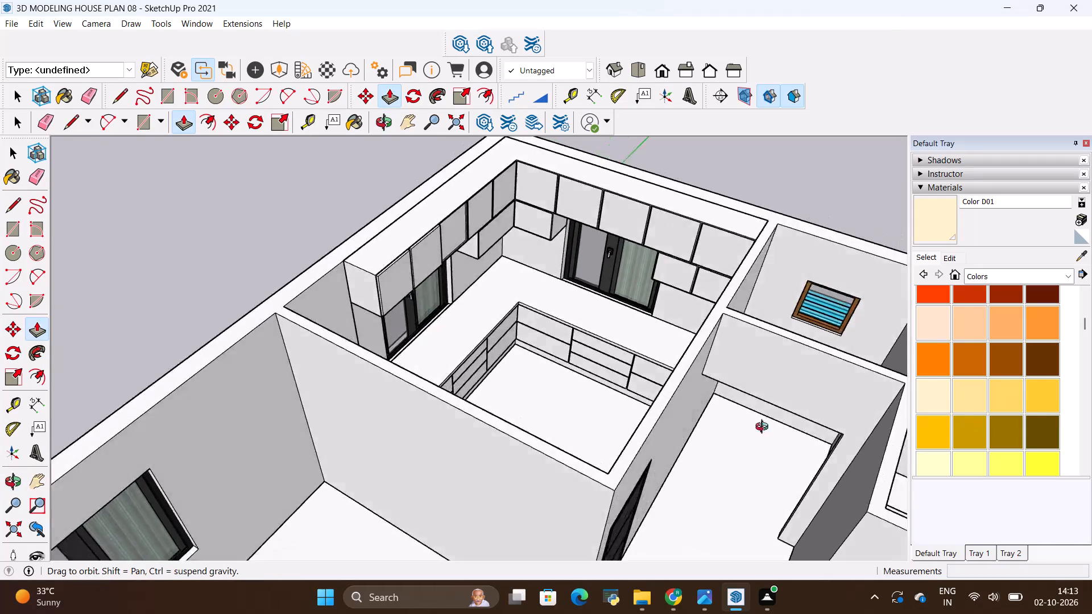
{"action": "middle_click_drag", "start_coordinate": [764, 428], "coordinate": [584, 412]}
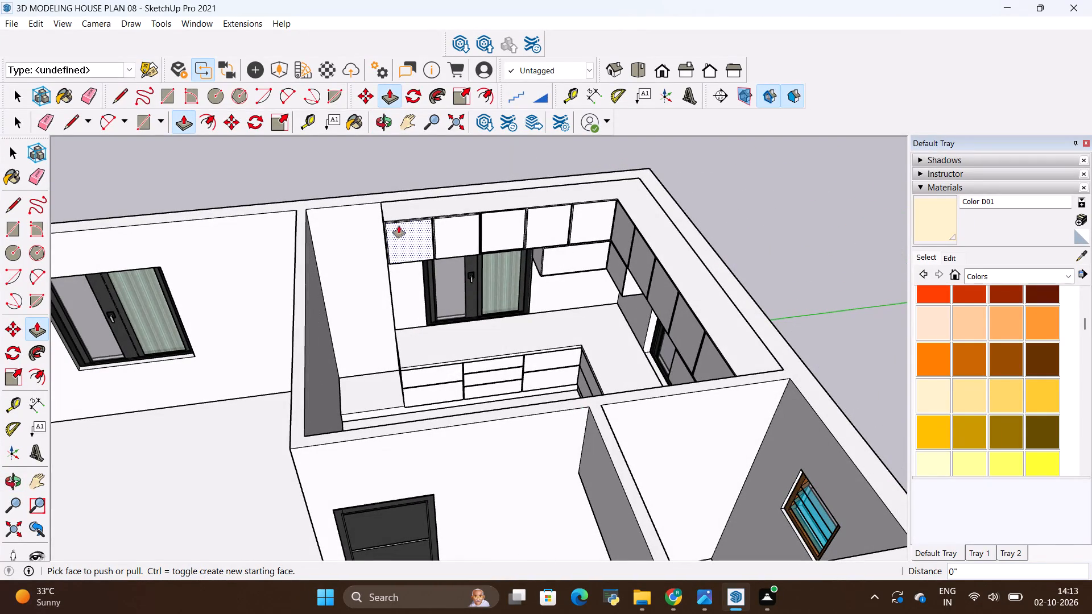
{"action": "scroll", "coordinate": [185, 115], "scroll_direction": "down", "scroll_amount": 1}
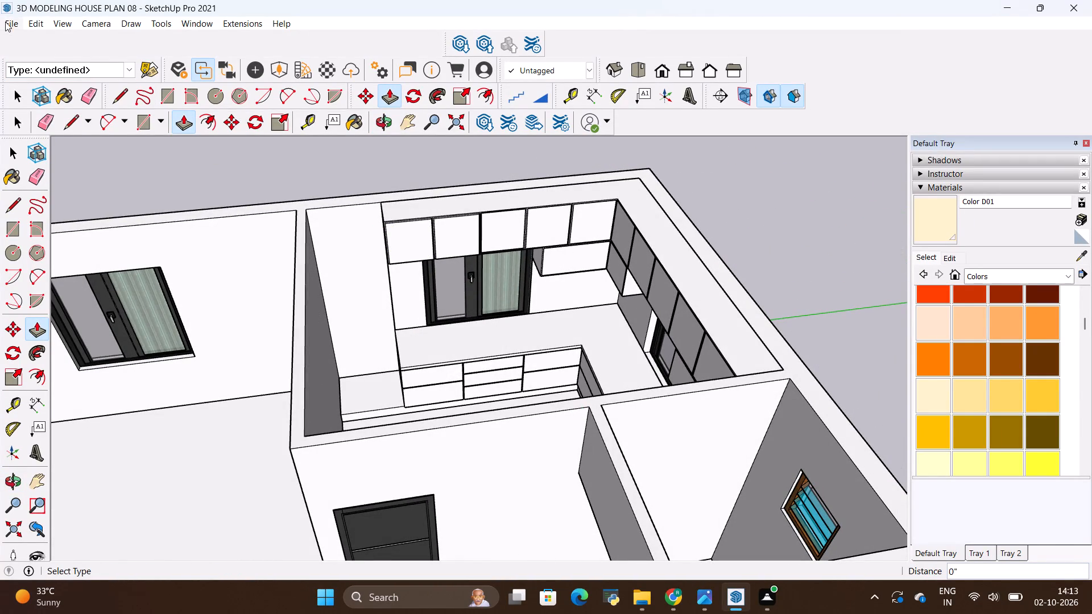
Import the refrigerator model Component_2 from Downloads and place it outside the house, beside the kitchen-side outer wall.
{"action": "left_click", "coordinate": [6, 22]}
{"action": "left_click", "coordinate": [104, 264]}
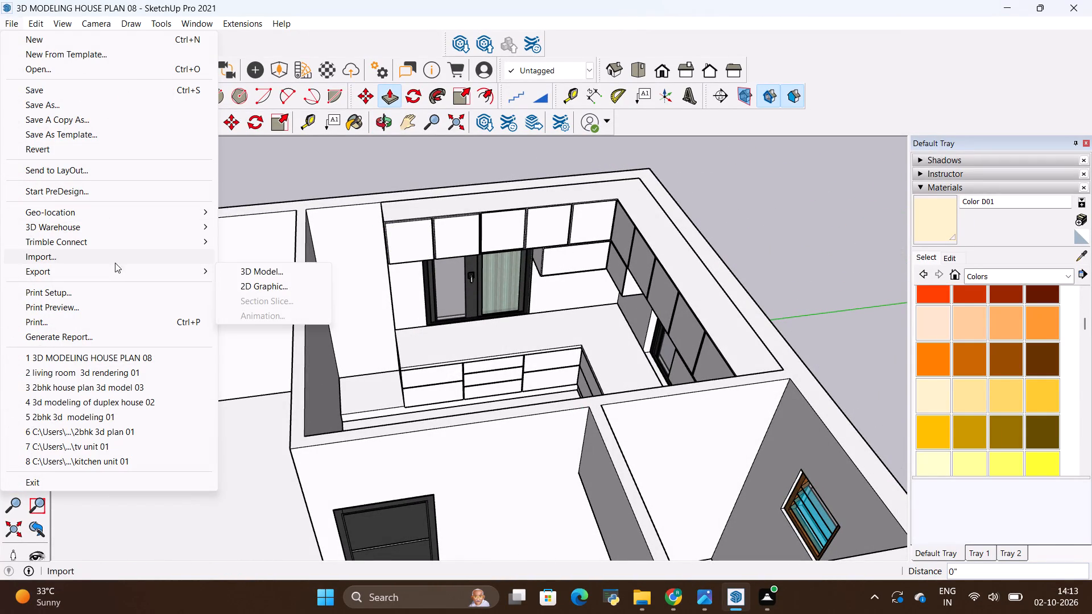
{"action": "left_click", "coordinate": [129, 263]}
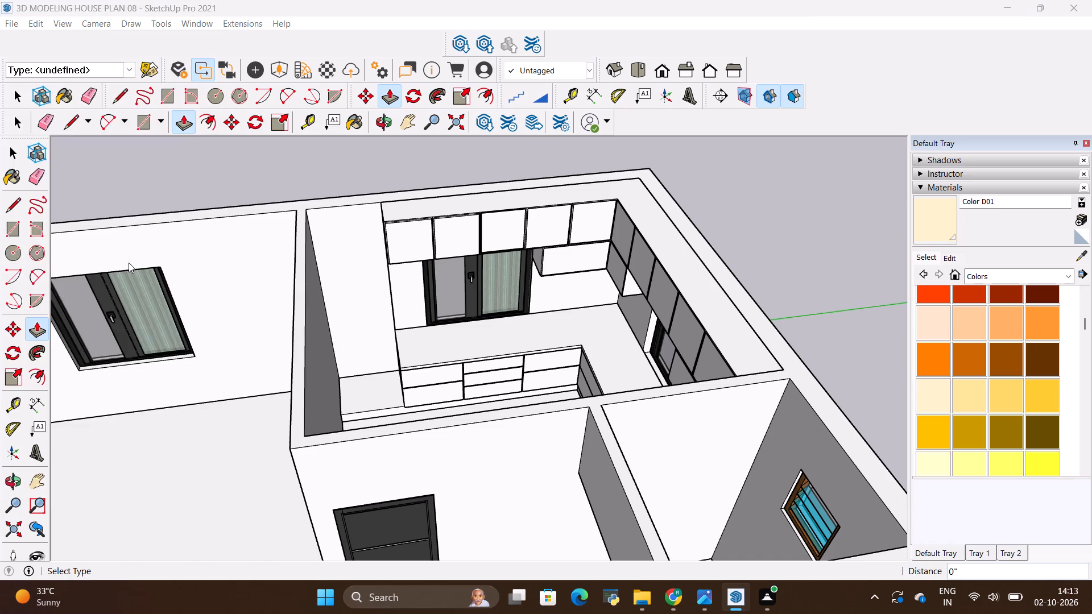
{"action": "scroll", "coordinate": [351, 275], "scroll_direction": "down", "scroll_amount": 6}
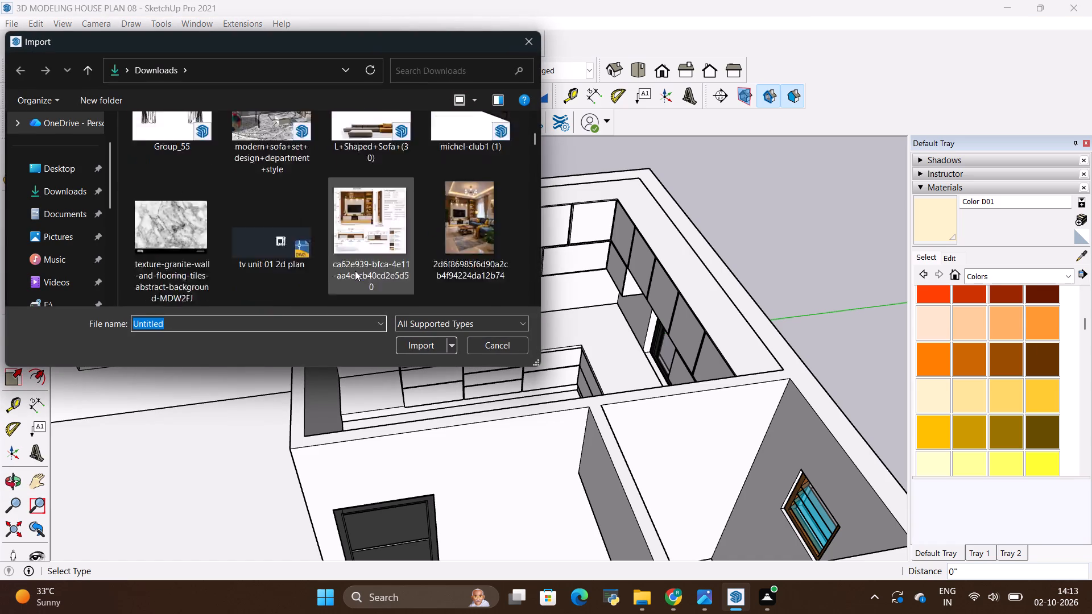
{"action": "scroll", "coordinate": [355, 271], "scroll_direction": "down", "scroll_amount": 1}
{"action": "scroll", "coordinate": [355, 269], "scroll_direction": "up", "scroll_amount": 2}
{"action": "scroll", "coordinate": [355, 269], "scroll_direction": "down", "scroll_amount": 5}
{"action": "scroll", "coordinate": [355, 269], "scroll_direction": "up", "scroll_amount": 2}
{"action": "scroll", "coordinate": [355, 269], "scroll_direction": "down", "scroll_amount": 5}
{"action": "left_click", "coordinate": [155, 219]}
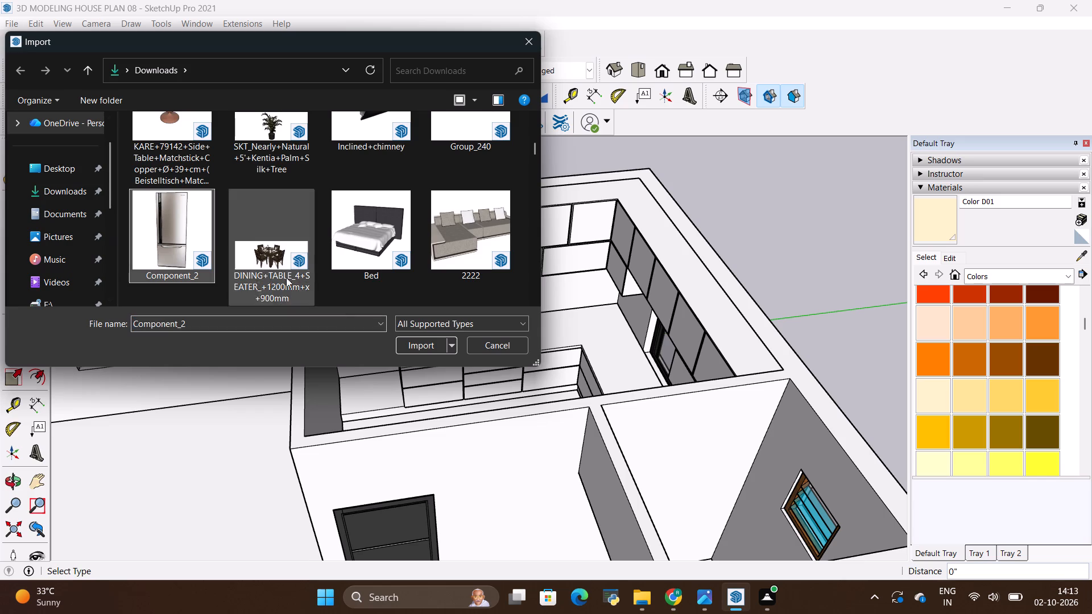
{"action": "left_click", "coordinate": [436, 351]}
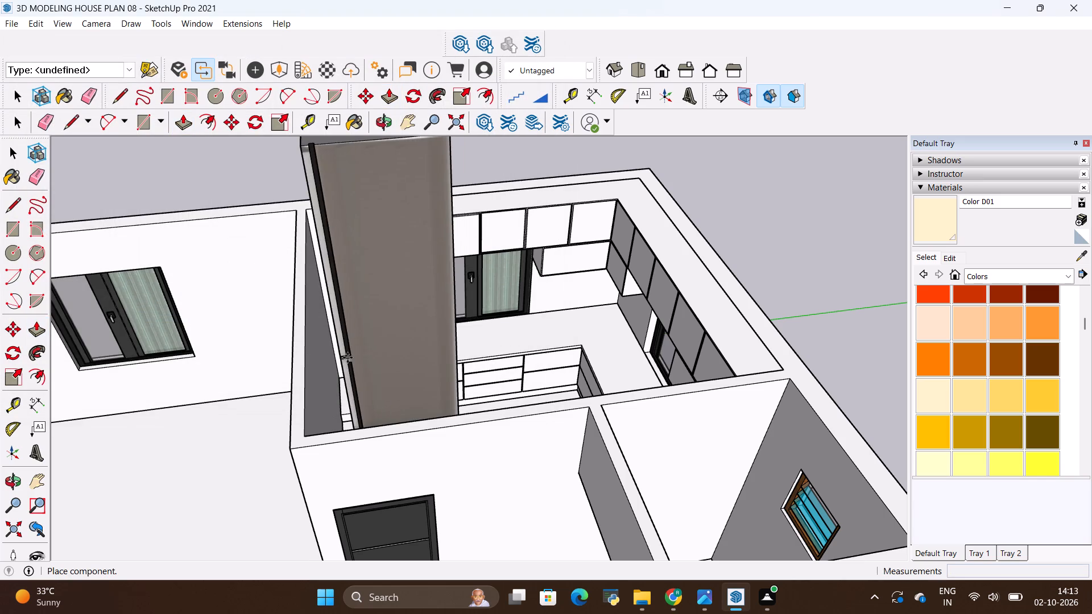
{"action": "scroll", "coordinate": [630, 399], "scroll_direction": "down", "scroll_amount": 9}
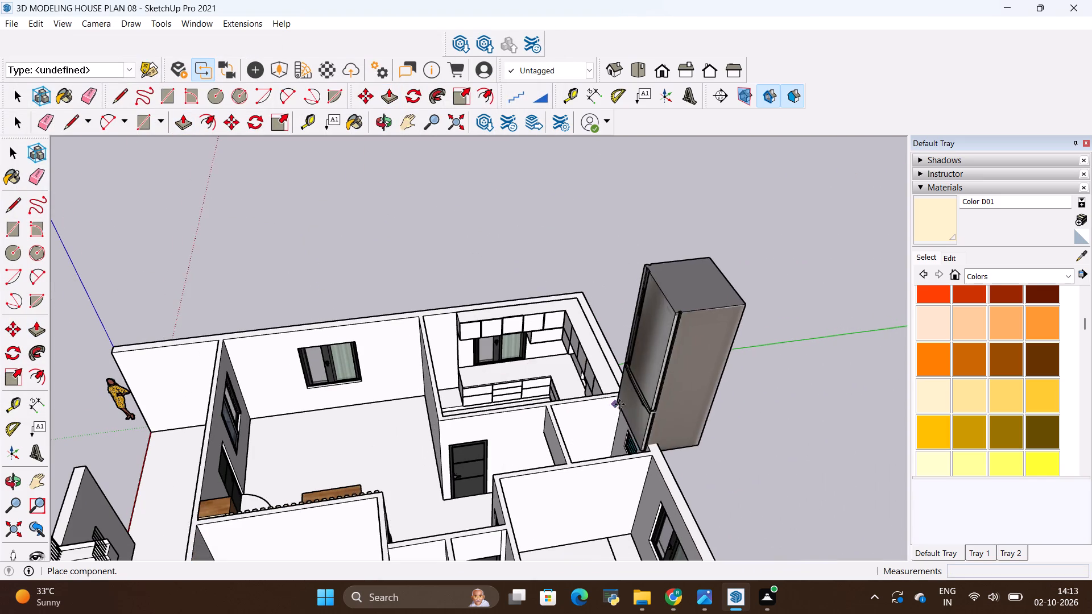
{"action": "left_click", "coordinate": [661, 412]}
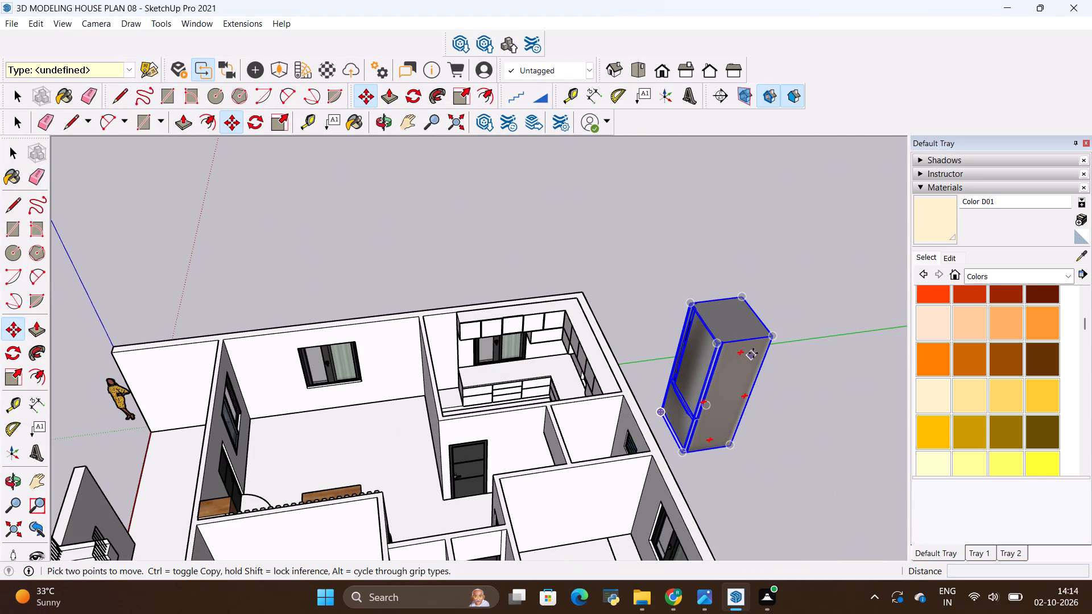
Scale the refrigerator down uniformly to 0.67 of its size.
{"action": "key", "text": "s"}
{"action": "left_click", "coordinate": [773, 340]}
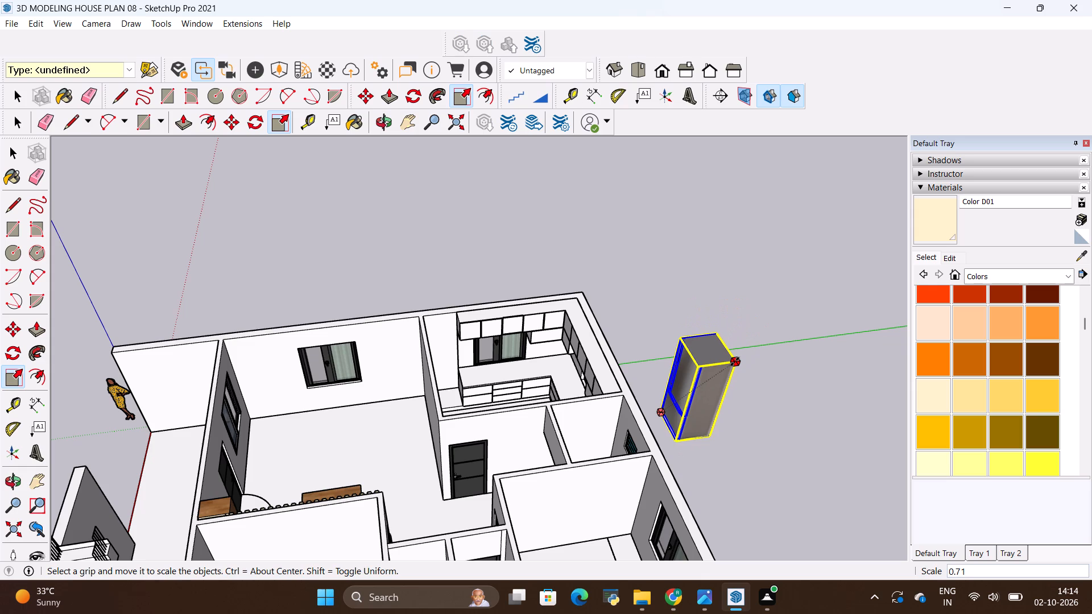
{"action": "left_click", "coordinate": [729, 362]}
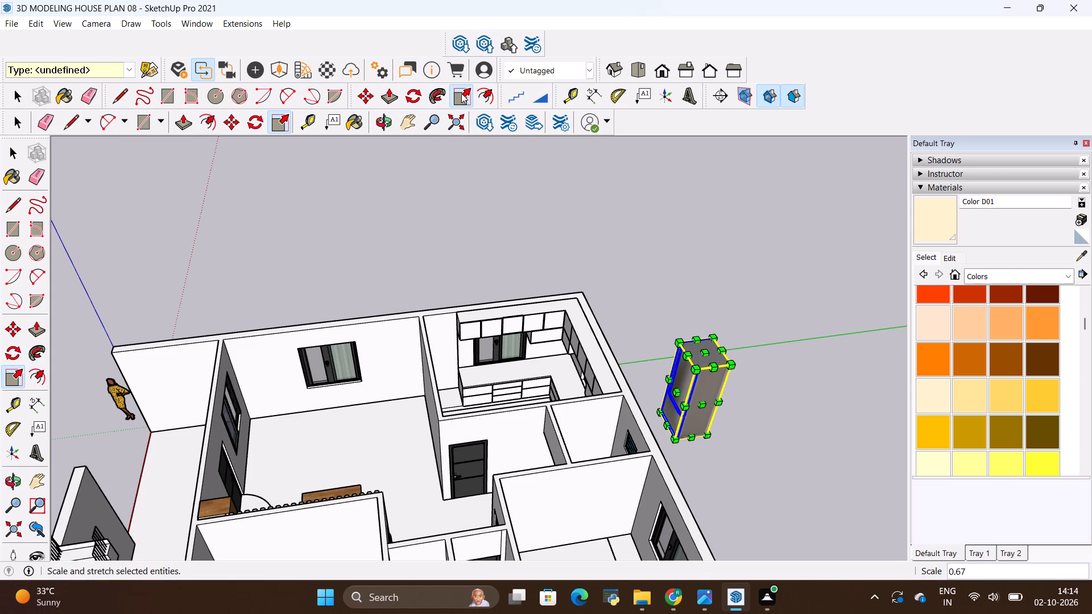
Rotate the refrigerator 90° about its bottom corner on the ground plane.
{"action": "left_click", "coordinate": [415, 99]}
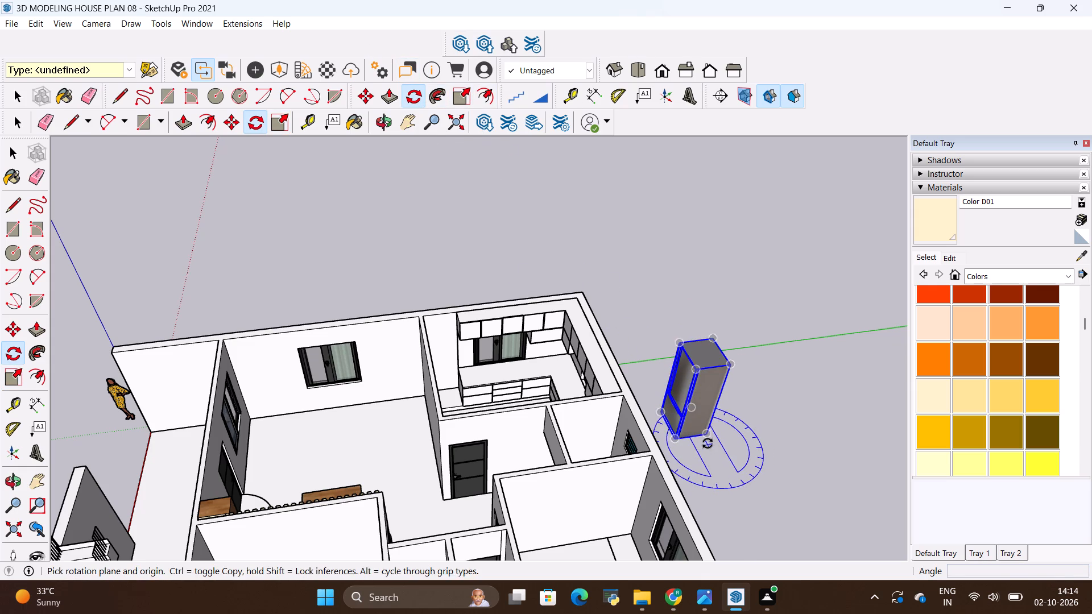
{"action": "left_click", "coordinate": [709, 440]}
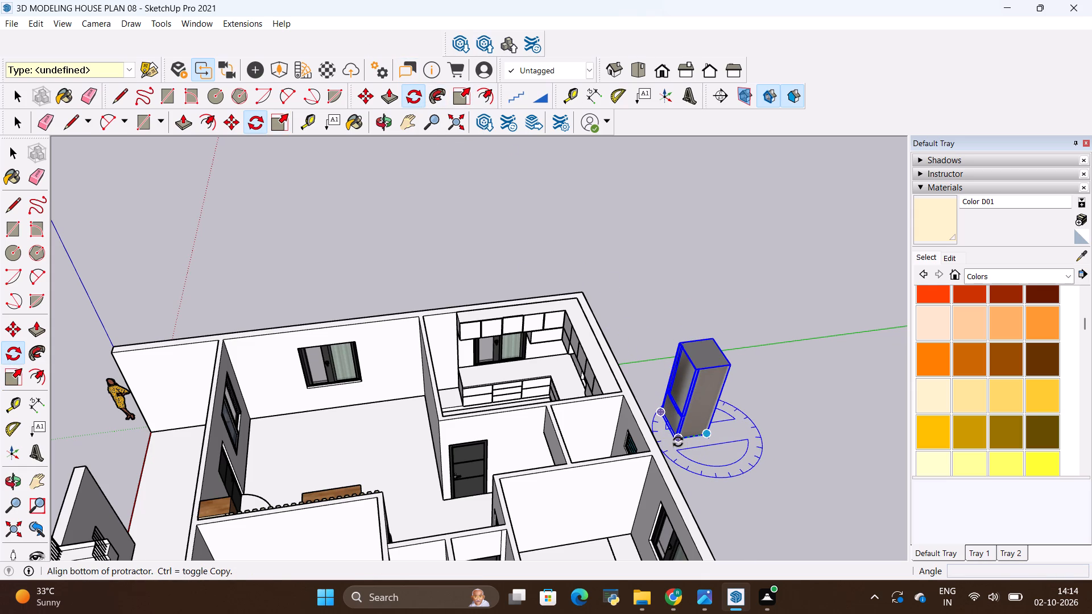
{"action": "left_click", "coordinate": [678, 442]}
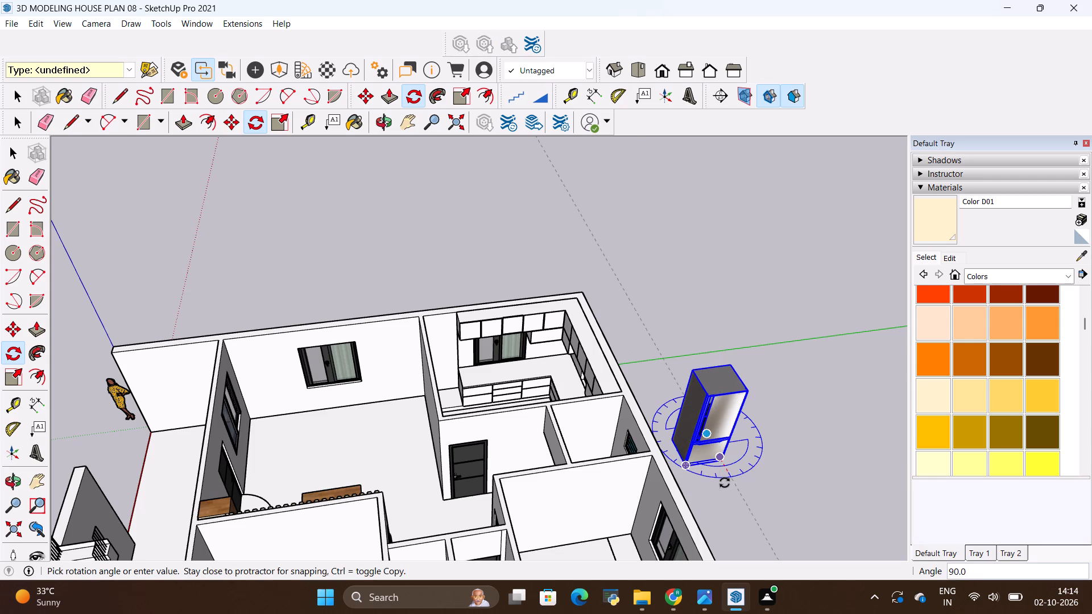
{"action": "left_click", "coordinate": [729, 484]}
{"action": "key", "text": "space"}
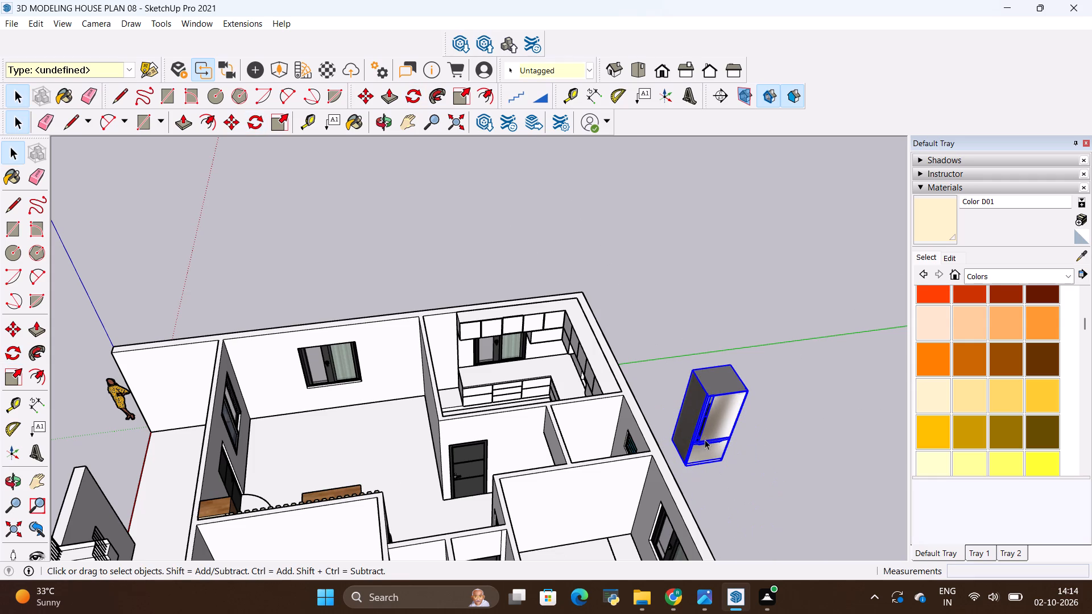
{"action": "key", "text": "space"}
Move the refrigerator by its bottom front corner into the kitchen niche between the side wall and the end of the base cabinets.
{"action": "key", "text": "m"}
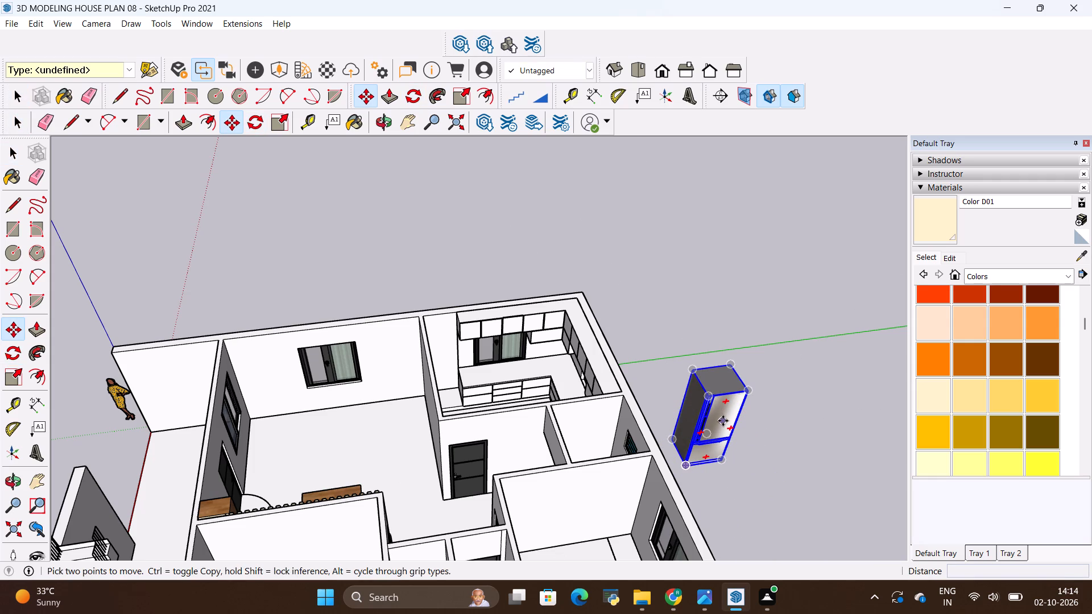
{"action": "left_click", "coordinate": [688, 471]}
{"action": "scroll", "coordinate": [280, 443], "scroll_direction": "down", "scroll_amount": 2}
{"action": "scroll", "coordinate": [404, 399], "scroll_direction": "up", "scroll_amount": 8}
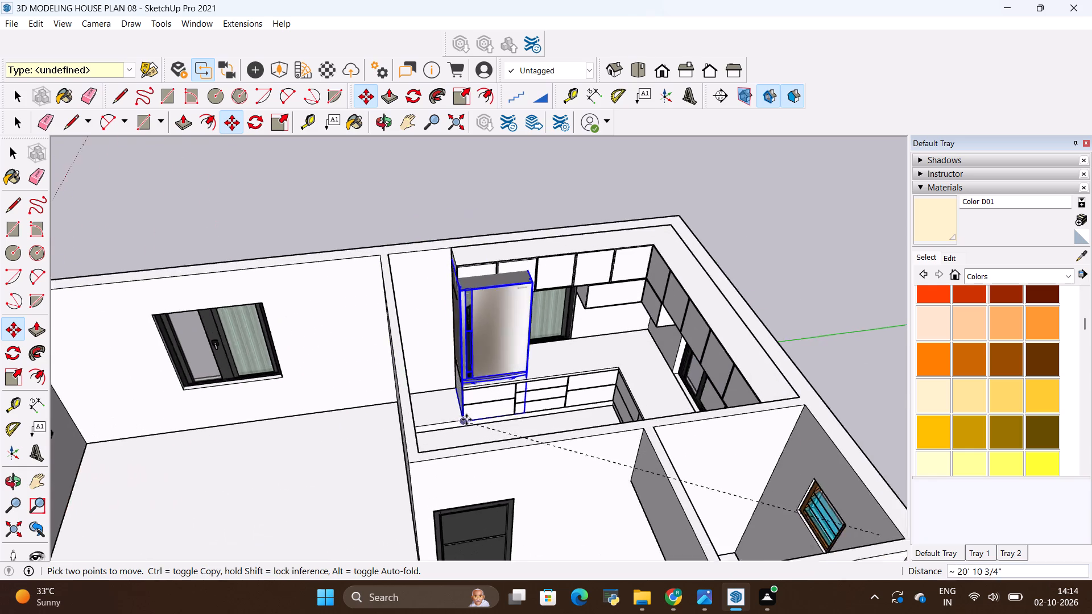
{"action": "middle_click_drag", "start_coordinate": [456, 449], "coordinate": [429, 466]}
{"action": "scroll", "coordinate": [429, 466], "scroll_direction": "up", "scroll_amount": 9}
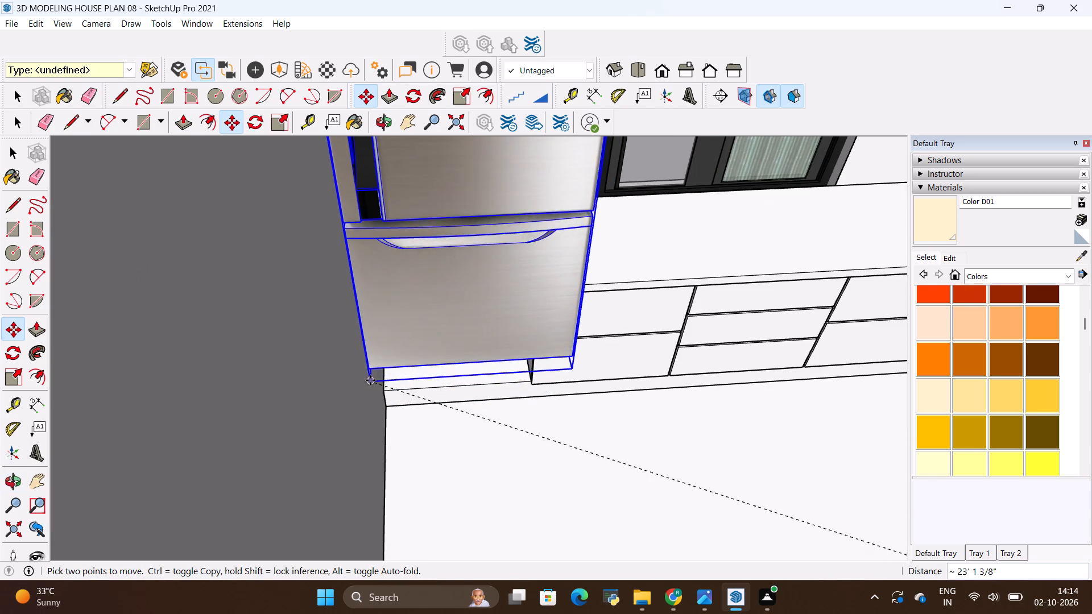
{"action": "scroll", "coordinate": [366, 372], "scroll_direction": "up", "scroll_amount": 15}
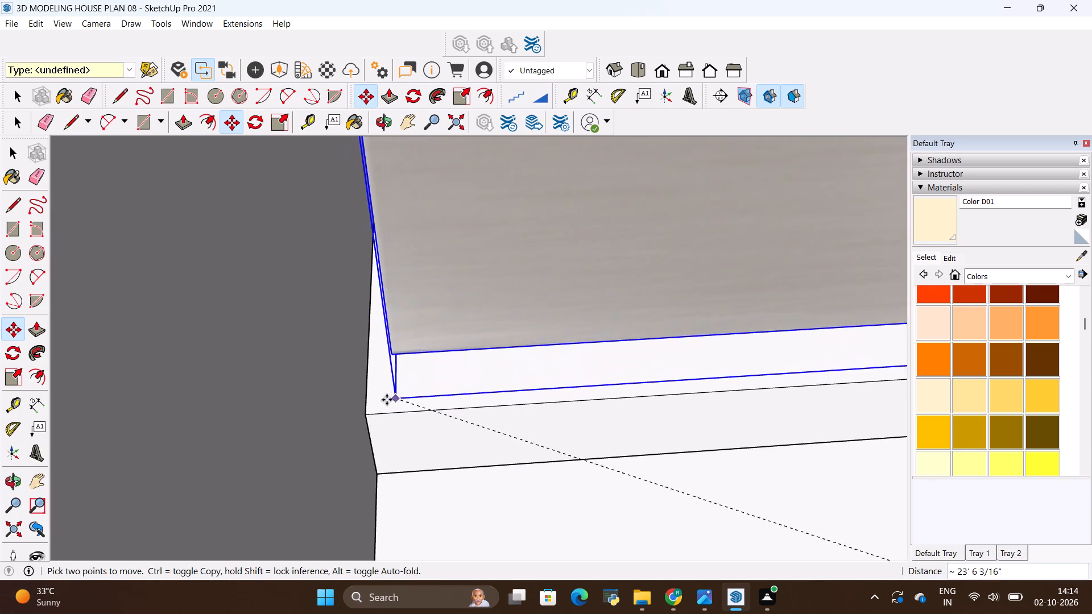
{"action": "left_click", "coordinate": [376, 412]}
Scale the refrigerator down uniformly to about 0.79 so it fits the niche beside the cabinets.
{"action": "scroll", "coordinate": [433, 527], "scroll_direction": "down", "scroll_amount": 6}
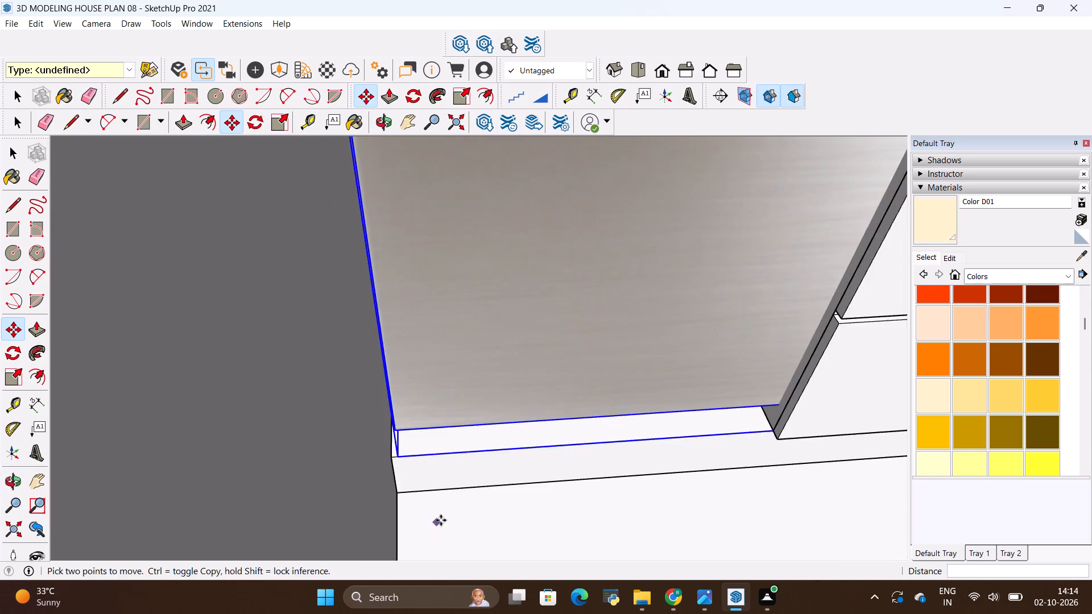
{"action": "scroll", "coordinate": [441, 520], "scroll_direction": "down", "scroll_amount": 20}
{"action": "scroll", "coordinate": [475, 363], "scroll_direction": "up", "scroll_amount": 4}
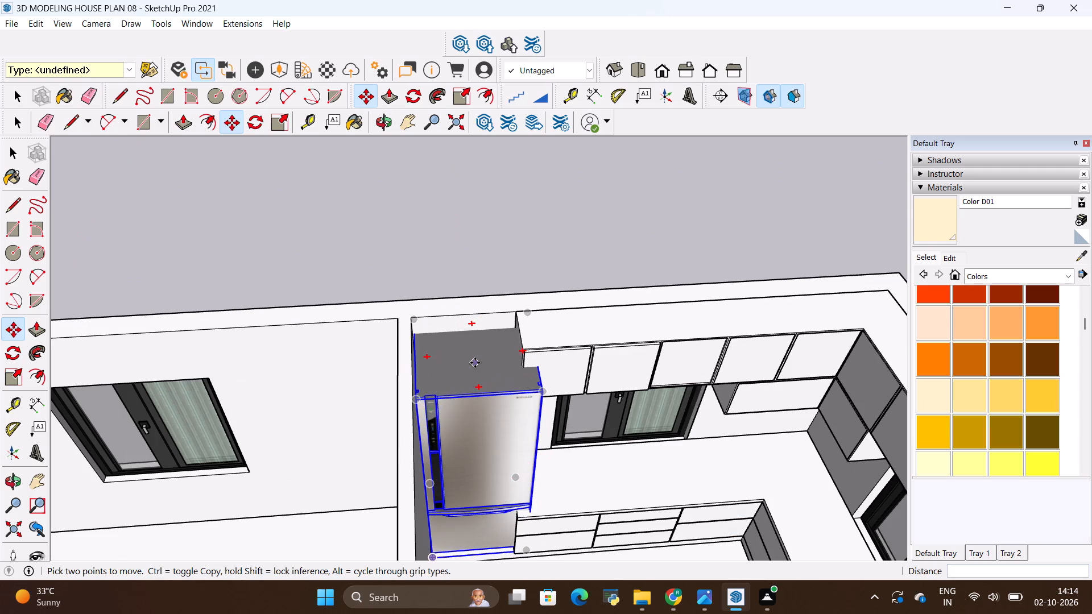
{"action": "key", "text": "s"}
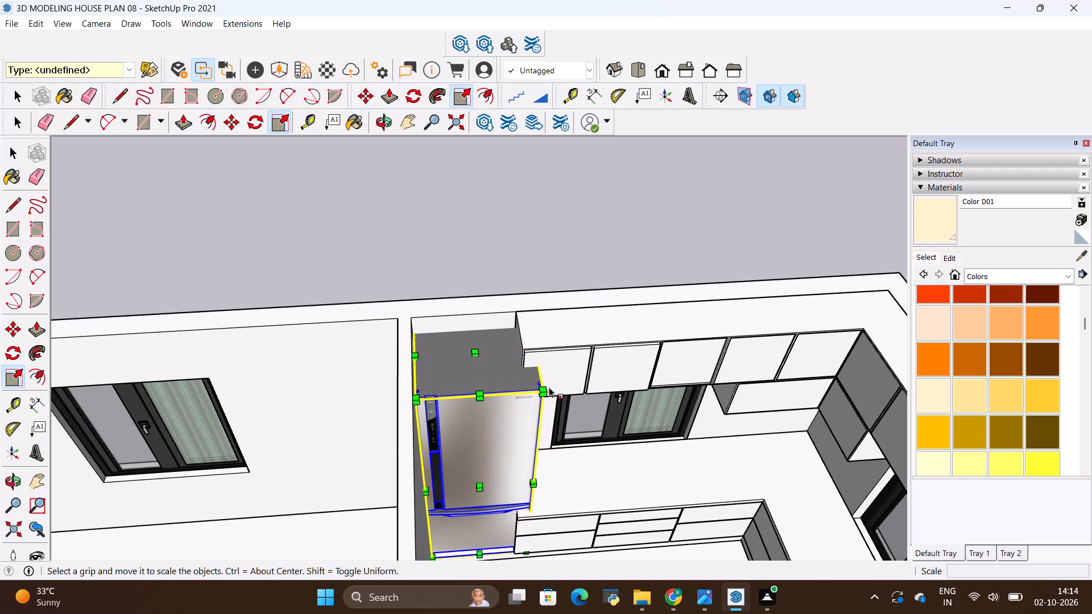
{"action": "left_click", "coordinate": [546, 388]}
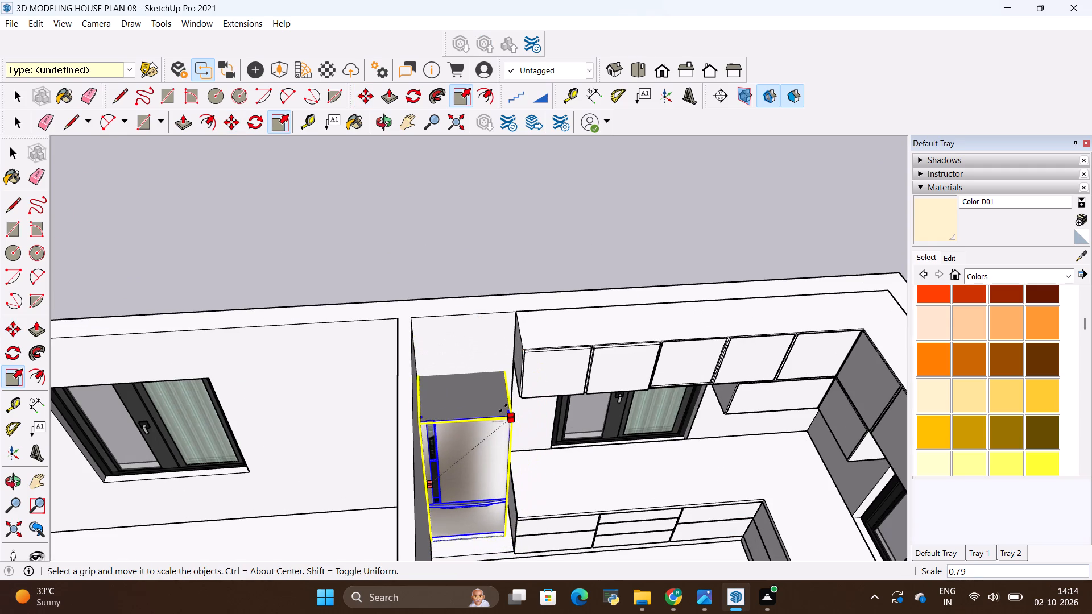
{"action": "left_click", "coordinate": [504, 408]}
{"action": "scroll", "coordinate": [526, 428], "scroll_direction": "down", "scroll_amount": 1}
{"action": "middle_click_drag", "start_coordinate": [524, 427], "coordinate": [519, 422]}
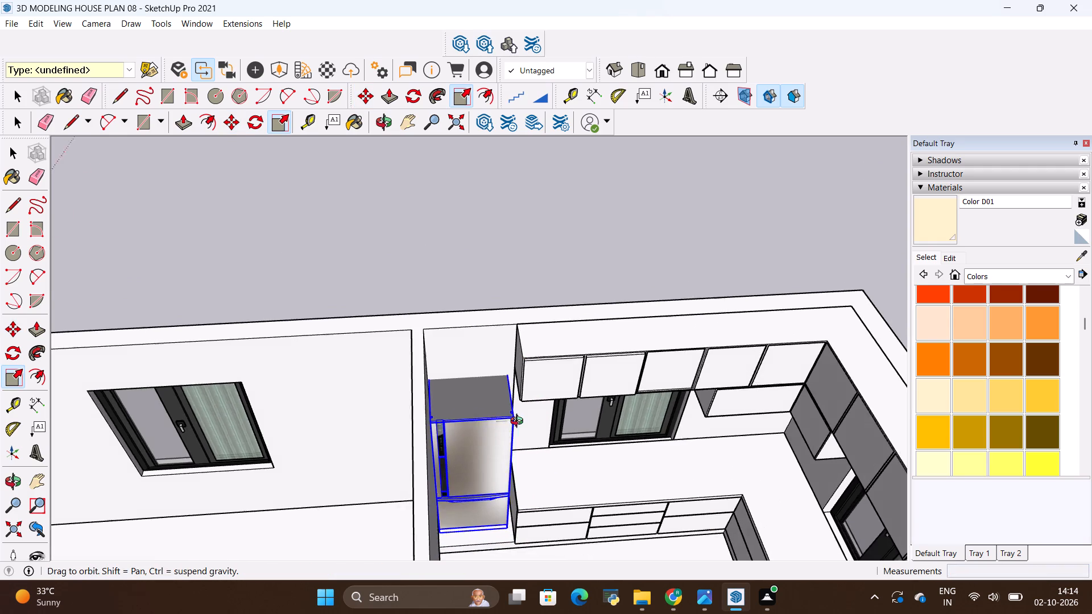
{"action": "middle_click_drag", "start_coordinate": [519, 422], "coordinate": [503, 371]}
{"action": "scroll", "coordinate": [514, 348], "scroll_direction": "down", "scroll_amount": 3}
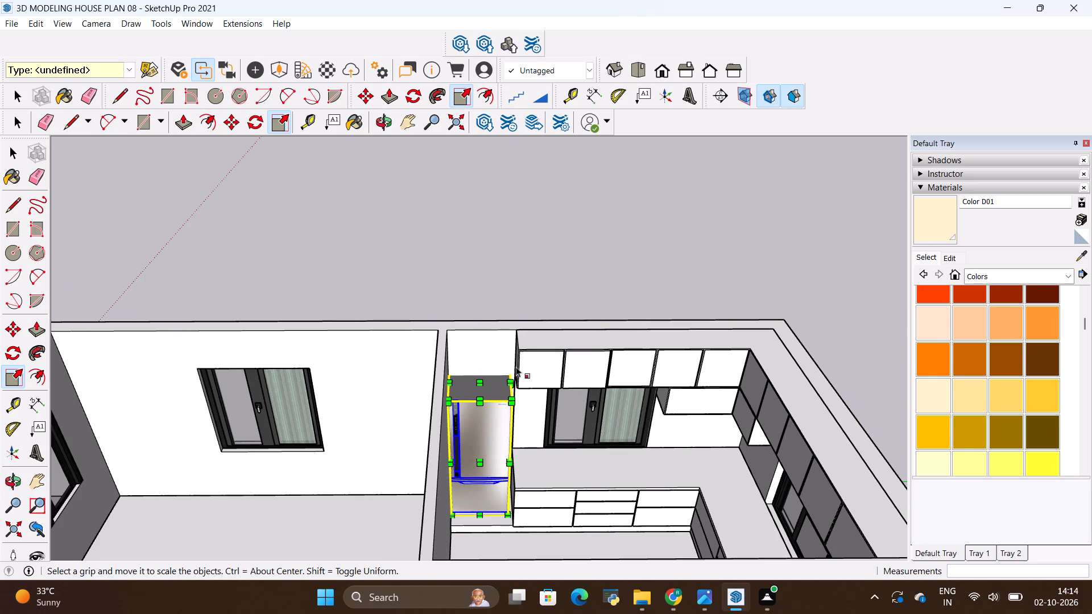
Move the refrigerator forward about 4 inches in its niche, by its bottom front corner.
{"action": "key", "text": "m"}
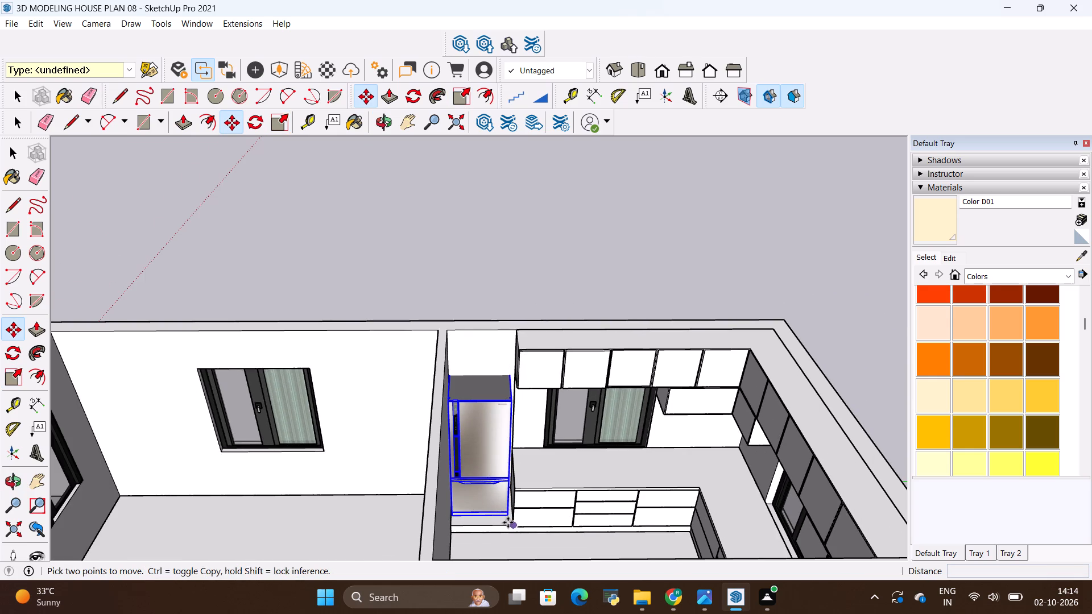
{"action": "left_click", "coordinate": [509, 517]}
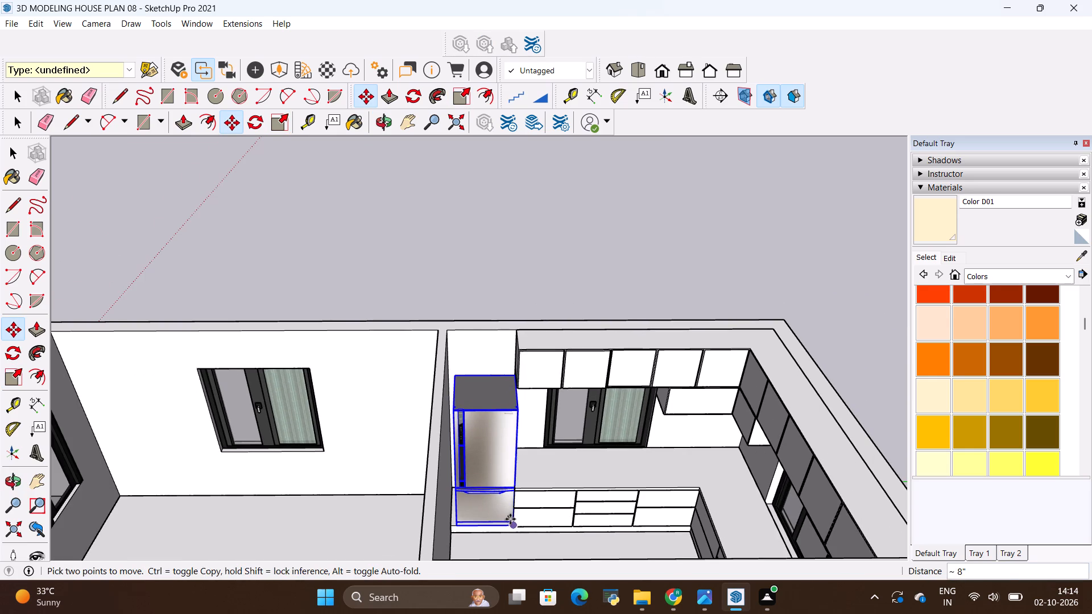
{"action": "scroll", "coordinate": [508, 520], "scroll_direction": "up", "scroll_amount": 10}
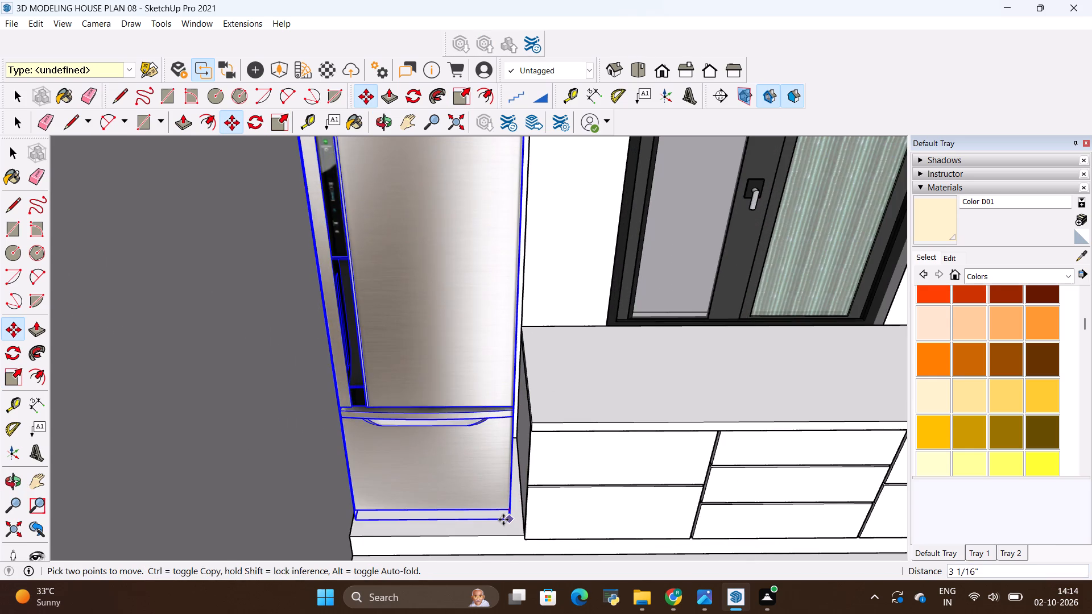
{"action": "left_click", "coordinate": [510, 523]}
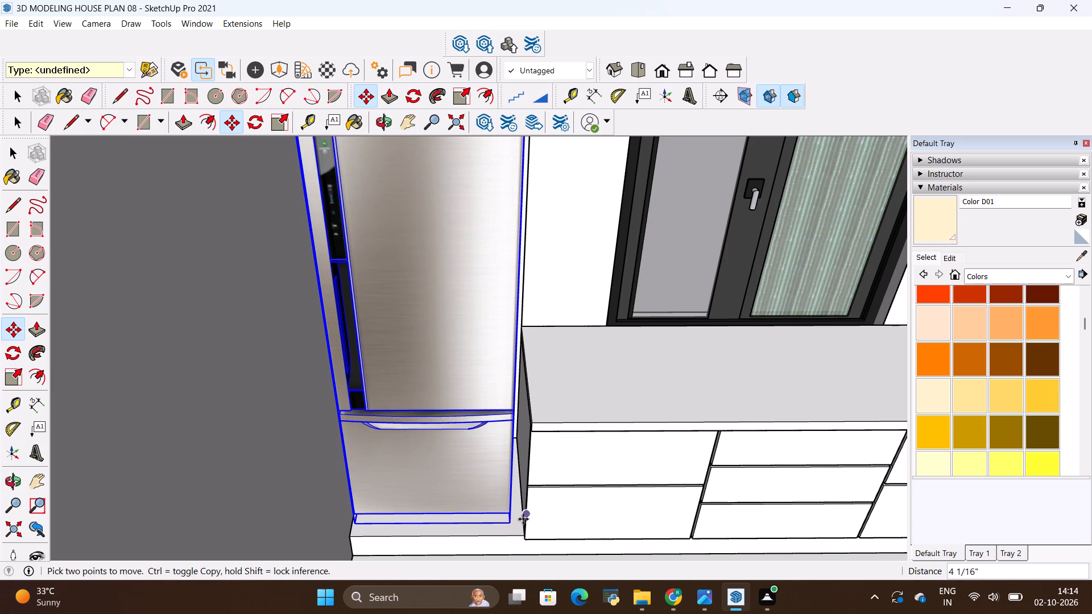
Shift the refrigerator about 1 13/16 inches sideways by its bottom front corner, closing the gap to the end of the base cabinets.
{"action": "scroll", "coordinate": [523, 519], "scroll_direction": "down", "scroll_amount": 9}
{"action": "scroll", "coordinate": [464, 366], "scroll_direction": "up", "scroll_amount": 8}
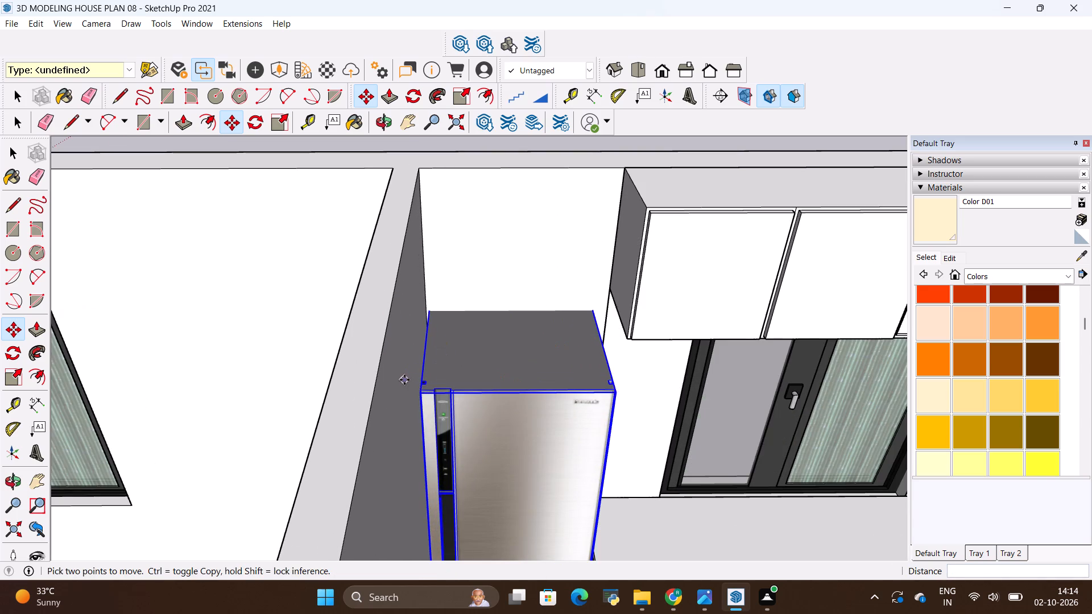
{"action": "scroll", "coordinate": [403, 379], "scroll_direction": "down", "scroll_amount": 5}
{"action": "middle_click_drag", "start_coordinate": [592, 443], "coordinate": [590, 499]}
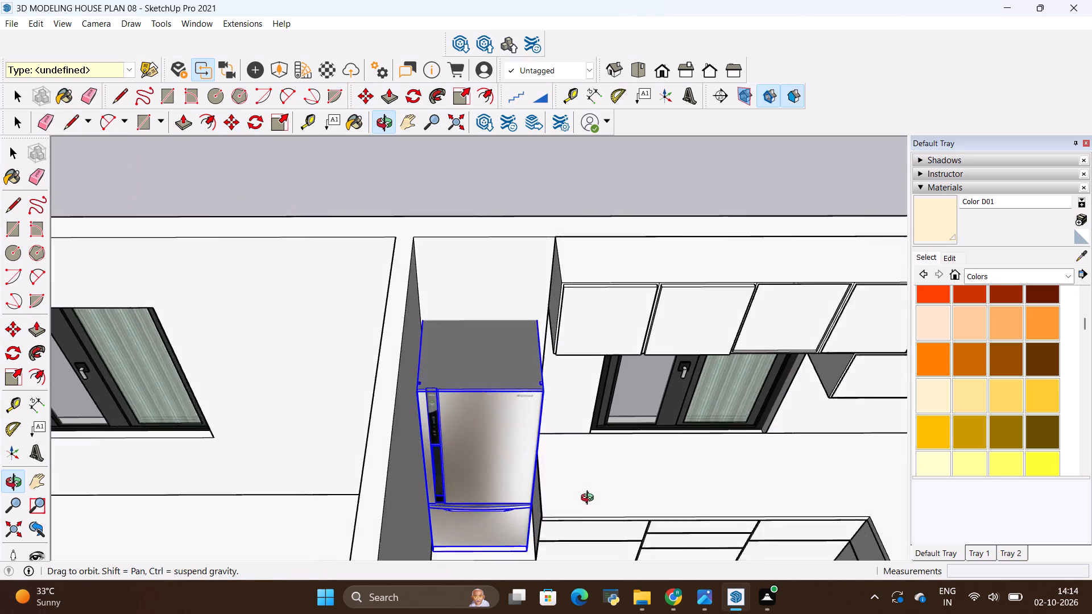
{"action": "middle_click_drag", "start_coordinate": [590, 499], "coordinate": [600, 460]}
{"action": "middle_click_drag", "start_coordinate": [601, 450], "coordinate": [562, 492]}
{"action": "scroll", "coordinate": [561, 491], "scroll_direction": "down", "scroll_amount": 6}
{"action": "scroll", "coordinate": [530, 511], "scroll_direction": "up", "scroll_amount": 10}
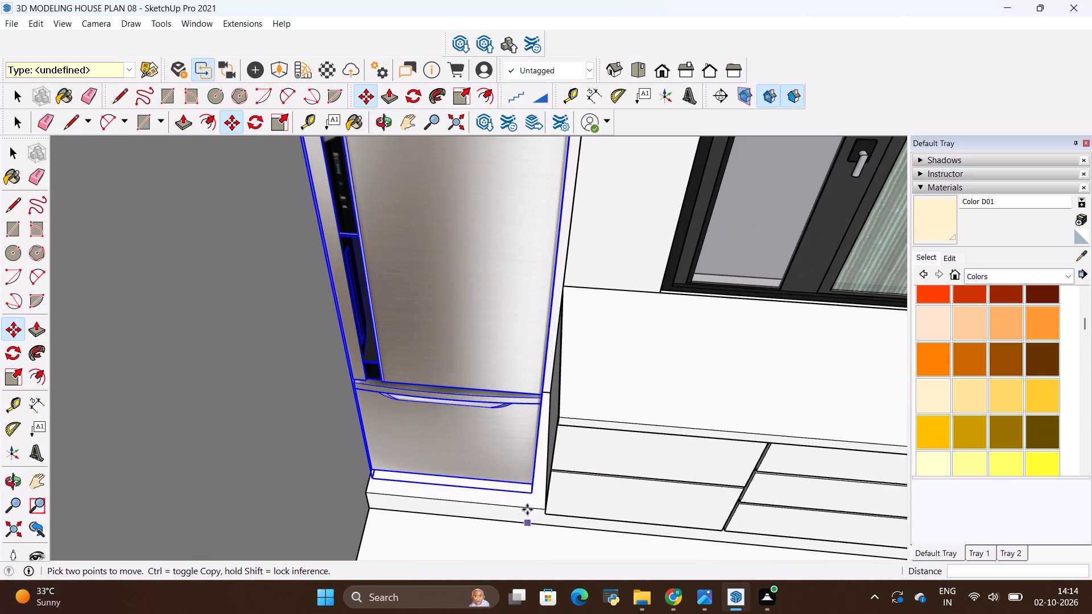
{"action": "left_click", "coordinate": [528, 495]}
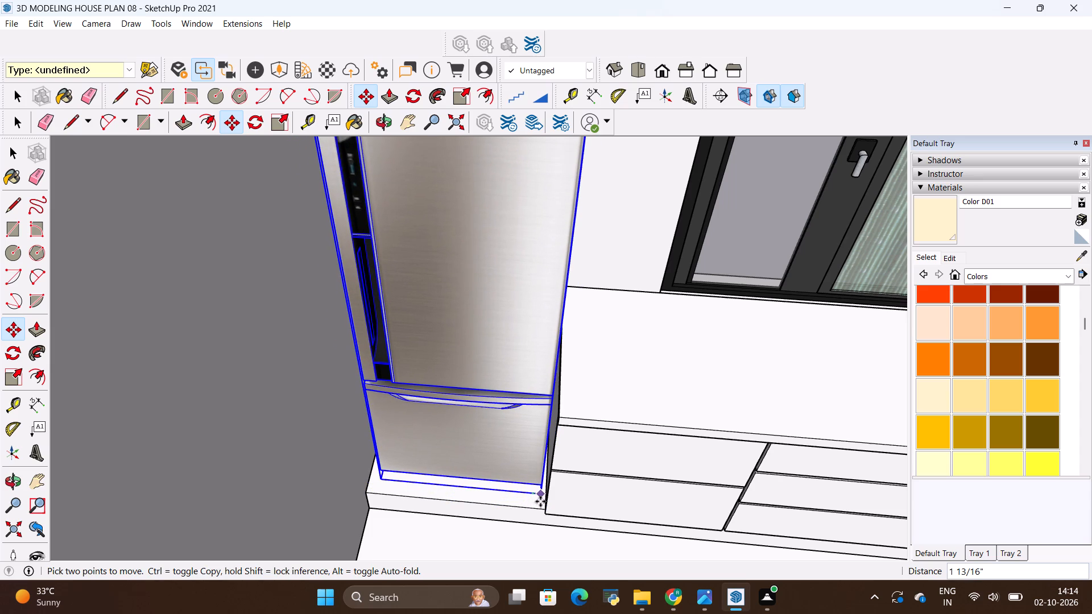
{"action": "left_click", "coordinate": [540, 501]}
Examine the refrigerator's fit beside the counter and cabinets from several angles and compare the kitchen with the reference photo.
{"action": "middle_click_drag", "start_coordinate": [559, 517], "coordinate": [560, 280]}
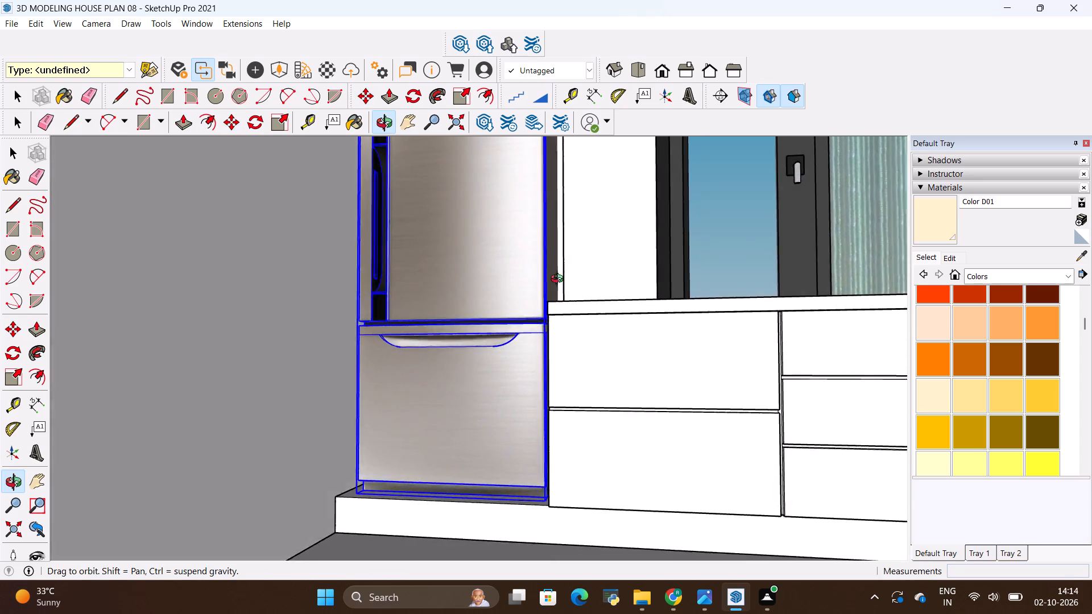
{"action": "middle_click_drag", "start_coordinate": [560, 280], "coordinate": [624, 221]}
{"action": "middle_click_drag", "start_coordinate": [626, 219], "coordinate": [599, 420]}
{"action": "scroll", "coordinate": [600, 420], "scroll_direction": "down", "scroll_amount": 4}
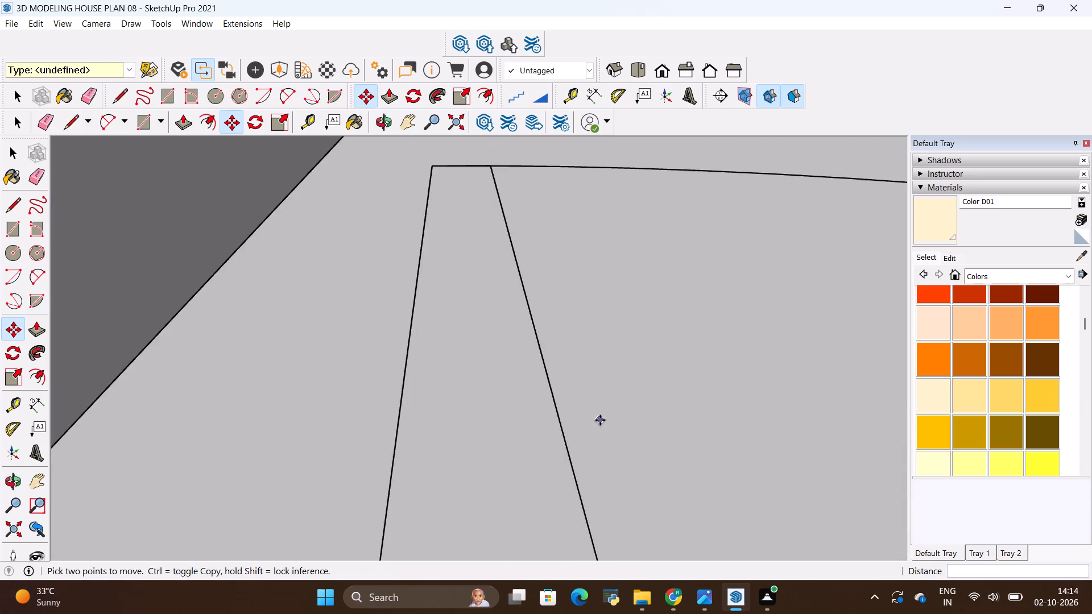
{"action": "scroll", "coordinate": [600, 420], "scroll_direction": "down", "scroll_amount": 7}
{"action": "scroll", "coordinate": [634, 355], "scroll_direction": "down", "scroll_amount": 3}
{"action": "middle_click_drag", "start_coordinate": [703, 286], "coordinate": [591, 380], "text": "shift"}
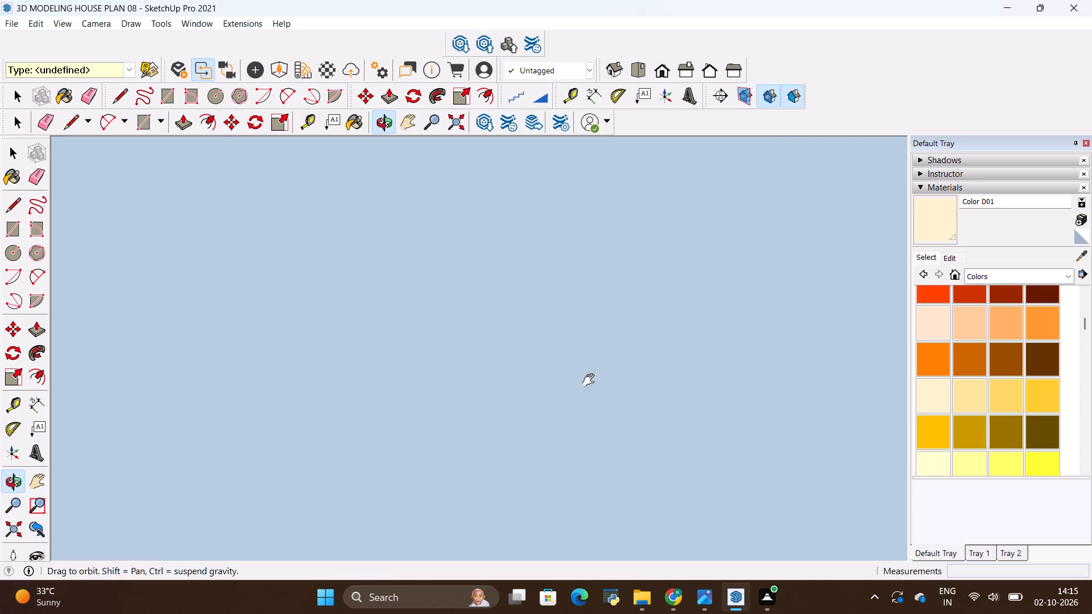
{"action": "middle_click_drag", "start_coordinate": [591, 380], "coordinate": [390, 461], "text": "shift"}
{"action": "scroll", "coordinate": [581, 313], "scroll_direction": "down", "scroll_amount": 20}
{"action": "scroll", "coordinate": [581, 313], "scroll_direction": "down", "scroll_amount": 15}
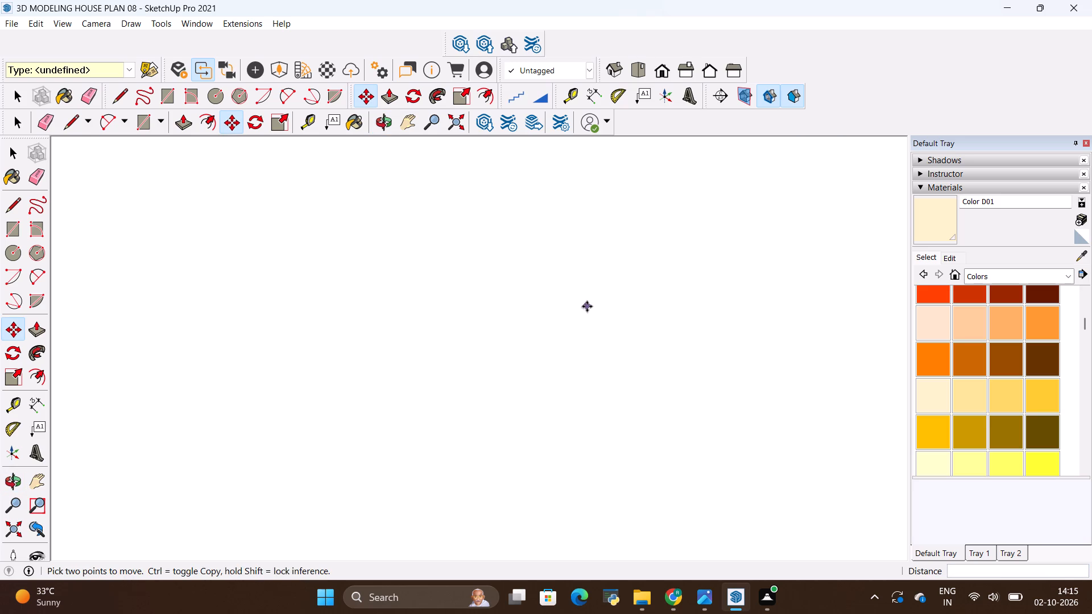
{"action": "scroll", "coordinate": [587, 306], "scroll_direction": "down", "scroll_amount": 20}
{"action": "scroll", "coordinate": [587, 306], "scroll_direction": "down", "scroll_amount": 20}
{"action": "scroll", "coordinate": [587, 306], "scroll_direction": "down", "scroll_amount": 8}
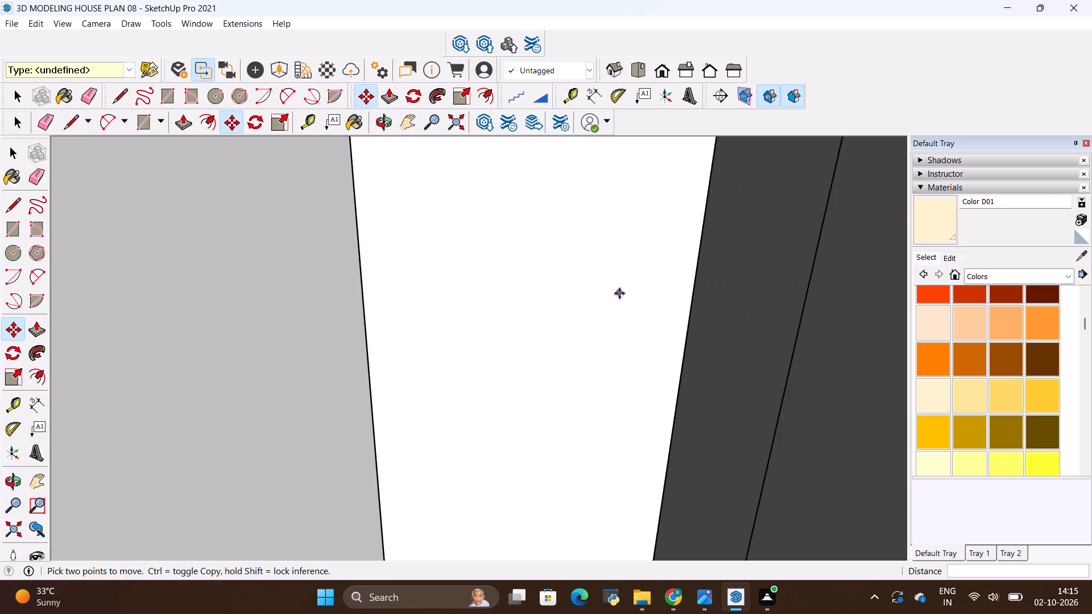
{"action": "scroll", "coordinate": [619, 293], "scroll_direction": "down", "scroll_amount": 20}
{"action": "scroll", "coordinate": [619, 293], "scroll_direction": "down", "scroll_amount": 20}
{"action": "scroll", "coordinate": [619, 293], "scroll_direction": "down", "scroll_amount": 8}
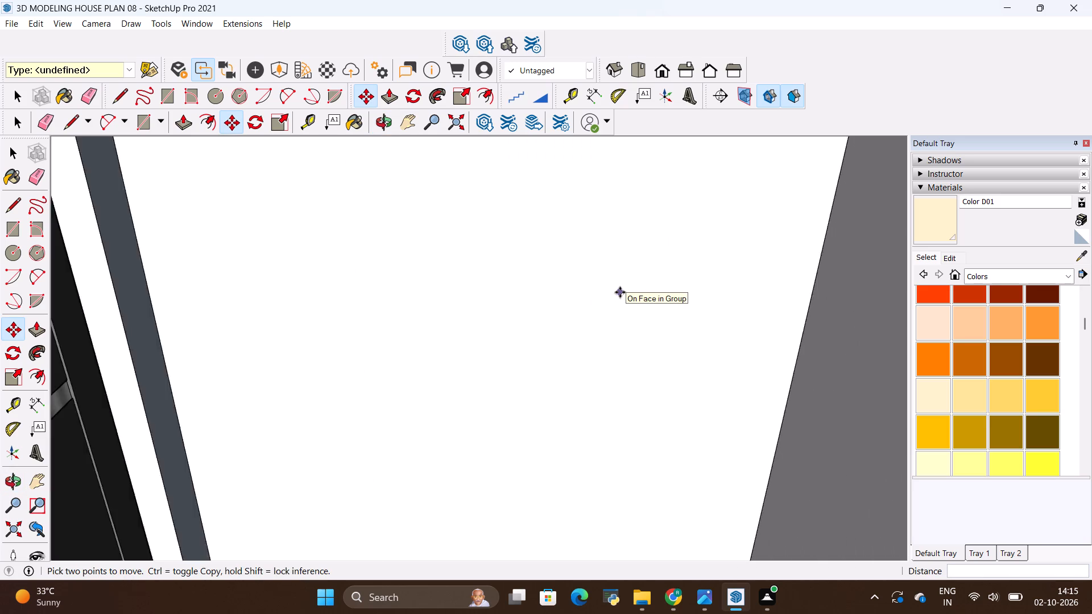
{"action": "scroll", "coordinate": [620, 292], "scroll_direction": "down", "scroll_amount": 20}
{"action": "scroll", "coordinate": [620, 292], "scroll_direction": "down", "scroll_amount": 20}
{"action": "scroll", "coordinate": [620, 292], "scroll_direction": "down", "scroll_amount": 8}
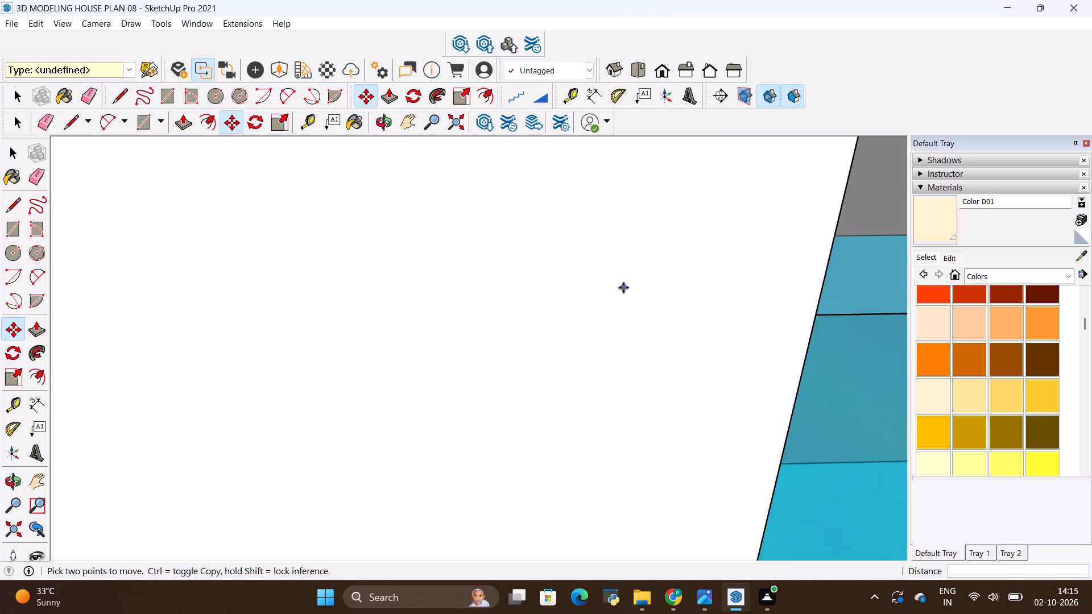
{"action": "scroll", "coordinate": [623, 288], "scroll_direction": "down", "scroll_amount": 20}
{"action": "scroll", "coordinate": [623, 288], "scroll_direction": "down", "scroll_amount": 20}
{"action": "scroll", "coordinate": [623, 288], "scroll_direction": "down", "scroll_amount": 8}
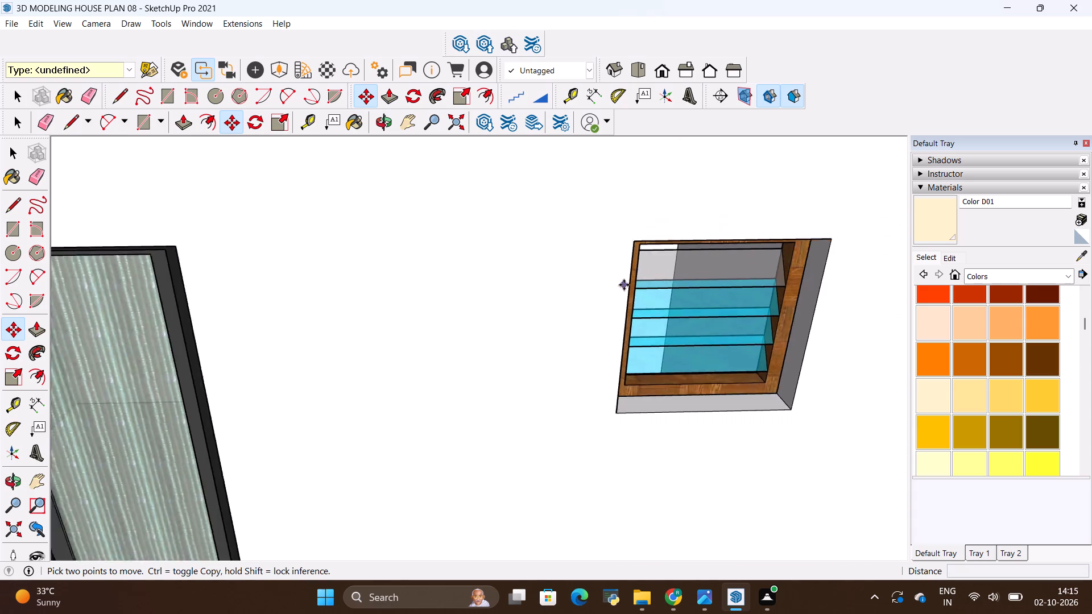
{"action": "scroll", "coordinate": [624, 285], "scroll_direction": "down", "scroll_amount": 20}
{"action": "scroll", "coordinate": [624, 285], "scroll_direction": "down", "scroll_amount": 4}
{"action": "scroll", "coordinate": [652, 173], "scroll_direction": "up", "scroll_amount": 6}
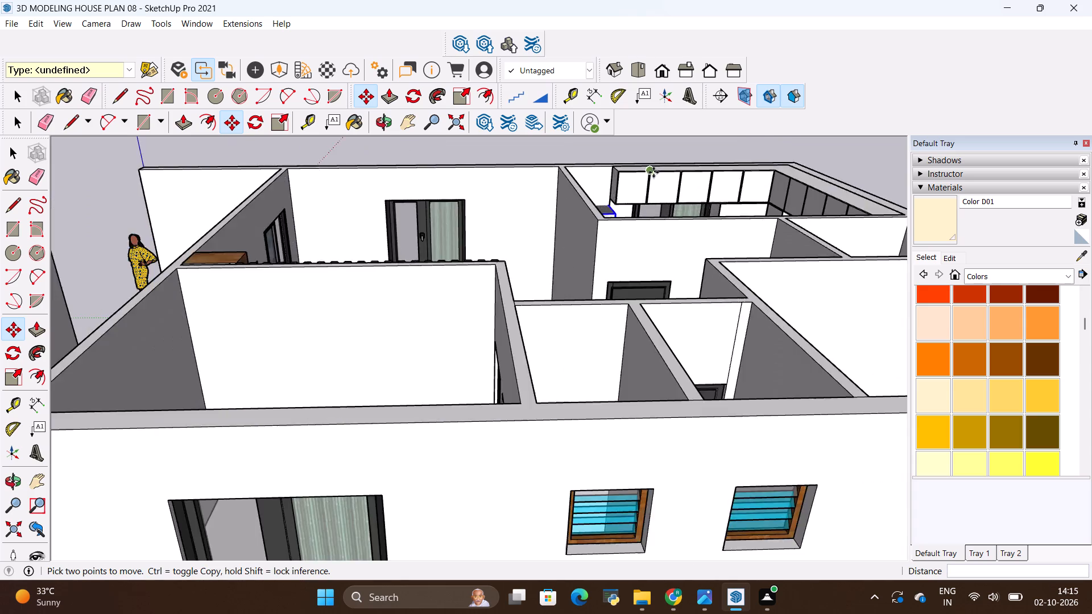
{"action": "scroll", "coordinate": [653, 172], "scroll_direction": "up", "scroll_amount": 11}
{"action": "middle_click_drag", "start_coordinate": [726, 400], "coordinate": [573, 474]}
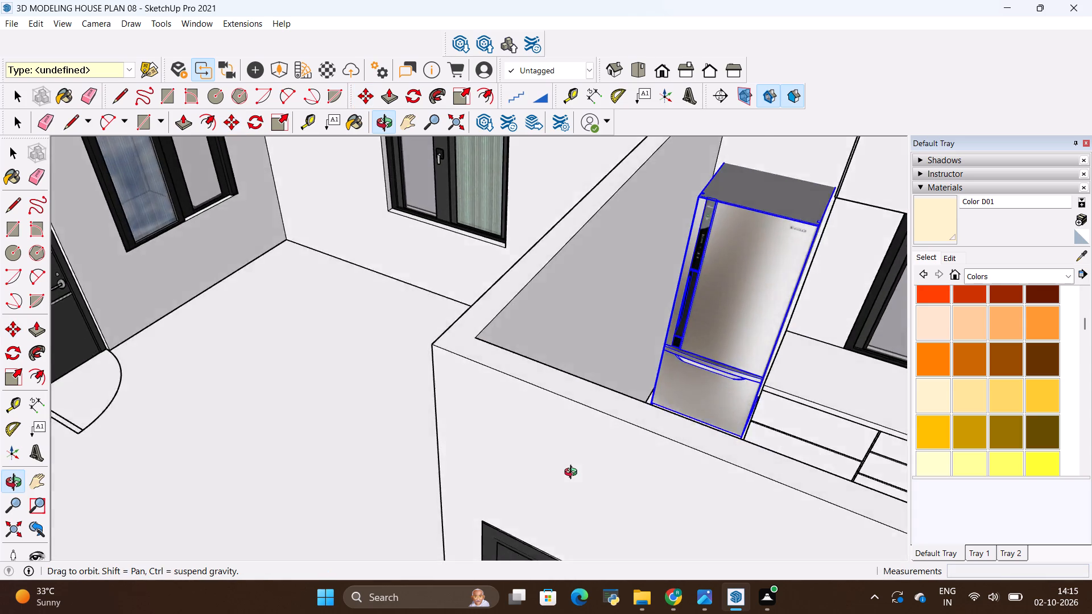
{"action": "middle_click_drag", "start_coordinate": [573, 474], "coordinate": [606, 511]}
{"action": "scroll", "coordinate": [619, 497], "scroll_direction": "down", "scroll_amount": 14}
{"action": "scroll", "coordinate": [490, 322], "scroll_direction": "down", "scroll_amount": 3}
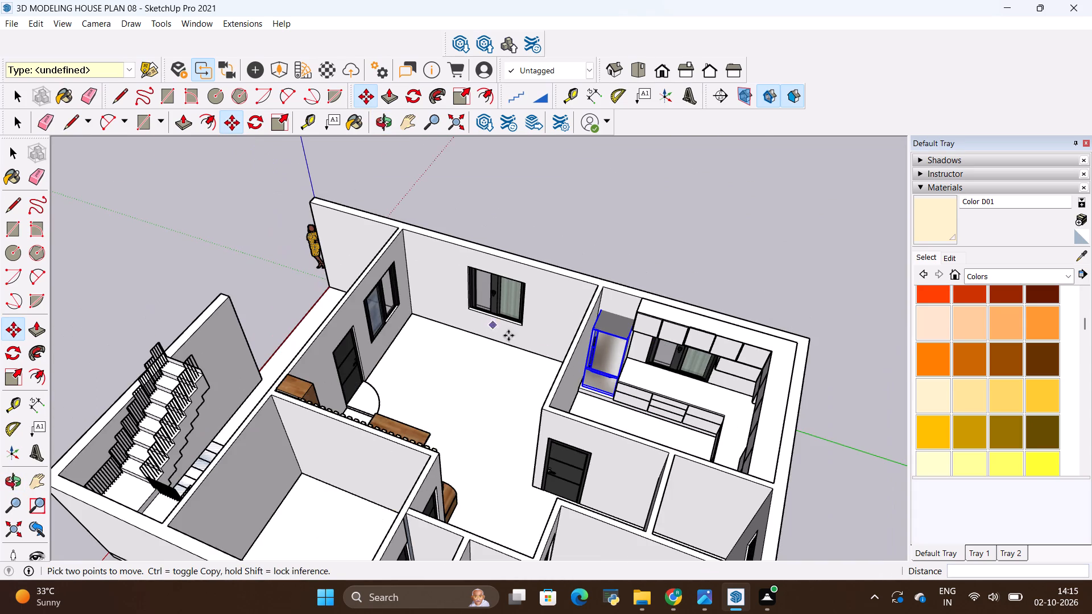
{"action": "middle_click_drag", "start_coordinate": [682, 409], "coordinate": [427, 334], "text": "shift"}
{"action": "middle_click_drag", "start_coordinate": [463, 399], "coordinate": [788, 381]}
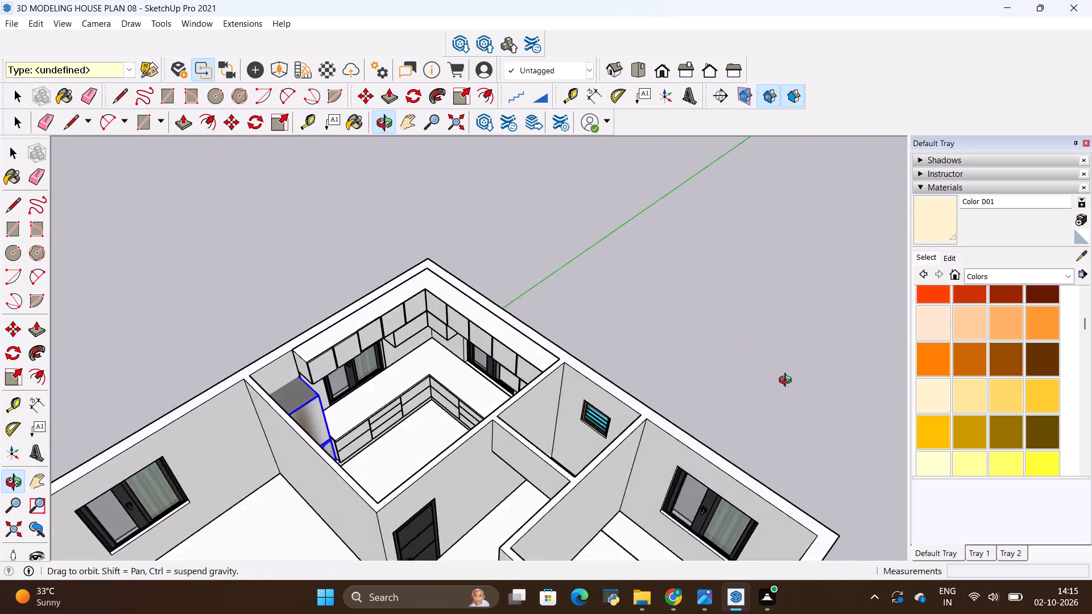
{"action": "middle_click_drag", "start_coordinate": [788, 381], "coordinate": [532, 451]}
{"action": "scroll", "coordinate": [260, 265], "scroll_direction": "up", "scroll_amount": 5}
{"action": "middle_click_drag", "start_coordinate": [508, 395], "coordinate": [474, 244]}
{"action": "scroll", "coordinate": [530, 222], "scroll_direction": "up", "scroll_amount": 2}
{"action": "scroll", "coordinate": [592, 248], "scroll_direction": "down", "scroll_amount": 2}
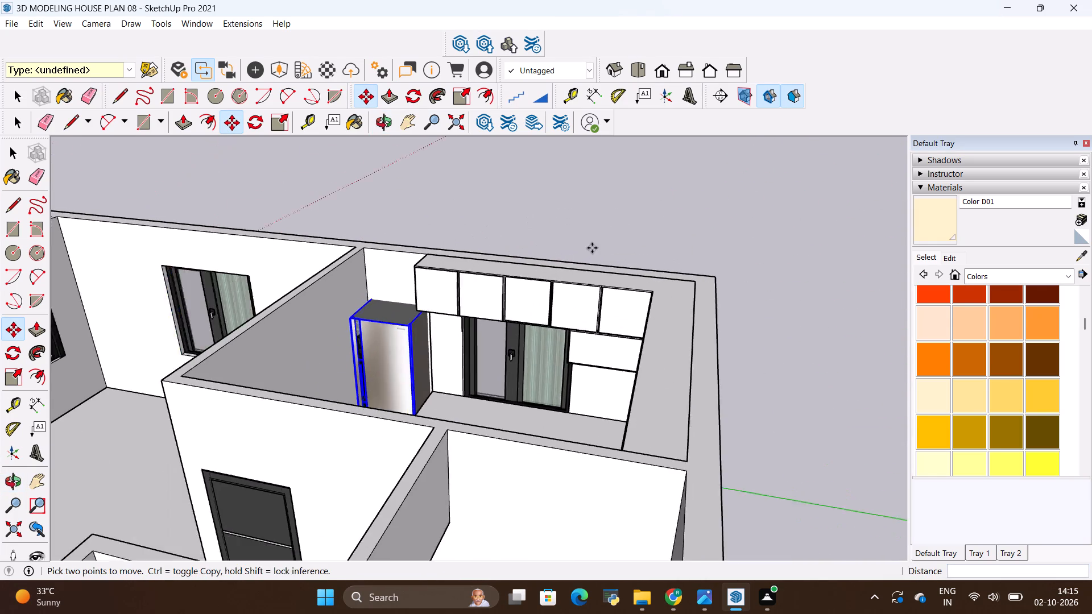
{"action": "scroll", "coordinate": [592, 248], "scroll_direction": "down", "scroll_amount": 1}
{"action": "middle_click_drag", "start_coordinate": [457, 370], "coordinate": [514, 441]}
{"action": "scroll", "coordinate": [318, 197], "scroll_direction": "up", "scroll_amount": 2}
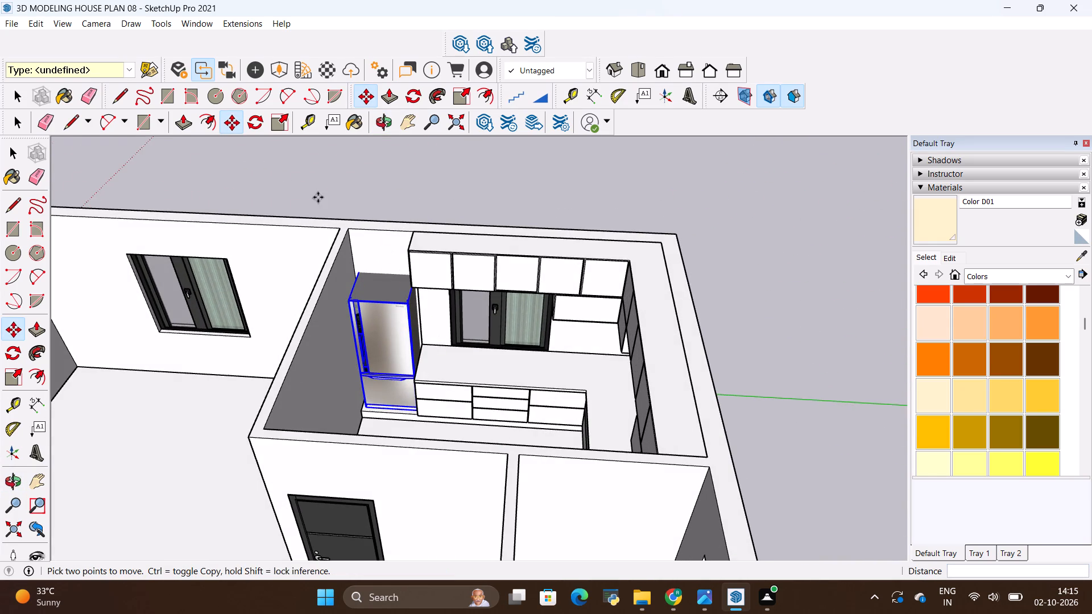
{"action": "scroll", "coordinate": [318, 197], "scroll_direction": "up", "scroll_amount": 2}
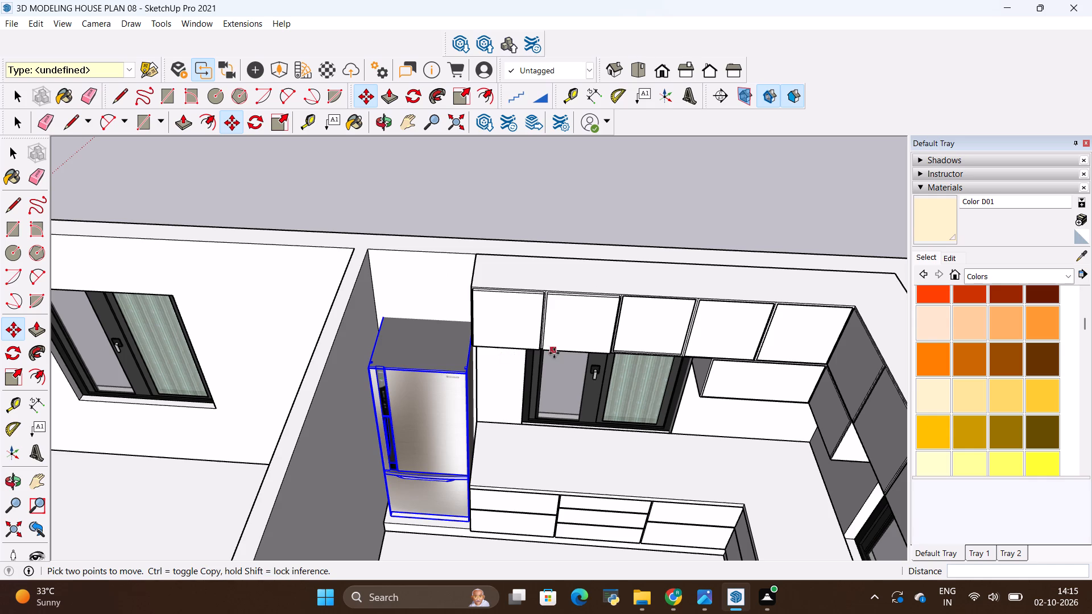
{"action": "scroll", "coordinate": [588, 412], "scroll_direction": "down", "scroll_amount": 3}
{"action": "middle_click_drag", "start_coordinate": [623, 480], "coordinate": [627, 408]}
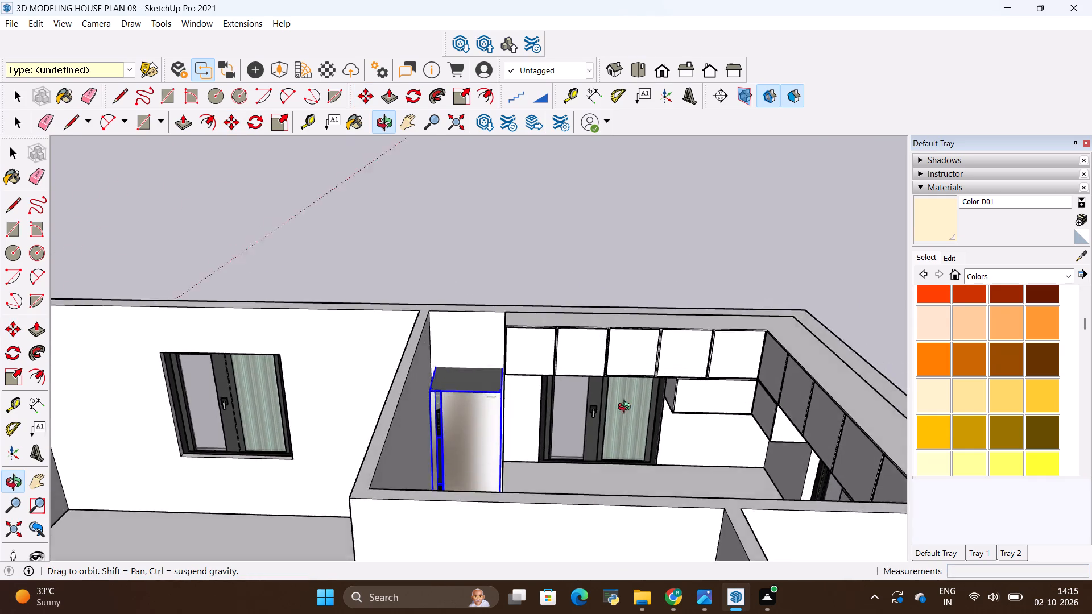
{"action": "middle_click_drag", "start_coordinate": [627, 408], "coordinate": [647, 457]}
{"action": "key", "text": "alt+Tab"}
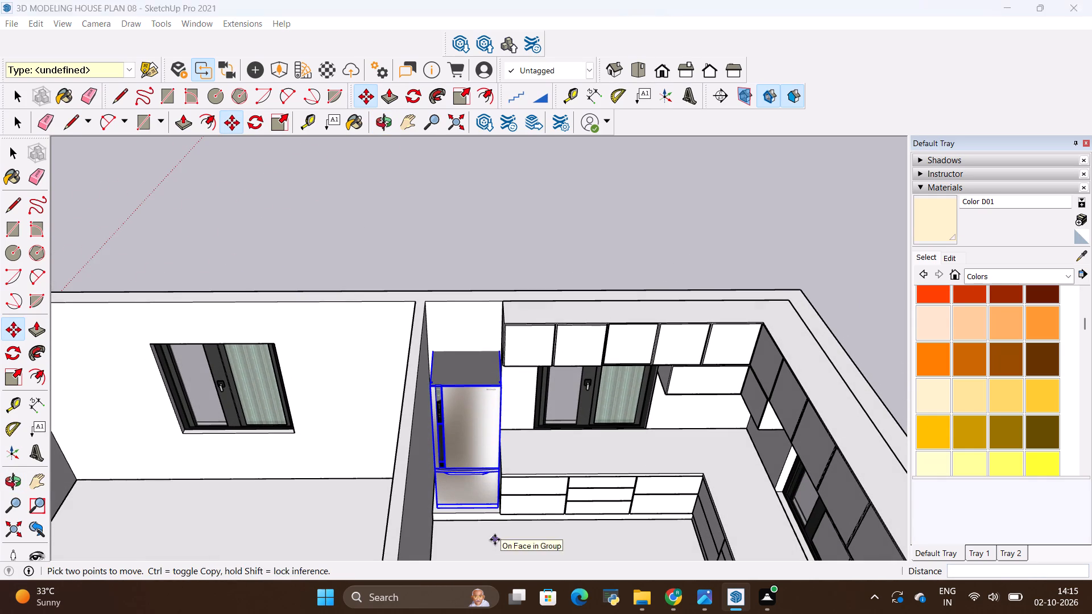
{"action": "key", "text": "alt+Tab"}
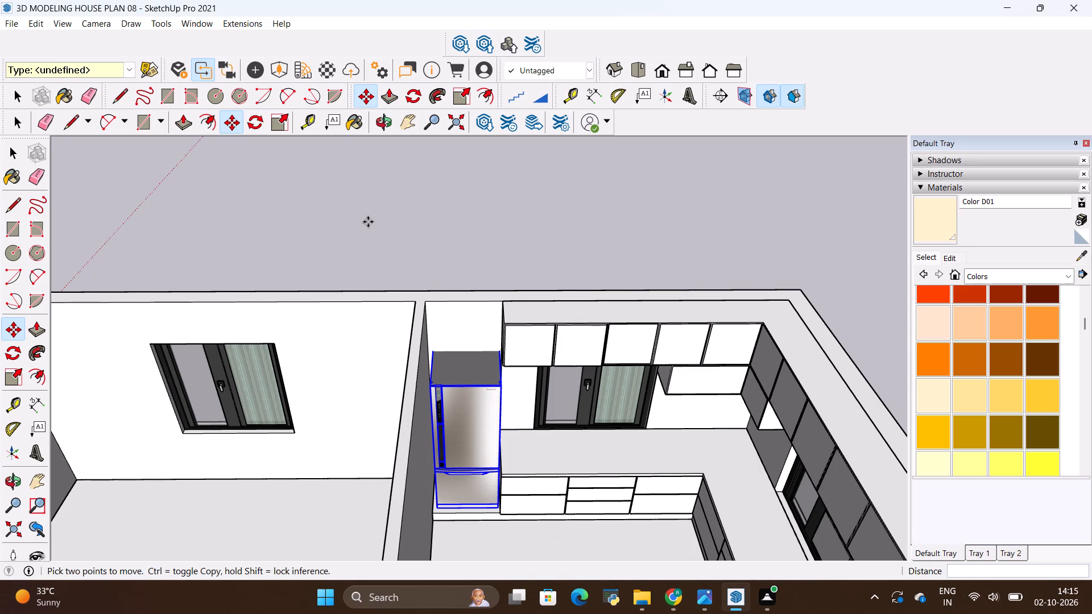
{"action": "key", "text": "alt+Tab"}
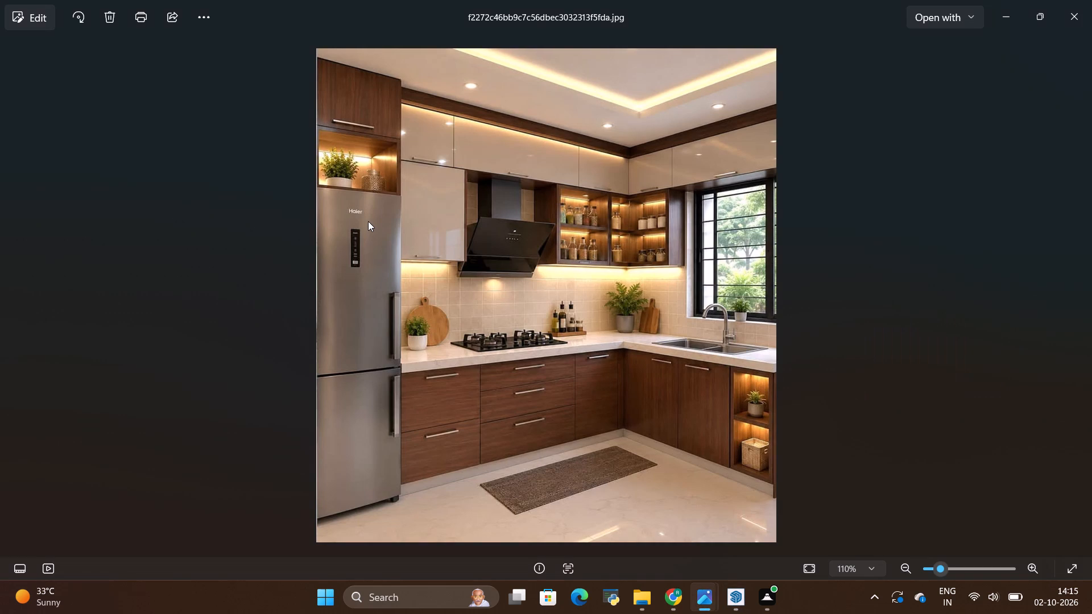
{"action": "key", "text": "alt+Tab"}
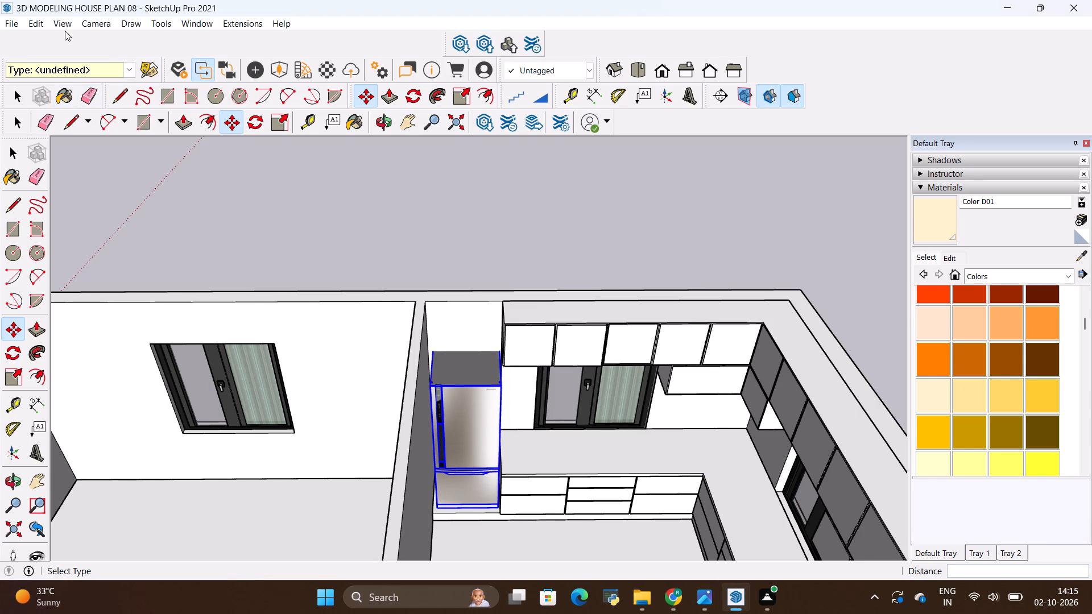
Import the Inclined+chimney model from the Downloads folder and place it outside the house, behind the kitchen's window wall.
{"action": "left_click", "coordinate": [6, 18]}
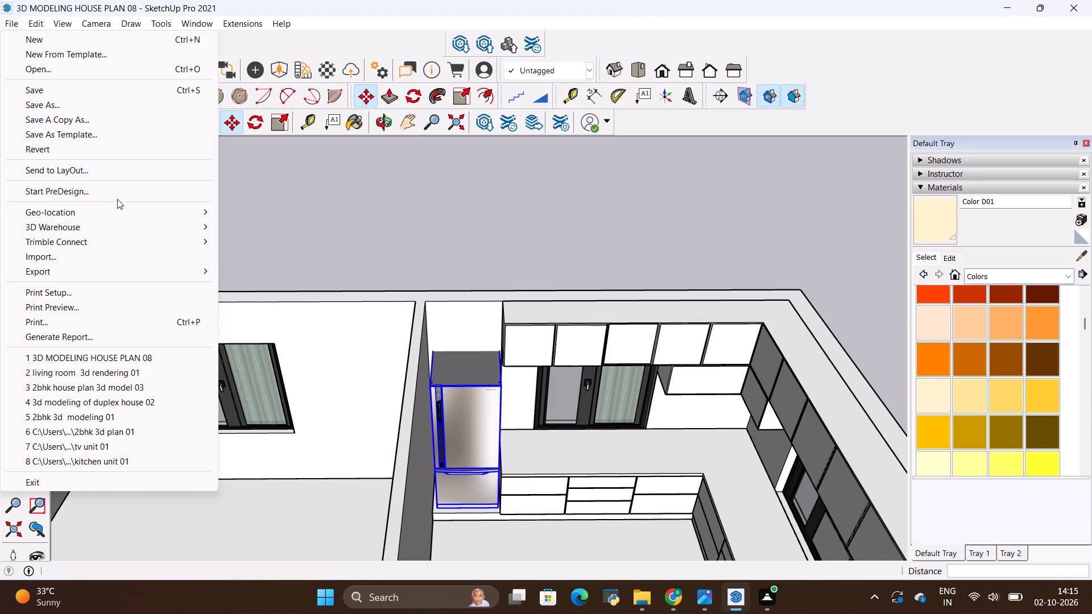
{"action": "left_click", "coordinate": [60, 262]}
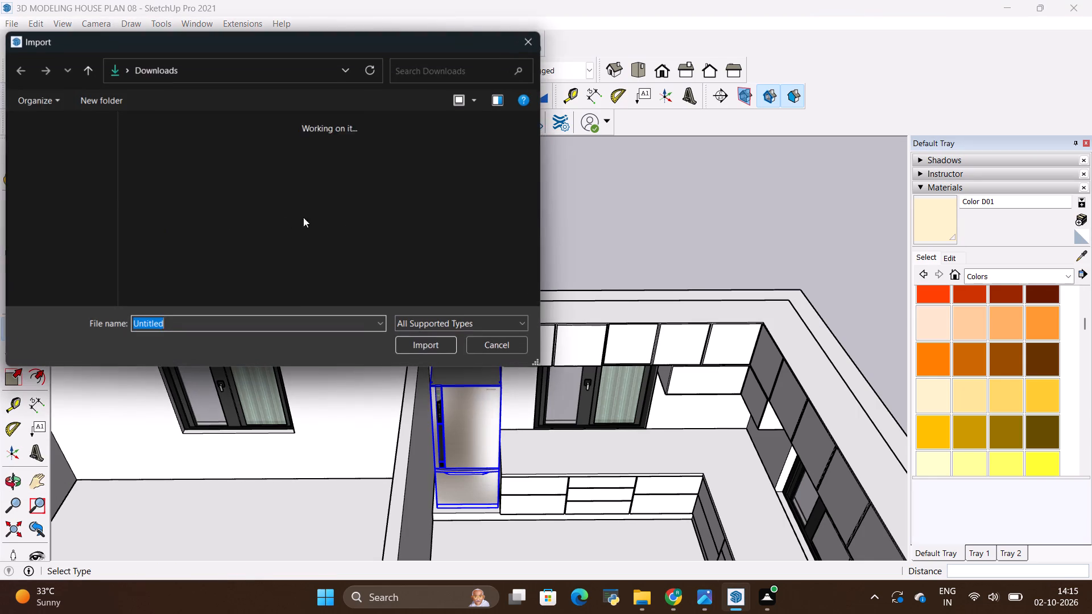
{"action": "scroll", "coordinate": [378, 217], "scroll_direction": "down", "scroll_amount": 6}
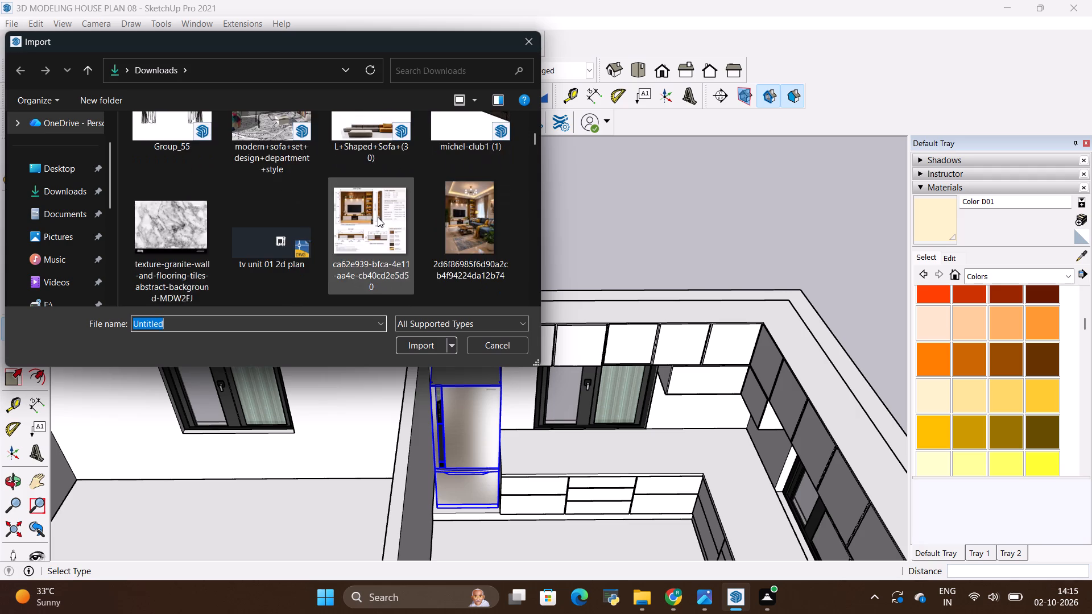
{"action": "scroll", "coordinate": [378, 217], "scroll_direction": "down", "scroll_amount": 7}
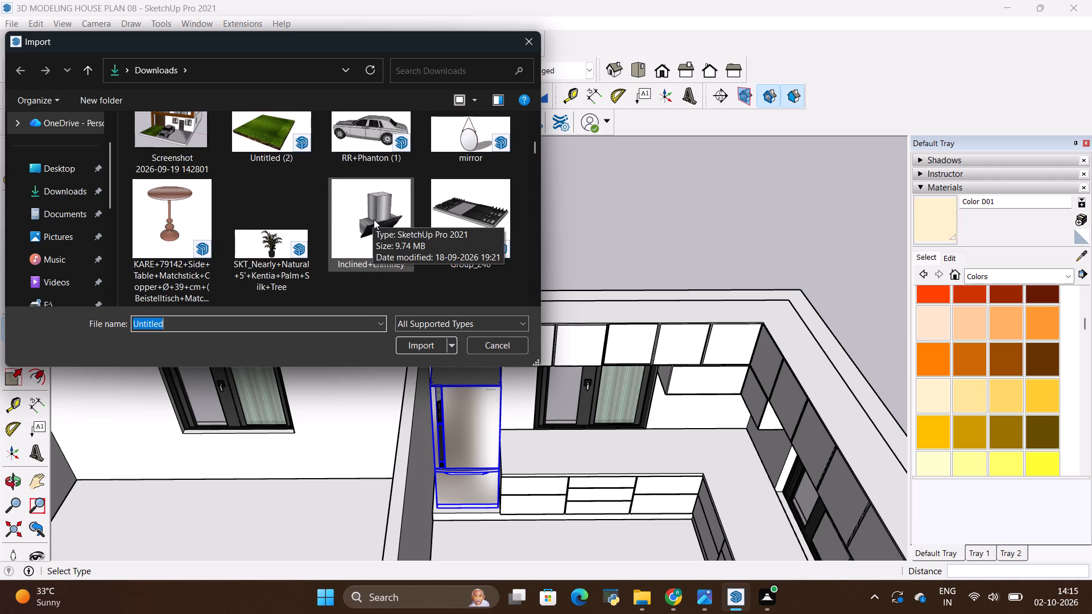
{"action": "scroll", "coordinate": [374, 222], "scroll_direction": "up", "scroll_amount": 1}
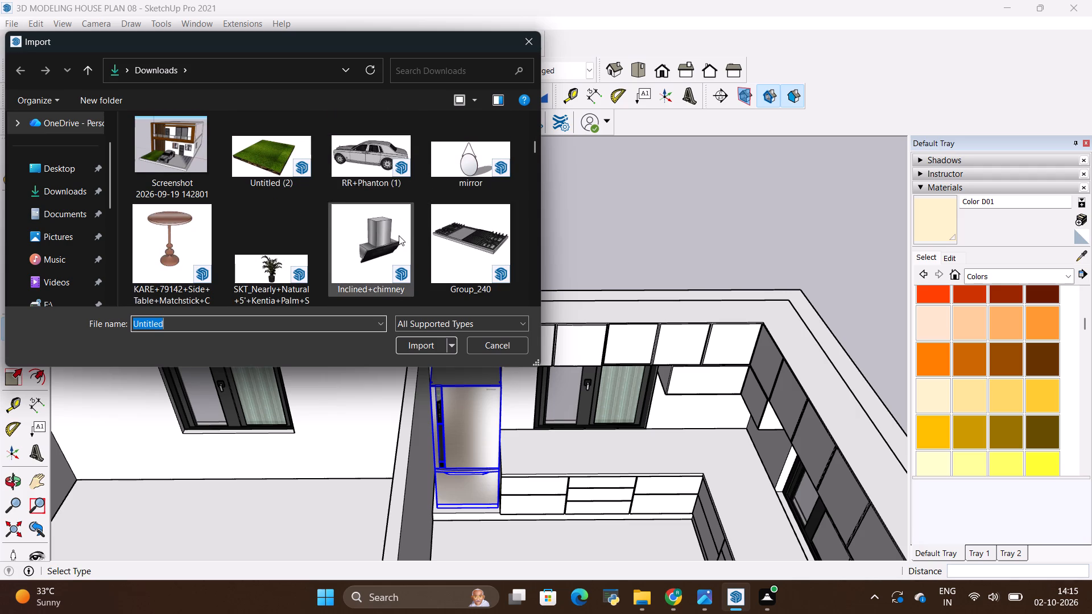
{"action": "left_click", "coordinate": [382, 240]}
{"action": "left_click", "coordinate": [416, 338]}
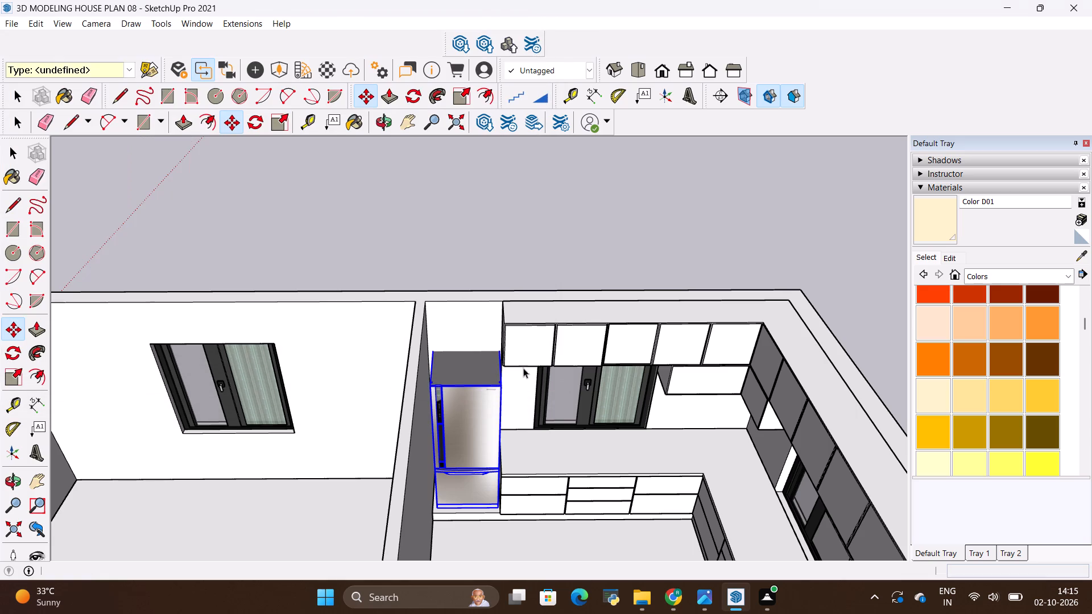
{"action": "scroll", "coordinate": [578, 229], "scroll_direction": "down", "scroll_amount": 7}
{"action": "scroll", "coordinate": [742, 220], "scroll_direction": "down", "scroll_amount": 5}
{"action": "scroll", "coordinate": [552, 240], "scroll_direction": "up", "scroll_amount": 1}
{"action": "scroll", "coordinate": [552, 240], "scroll_direction": "down", "scroll_amount": 5}
{"action": "scroll", "coordinate": [552, 240], "scroll_direction": "up", "scroll_amount": 5}
{"action": "scroll", "coordinate": [552, 240], "scroll_direction": "down", "scroll_amount": 5}
{"action": "scroll", "coordinate": [552, 240], "scroll_direction": "up", "scroll_amount": 2}
{"action": "scroll", "coordinate": [552, 240], "scroll_direction": "down", "scroll_amount": 1}
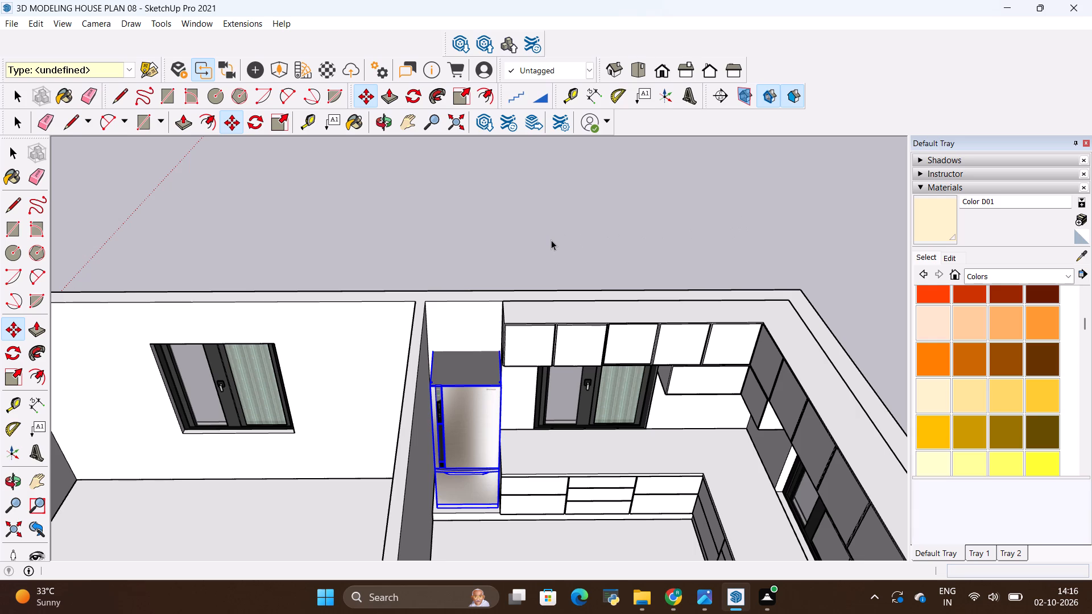
{"action": "left_click", "coordinate": [551, 240]}
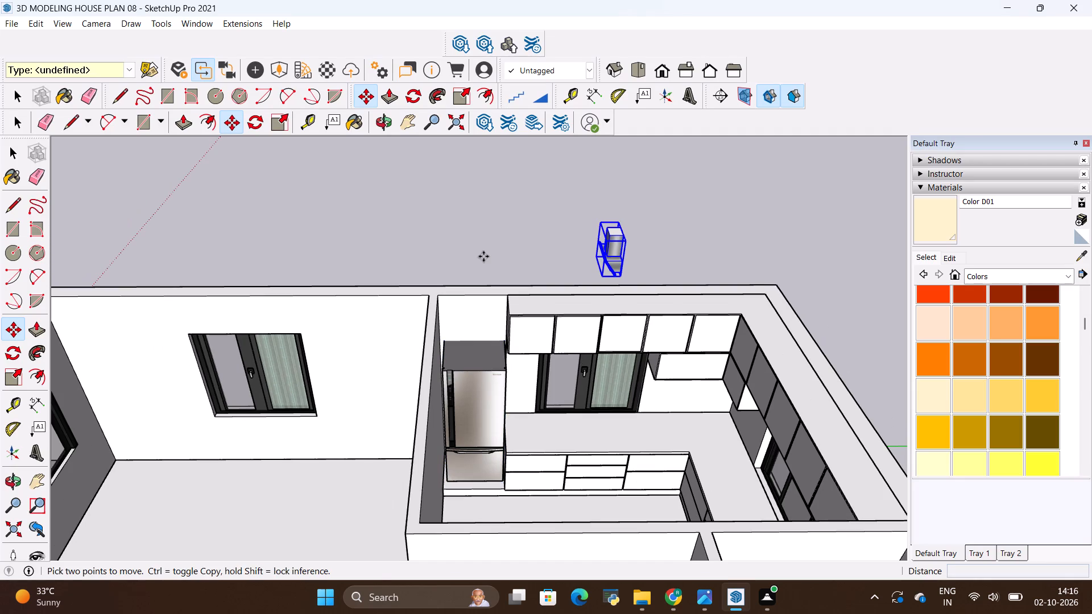
Move the chimney hood about 20' 11" by its bottom corner onto the kitchen counter in front of the window.
{"action": "scroll", "coordinate": [631, 267], "scroll_direction": "up", "scroll_amount": 4}
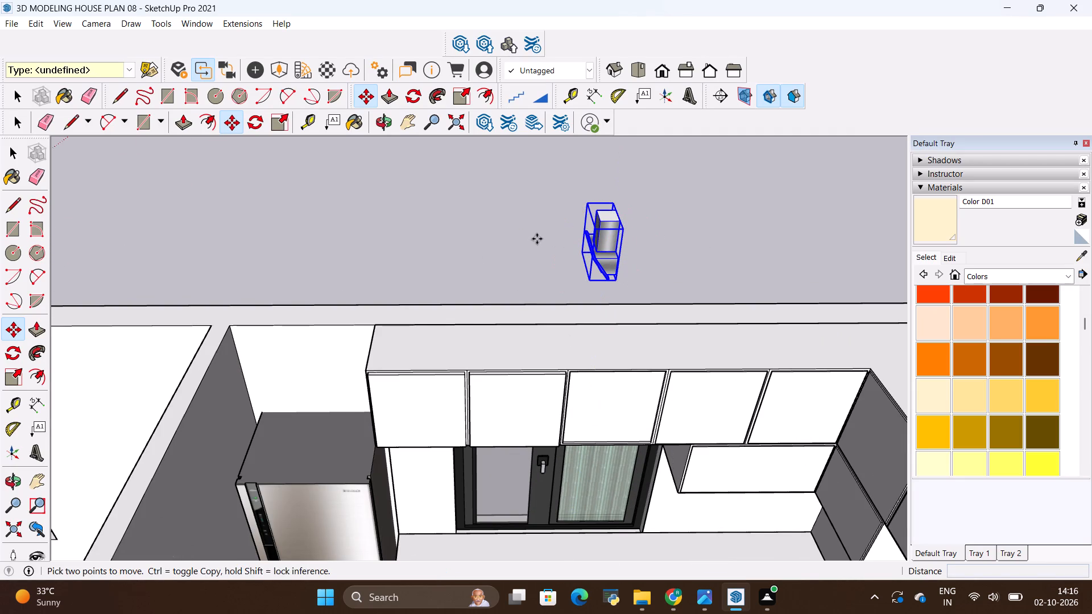
{"action": "key", "text": "m"}
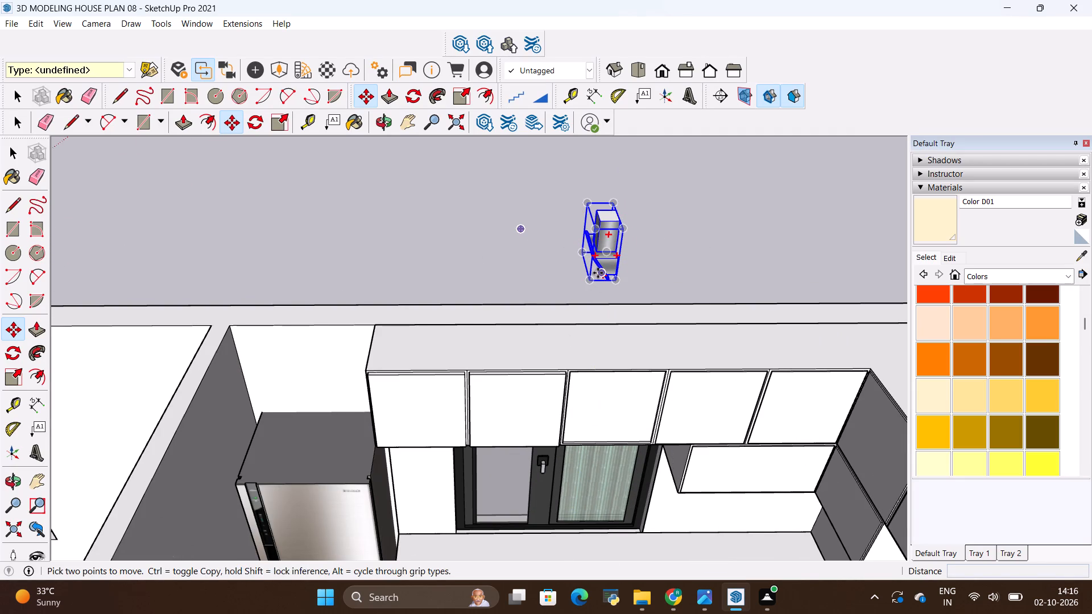
{"action": "left_click", "coordinate": [598, 273]}
{"action": "scroll", "coordinate": [487, 311], "scroll_direction": "down", "scroll_amount": 5}
{"action": "scroll", "coordinate": [442, 262], "scroll_direction": "down", "scroll_amount": 4}
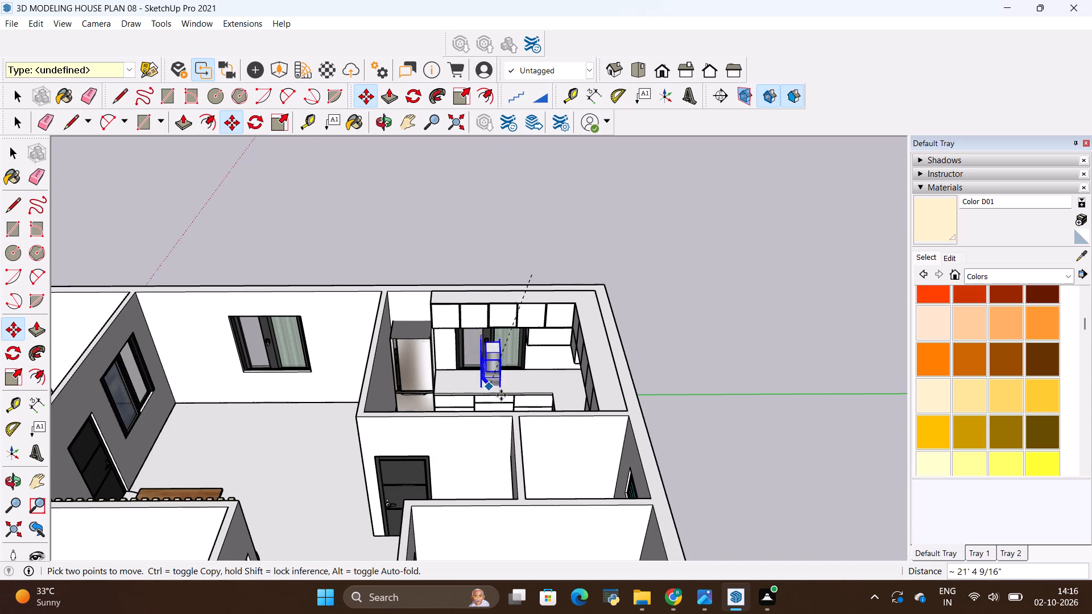
{"action": "scroll", "coordinate": [493, 391], "scroll_direction": "up", "scroll_amount": 8}
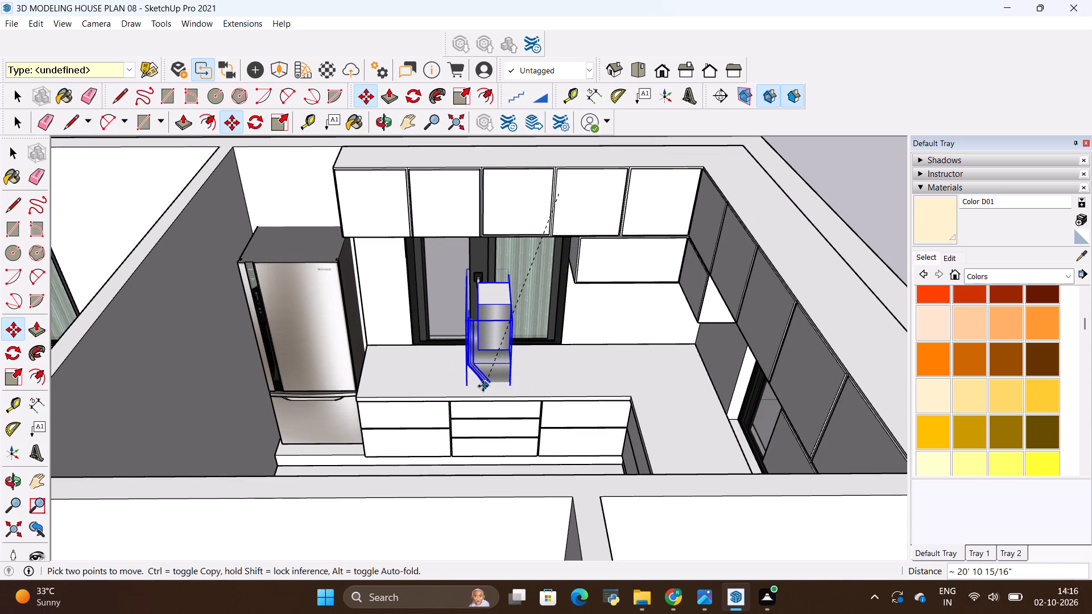
{"action": "left_click", "coordinate": [483, 386]}
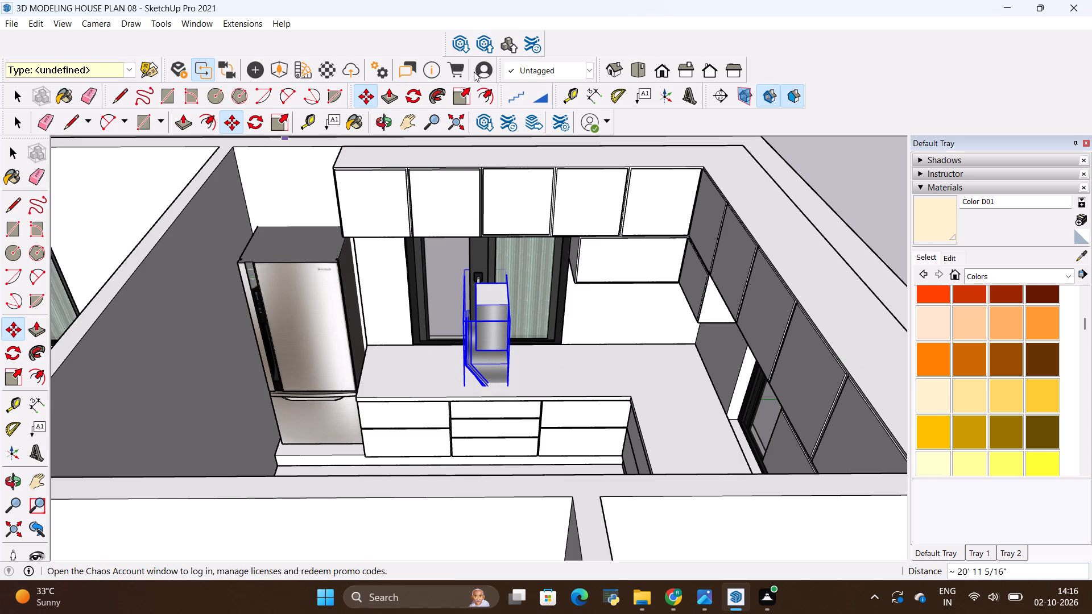
Rotate the chimney hood 90 degrees about its bottom corner so its sloped front faces the room.
{"action": "left_click", "coordinate": [412, 93]}
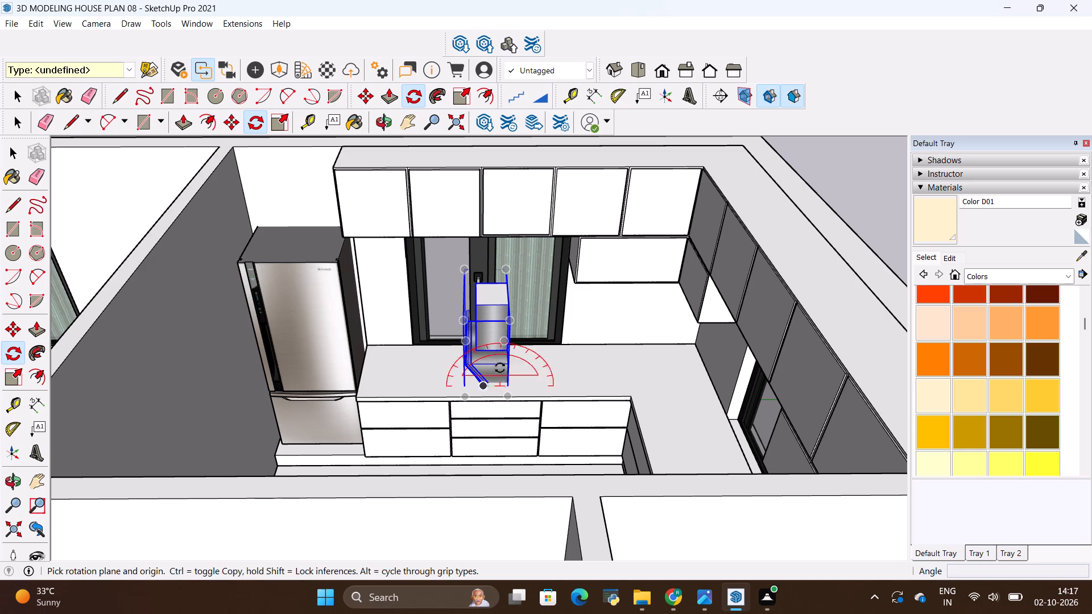
{"action": "scroll", "coordinate": [552, 384], "scroll_direction": "up", "scroll_amount": 3}
{"action": "scroll", "coordinate": [491, 388], "scroll_direction": "up", "scroll_amount": 4}
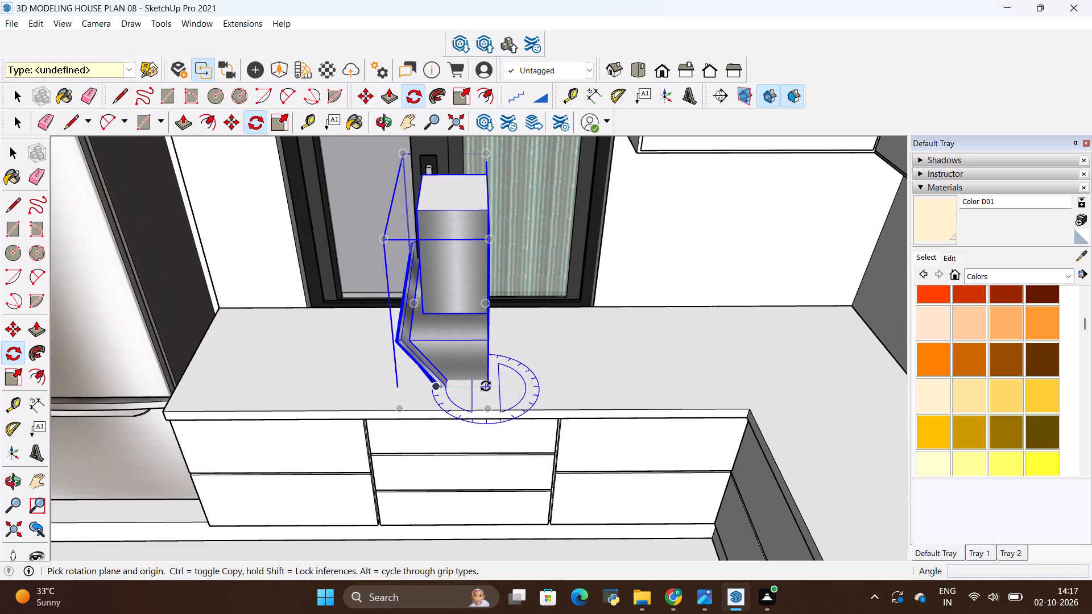
{"action": "left_click", "coordinate": [486, 385]}
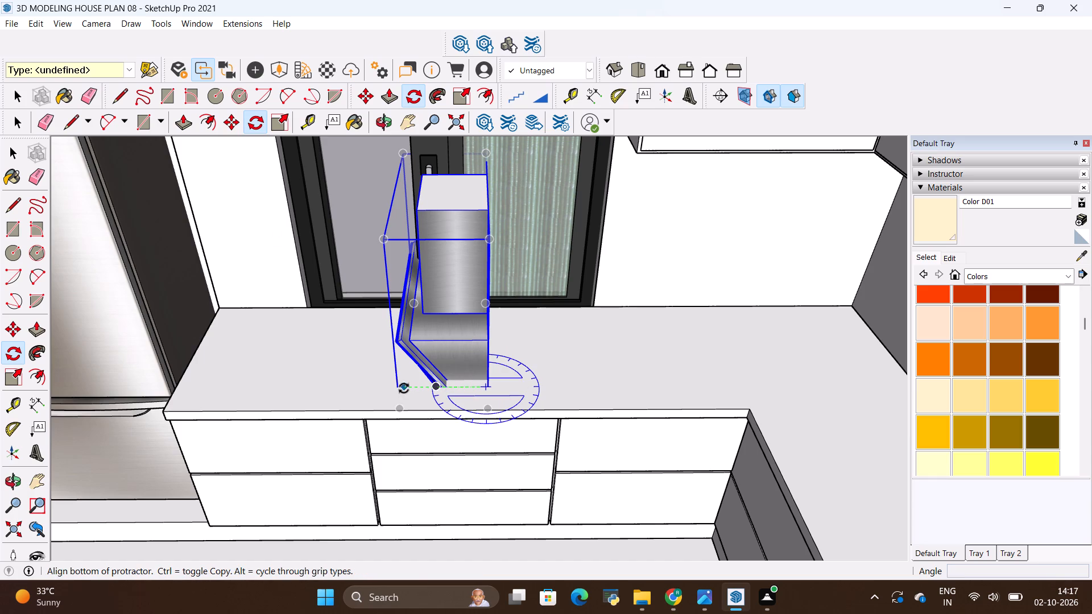
{"action": "left_click", "coordinate": [400, 388]}
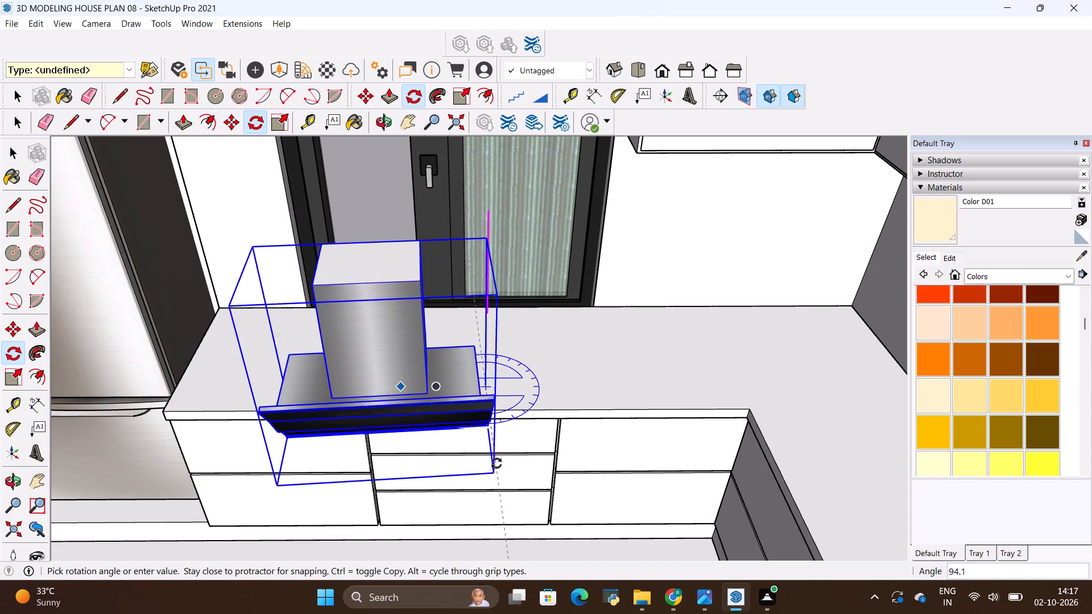
{"action": "left_click", "coordinate": [482, 464]}
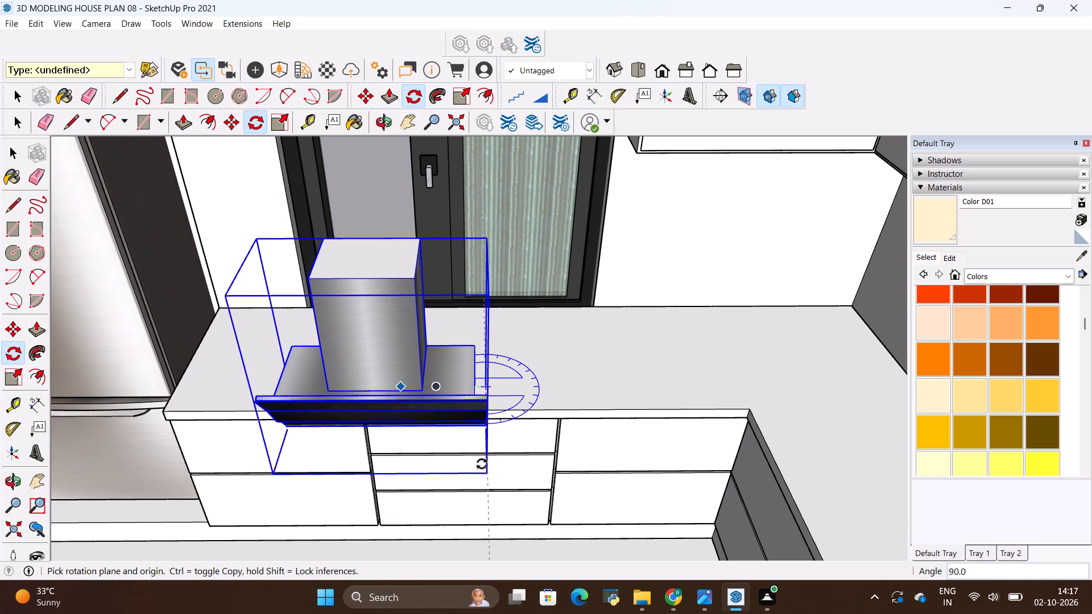
{"action": "key", "text": "m"}
{"action": "key", "text": "space"}
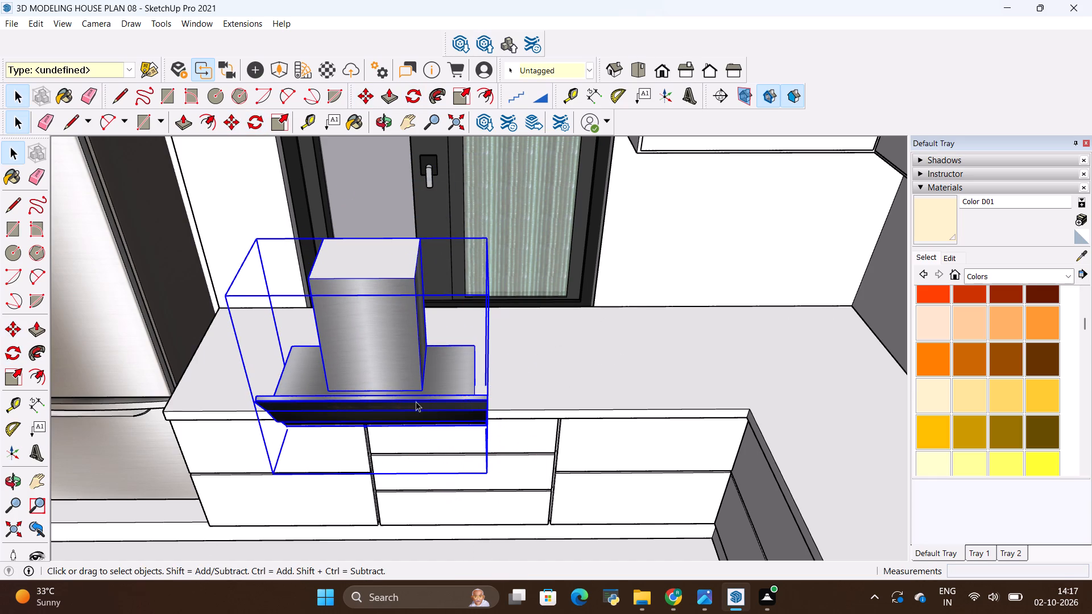
Scale the chimney hood down uniformly from its bottom front corner, keeping the opposite top back corner fixed.
{"action": "key", "text": "s"}
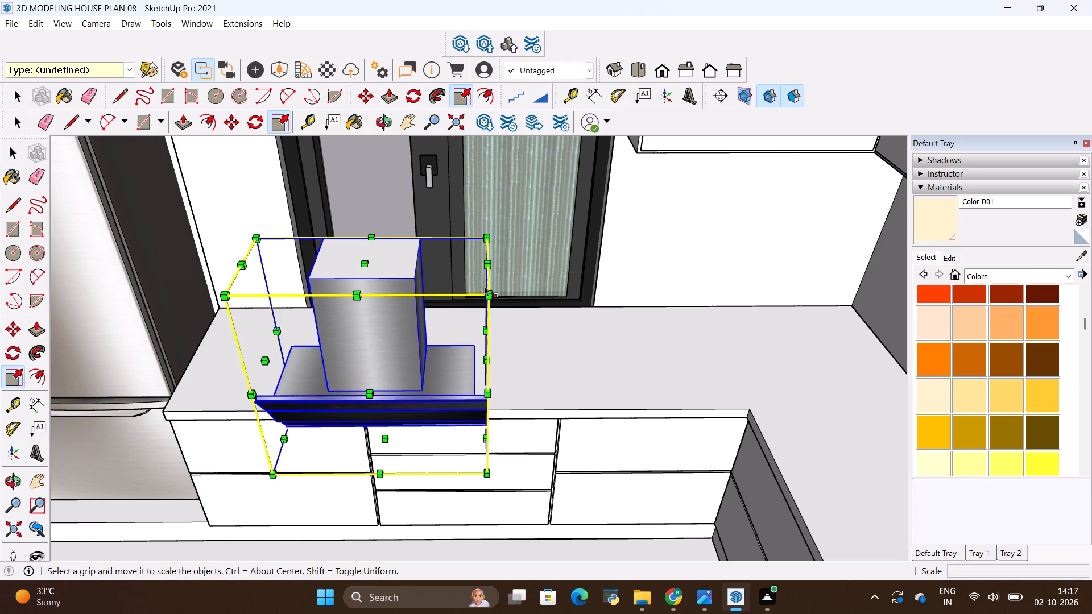
{"action": "left_click", "coordinate": [487, 293]}
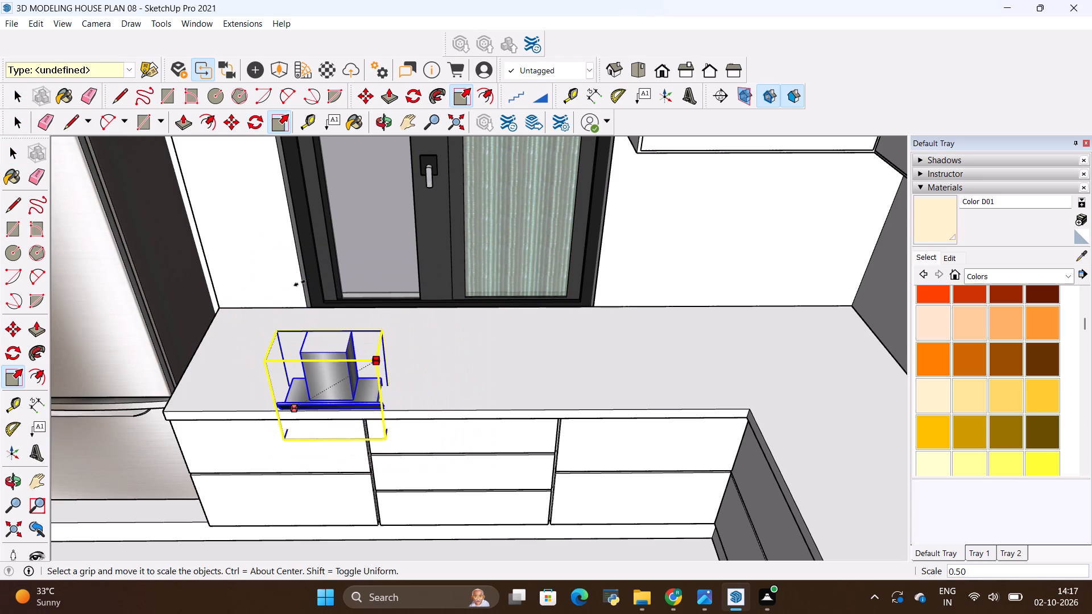
{"action": "left_click", "coordinate": [423, 252]}
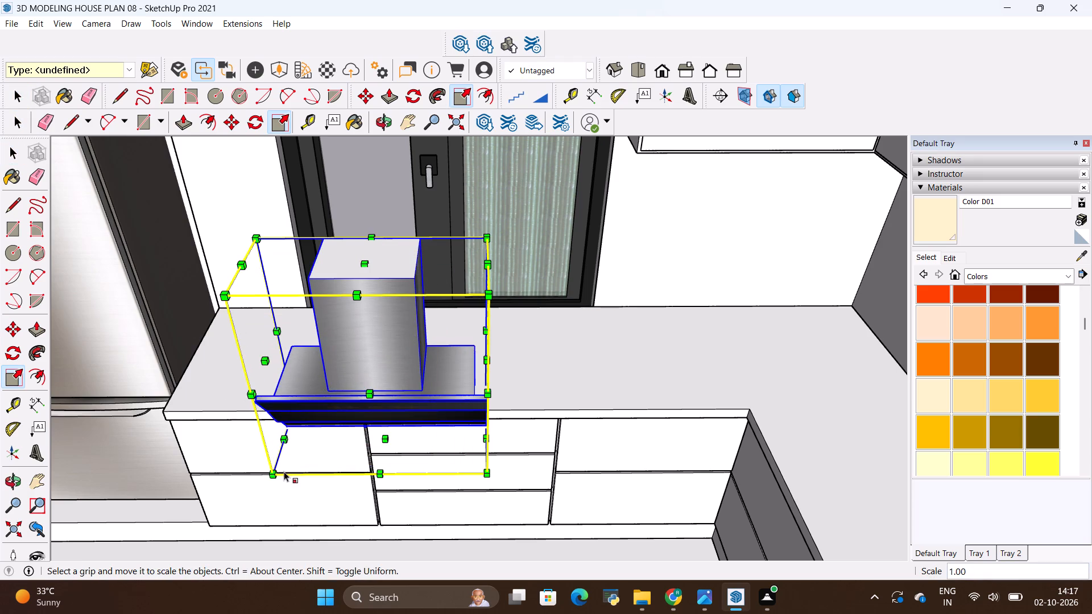
{"action": "left_click", "coordinate": [274, 473]}
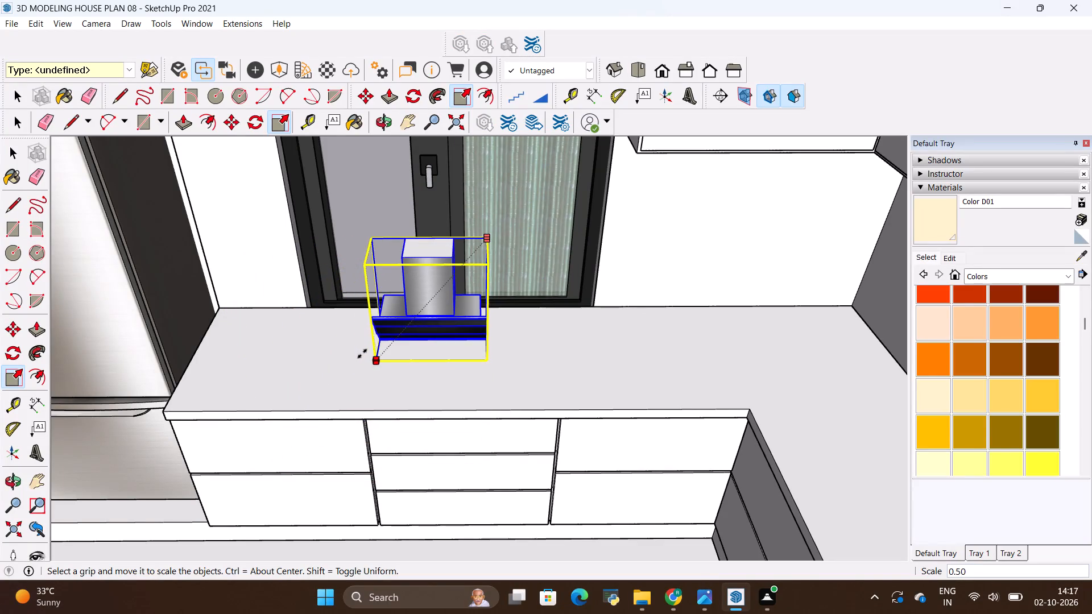
{"action": "left_click", "coordinate": [326, 391]}
{"action": "scroll", "coordinate": [511, 380], "scroll_direction": "down", "scroll_amount": 4}
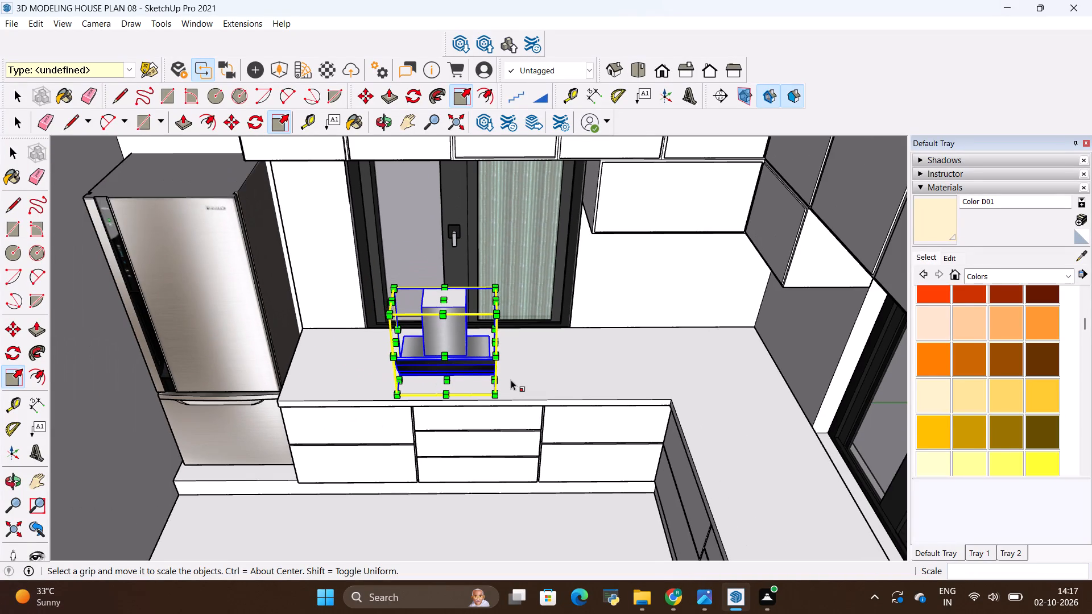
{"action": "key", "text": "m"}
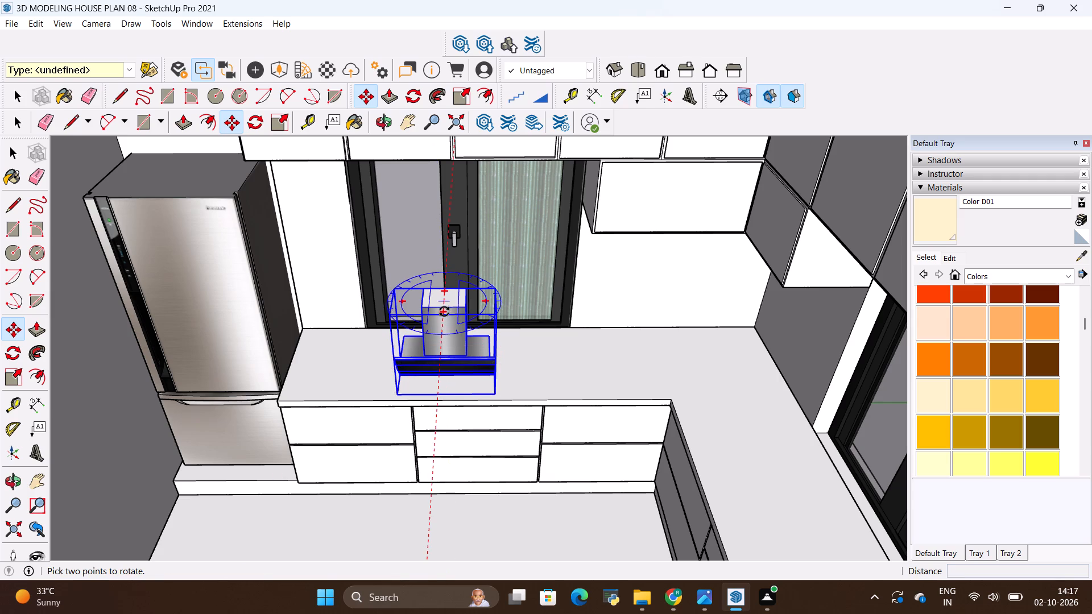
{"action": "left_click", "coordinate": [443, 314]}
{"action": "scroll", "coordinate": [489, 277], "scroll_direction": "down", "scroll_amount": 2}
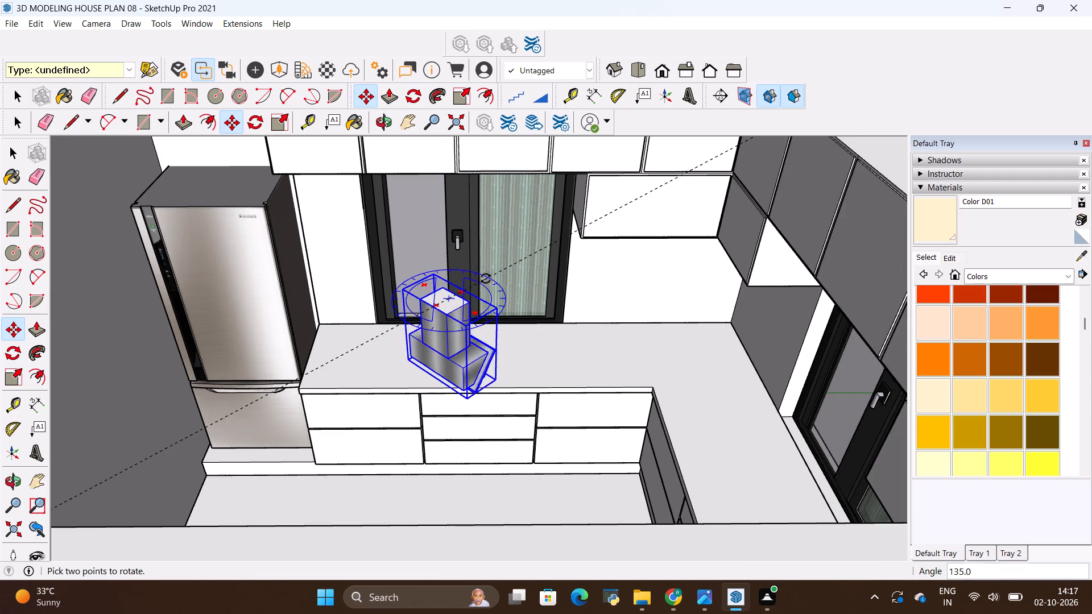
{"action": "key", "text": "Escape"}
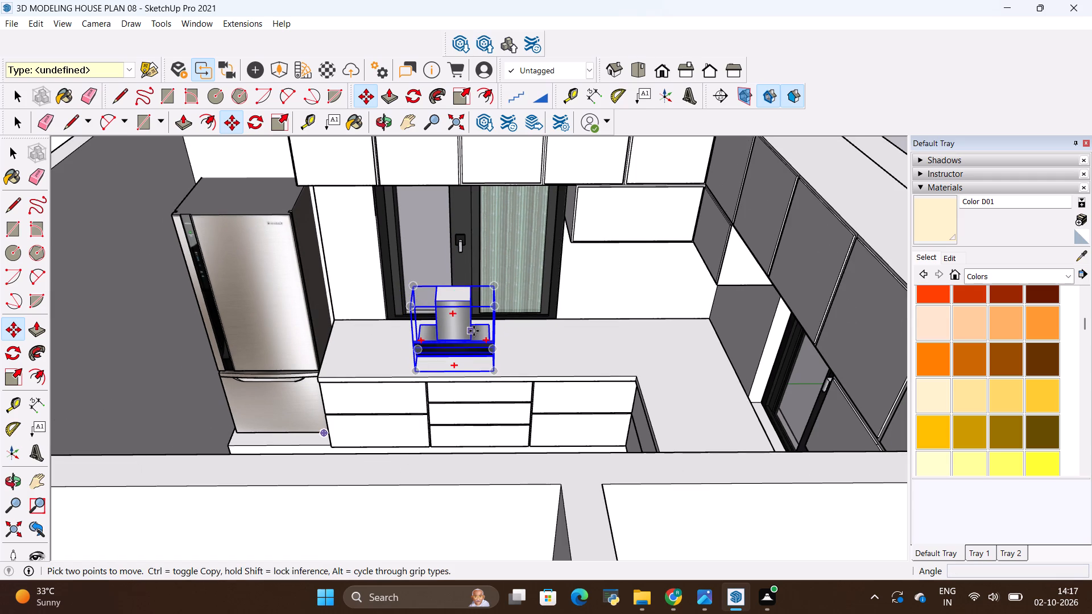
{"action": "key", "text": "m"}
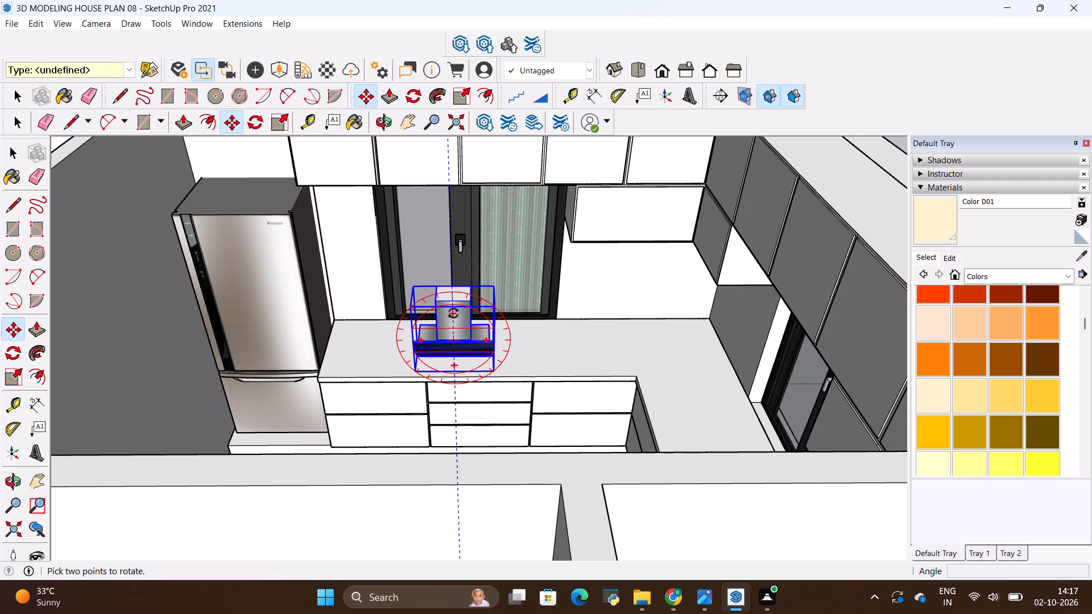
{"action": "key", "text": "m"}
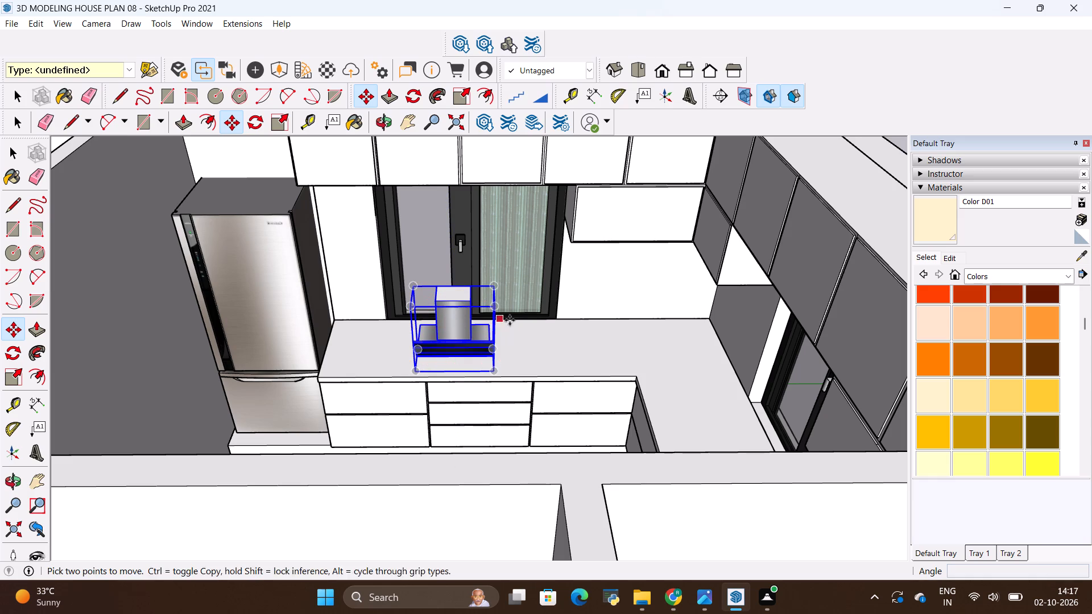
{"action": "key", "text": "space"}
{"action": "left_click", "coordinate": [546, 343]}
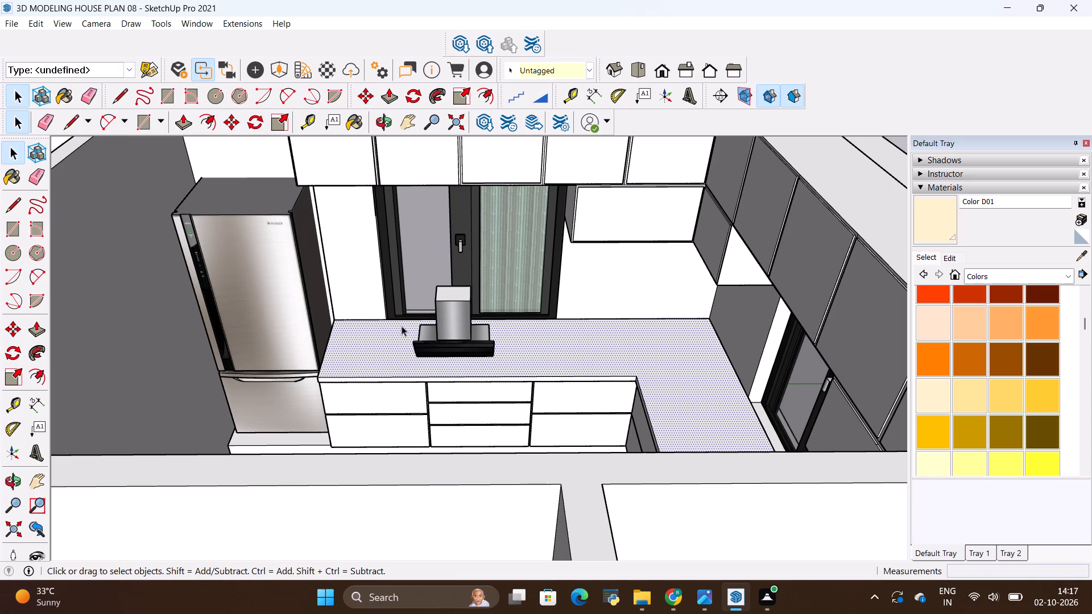
Move the chimney hood about 2' 6 1/2" from the kitchen counter up in front of the window, near the wall cabinets.
{"action": "left_click", "coordinate": [453, 318]}
{"action": "key", "text": "m"}
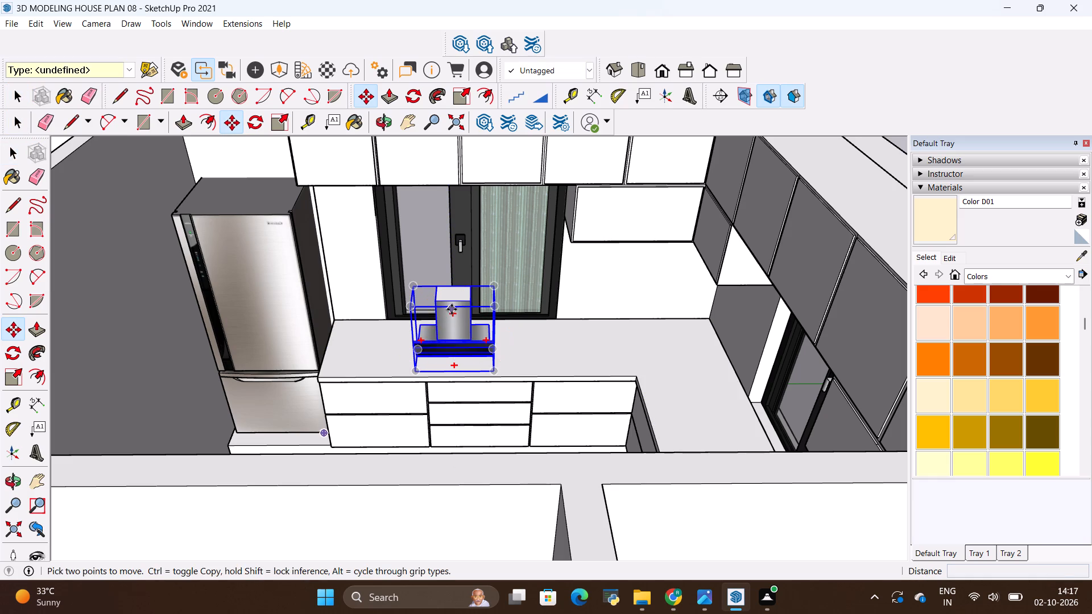
{"action": "left_click", "coordinate": [452, 308]}
{"action": "scroll", "coordinate": [527, 347], "scroll_direction": "down", "scroll_amount": 5}
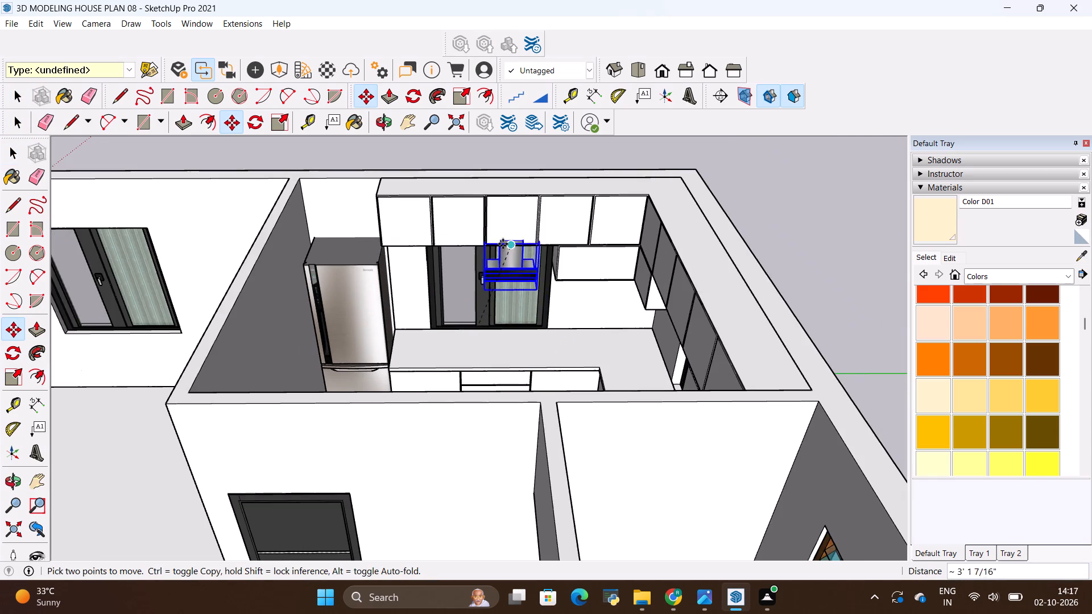
{"action": "scroll", "coordinate": [503, 244], "scroll_direction": "up", "scroll_amount": 4}
{"action": "middle_click_drag", "start_coordinate": [528, 185], "coordinate": [544, 168]}
{"action": "middle_click_drag", "start_coordinate": [565, 275], "coordinate": [521, 236]}
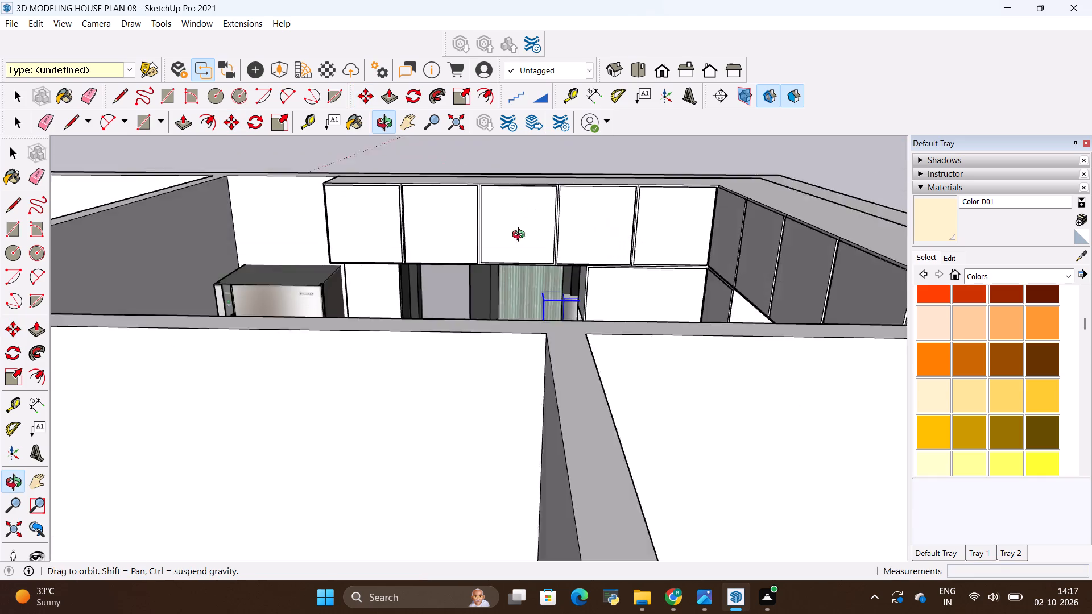
{"action": "middle_click_drag", "start_coordinate": [521, 236], "coordinate": [513, 246]}
{"action": "scroll", "coordinate": [533, 224], "scroll_direction": "up", "scroll_amount": 7}
{"action": "middle_click_drag", "start_coordinate": [543, 264], "coordinate": [574, 171]}
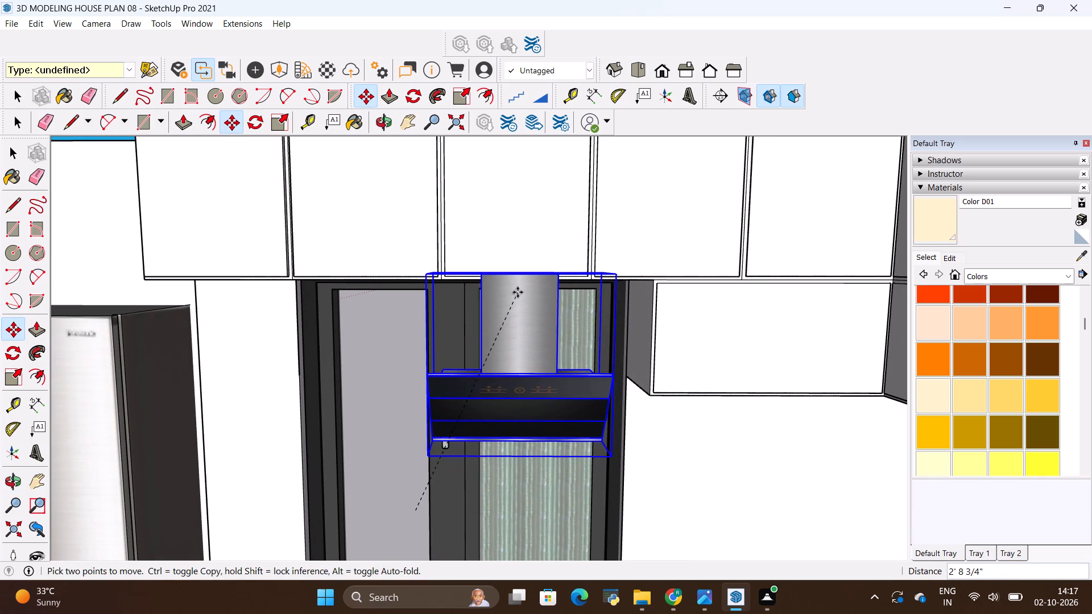
{"action": "scroll", "coordinate": [507, 302], "scroll_direction": "up", "scroll_amount": 6}
{"action": "middle_click_drag", "start_coordinate": [514, 306], "coordinate": [522, 399]}
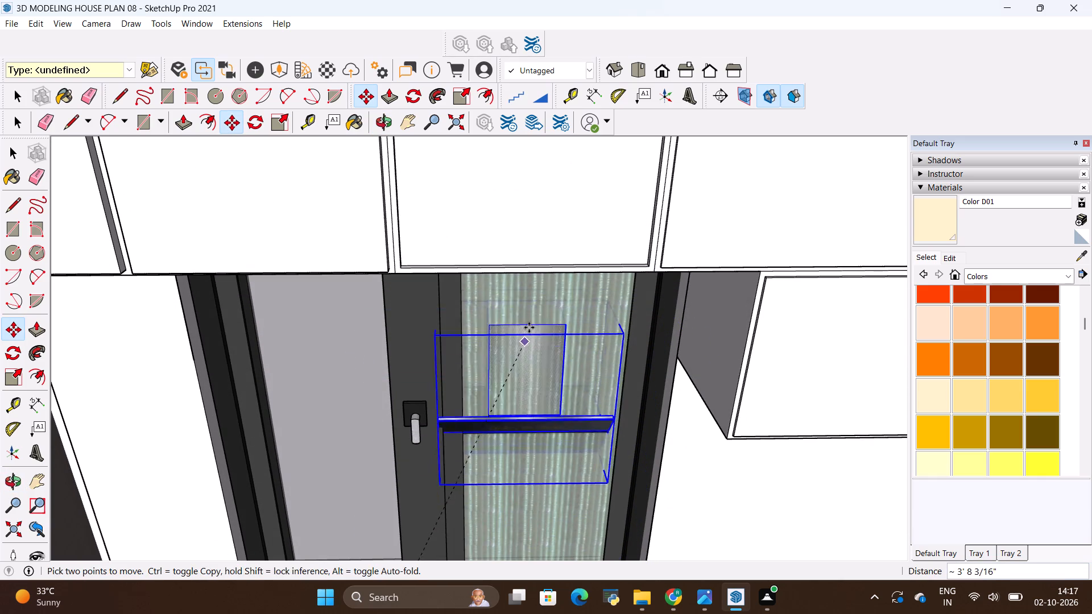
{"action": "scroll", "coordinate": [540, 285], "scroll_direction": "up", "scroll_amount": 1}
{"action": "middle_click", "coordinate": [540, 285]}
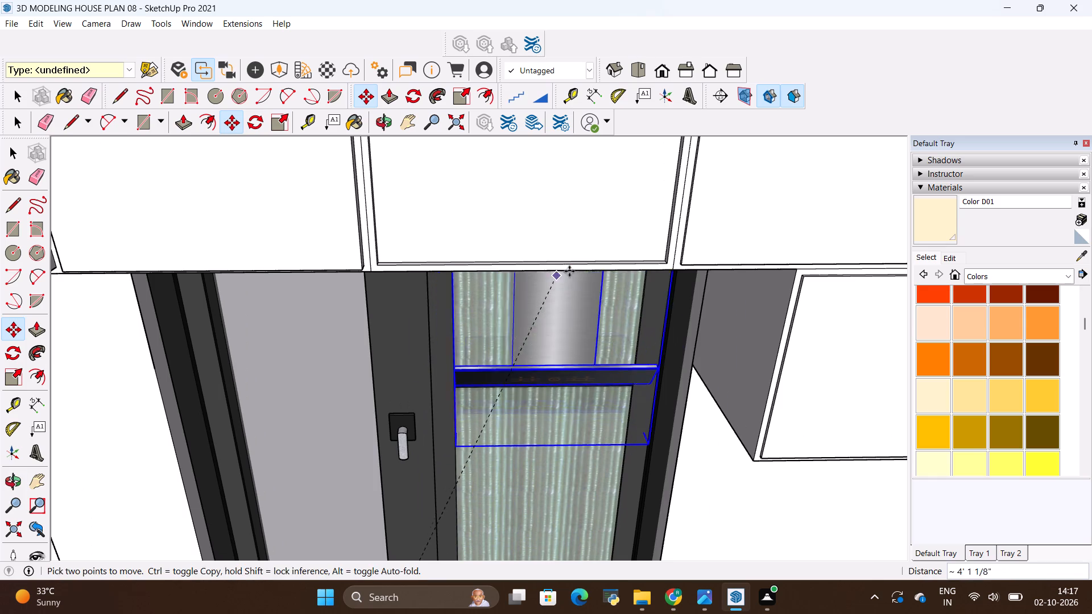
{"action": "middle_click_drag", "start_coordinate": [524, 292], "coordinate": [497, 211]}
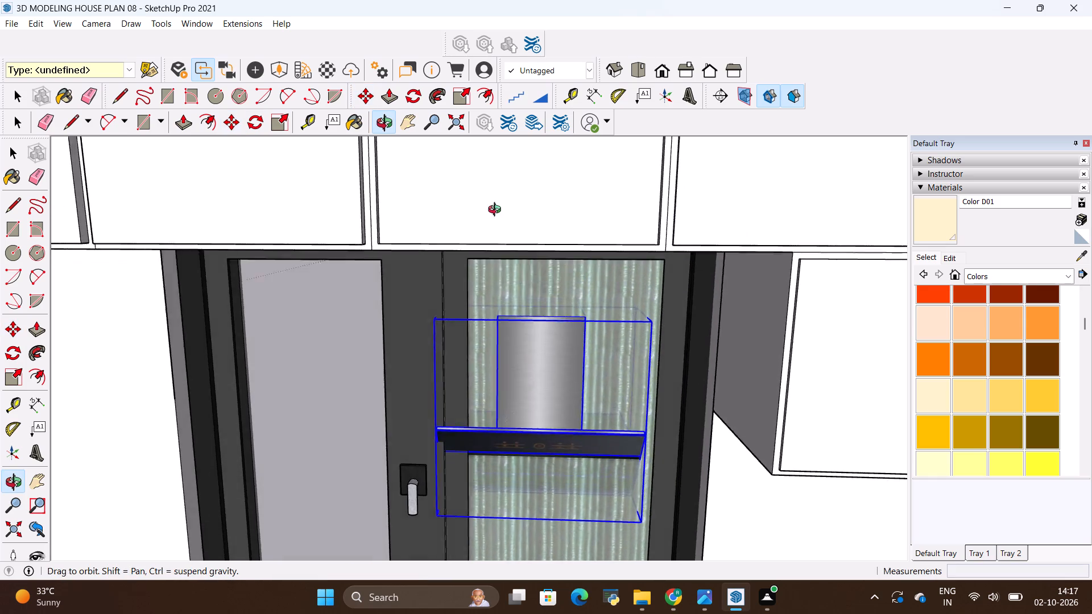
{"action": "middle_click_drag", "start_coordinate": [497, 211], "coordinate": [493, 201]}
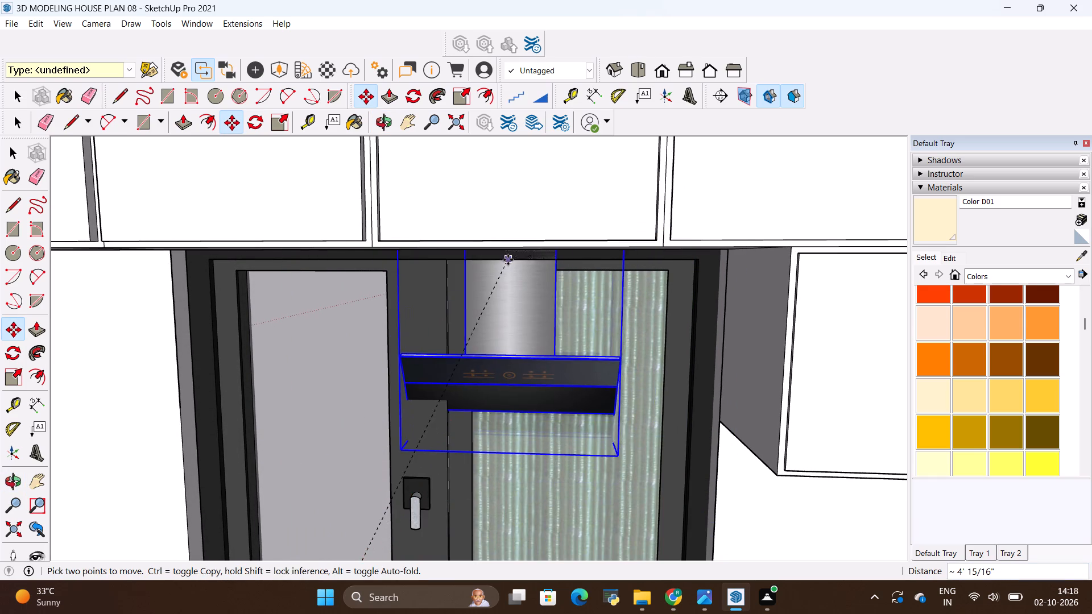
{"action": "middle_click_drag", "start_coordinate": [569, 307], "coordinate": [466, 205]}
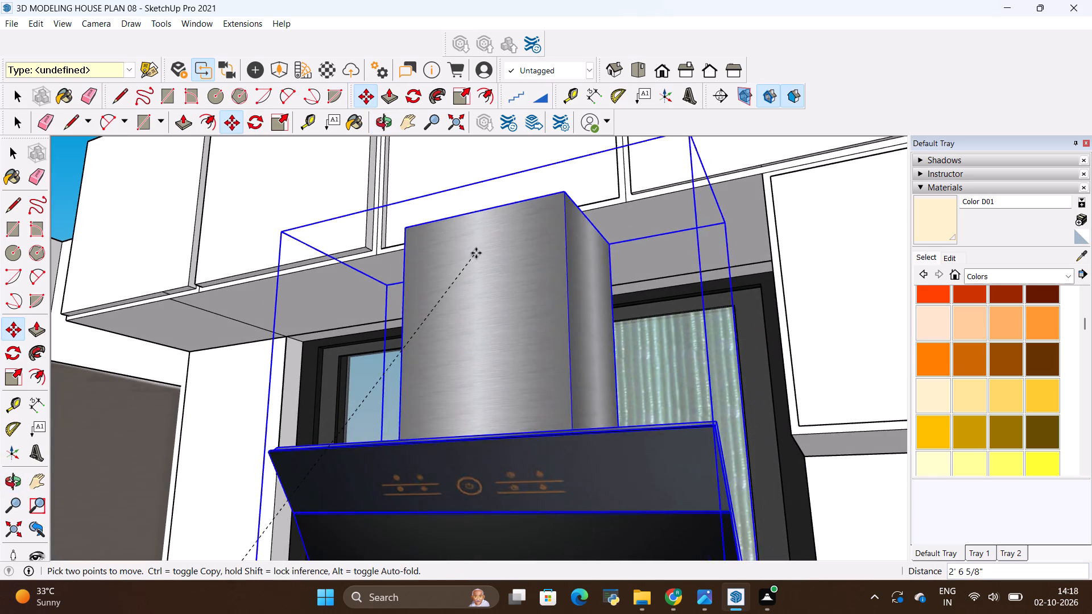
{"action": "left_click", "coordinate": [486, 264]}
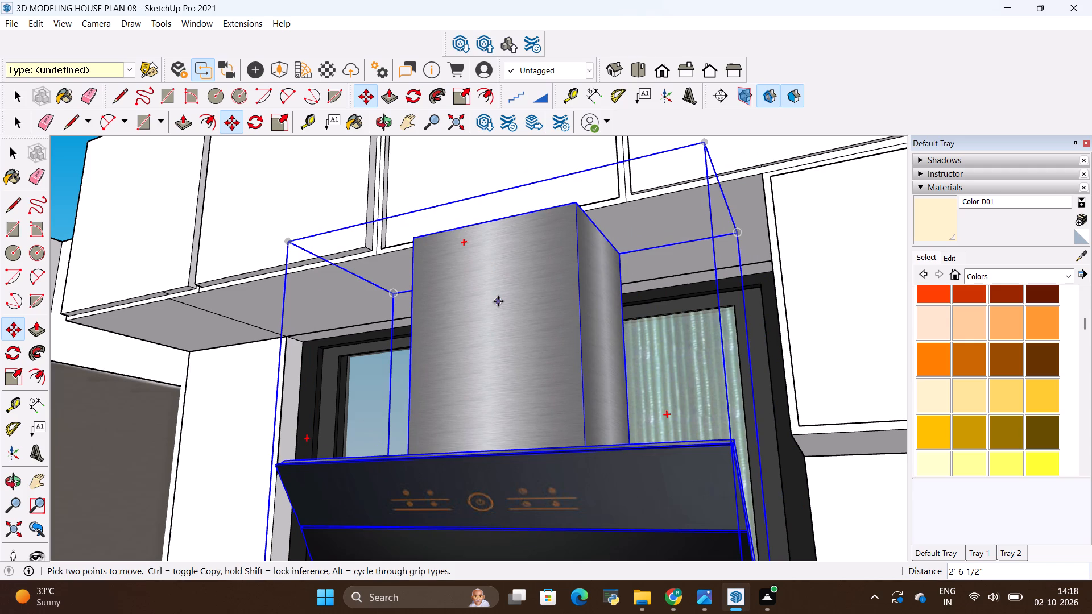
Move the chimney hood up about 10 3/8" by its top corner to the bottom edge of the wall cabinets.
{"action": "middle_click_drag", "start_coordinate": [618, 289], "coordinate": [582, 394]}
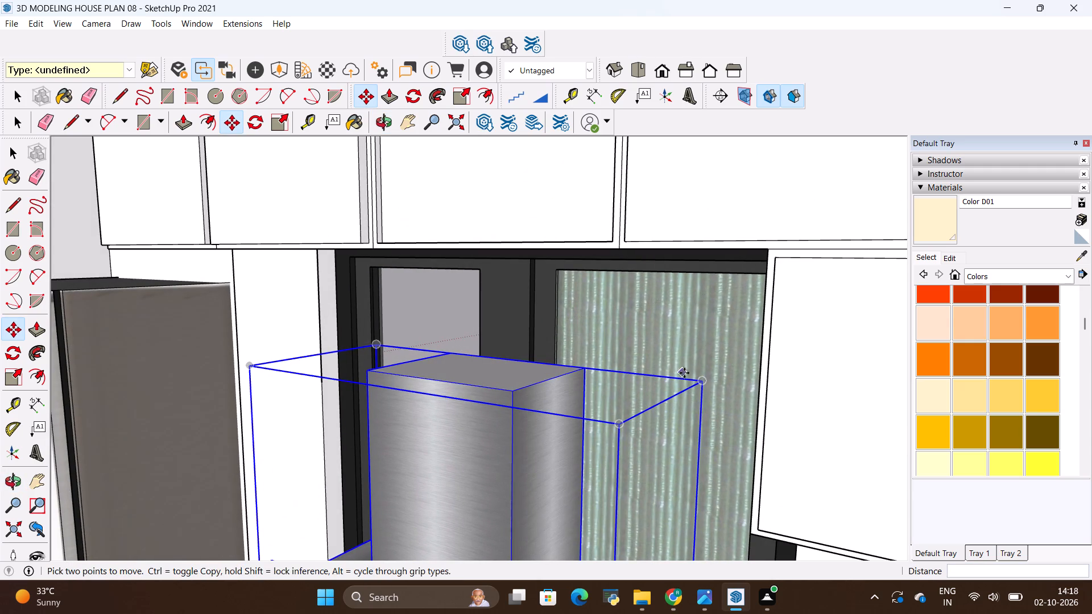
{"action": "left_click", "coordinate": [708, 384]}
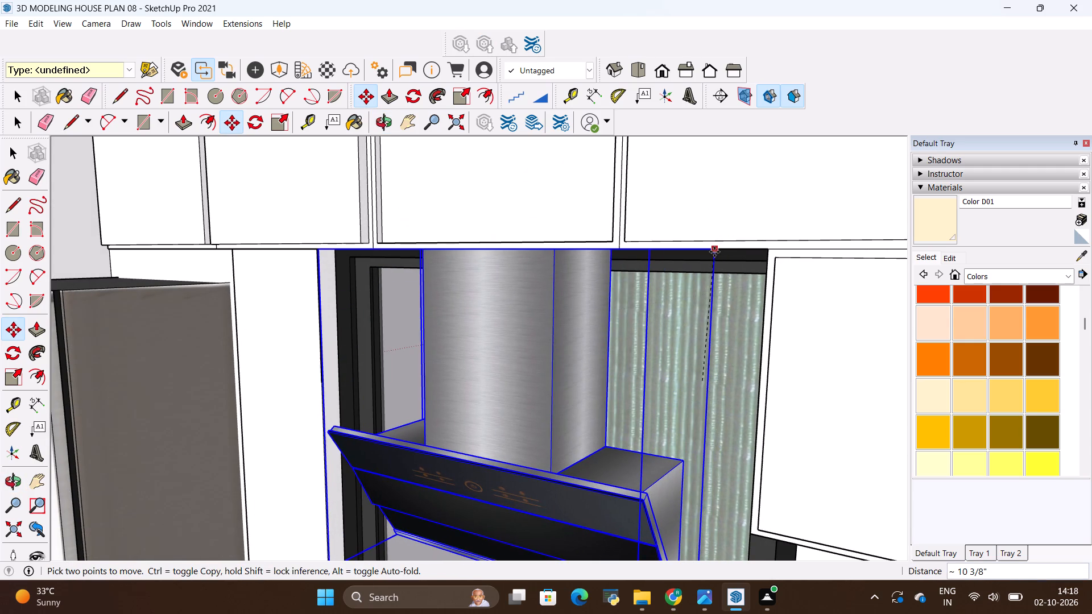
{"action": "left_click", "coordinate": [714, 252]}
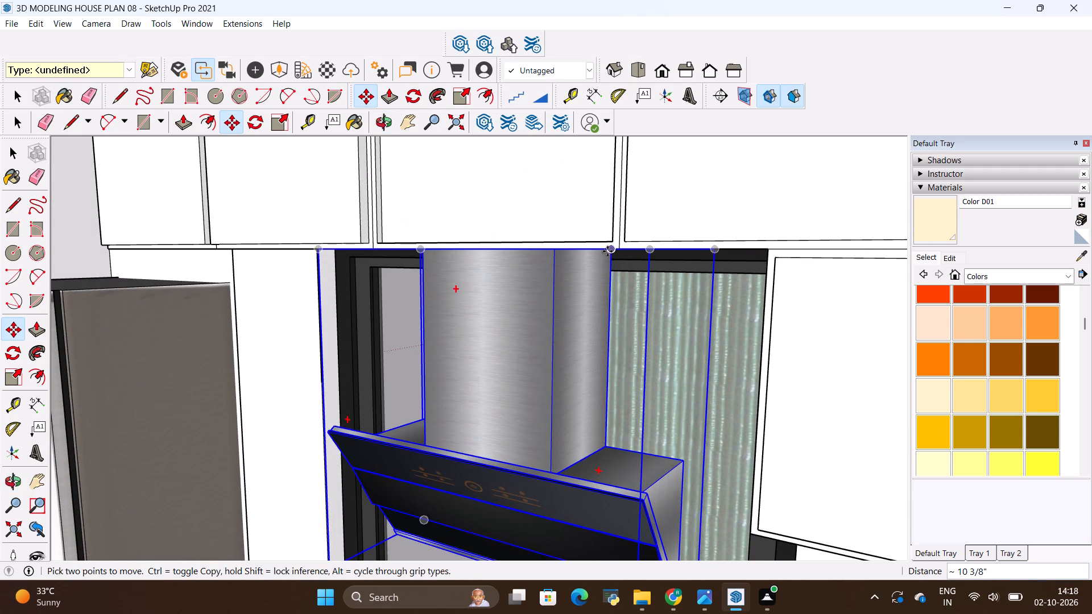
Move the chimney hood about 8 9/16" along the red axis, back beneath the wall cabinets toward the window wall.
{"action": "middle_click_drag", "start_coordinate": [606, 251], "coordinate": [572, 305]}
{"action": "left_click", "coordinate": [588, 364]}
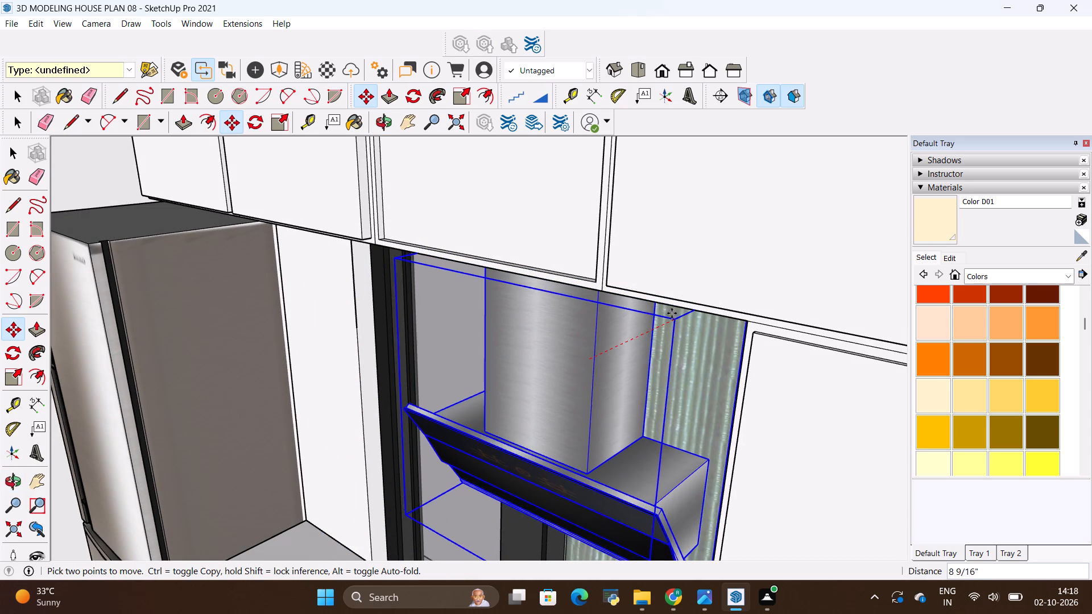
{"action": "left_click", "coordinate": [678, 308]}
Scale the chimney hood up uniformly by about 1.23 from its bottom front corner, keeping the opposite top back corner fixed.
{"action": "scroll", "coordinate": [622, 315], "scroll_direction": "down", "scroll_amount": 3}
{"action": "middle_click_drag", "start_coordinate": [628, 338], "coordinate": [780, 413]}
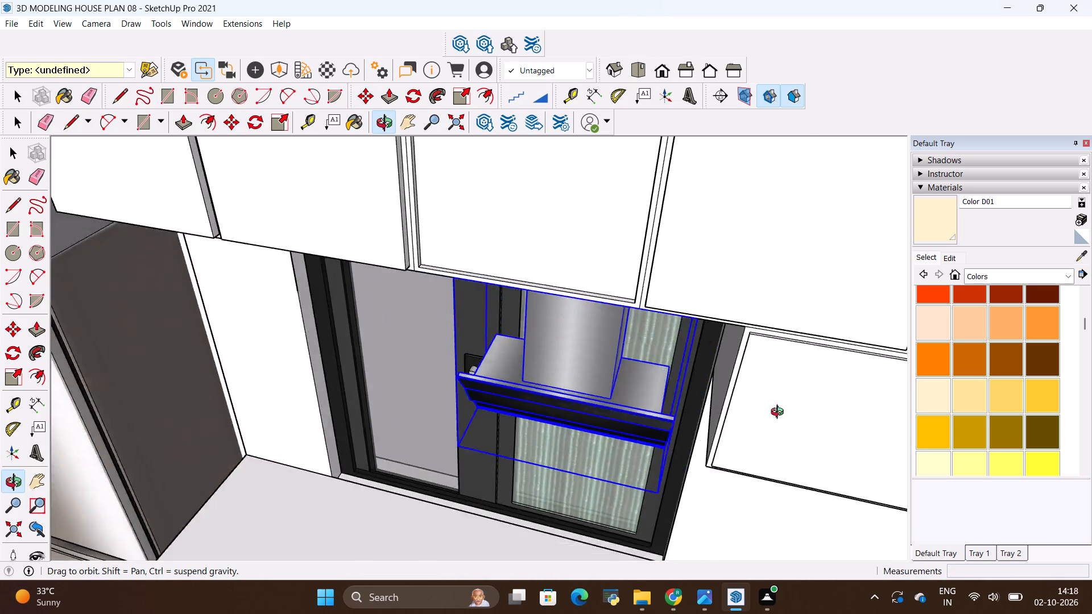
{"action": "middle_click_drag", "start_coordinate": [780, 413], "coordinate": [778, 211]}
{"action": "key", "text": "s"}
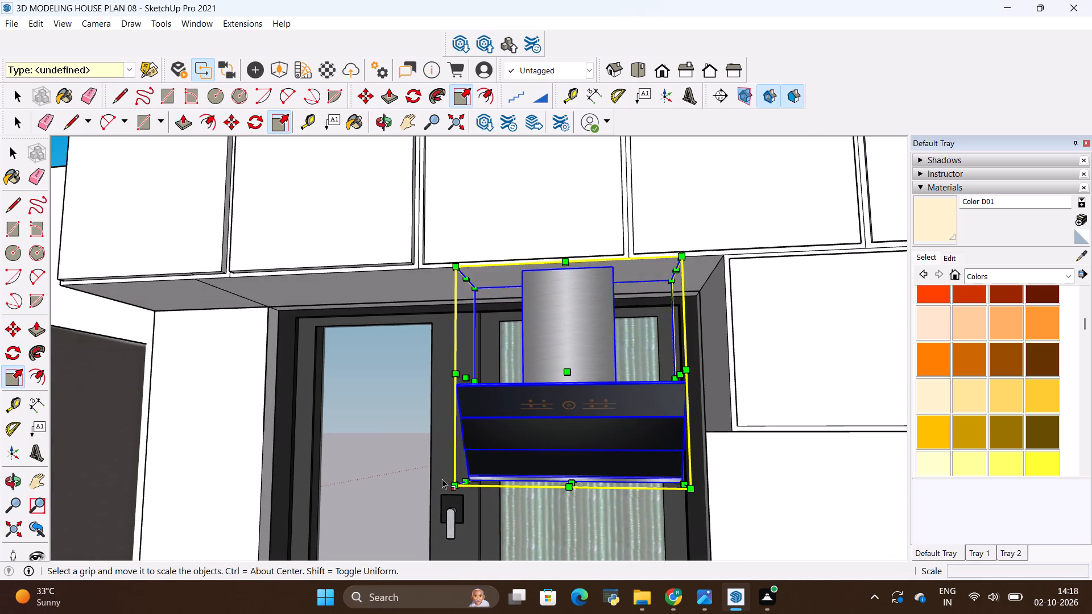
{"action": "left_click", "coordinate": [457, 480]}
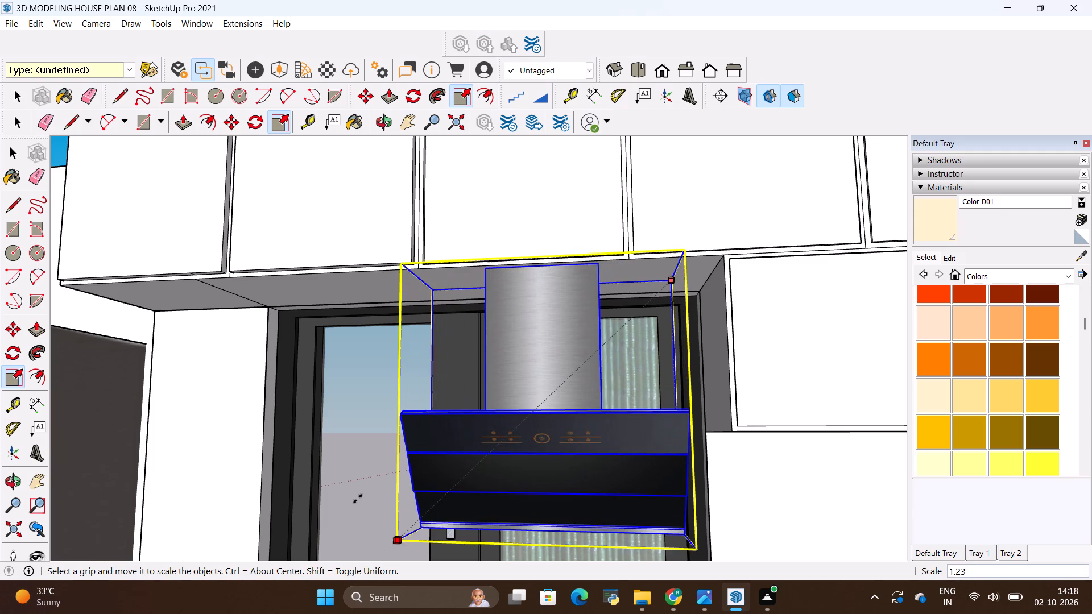
{"action": "left_click", "coordinate": [359, 499]}
Examine the chimney hood's size and fit beneath the wall cabinets from several views, leaving nothing selected.
{"action": "middle_click_drag", "start_coordinate": [606, 244], "coordinate": [542, 484]}
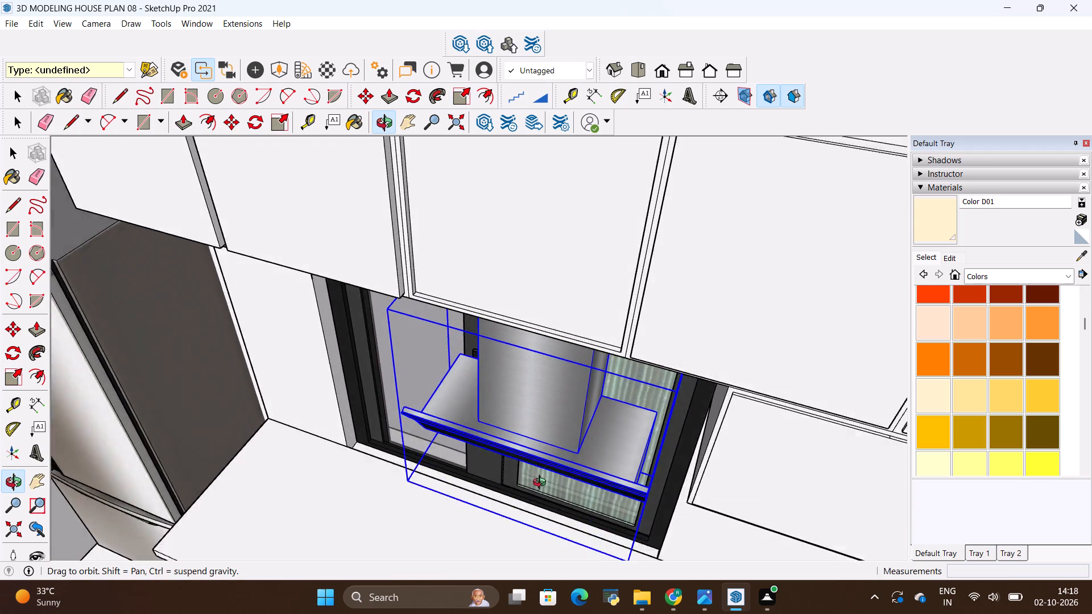
{"action": "middle_click_drag", "start_coordinate": [542, 484], "coordinate": [601, 524]}
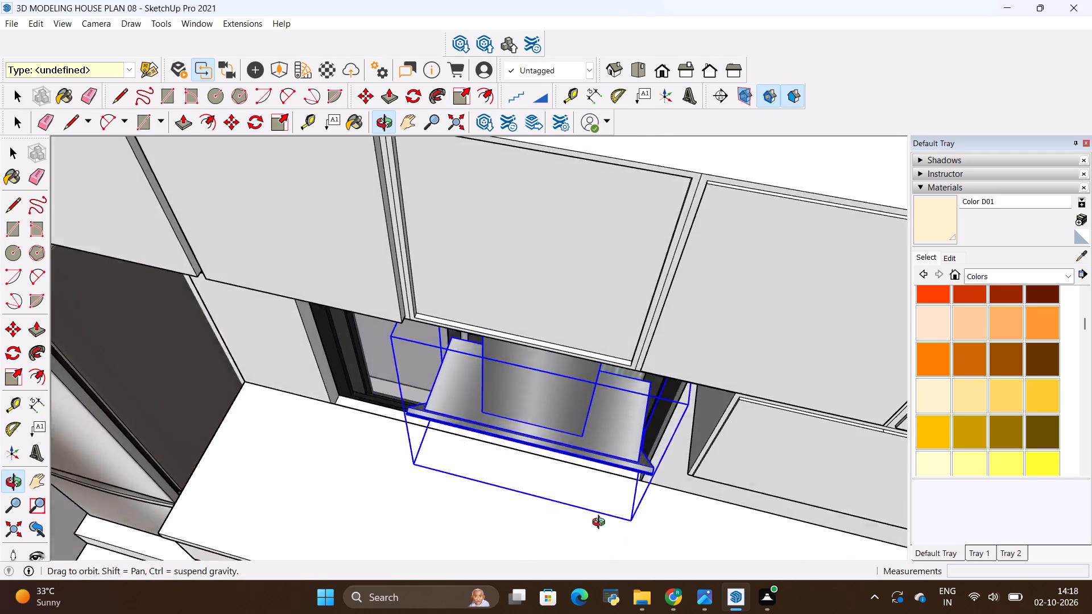
{"action": "middle_click_drag", "start_coordinate": [601, 524], "coordinate": [685, 314]}
{"action": "scroll", "coordinate": [607, 324], "scroll_direction": "down", "scroll_amount": 2}
{"action": "scroll", "coordinate": [541, 287], "scroll_direction": "down", "scroll_amount": 3}
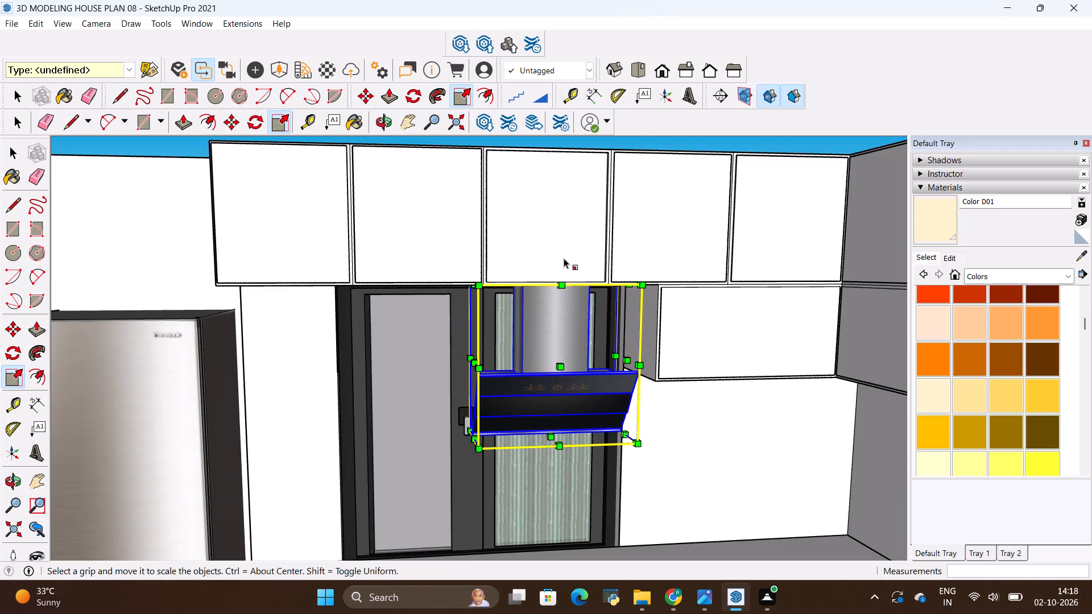
{"action": "scroll", "coordinate": [564, 258], "scroll_direction": "down", "scroll_amount": 2}
{"action": "scroll", "coordinate": [615, 352], "scroll_direction": "up", "scroll_amount": 13}
{"action": "scroll", "coordinate": [606, 304], "scroll_direction": "down", "scroll_amount": 6}
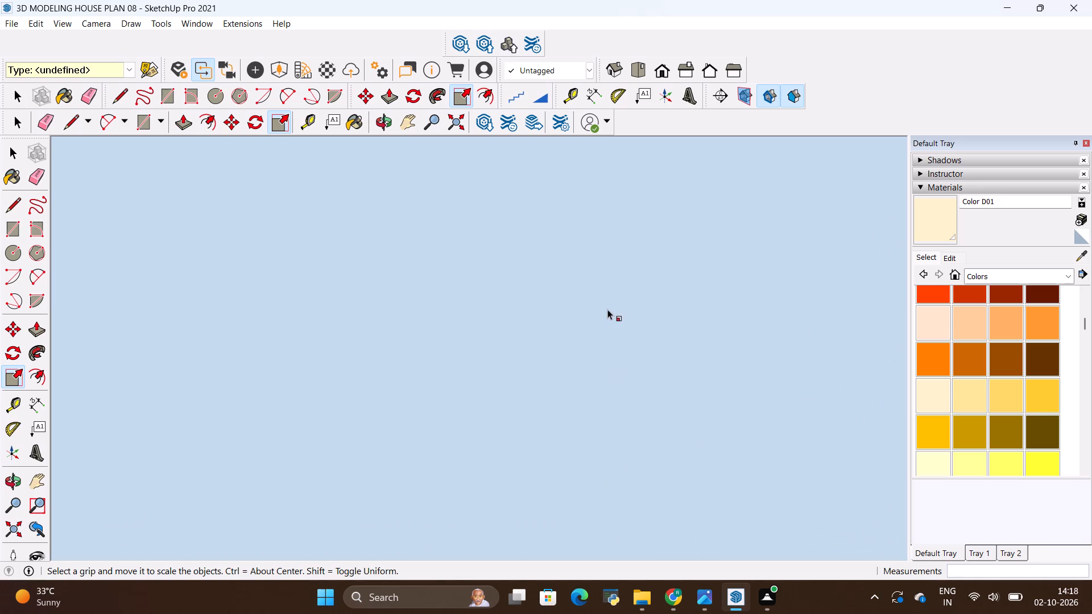
{"action": "scroll", "coordinate": [607, 309], "scroll_direction": "down", "scroll_amount": 20}
{"action": "scroll", "coordinate": [607, 309], "scroll_direction": "down", "scroll_amount": 20}
{"action": "scroll", "coordinate": [607, 309], "scroll_direction": "down", "scroll_amount": 13}
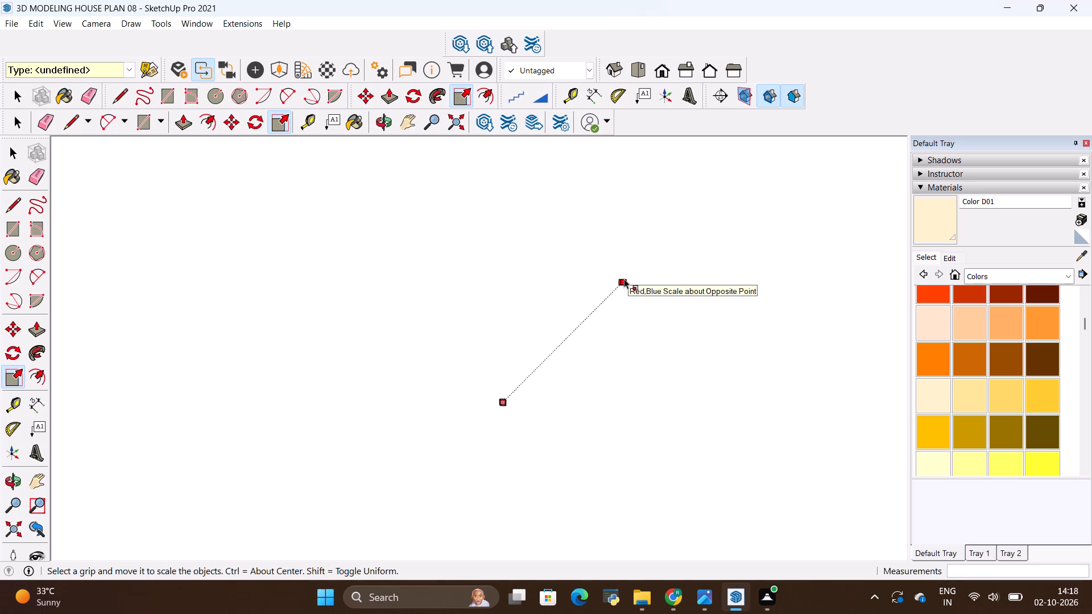
{"action": "scroll", "coordinate": [624, 279], "scroll_direction": "down", "scroll_amount": 20}
{"action": "scroll", "coordinate": [624, 279], "scroll_direction": "down", "scroll_amount": 20}
{"action": "scroll", "coordinate": [624, 279], "scroll_direction": "down", "scroll_amount": 12}
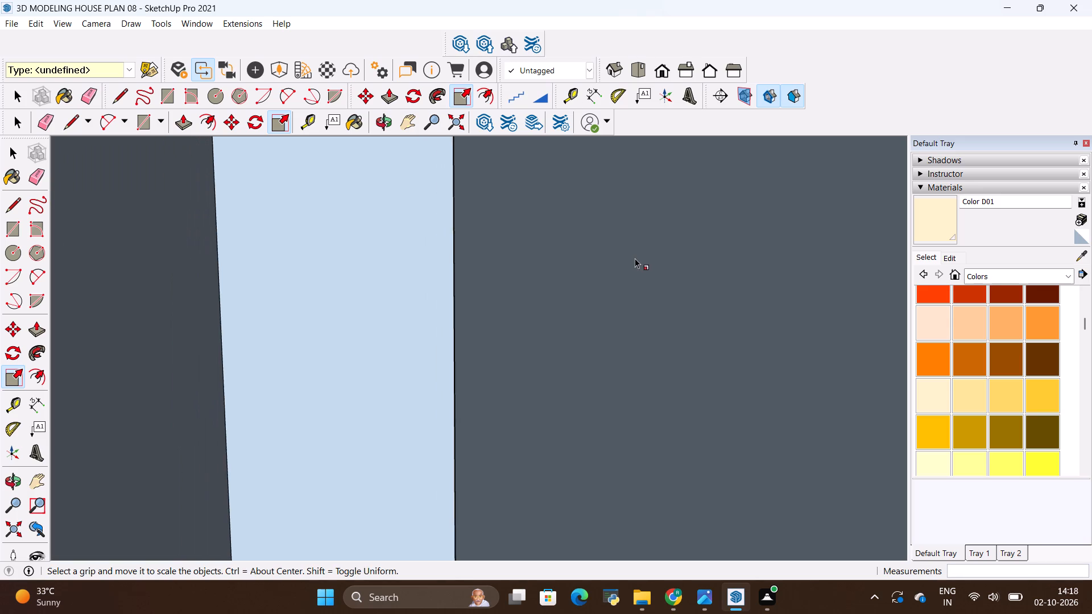
{"action": "scroll", "coordinate": [635, 258], "scroll_direction": "down", "scroll_amount": 20}
{"action": "scroll", "coordinate": [635, 258], "scroll_direction": "down", "scroll_amount": 20}
{"action": "scroll", "coordinate": [635, 258], "scroll_direction": "down", "scroll_amount": 10}
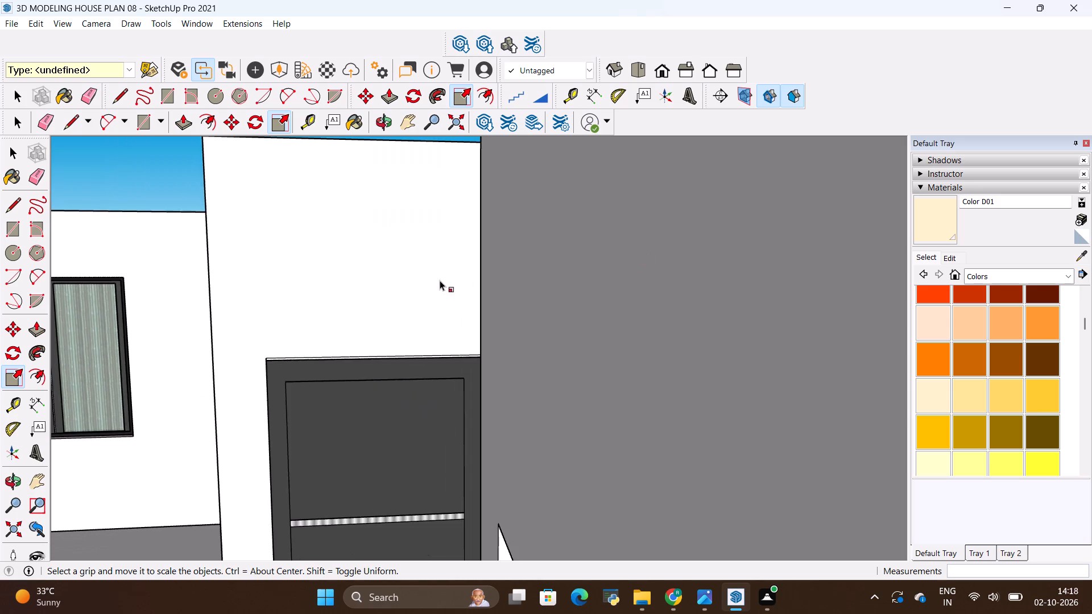
{"action": "scroll", "coordinate": [437, 282], "scroll_direction": "down", "scroll_amount": 7}
{"action": "scroll", "coordinate": [288, 228], "scroll_direction": "down", "scroll_amount": 20}
{"action": "scroll", "coordinate": [288, 228], "scroll_direction": "down", "scroll_amount": 15}
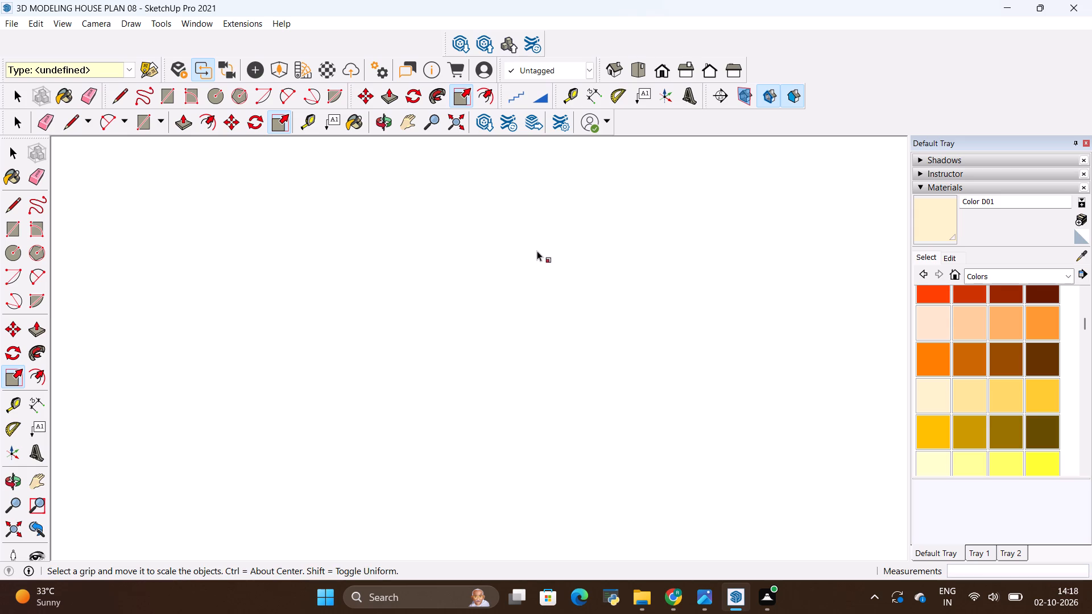
{"action": "scroll", "coordinate": [537, 251], "scroll_direction": "down", "scroll_amount": 17}
{"action": "scroll", "coordinate": [550, 239], "scroll_direction": "down", "scroll_amount": 16}
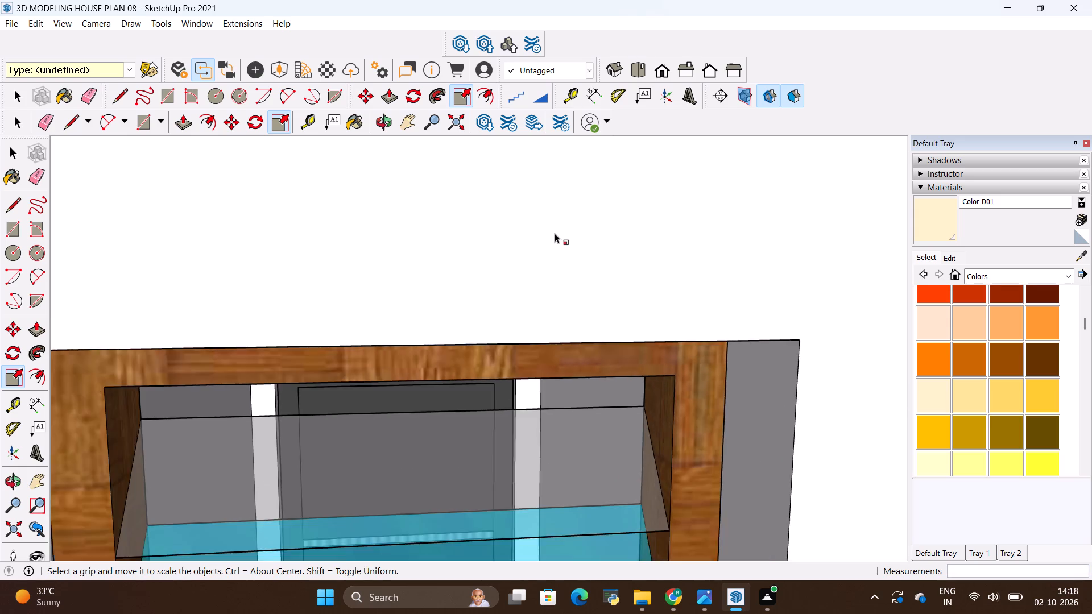
{"action": "scroll", "coordinate": [555, 233], "scroll_direction": "down", "scroll_amount": 20}
{"action": "scroll", "coordinate": [555, 233], "scroll_direction": "down", "scroll_amount": 6}
{"action": "scroll", "coordinate": [599, 208], "scroll_direction": "down", "scroll_amount": 1}
{"action": "middle_click_drag", "start_coordinate": [605, 218], "coordinate": [608, 316]}
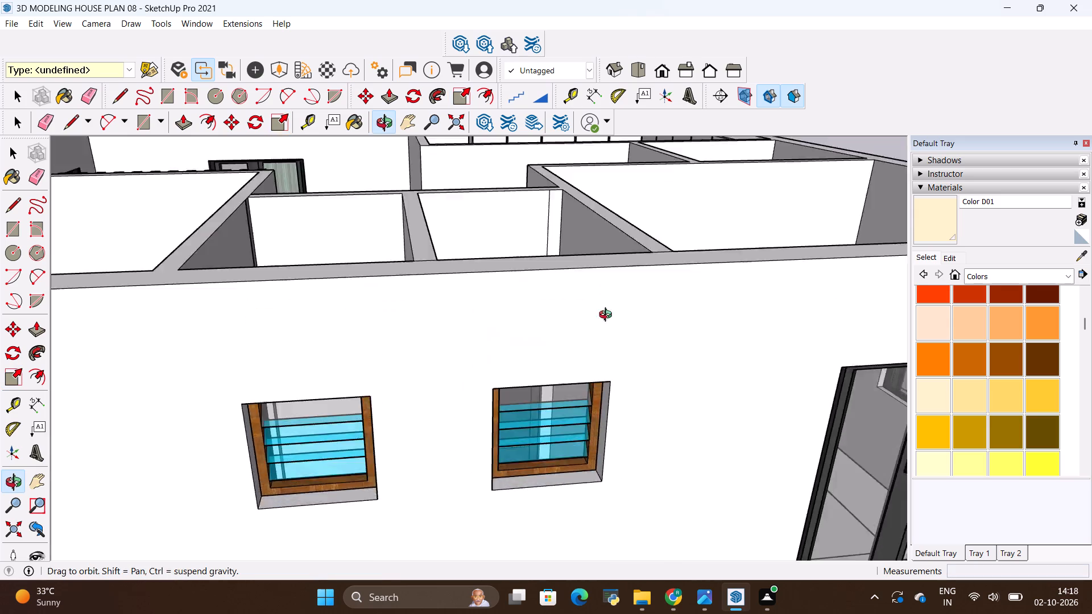
{"action": "middle_click_drag", "start_coordinate": [608, 316], "coordinate": [580, 402]}
{"action": "scroll", "coordinate": [579, 365], "scroll_direction": "down", "scroll_amount": 13}
{"action": "scroll", "coordinate": [594, 209], "scroll_direction": "down", "scroll_amount": 6}
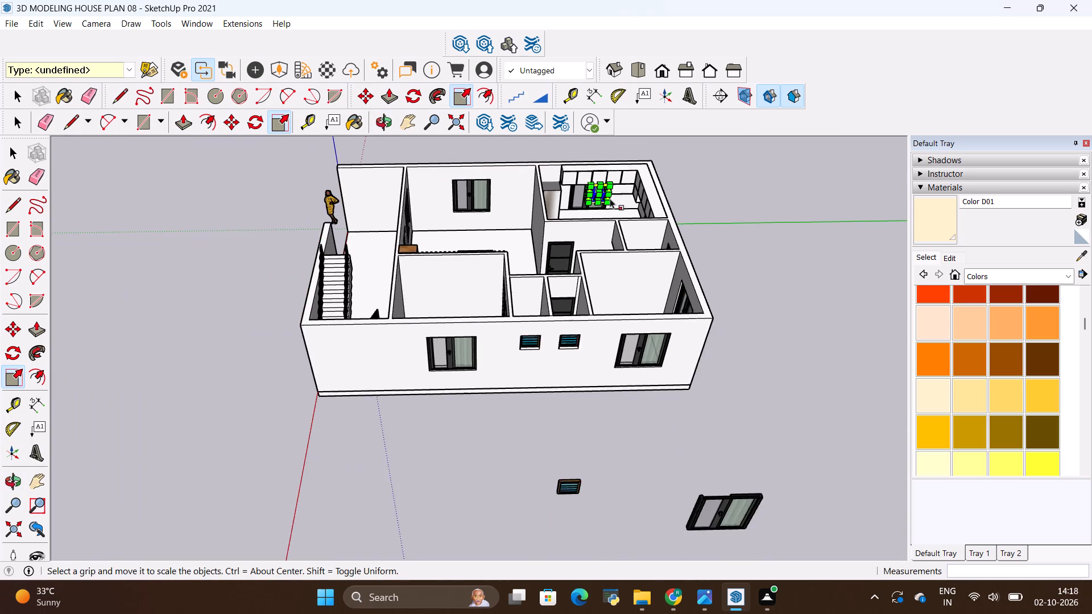
{"action": "scroll", "coordinate": [614, 136], "scroll_direction": "up", "scroll_amount": 15}
{"action": "middle_click_drag", "start_coordinate": [626, 254], "coordinate": [624, 180]}
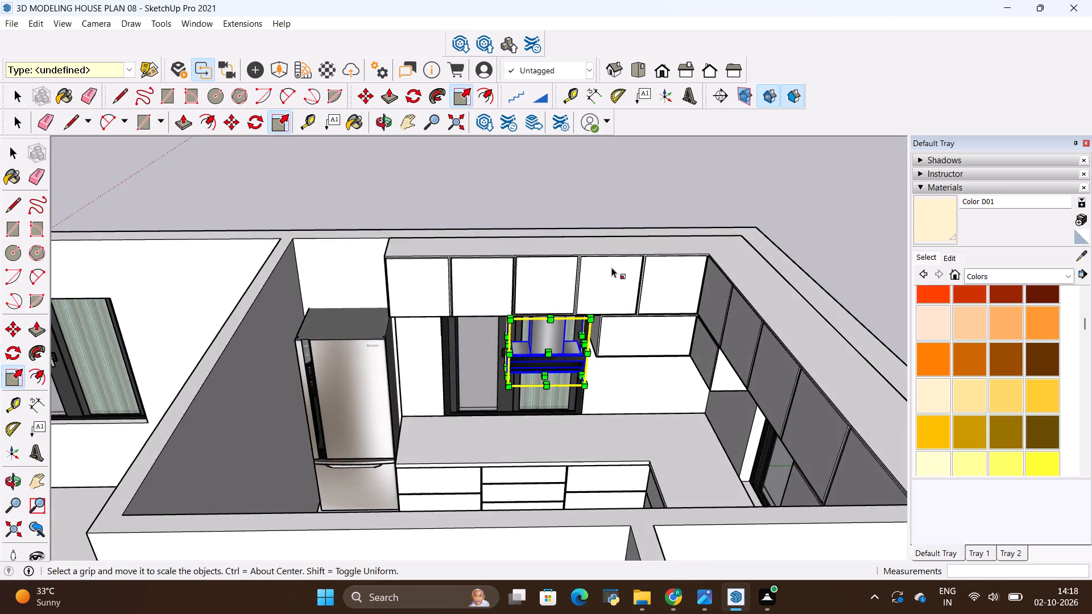
{"action": "middle_click_drag", "start_coordinate": [615, 300], "coordinate": [640, 241]}
{"action": "scroll", "coordinate": [589, 325], "scroll_direction": "up", "scroll_amount": 9}
{"action": "scroll", "coordinate": [572, 349], "scroll_direction": "down", "scroll_amount": 5}
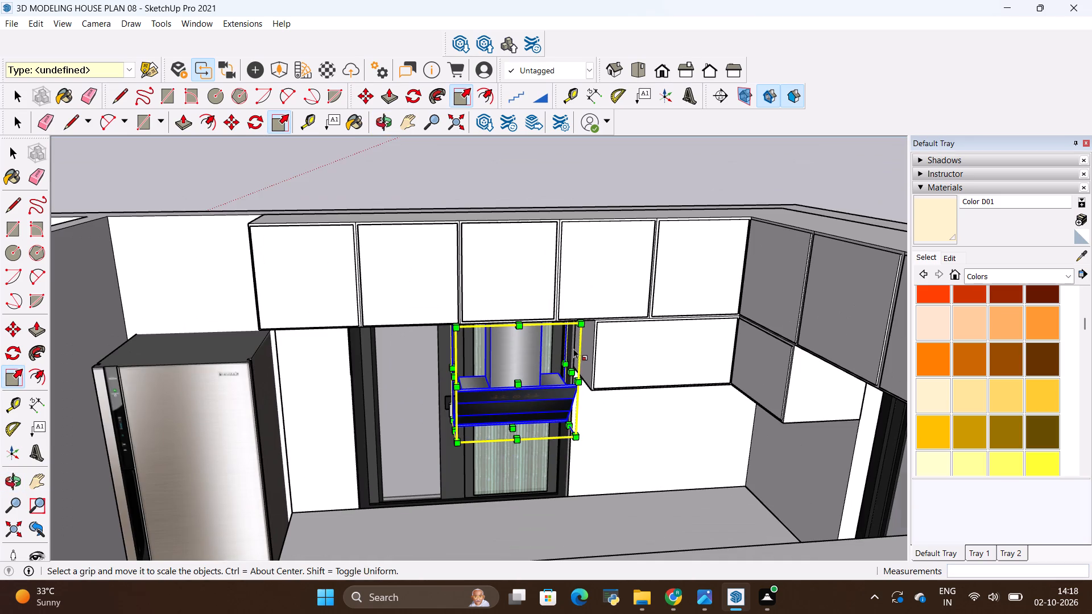
{"action": "key", "text": "space"}
{"action": "left_click", "coordinate": [548, 184]}
{"action": "scroll", "coordinate": [543, 351], "scroll_direction": "up", "scroll_amount": 2}
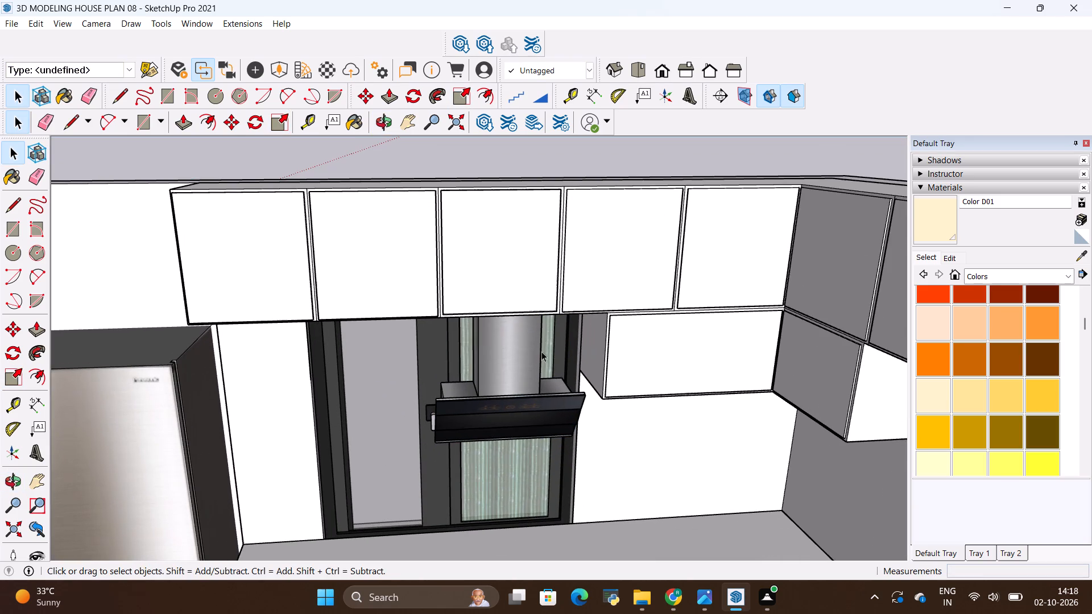
{"action": "left_click", "coordinate": [523, 360]}
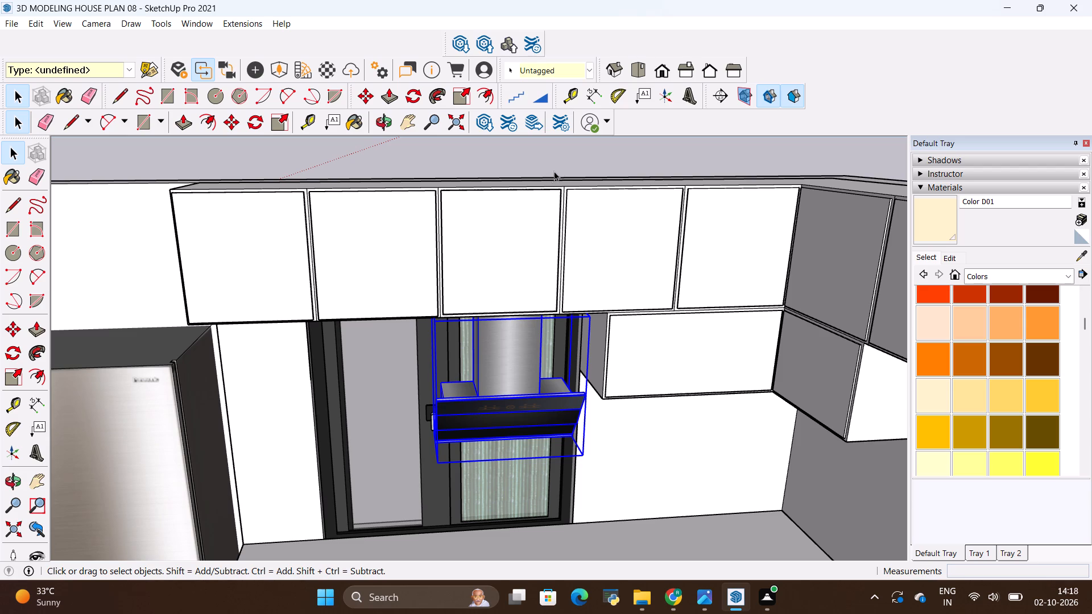
{"action": "key", "text": "space"}
{"action": "left_click", "coordinate": [524, 165]}
{"action": "scroll", "coordinate": [524, 377], "scroll_direction": "up", "scroll_amount": 2}
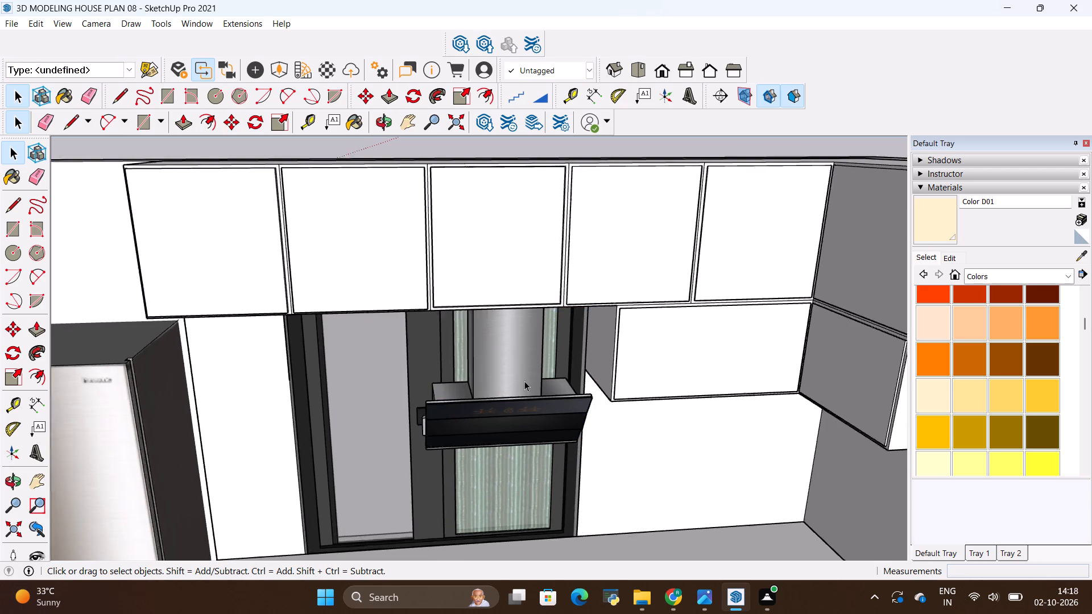
{"action": "scroll", "coordinate": [524, 381], "scroll_direction": "up", "scroll_amount": 2}
{"action": "scroll", "coordinate": [527, 342], "scroll_direction": "down", "scroll_amount": 9}
{"action": "middle_click_drag", "start_coordinate": [523, 374], "coordinate": [518, 429]}
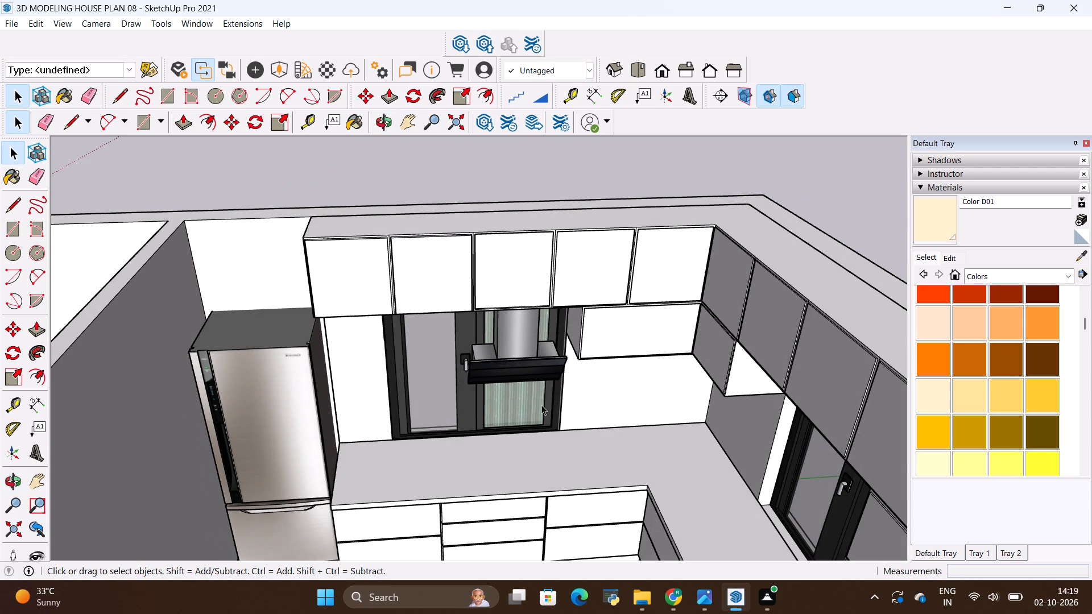
Import the Group_240 cooktop model from Downloads and place it on the kitchen countertop in front of the window.
{"action": "left_click", "coordinate": [21, 28]}
{"action": "left_click", "coordinate": [81, 255]}
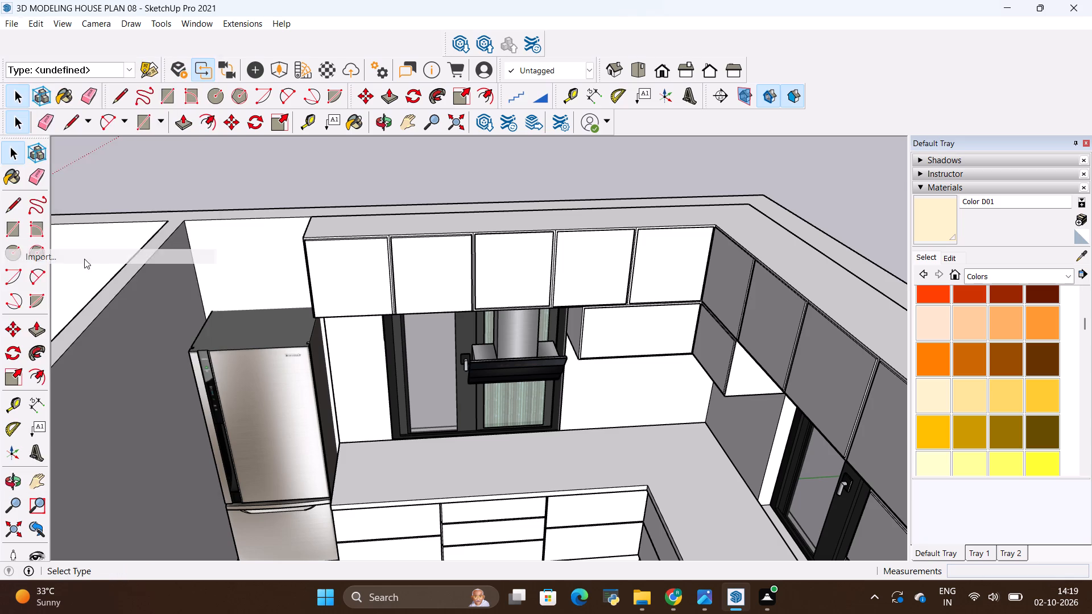
{"action": "scroll", "coordinate": [297, 224], "scroll_direction": "down", "scroll_amount": 3}
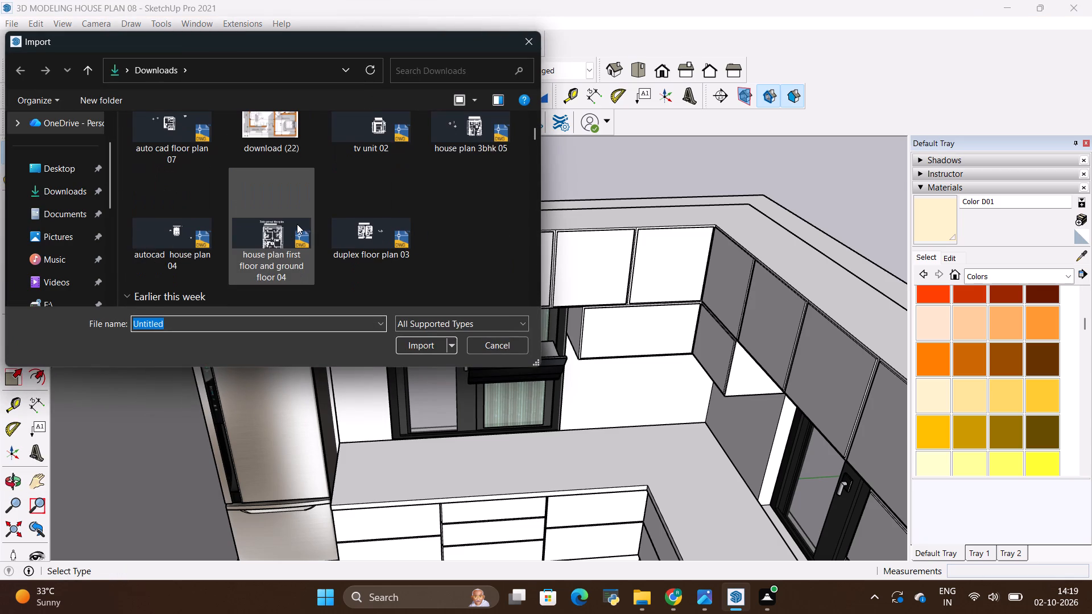
{"action": "scroll", "coordinate": [297, 223], "scroll_direction": "down", "scroll_amount": 2}
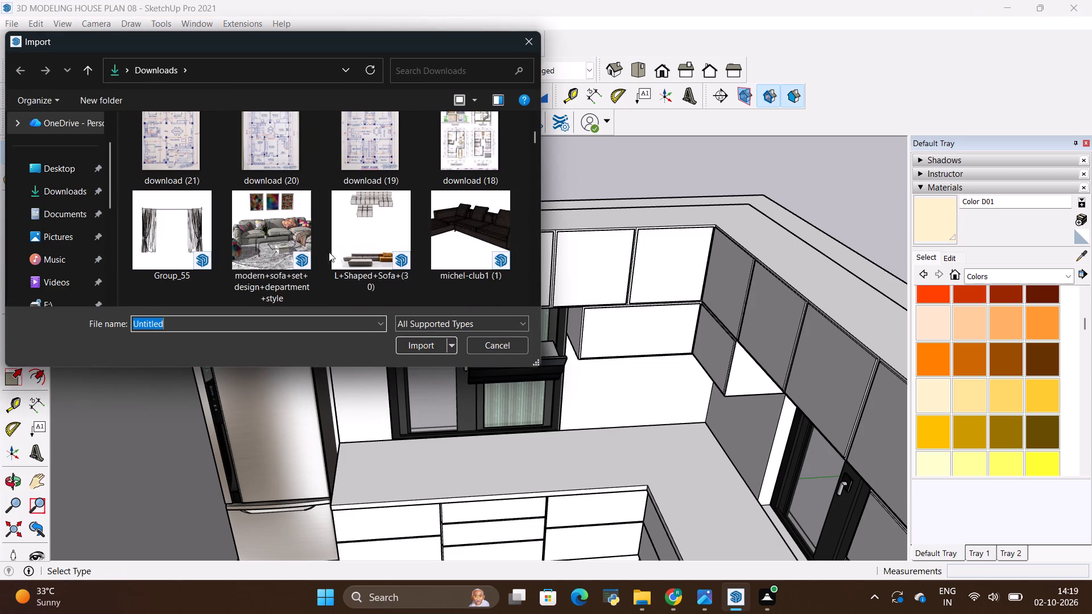
{"action": "scroll", "coordinate": [346, 234], "scroll_direction": "down", "scroll_amount": 3}
{"action": "scroll", "coordinate": [363, 222], "scroll_direction": "up", "scroll_amount": 3}
{"action": "scroll", "coordinate": [367, 221], "scroll_direction": "down", "scroll_amount": 1}
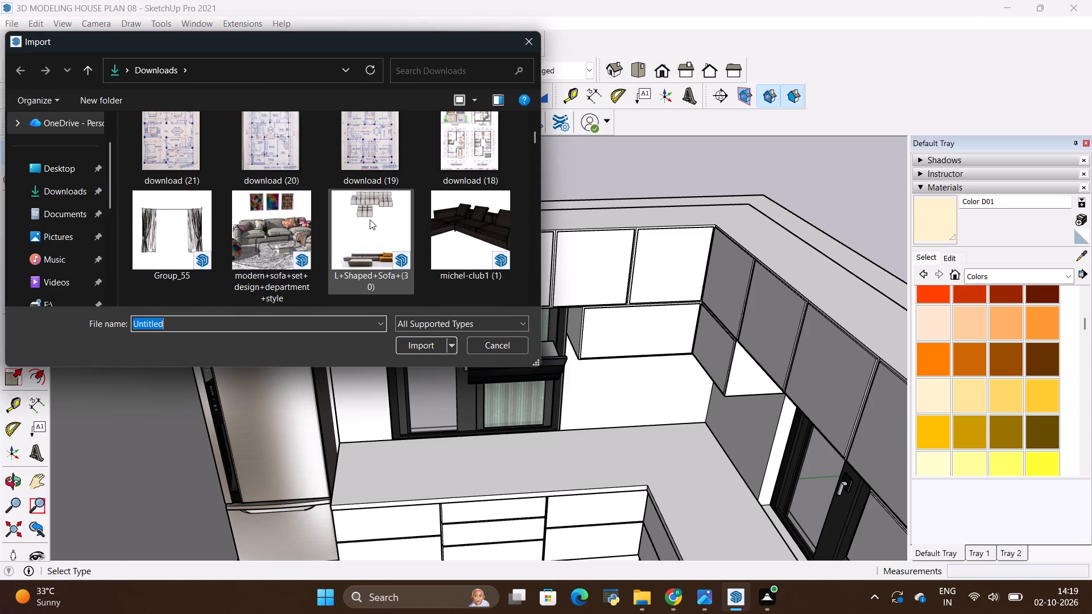
{"action": "scroll", "coordinate": [373, 218], "scroll_direction": "down", "scroll_amount": 8}
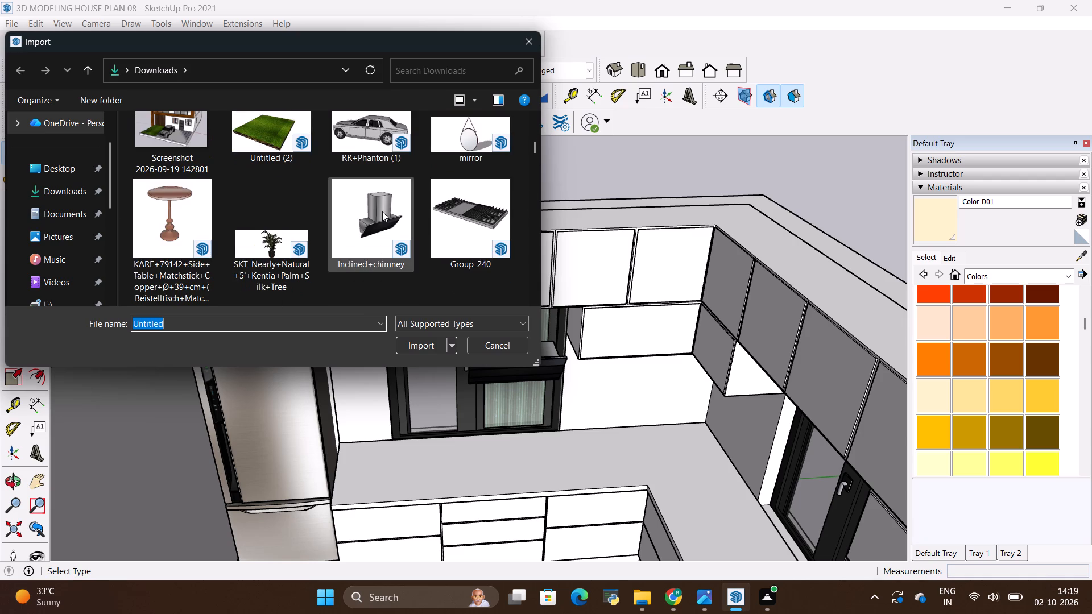
{"action": "left_click", "coordinate": [446, 205]}
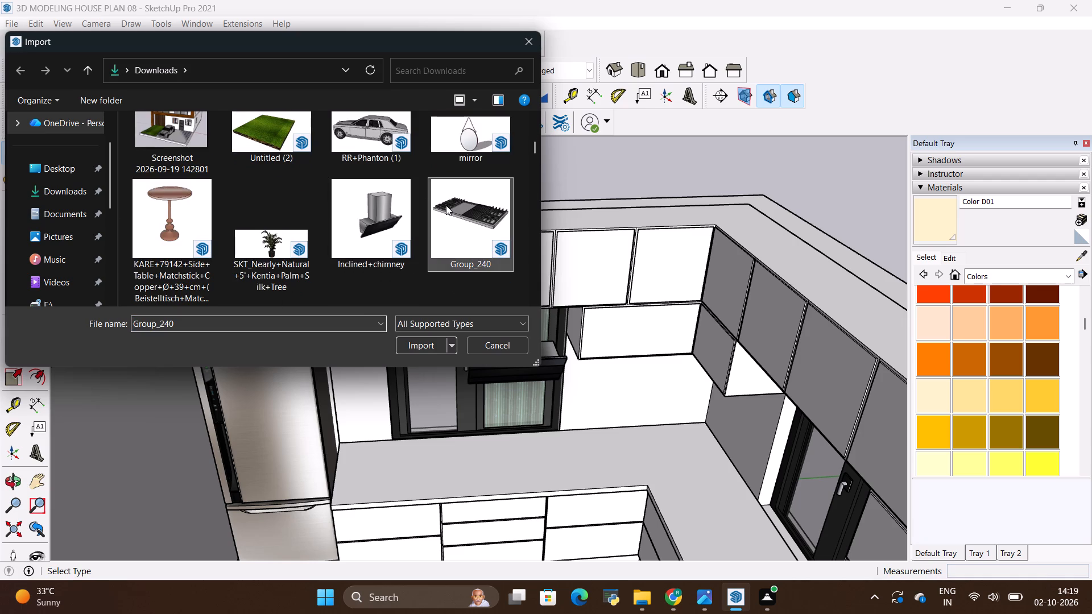
{"action": "left_click", "coordinate": [428, 346]}
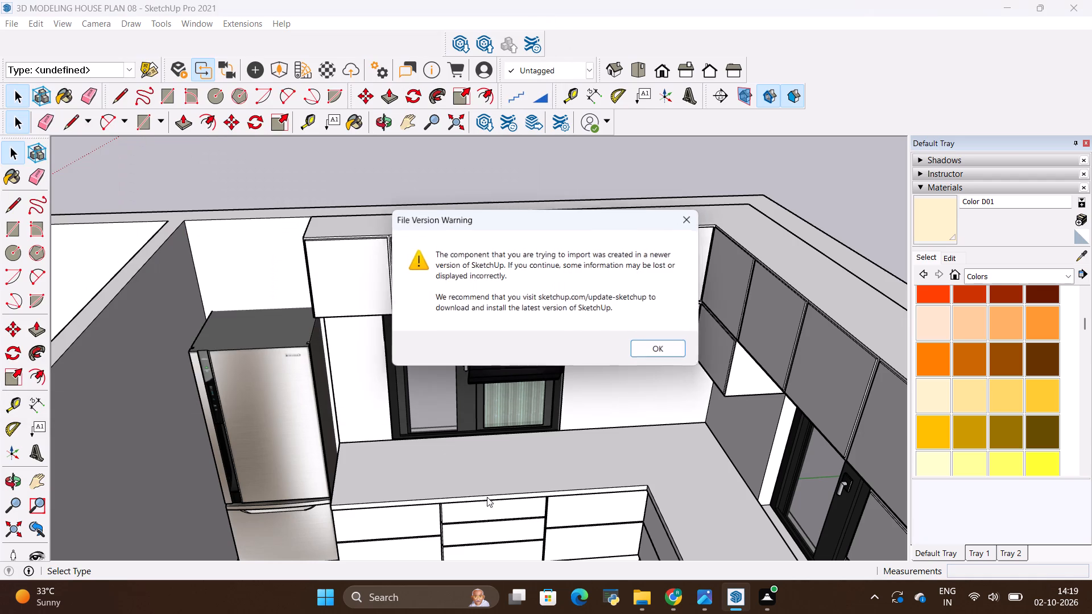
{"action": "left_click", "coordinate": [656, 347]}
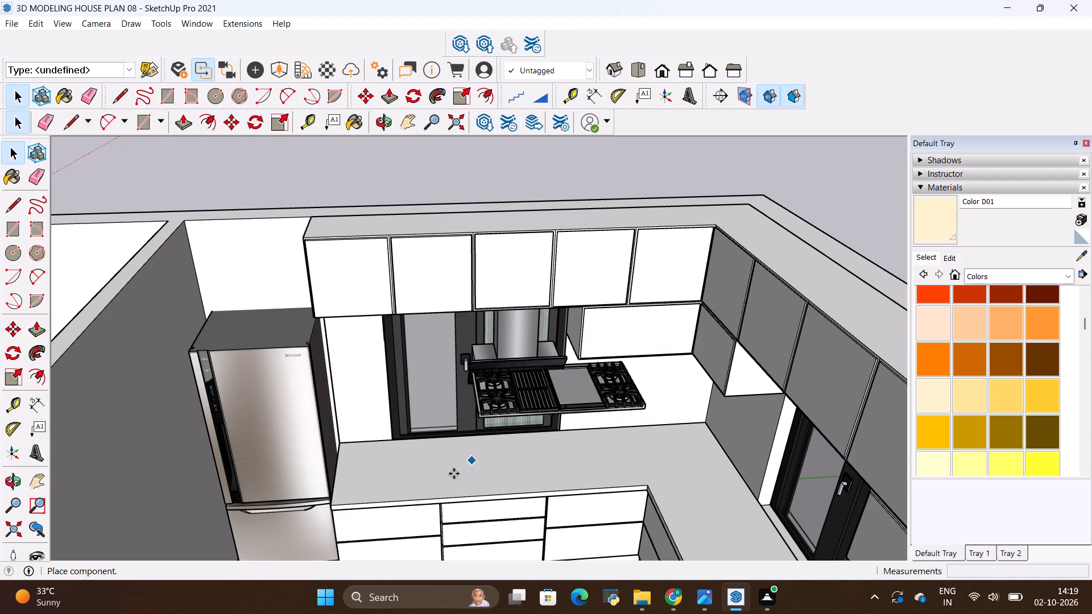
{"action": "left_click", "coordinate": [424, 530]}
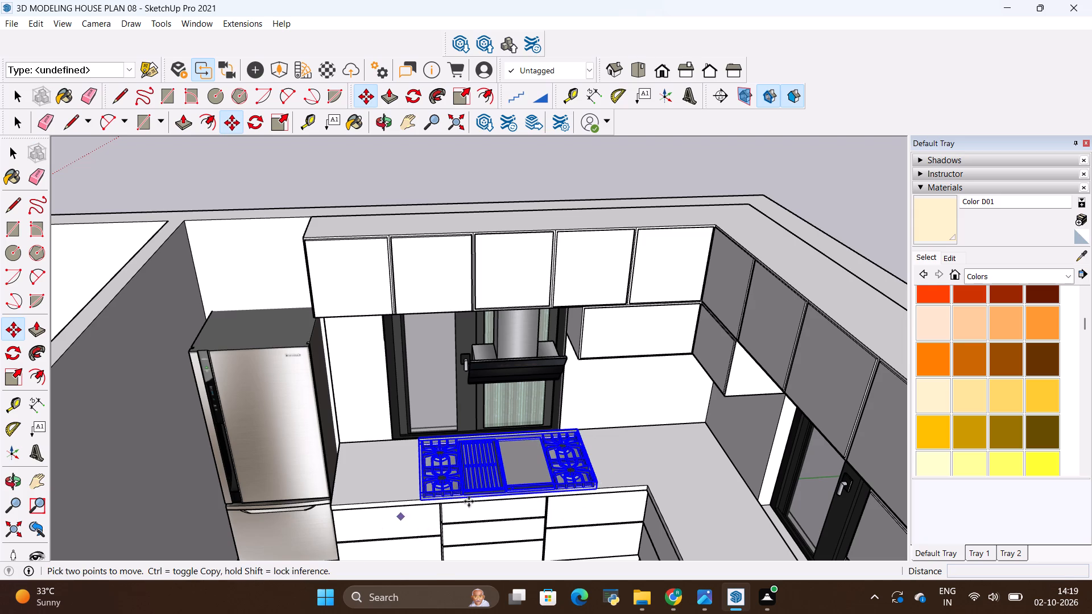
{"action": "key", "text": "space"}
{"action": "left_click", "coordinate": [621, 459]}
Move the cooktop by its lower back corner so it rests on the countertop against the window wall, beneath the chimney hood.
{"action": "middle_click_drag", "start_coordinate": [541, 501], "coordinate": [456, 486]}
{"action": "scroll", "coordinate": [497, 474], "scroll_direction": "up", "scroll_amount": 6}
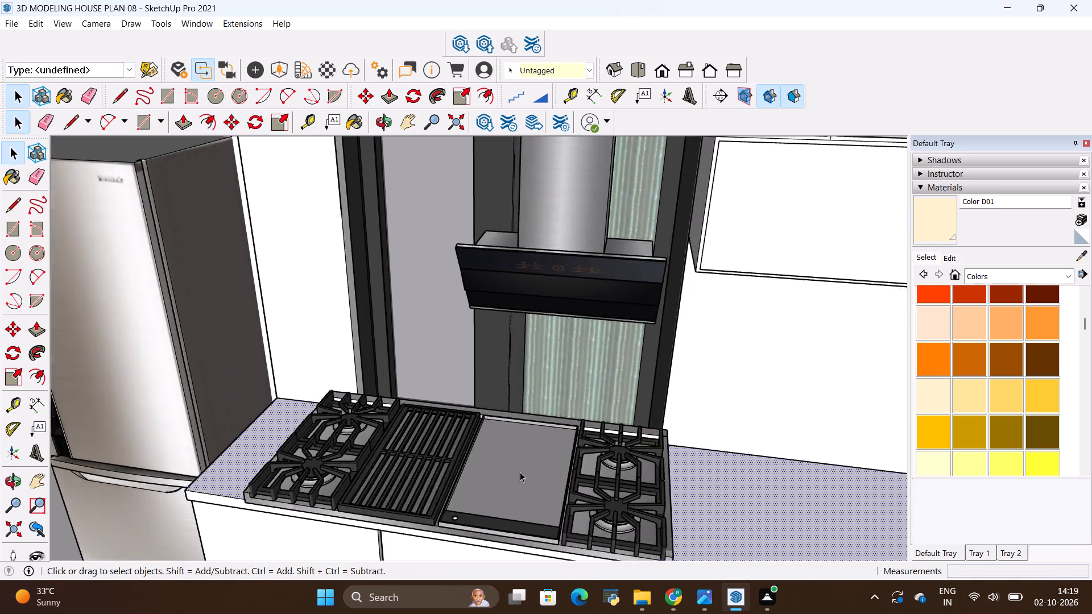
{"action": "scroll", "coordinate": [520, 472], "scroll_direction": "up", "scroll_amount": 6}
{"action": "scroll", "coordinate": [566, 441], "scroll_direction": "down", "scroll_amount": 8}
{"action": "middle_click_drag", "start_coordinate": [523, 410], "coordinate": [560, 453]}
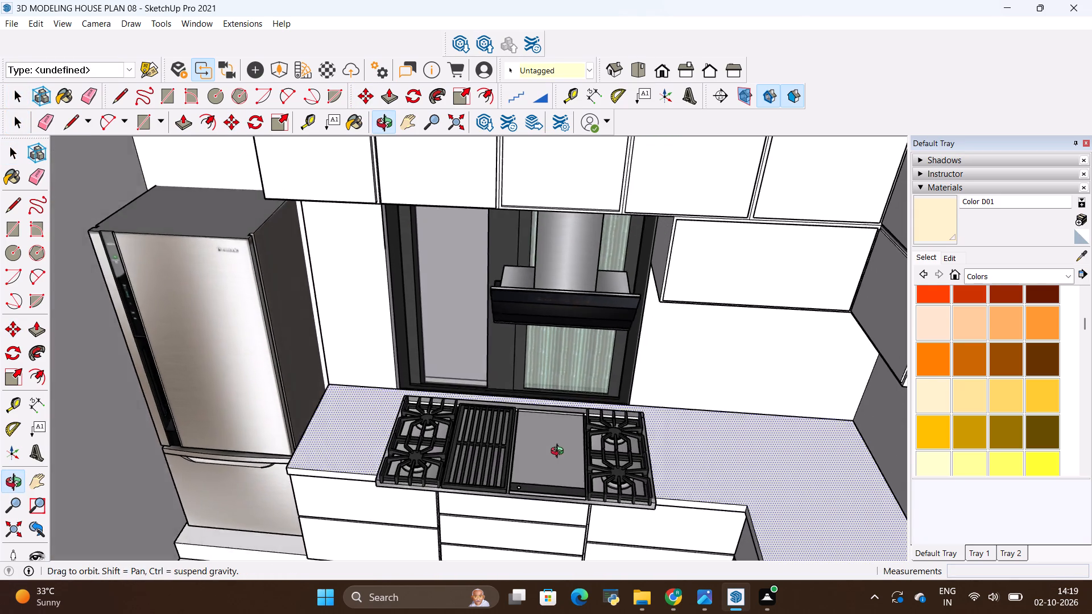
{"action": "middle_click_drag", "start_coordinate": [560, 453], "coordinate": [598, 476]}
{"action": "middle_click_drag", "start_coordinate": [670, 491], "coordinate": [435, 440]}
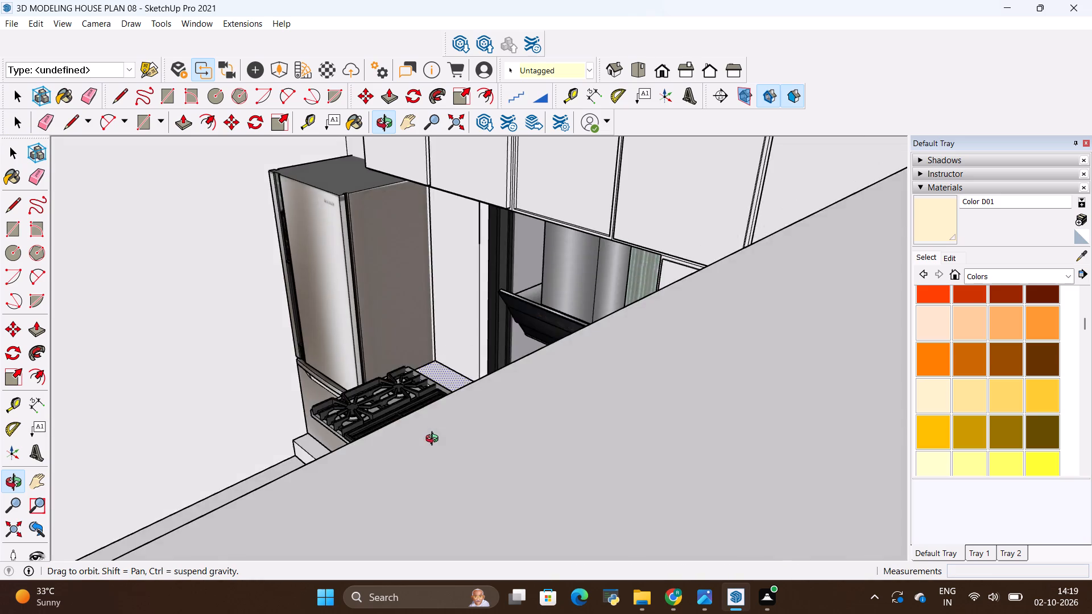
{"action": "middle_click_drag", "start_coordinate": [435, 440], "coordinate": [485, 551]}
{"action": "scroll", "coordinate": [508, 549], "scroll_direction": "up", "scroll_amount": 8}
{"action": "middle_click_drag", "start_coordinate": [553, 507], "coordinate": [528, 440]}
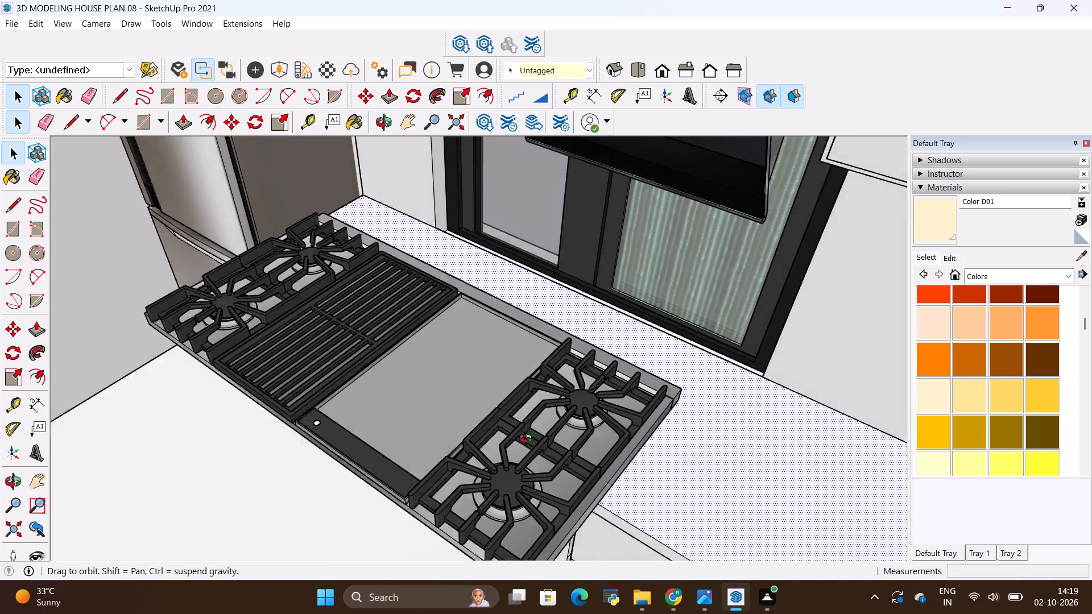
{"action": "middle_click_drag", "start_coordinate": [528, 440], "coordinate": [434, 349]}
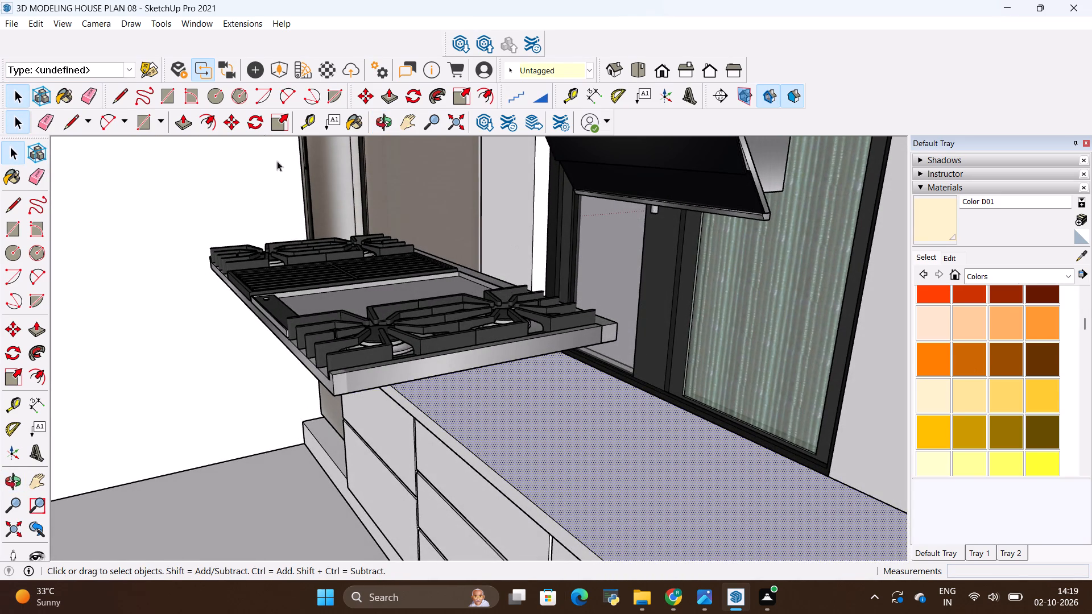
{"action": "left_click", "coordinate": [388, 324]}
{"action": "key", "text": "m"}
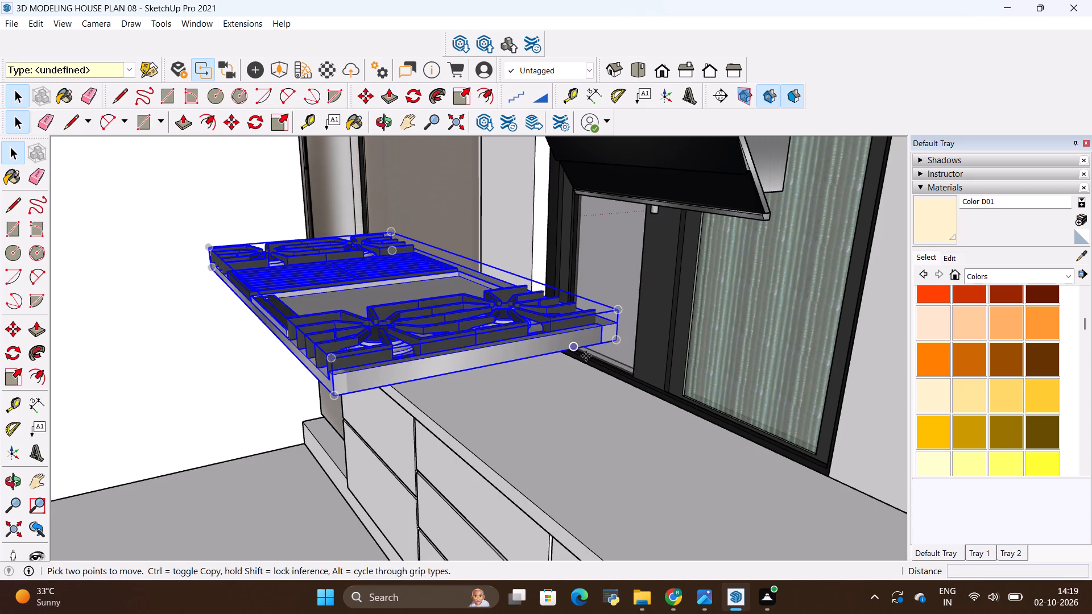
{"action": "left_click_drag", "start_coordinate": [620, 342], "coordinate": [621, 347]}
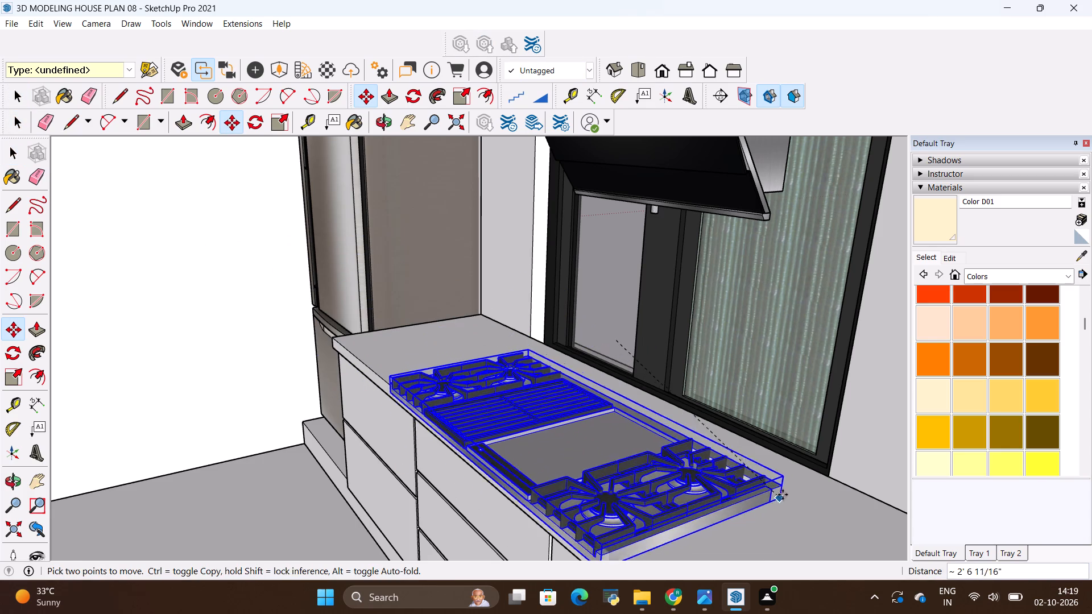
{"action": "left_click", "coordinate": [799, 475]}
{"action": "scroll", "coordinate": [192, 358], "scroll_direction": "down", "scroll_amount": 1}
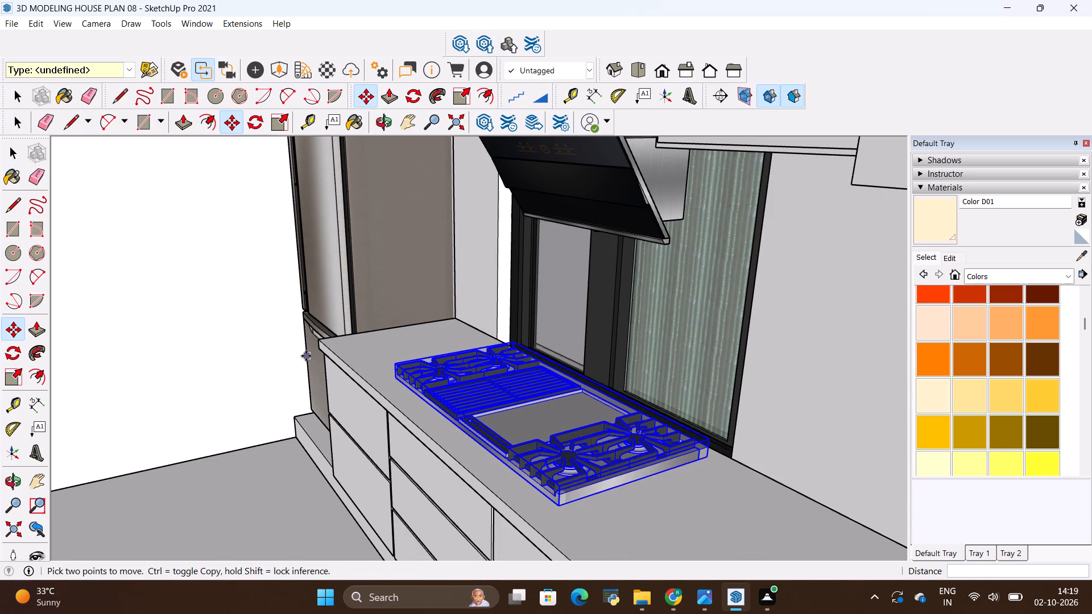
{"action": "key", "text": "space"}
{"action": "left_click", "coordinate": [245, 341]}
Move the cooktop about 10 1/8" along the countertop, away from the refrigerator, to line it up beneath the chimney hood.
{"action": "middle_click_drag", "start_coordinate": [246, 347], "coordinate": [530, 545]}
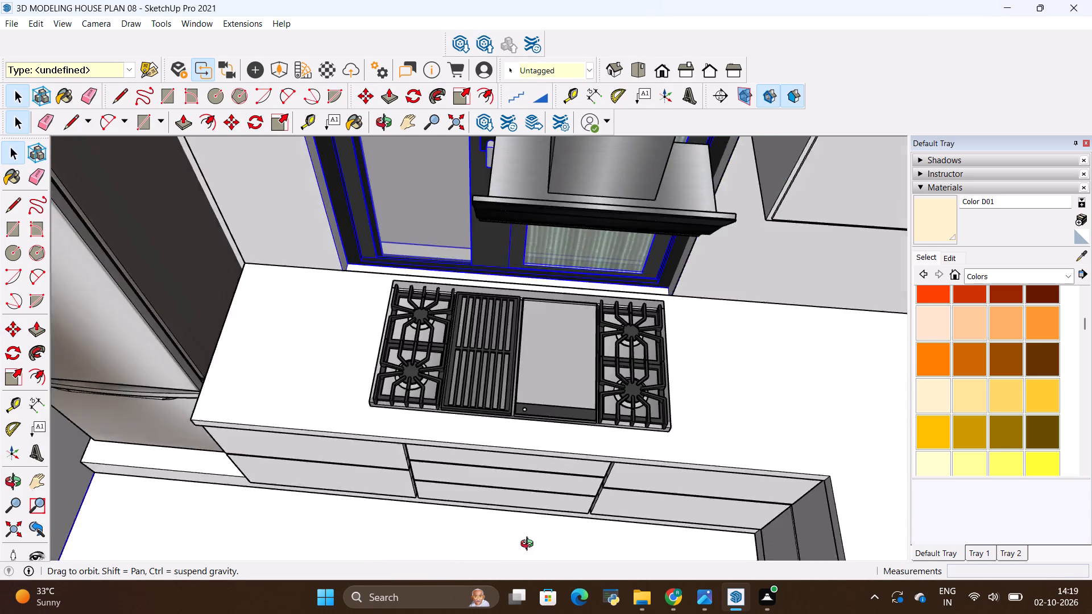
{"action": "middle_click_drag", "start_coordinate": [530, 545], "coordinate": [552, 545]}
{"action": "scroll", "coordinate": [545, 484], "scroll_direction": "down", "scroll_amount": 10}
{"action": "middle_click_drag", "start_coordinate": [547, 478], "coordinate": [572, 374]}
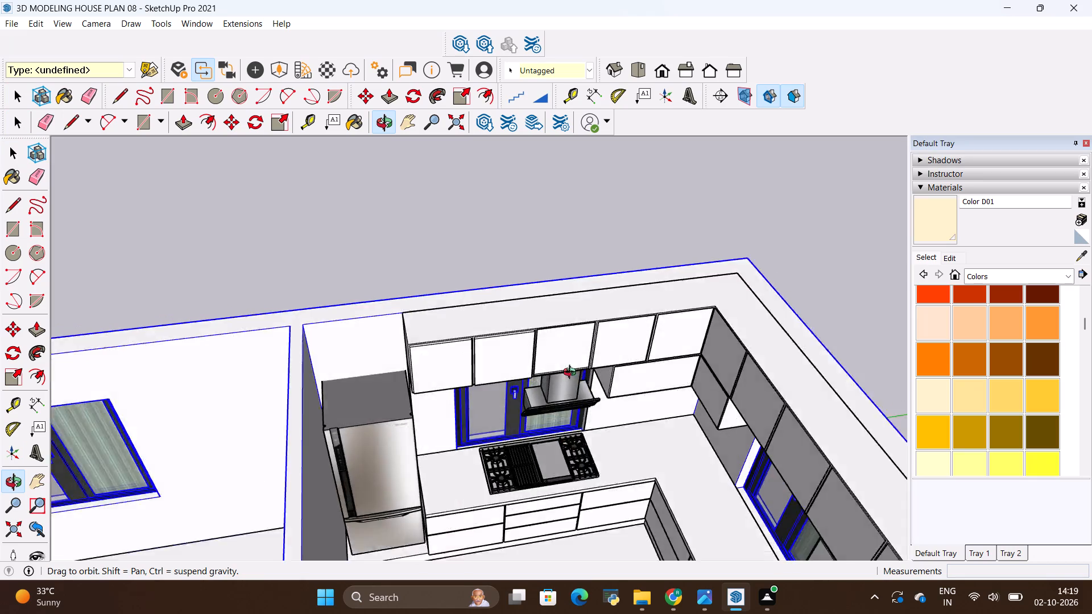
{"action": "middle_click_drag", "start_coordinate": [572, 374], "coordinate": [523, 291]}
{"action": "scroll", "coordinate": [528, 417], "scroll_direction": "up", "scroll_amount": 3}
{"action": "scroll", "coordinate": [508, 410], "scroll_direction": "down", "scroll_amount": 3}
{"action": "middle_click_drag", "start_coordinate": [515, 432], "coordinate": [513, 518]}
{"action": "scroll", "coordinate": [574, 464], "scroll_direction": "up", "scroll_amount": 3}
{"action": "key", "text": "space"}
{"action": "left_click", "coordinate": [565, 463]}
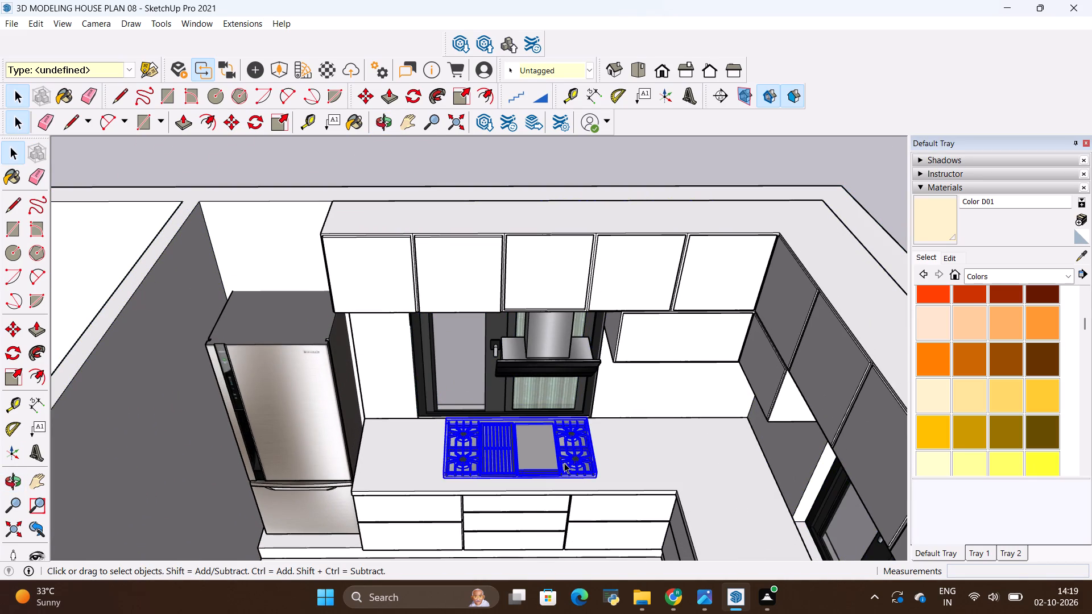
{"action": "key", "text": "m"}
{"action": "left_click", "coordinate": [599, 484]}
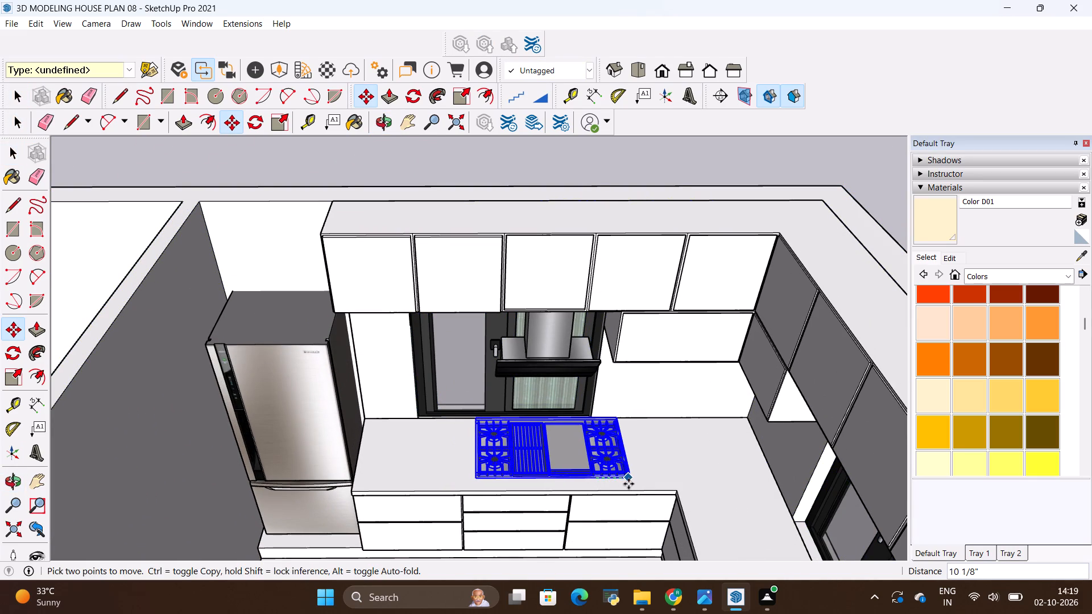
{"action": "left_click", "coordinate": [628, 484]}
Scale the cooktop up uniformly by about 1.15 from its front corner nearest the refrigerator, keeping the opposite back corner fixed.
{"action": "key", "text": "s"}
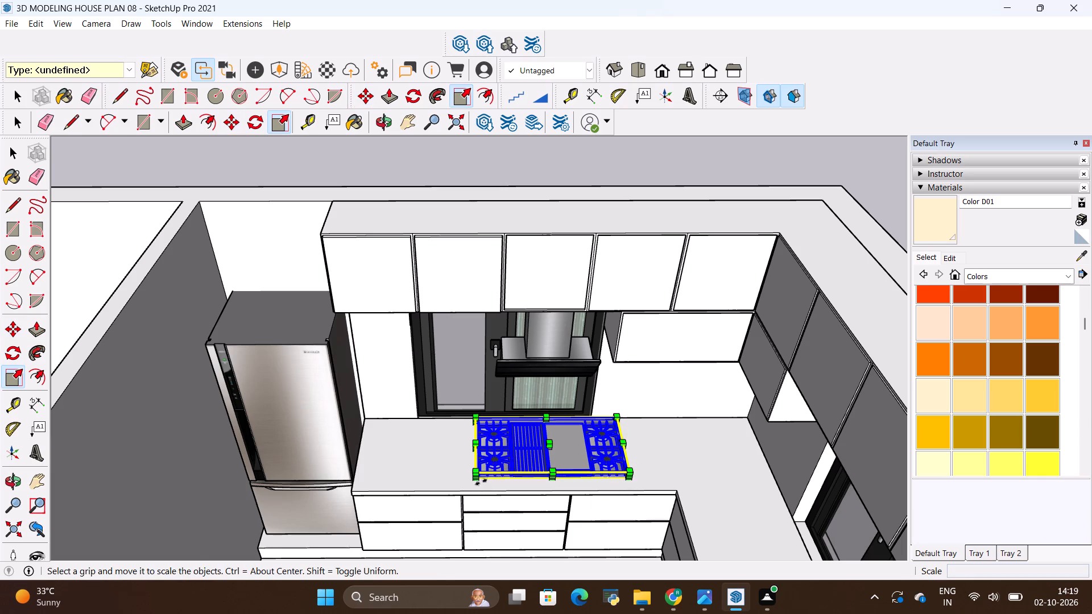
{"action": "left_click", "coordinate": [473, 478]}
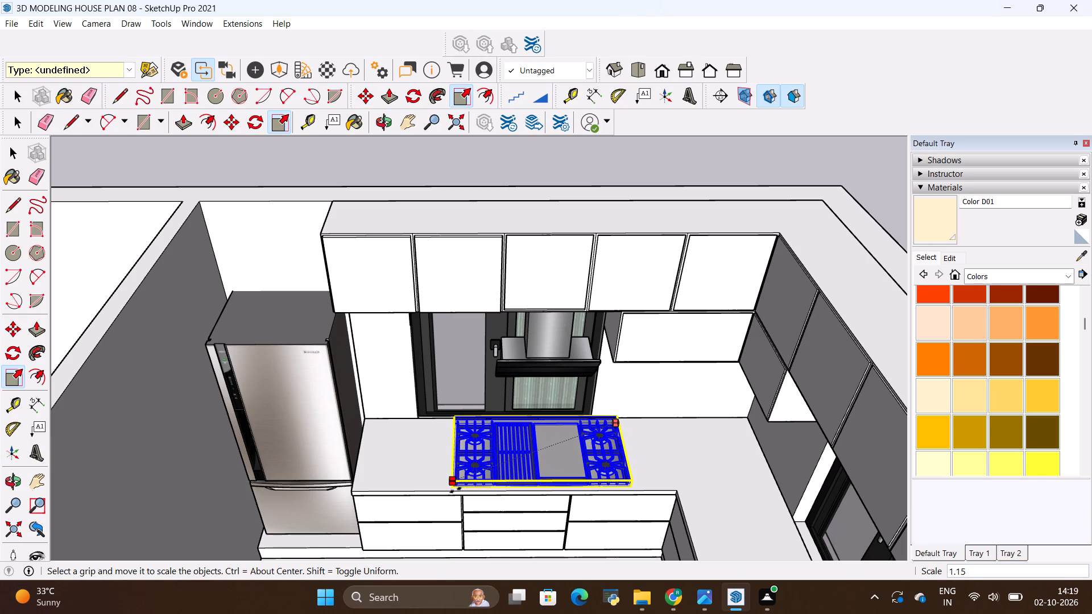
{"action": "left_click", "coordinate": [456, 490]}
{"action": "key", "text": "space"}
{"action": "left_click", "coordinate": [405, 463]}
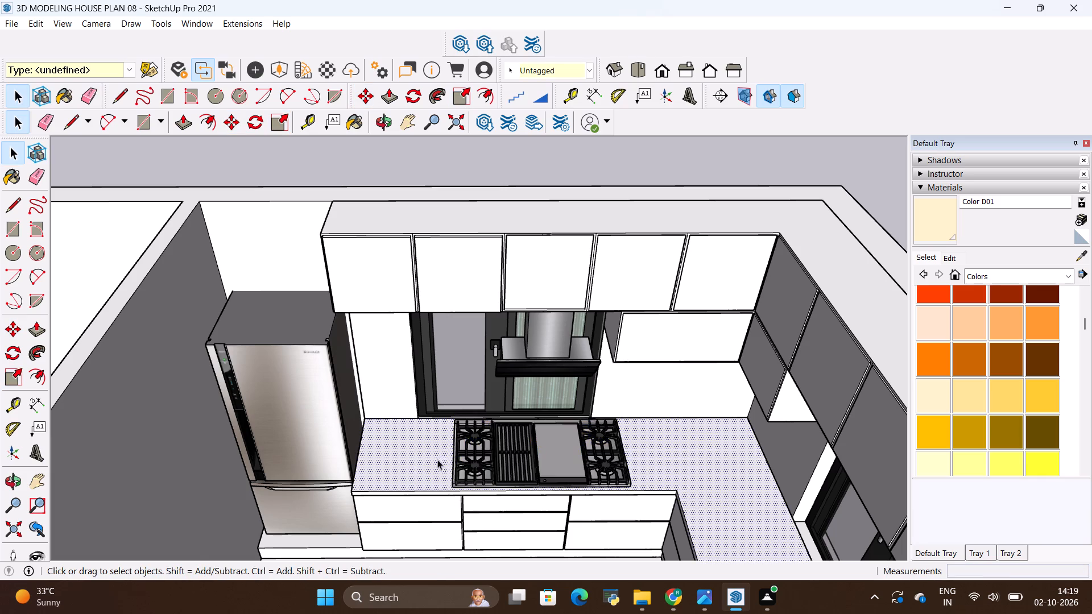
Examine the cooktop's size and fit on the counter and the overall kitchen layout from several views.
{"action": "scroll", "coordinate": [479, 460], "scroll_direction": "up", "scroll_amount": 10}
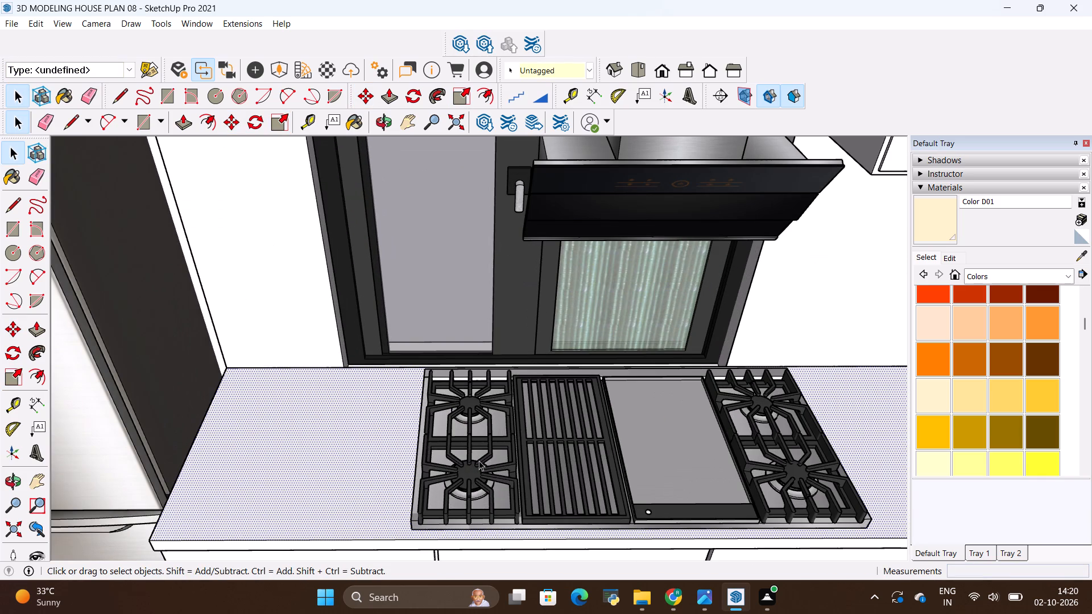
{"action": "scroll", "coordinate": [479, 460], "scroll_direction": "down", "scroll_amount": 18}
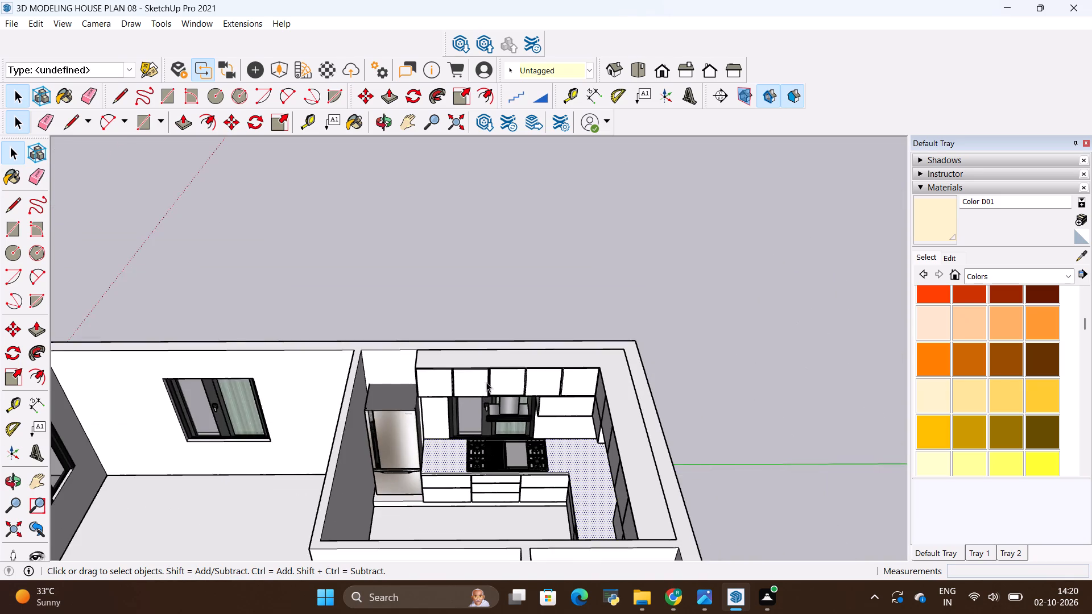
{"action": "scroll", "coordinate": [508, 243], "scroll_direction": "down", "scroll_amount": 4}
{"action": "scroll", "coordinate": [526, 464], "scroll_direction": "up", "scroll_amount": 7}
{"action": "middle_click_drag", "start_coordinate": [519, 436], "coordinate": [744, 422]}
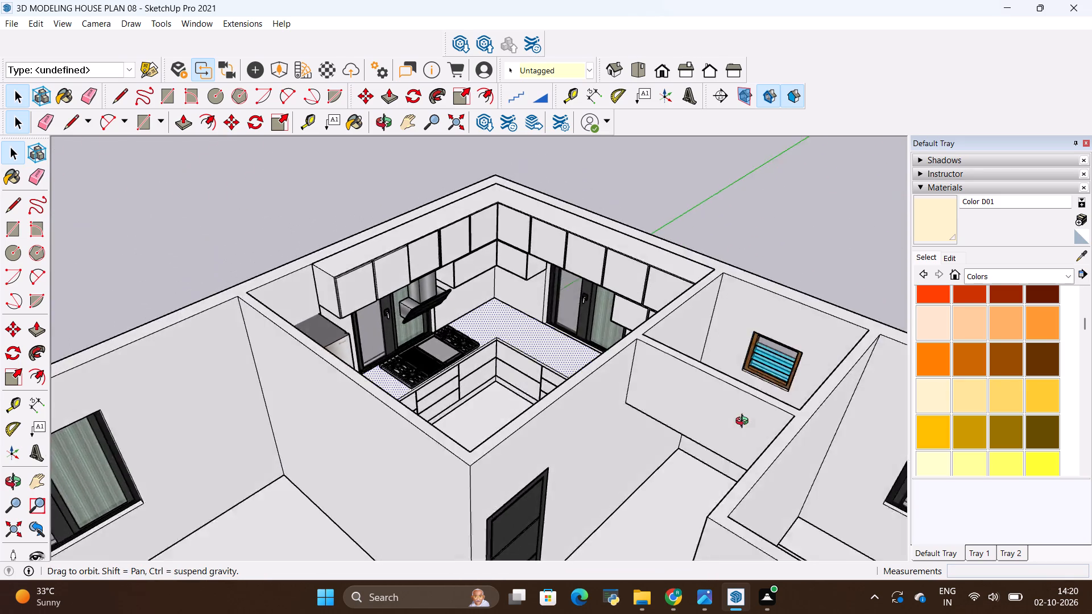
{"action": "middle_click_drag", "start_coordinate": [744, 422], "coordinate": [511, 512]}
{"action": "scroll", "coordinate": [504, 229], "scroll_direction": "up", "scroll_amount": 5}
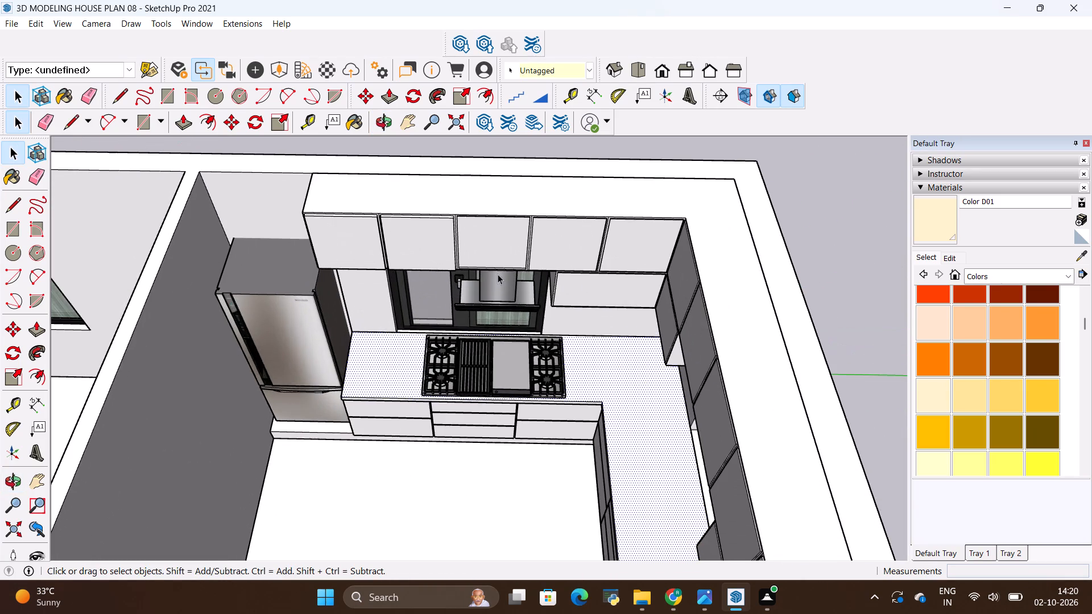
{"action": "scroll", "coordinate": [497, 204], "scroll_direction": "down", "scroll_amount": 10}
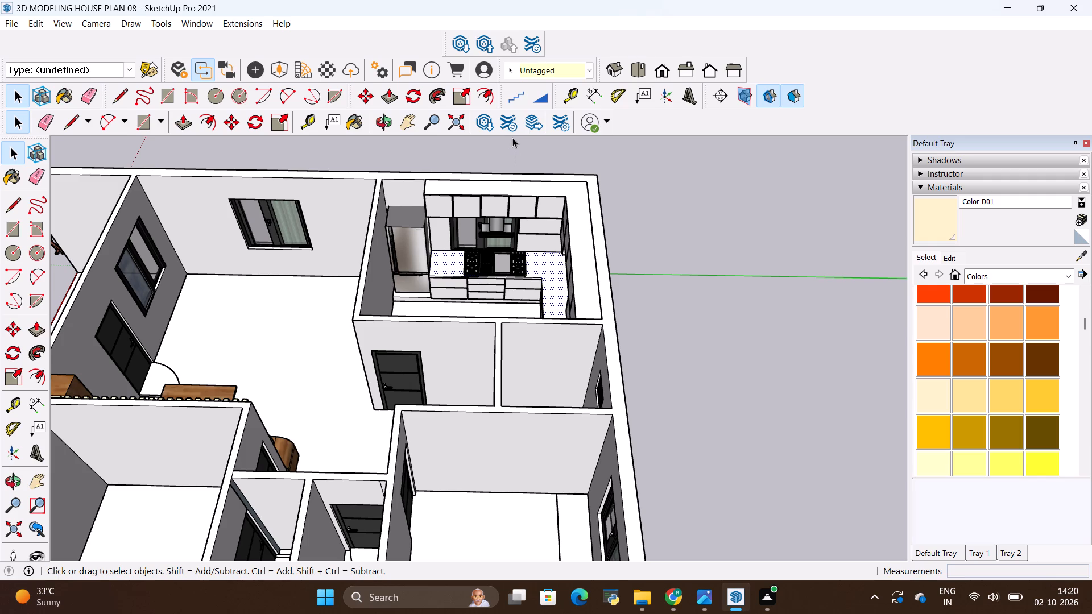
{"action": "scroll", "coordinate": [512, 138], "scroll_direction": "up", "scroll_amount": 3}
{"action": "scroll", "coordinate": [512, 138], "scroll_direction": "down", "scroll_amount": 4}
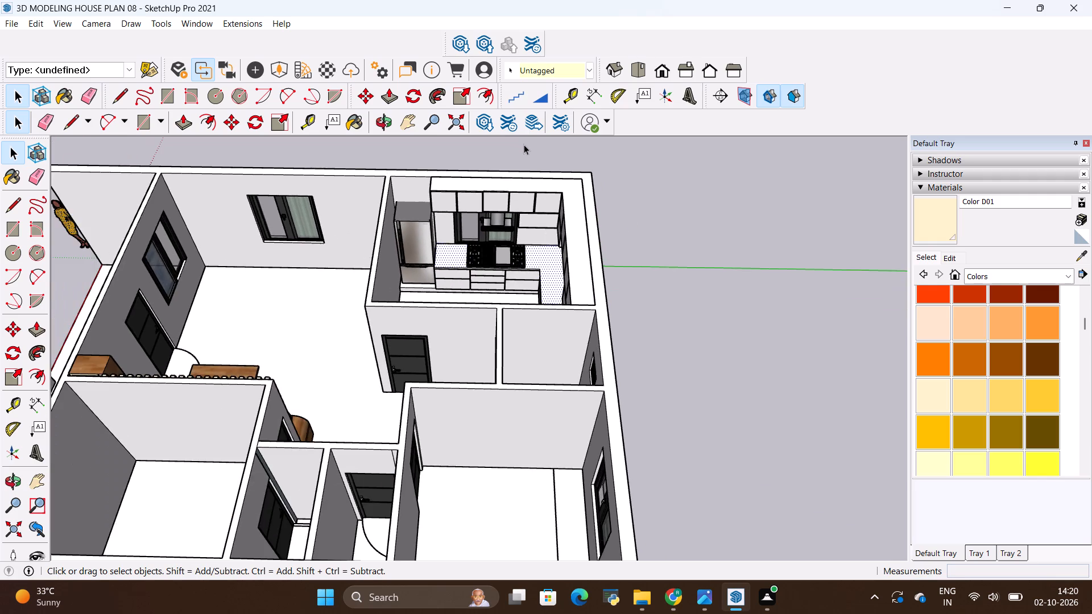
{"action": "scroll", "coordinate": [524, 144], "scroll_direction": "up", "scroll_amount": 4}
{"action": "middle_click_drag", "start_coordinate": [463, 373], "coordinate": [483, 380]}
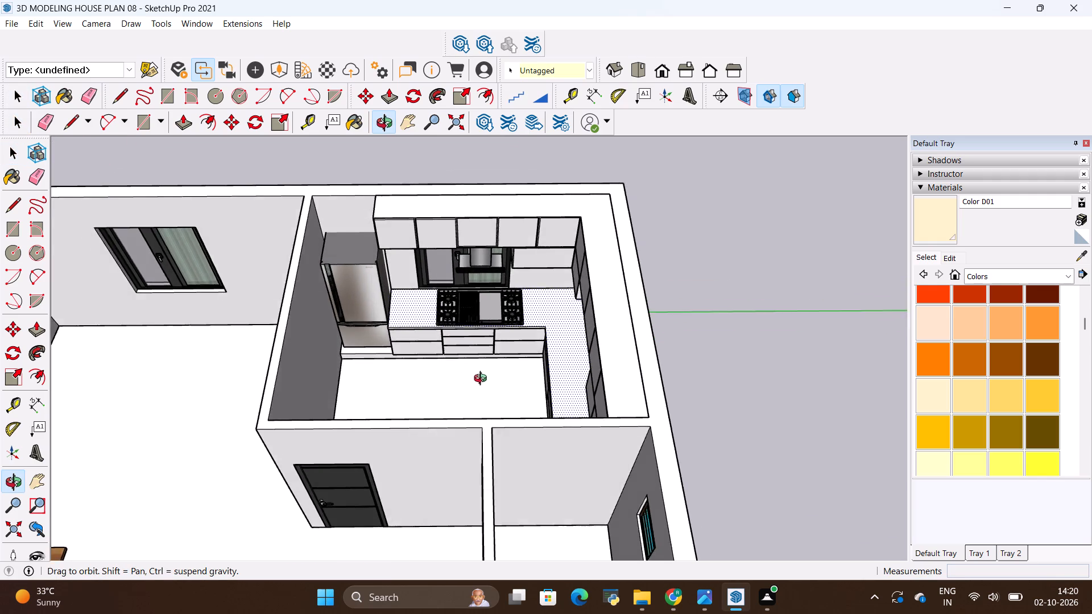
{"action": "middle_click_drag", "start_coordinate": [483, 380], "coordinate": [460, 275]}
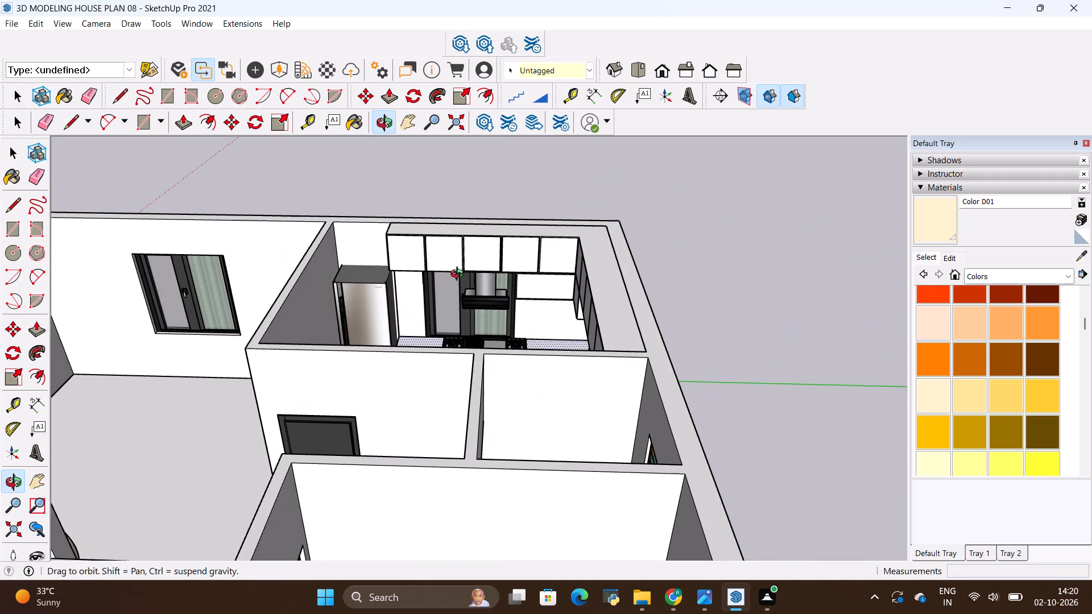
{"action": "middle_click_drag", "start_coordinate": [460, 275], "coordinate": [536, 358]}
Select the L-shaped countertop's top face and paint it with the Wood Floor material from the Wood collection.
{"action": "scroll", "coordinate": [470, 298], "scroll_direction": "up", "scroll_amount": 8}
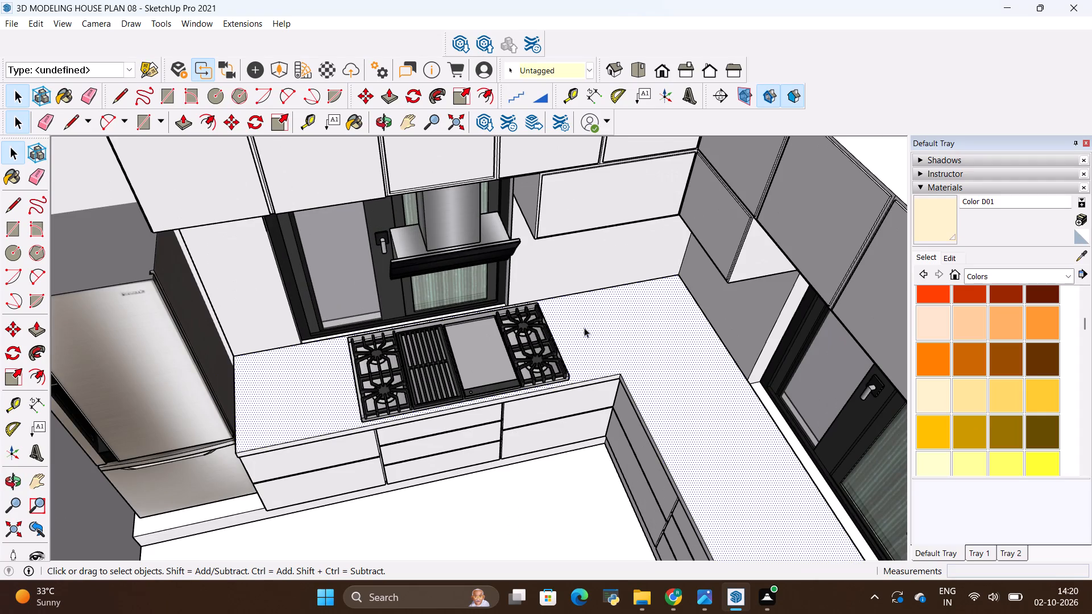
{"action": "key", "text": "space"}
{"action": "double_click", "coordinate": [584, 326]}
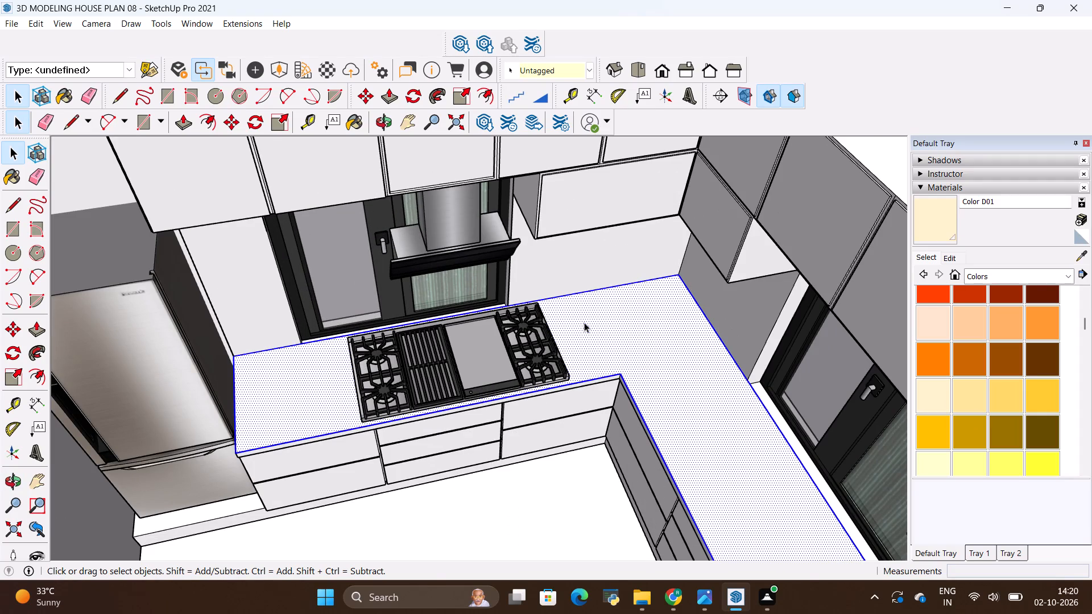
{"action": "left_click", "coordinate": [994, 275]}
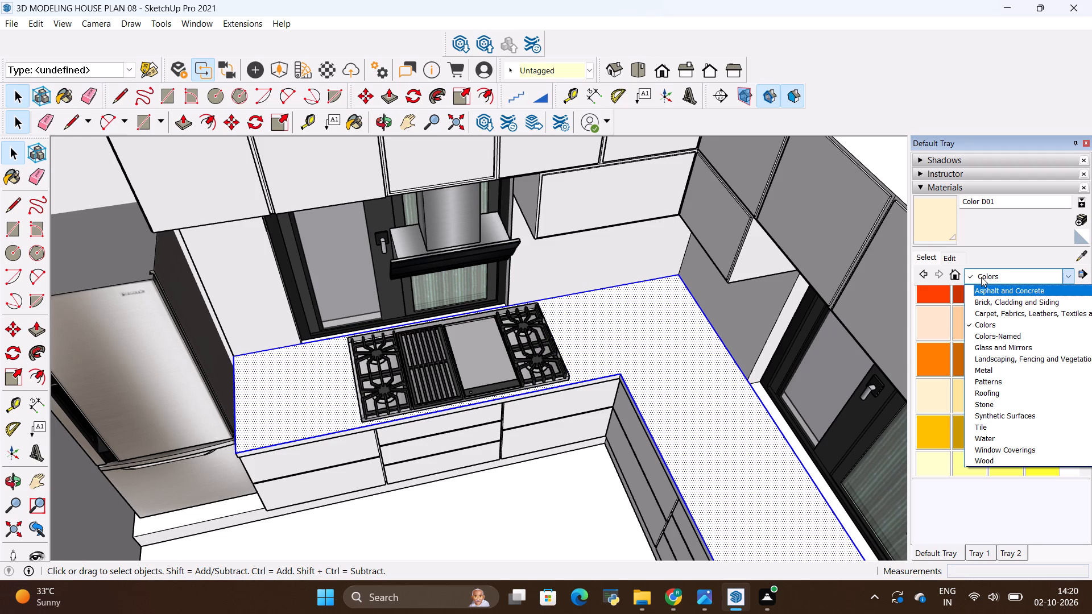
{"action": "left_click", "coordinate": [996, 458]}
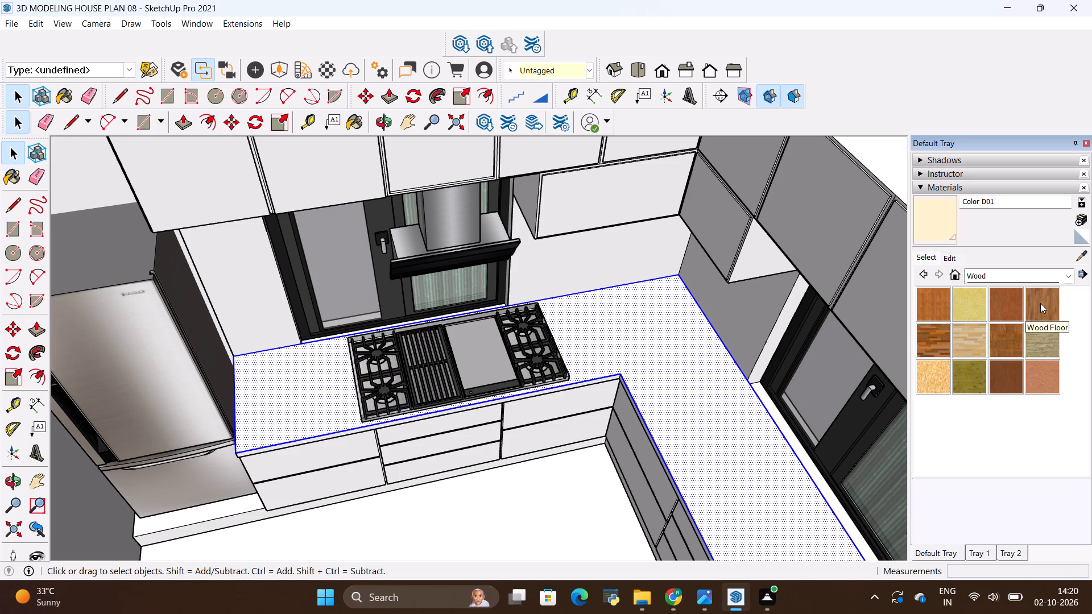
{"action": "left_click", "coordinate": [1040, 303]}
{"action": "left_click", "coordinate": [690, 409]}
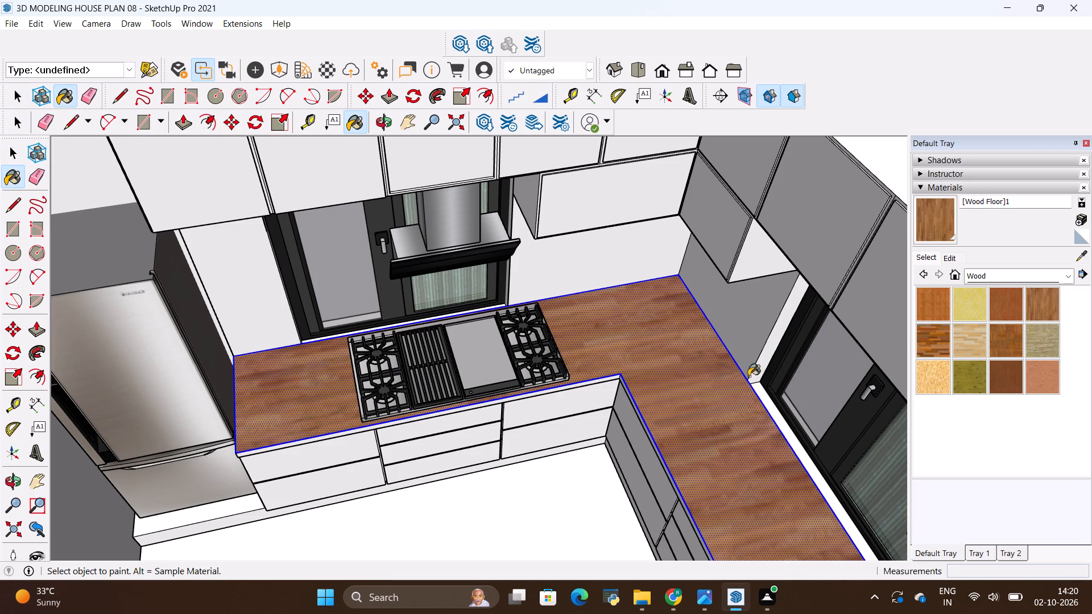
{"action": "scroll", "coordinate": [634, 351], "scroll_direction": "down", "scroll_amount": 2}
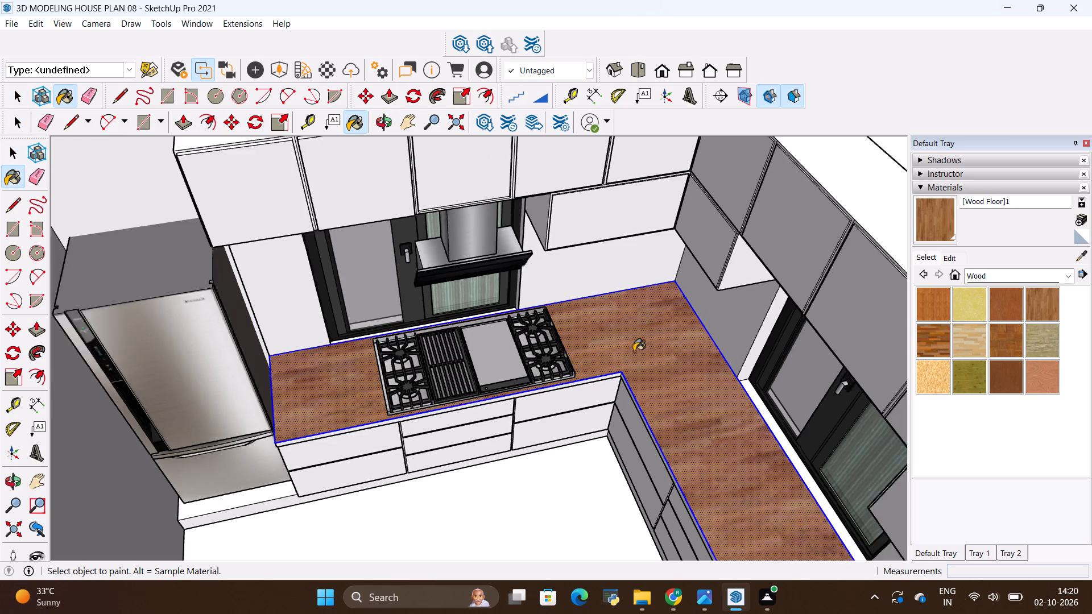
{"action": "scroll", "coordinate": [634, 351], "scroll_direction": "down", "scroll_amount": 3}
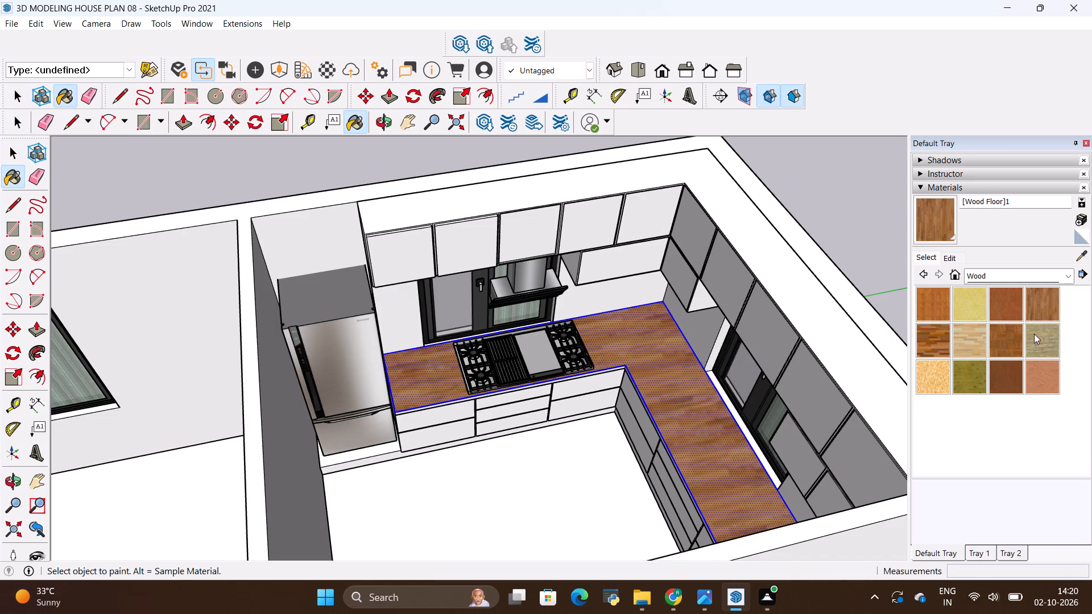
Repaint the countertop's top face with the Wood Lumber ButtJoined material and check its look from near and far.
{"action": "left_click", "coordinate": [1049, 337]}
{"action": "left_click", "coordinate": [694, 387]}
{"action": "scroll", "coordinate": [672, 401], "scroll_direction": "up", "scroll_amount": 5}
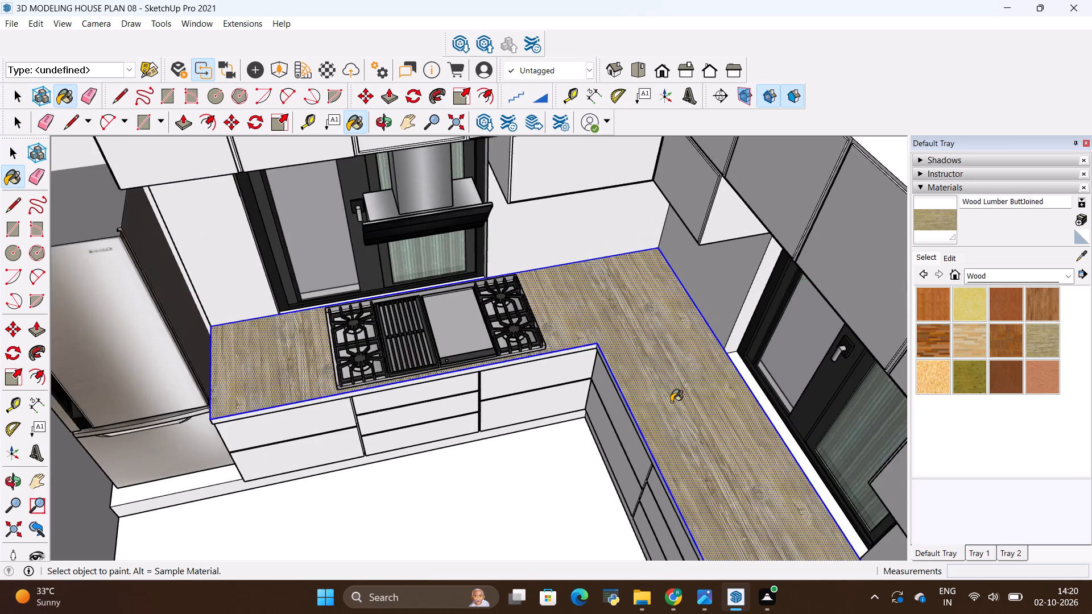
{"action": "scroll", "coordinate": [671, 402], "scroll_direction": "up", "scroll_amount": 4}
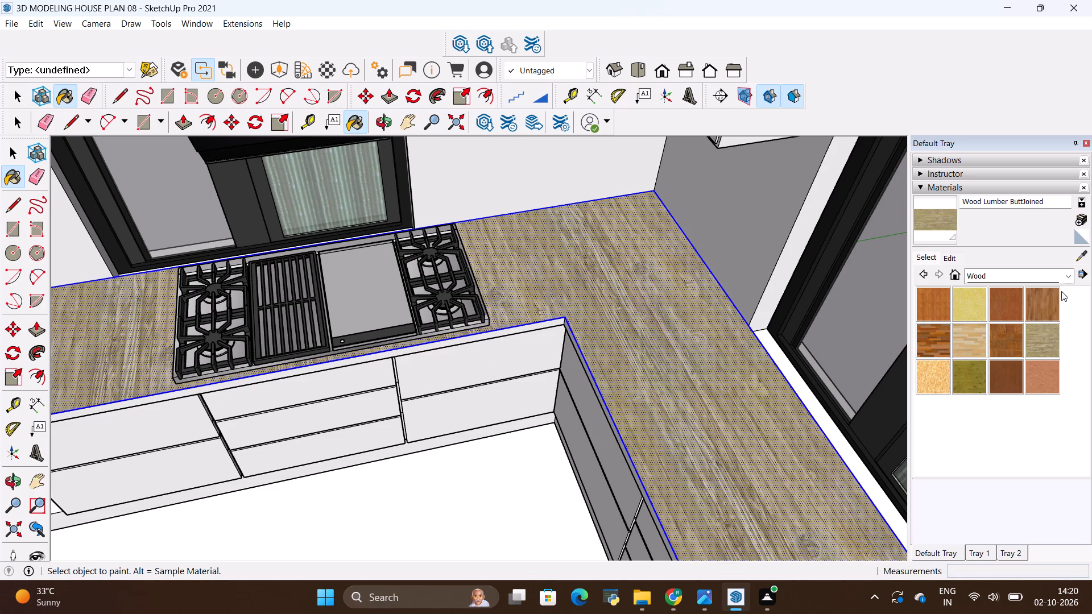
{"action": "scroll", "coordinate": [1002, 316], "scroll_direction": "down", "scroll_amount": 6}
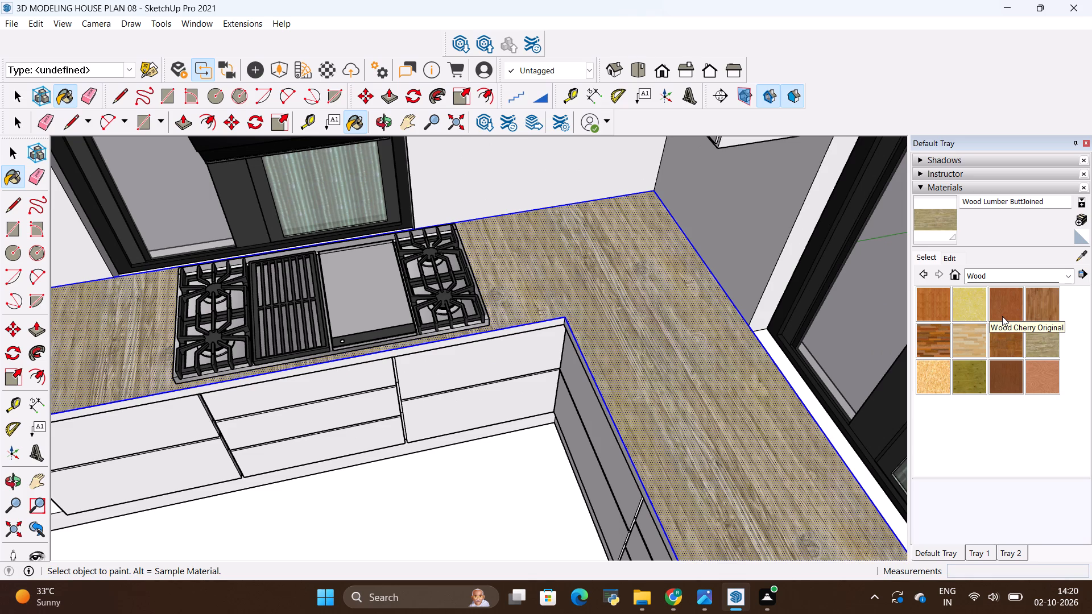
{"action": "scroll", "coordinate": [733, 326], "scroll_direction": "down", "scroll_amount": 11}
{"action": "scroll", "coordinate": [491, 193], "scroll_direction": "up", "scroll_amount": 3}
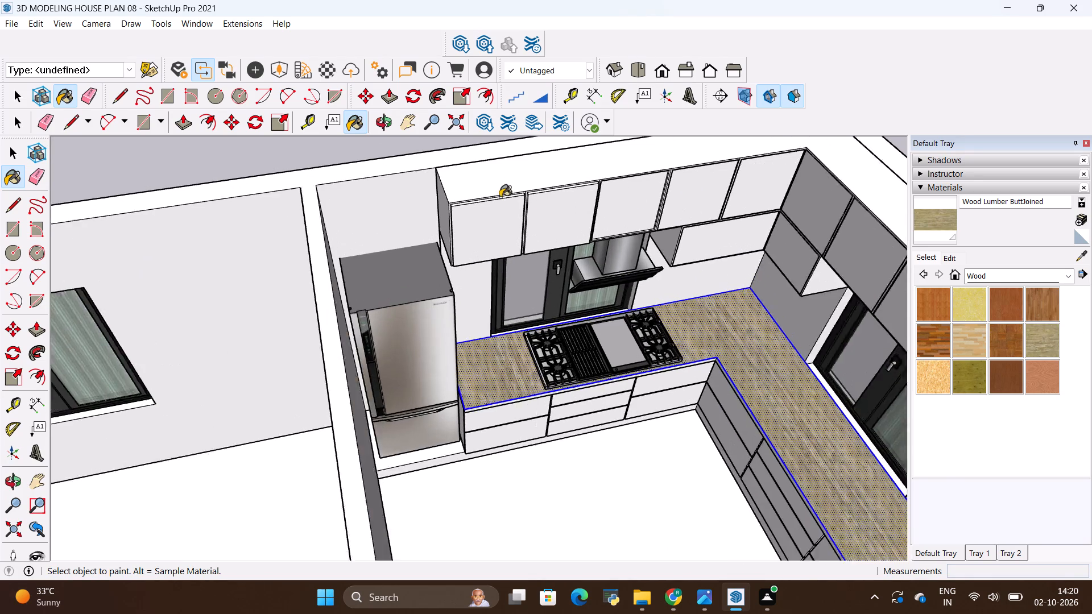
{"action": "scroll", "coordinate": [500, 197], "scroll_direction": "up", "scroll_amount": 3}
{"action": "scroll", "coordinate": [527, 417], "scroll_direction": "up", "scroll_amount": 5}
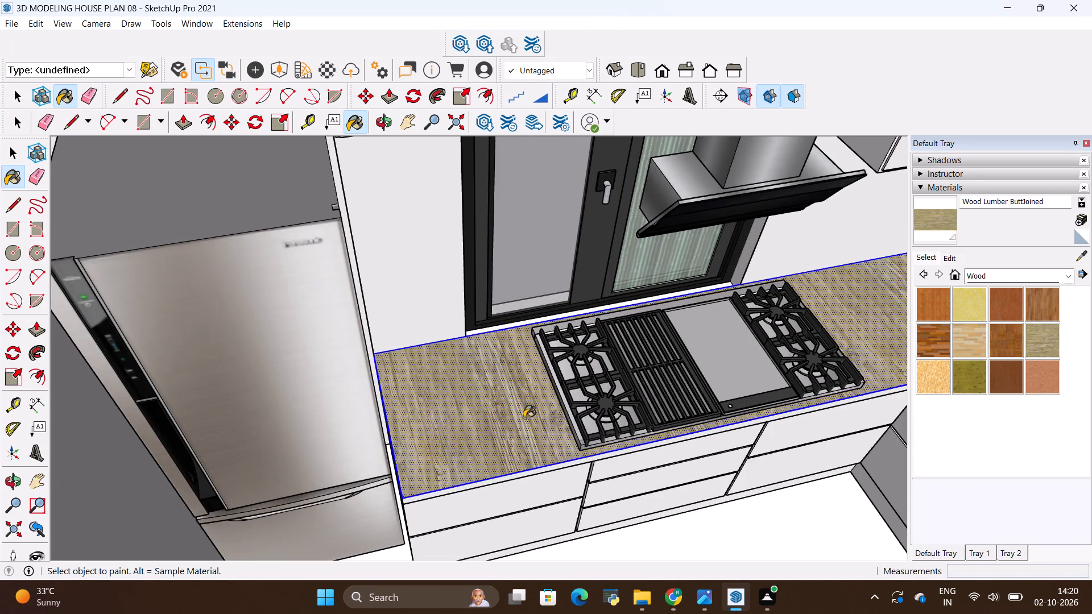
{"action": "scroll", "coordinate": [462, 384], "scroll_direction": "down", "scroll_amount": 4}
Create a new material from the pngtree white marble background image in Downloads, with a texture width of 5'.
{"action": "left_click", "coordinate": [1020, 267]}
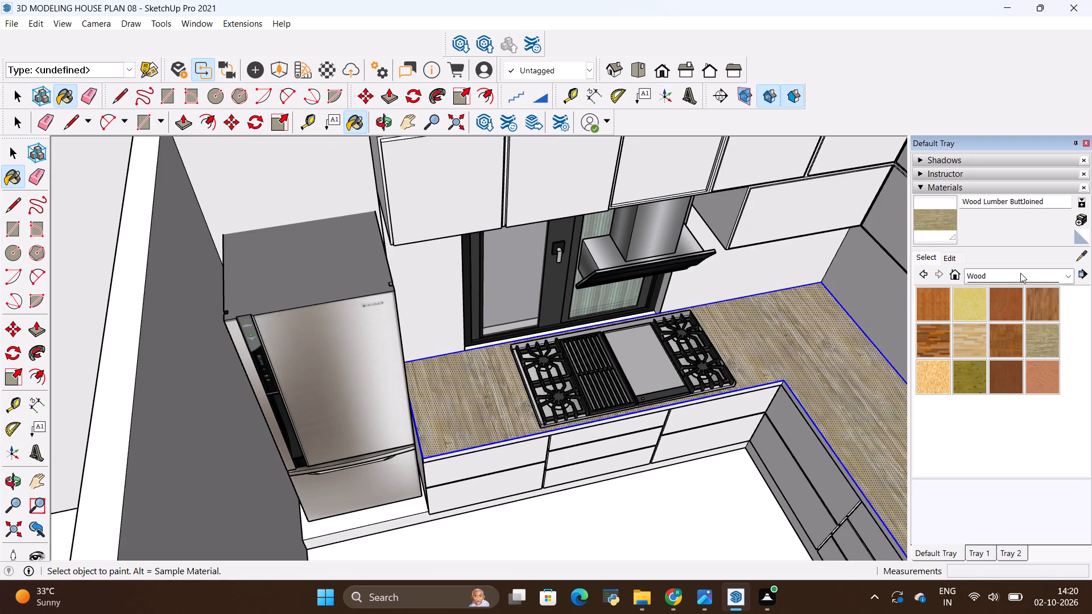
{"action": "left_click", "coordinate": [1020, 273]}
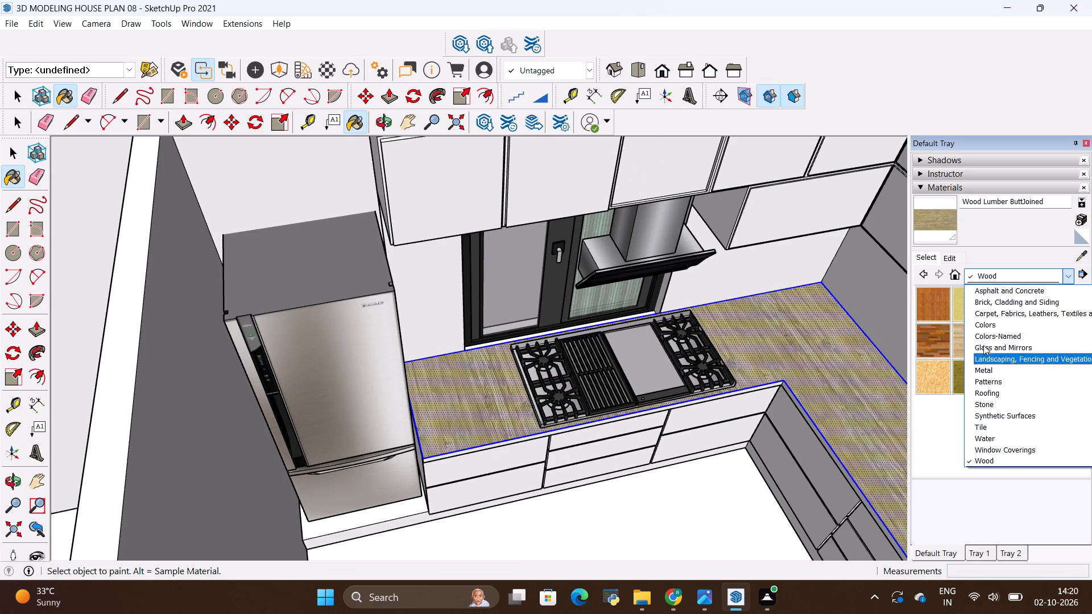
{"action": "left_click", "coordinate": [1079, 222]}
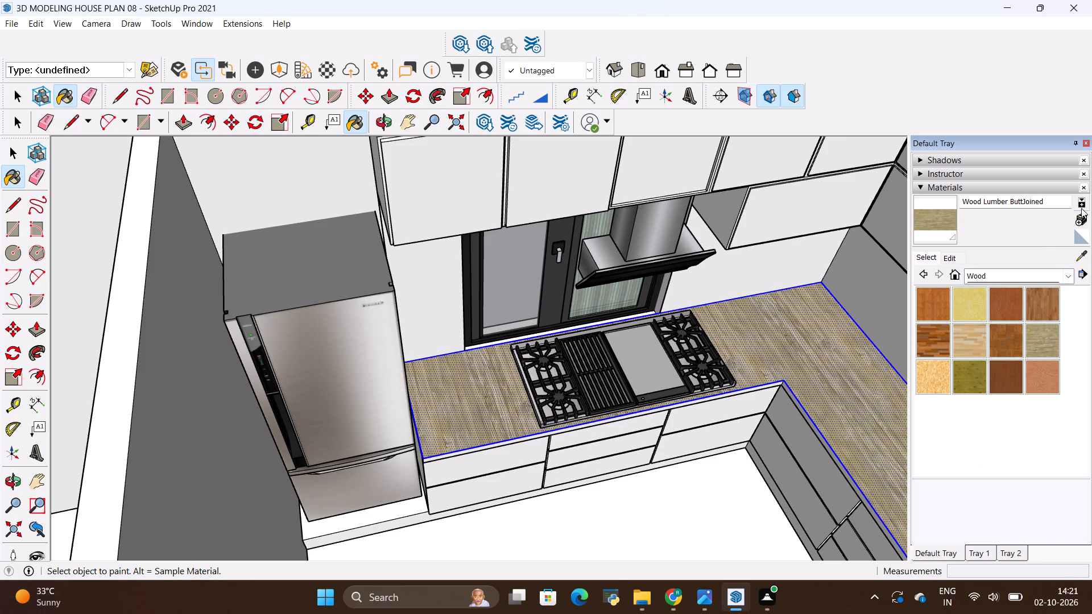
{"action": "left_click", "coordinate": [1081, 219]}
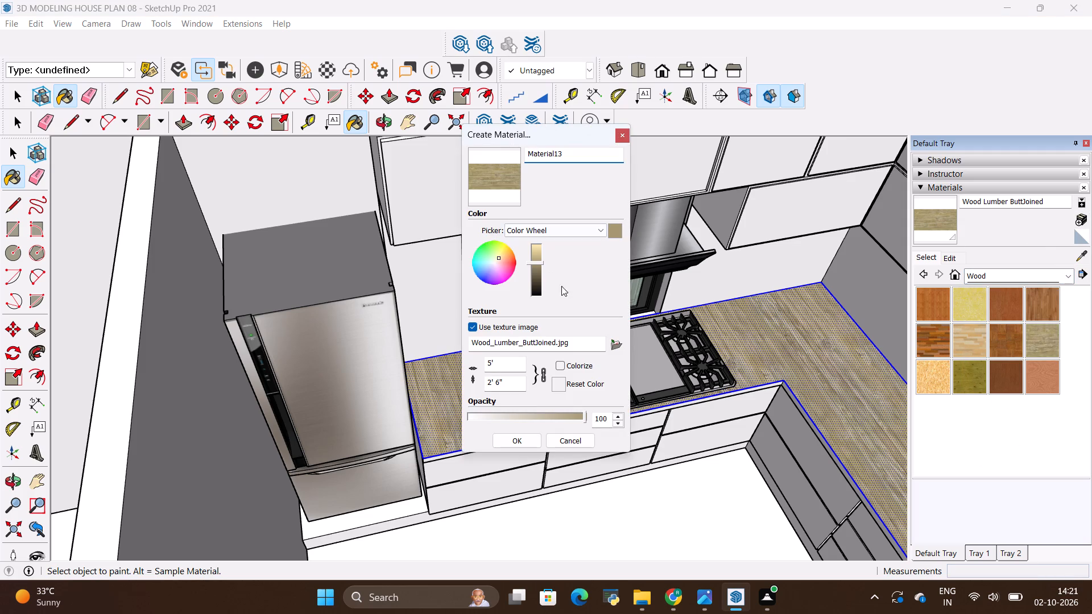
{"action": "left_click", "coordinate": [613, 347]}
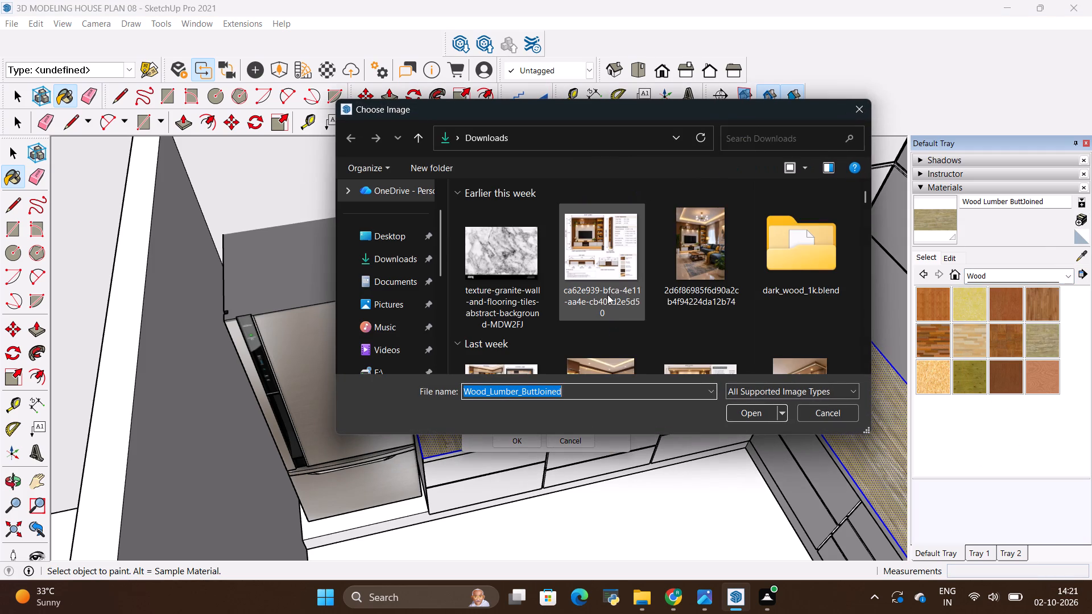
{"action": "scroll", "coordinate": [607, 283], "scroll_direction": "down", "scroll_amount": 2}
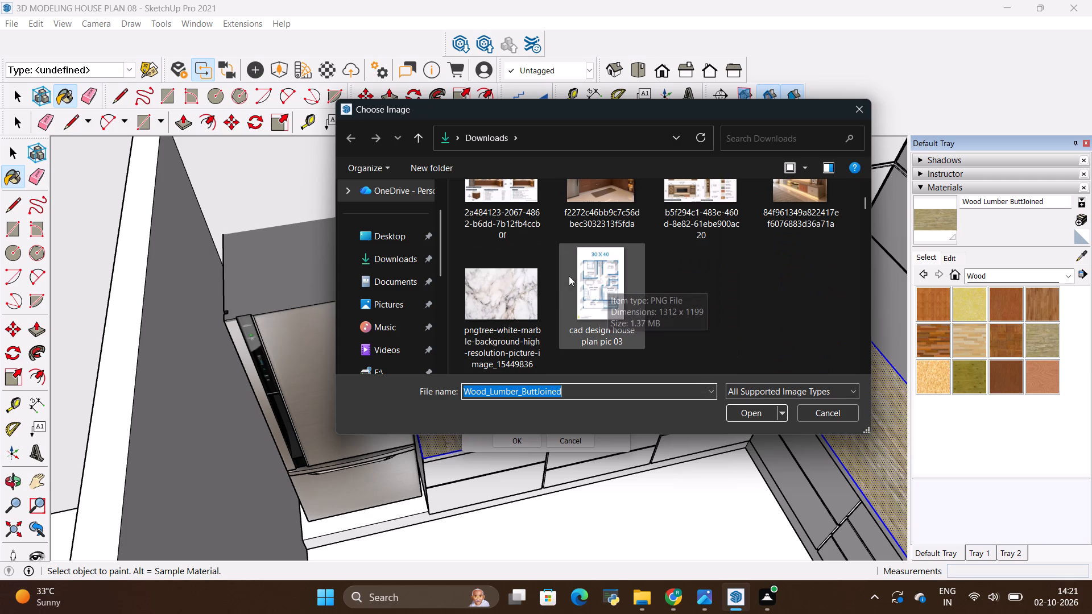
{"action": "left_click", "coordinate": [520, 287]}
{"action": "left_click", "coordinate": [740, 418]}
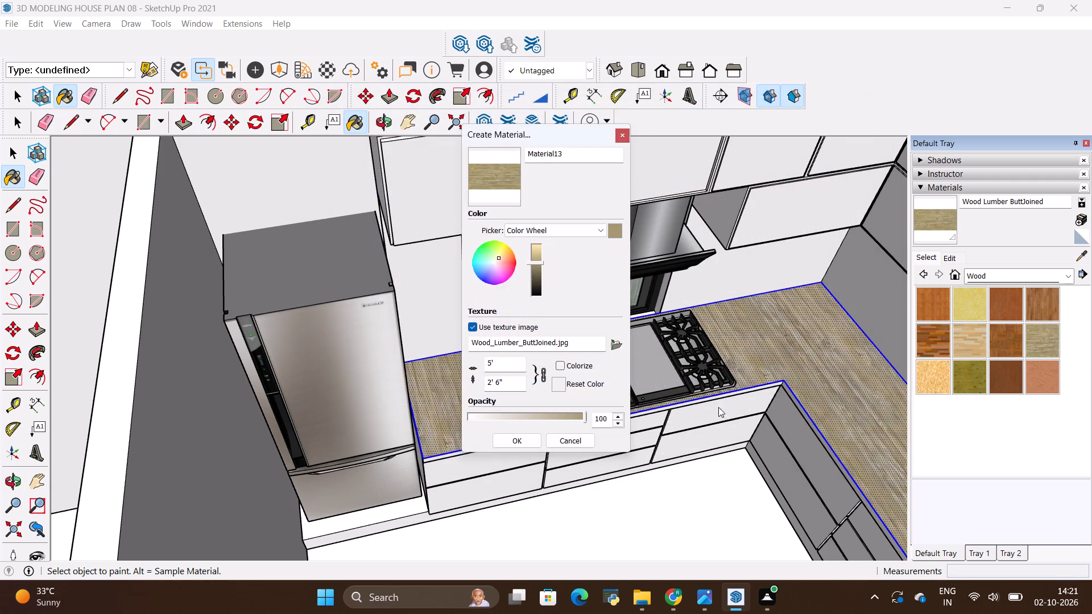
{"action": "left_click", "coordinate": [516, 364]}
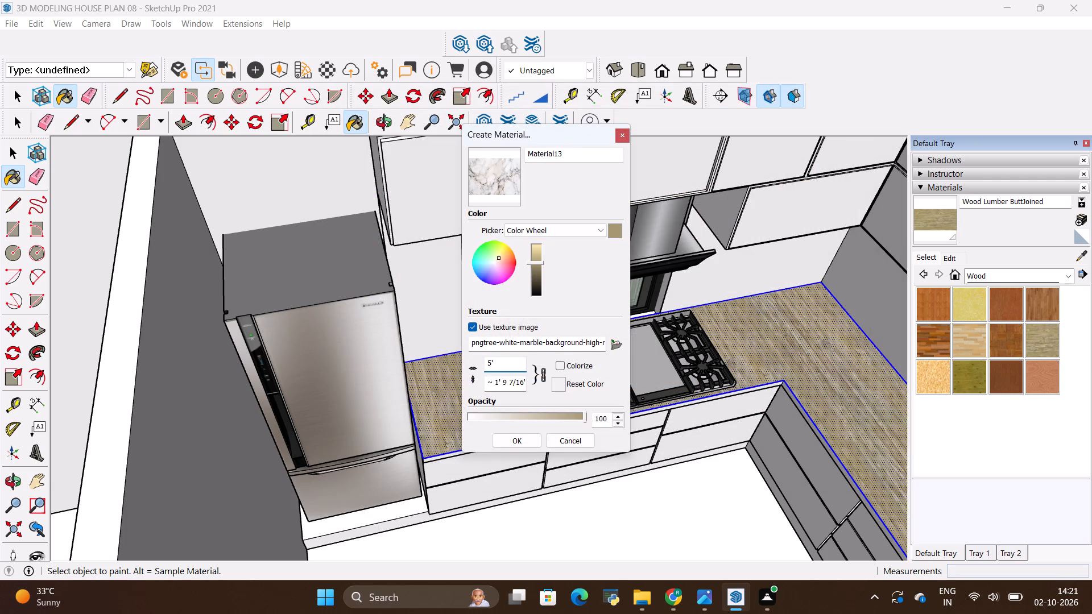
{"action": "key", "text": "BackSpace"}
{"action": "key", "text": "BackSpace"}
{"action": "type", "text": "5'"}
{"action": "key", "text": "Return"}
{"action": "left_click", "coordinate": [509, 447]}
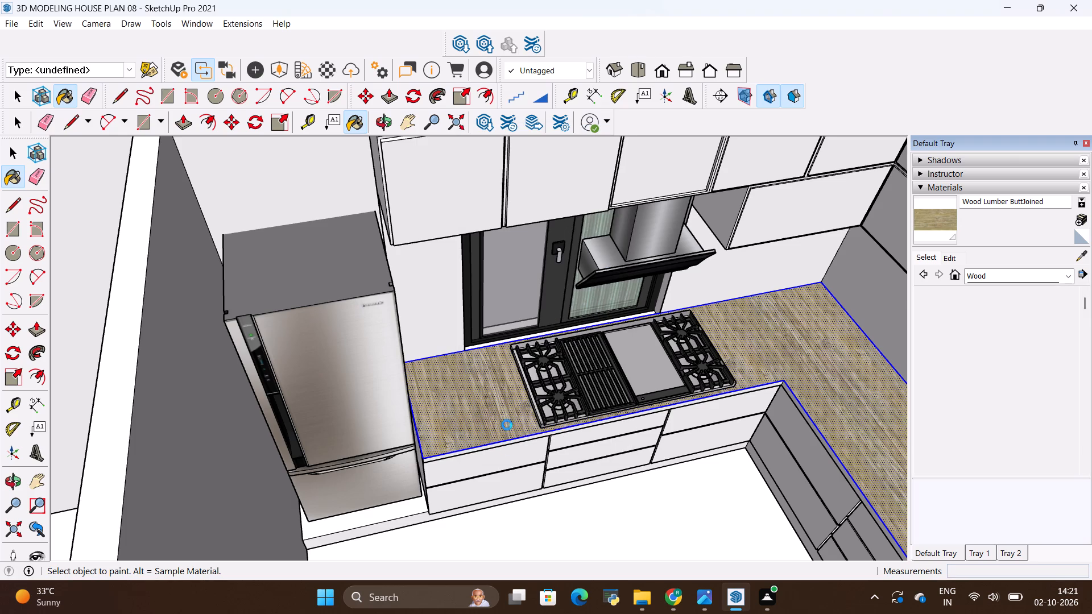
Paint the countertop's top face with the new white marble material.
{"action": "scroll", "coordinate": [506, 424], "scroll_direction": "down", "scroll_amount": 1}
{"action": "left_click", "coordinate": [937, 215]}
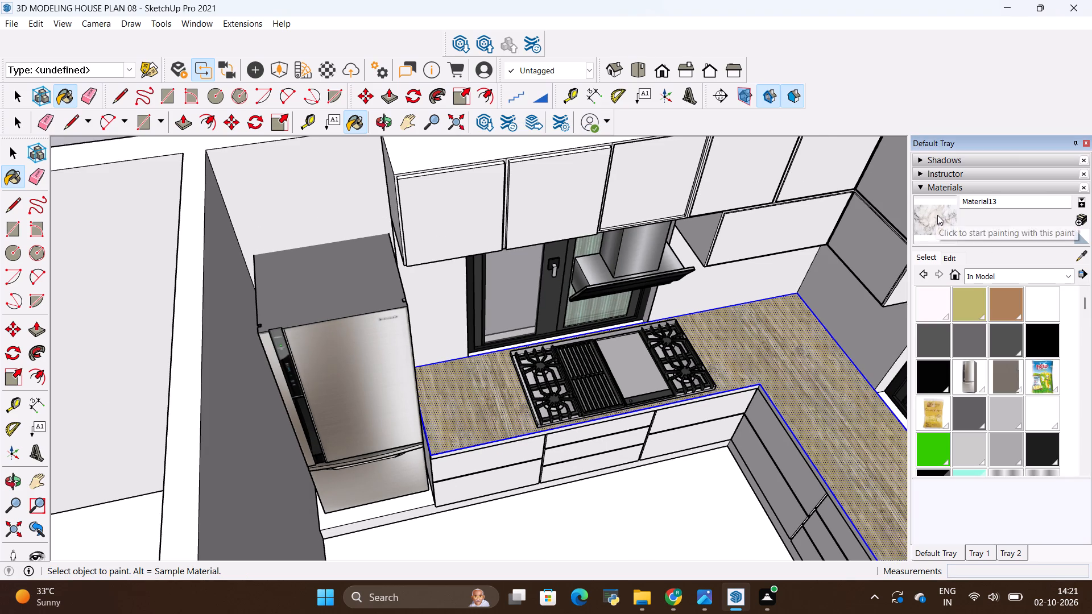
{"action": "left_click", "coordinate": [759, 375]}
{"action": "scroll", "coordinate": [712, 379], "scroll_direction": "up", "scroll_amount": 4}
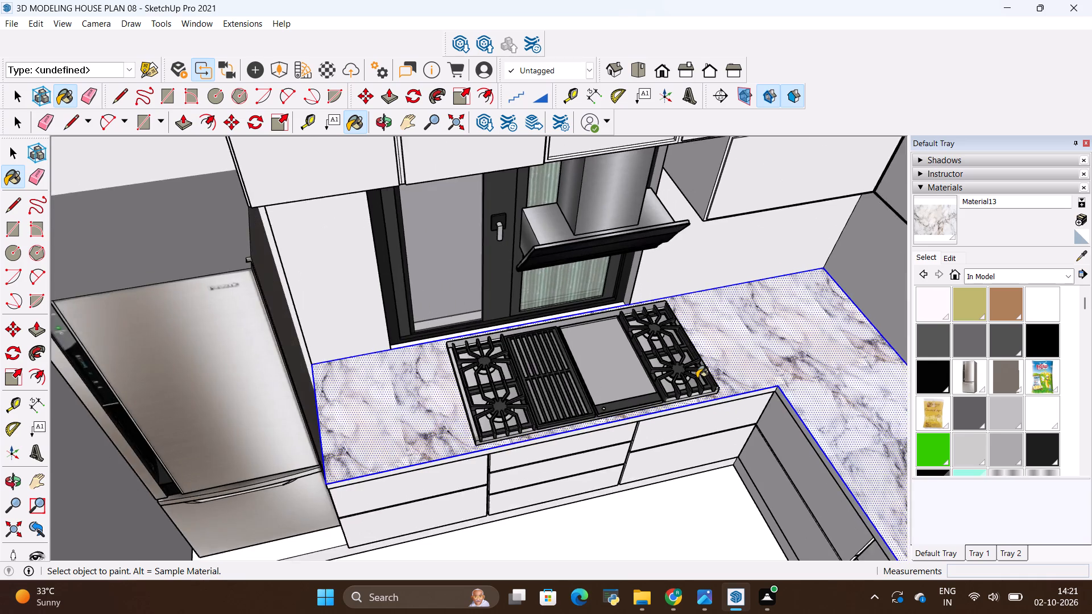
{"action": "scroll", "coordinate": [659, 362], "scroll_direction": "down", "scroll_amount": 11}
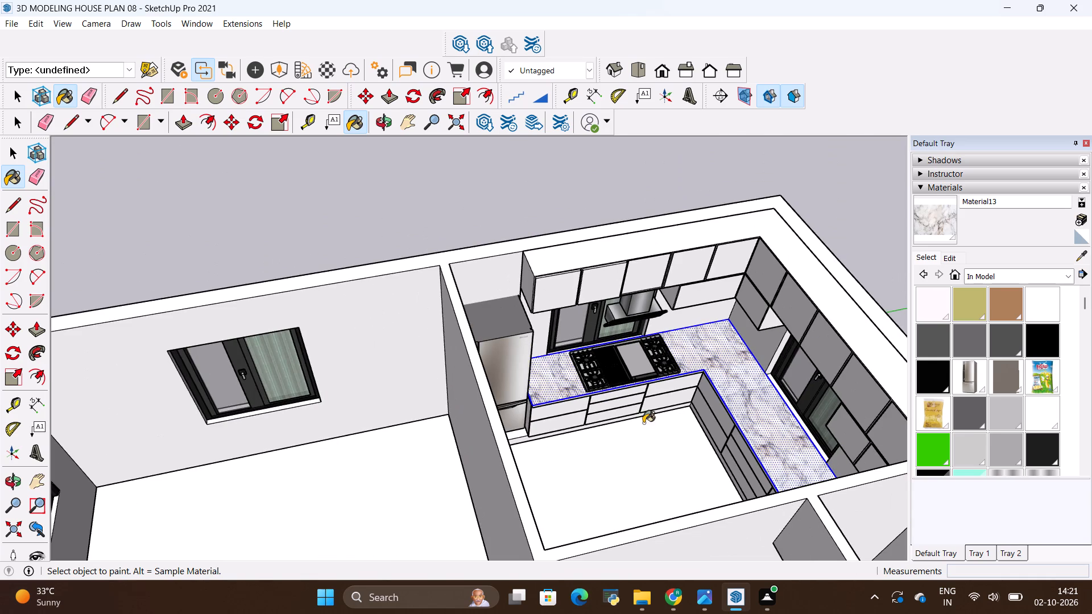
Examine the marble countertop around the cooktop and against the cabinets from close up and from farther away.
{"action": "key", "text": "space"}
{"action": "left_click", "coordinate": [640, 434]}
{"action": "scroll", "coordinate": [726, 359], "scroll_direction": "up", "scroll_amount": 5}
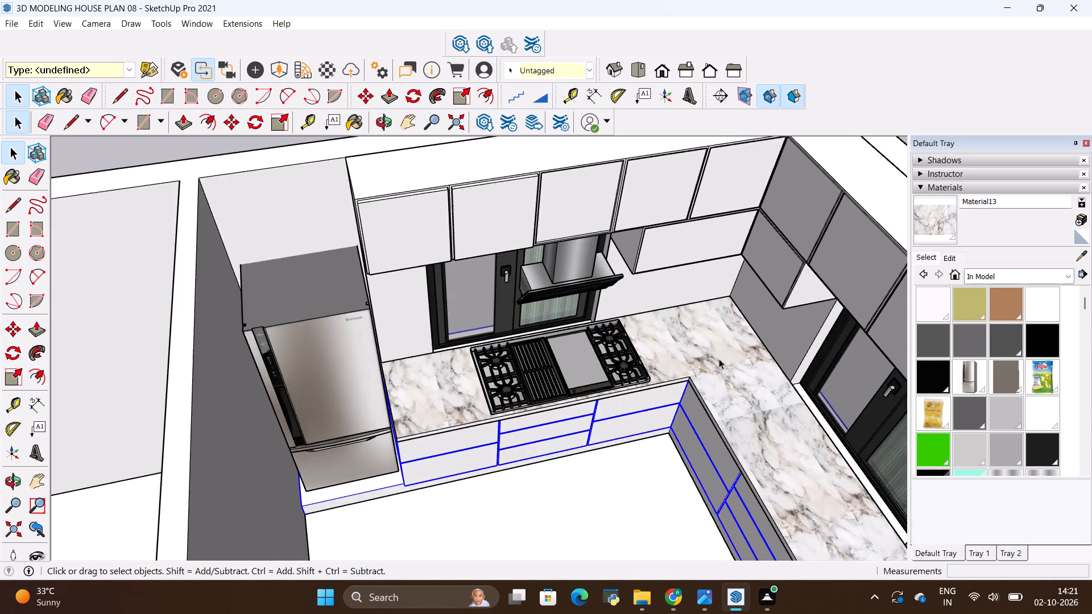
{"action": "scroll", "coordinate": [696, 349], "scroll_direction": "up", "scroll_amount": 6}
{"action": "scroll", "coordinate": [691, 346], "scroll_direction": "down", "scroll_amount": 3}
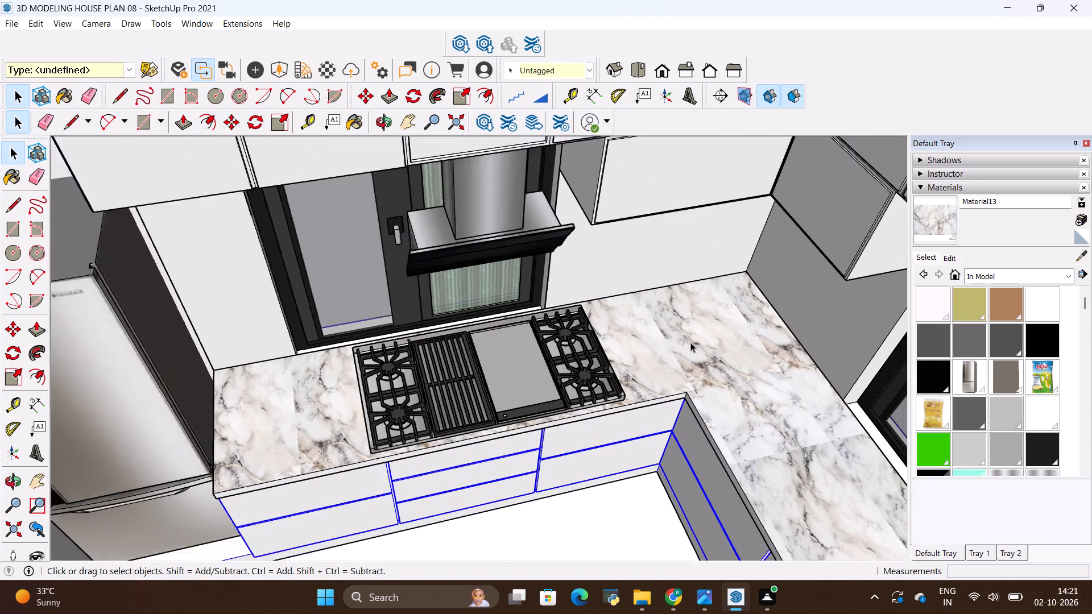
{"action": "scroll", "coordinate": [690, 342], "scroll_direction": "down", "scroll_amount": 8}
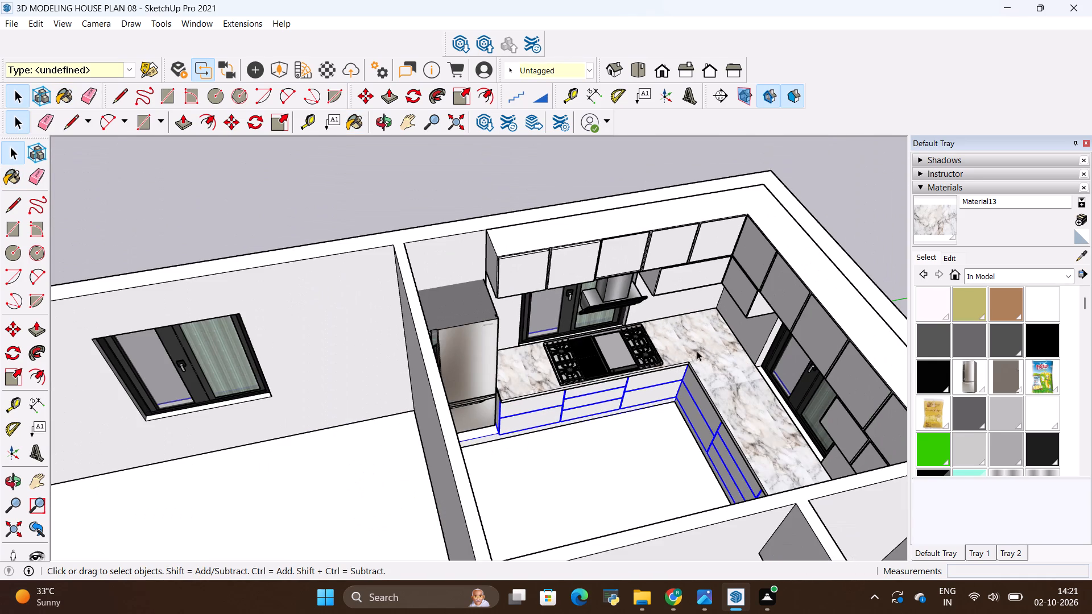
{"action": "middle_click_drag", "start_coordinate": [700, 352], "coordinate": [648, 282]}
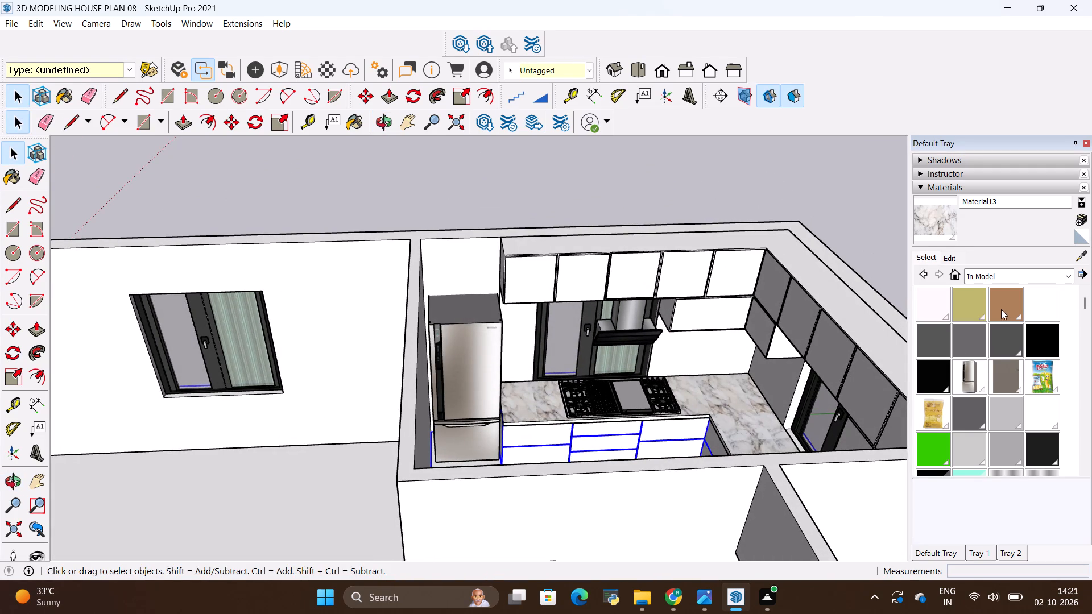
Paint the first four upper cabinet fronts, from the fridge to past the cooker hood, with Wood Floor from the Wood collection.
{"action": "left_click", "coordinate": [1006, 277]}
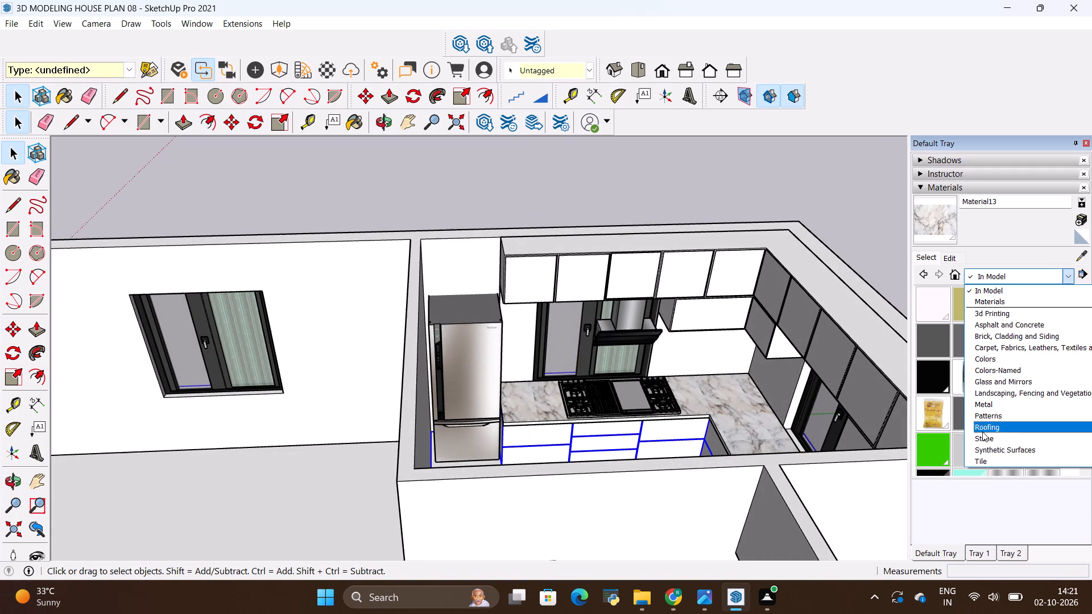
{"action": "scroll", "coordinate": [990, 405], "scroll_direction": "down", "scroll_amount": 2}
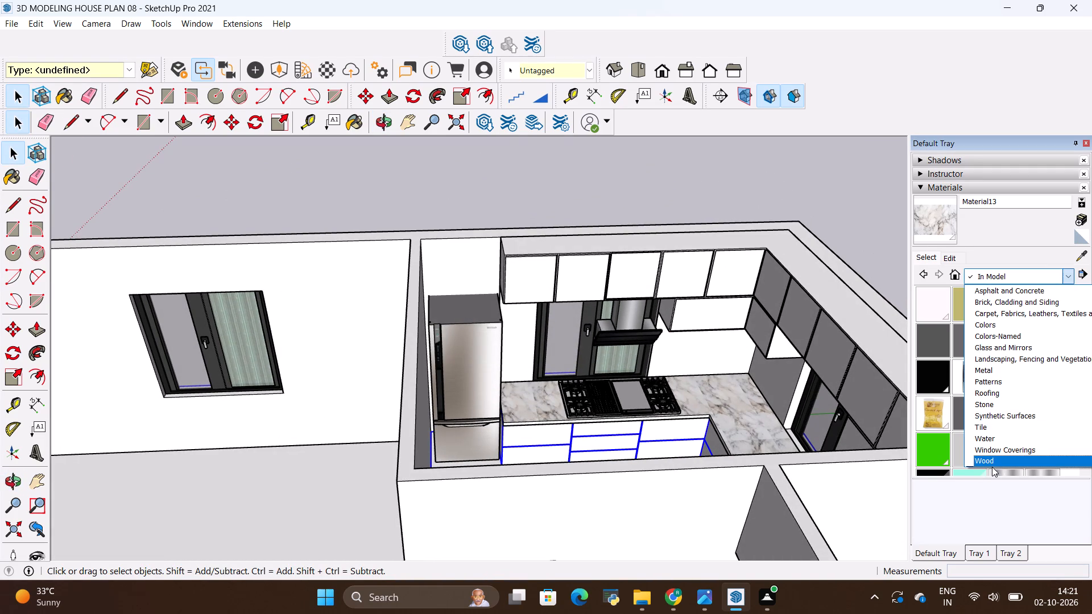
{"action": "left_click", "coordinate": [991, 461]}
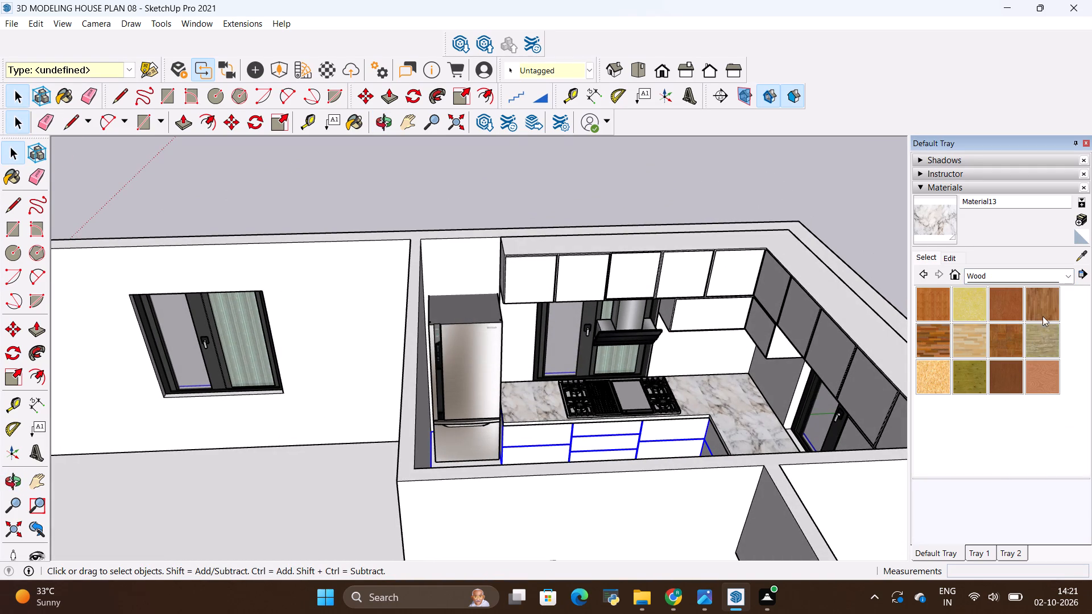
{"action": "left_click", "coordinate": [1043, 300]}
{"action": "key", "text": "space"}
{"action": "scroll", "coordinate": [551, 252], "scroll_direction": "up", "scroll_amount": 7}
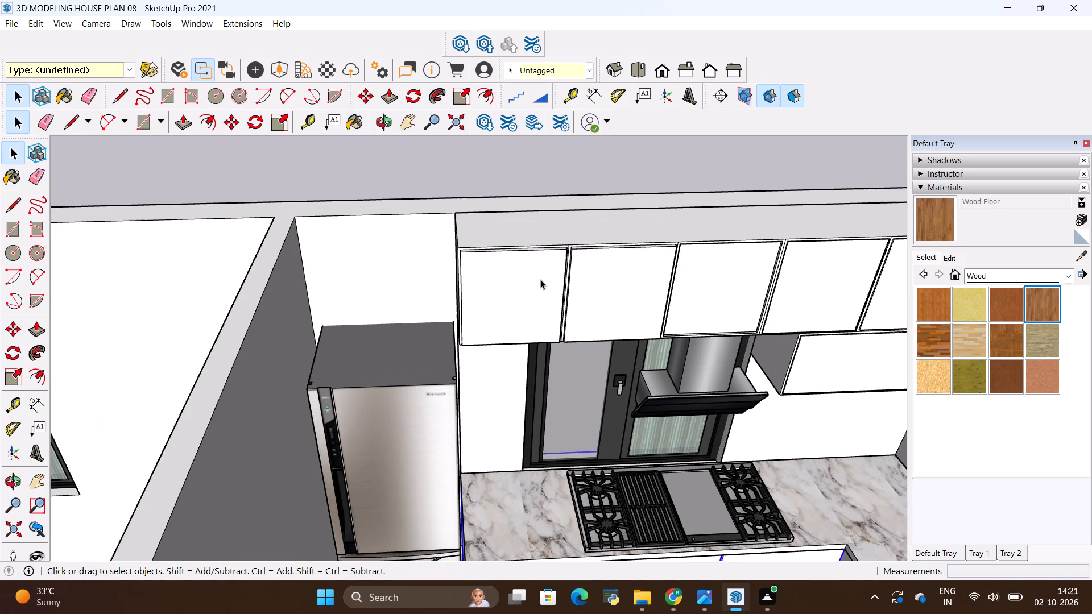
{"action": "key", "text": "space"}
{"action": "left_click", "coordinate": [537, 277]}
{"action": "left_click", "coordinate": [537, 277]}
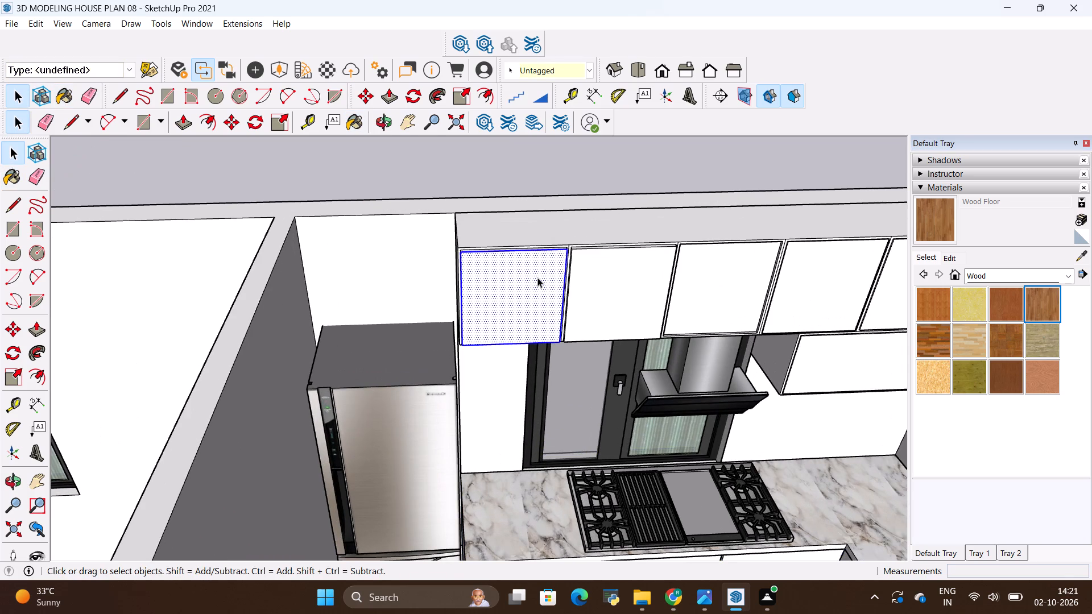
{"action": "left_click", "coordinate": [642, 280], "text": "ctrl"}
{"action": "left_click", "coordinate": [705, 276], "text": "ctrl"}
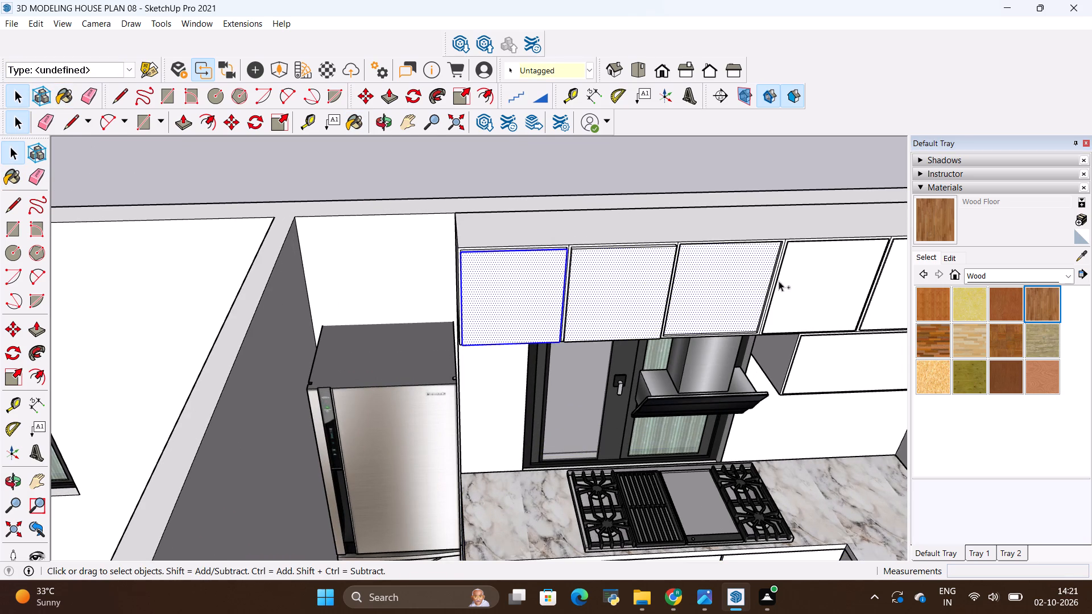
{"action": "left_click", "coordinate": [787, 279], "text": "ctrl"}
{"action": "left_click", "coordinate": [930, 219]}
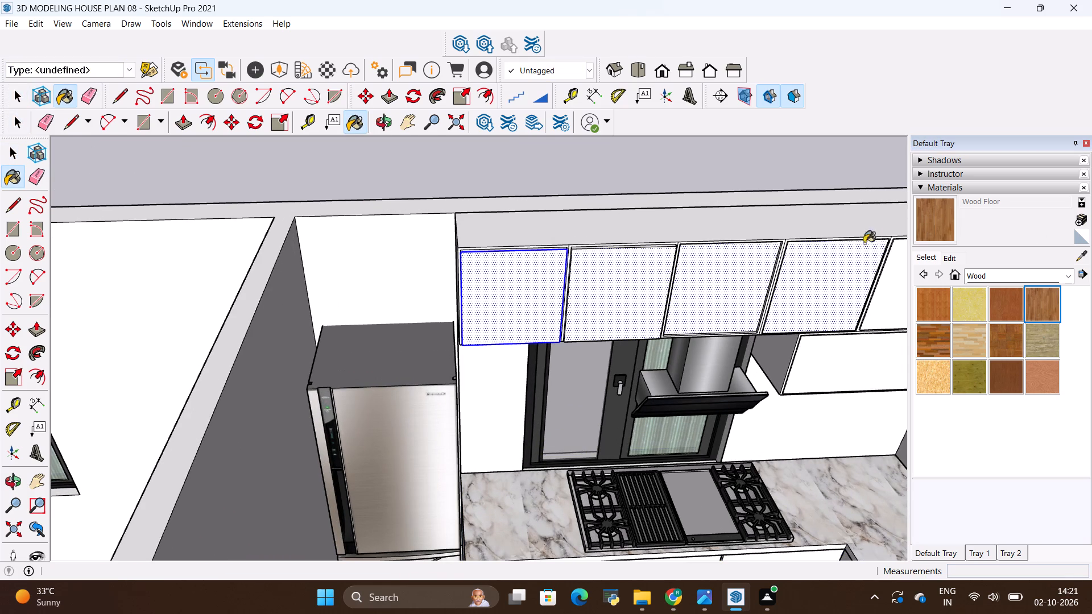
{"action": "left_click", "coordinate": [630, 288]}
Examine the wood-painted upper cabinet fronts from near and far and from both sides of the kitchen.
{"action": "scroll", "coordinate": [562, 284], "scroll_direction": "down", "scroll_amount": 9}
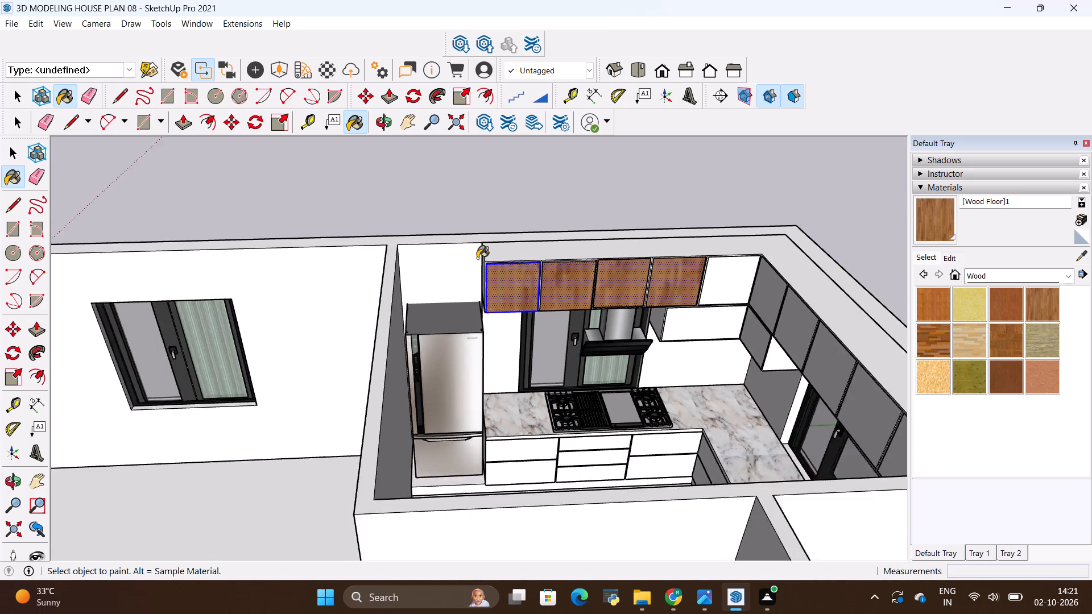
{"action": "scroll", "coordinate": [477, 258], "scroll_direction": "down", "scroll_amount": 2}
{"action": "middle_click_drag", "start_coordinate": [536, 343], "coordinate": [635, 282]}
{"action": "scroll", "coordinate": [644, 244], "scroll_direction": "up", "scroll_amount": 5}
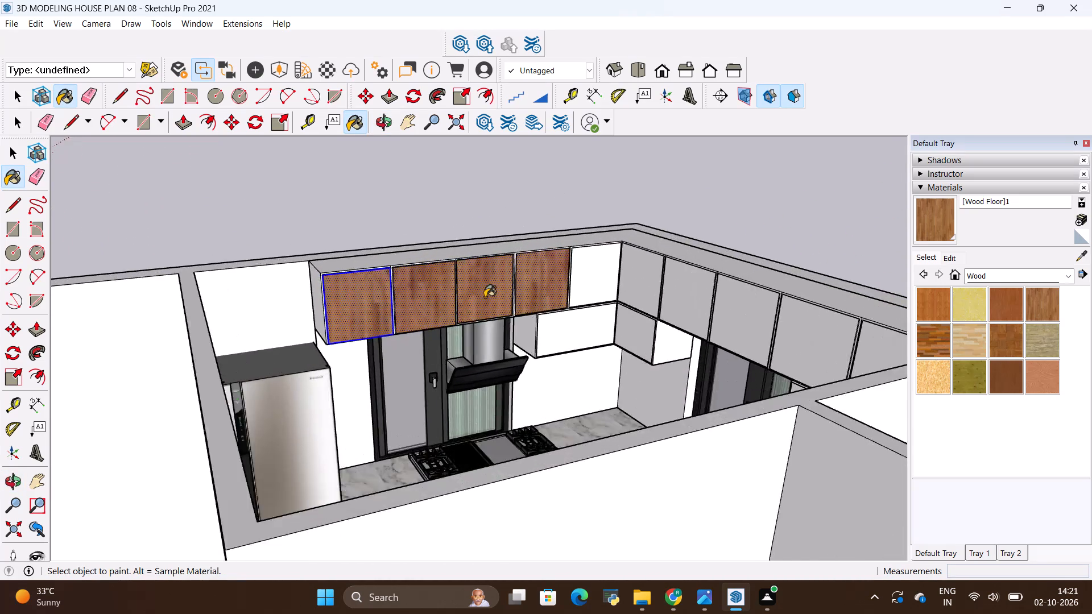
{"action": "scroll", "coordinate": [485, 297], "scroll_direction": "up", "scroll_amount": 10}
{"action": "scroll", "coordinate": [510, 244], "scroll_direction": "down", "scroll_amount": 4}
{"action": "key", "text": "space"}
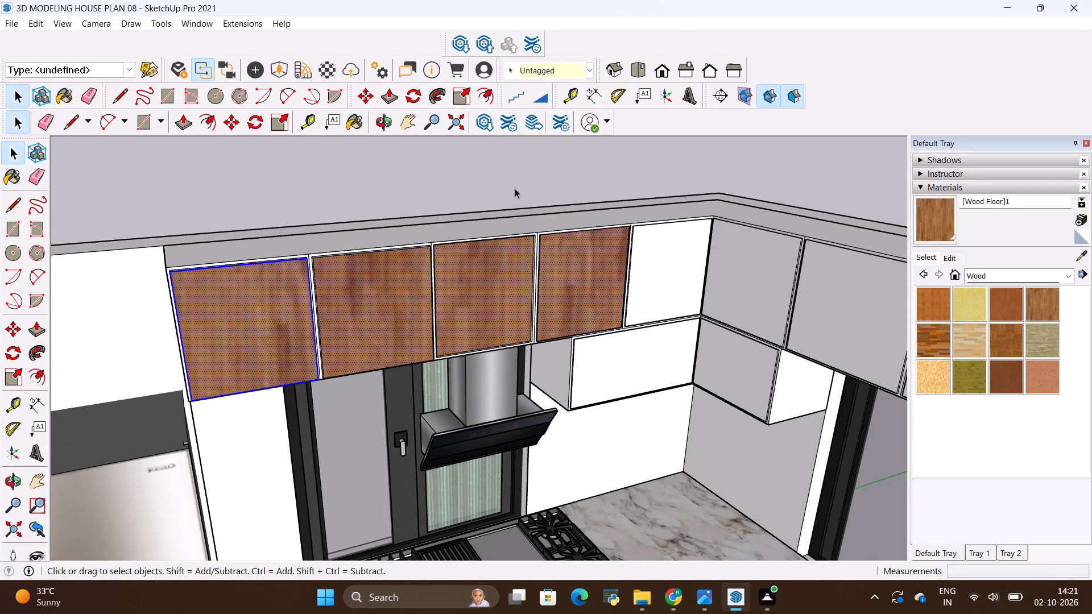
{"action": "left_click", "coordinate": [514, 180]}
{"action": "scroll", "coordinate": [513, 172], "scroll_direction": "down", "scroll_amount": 7}
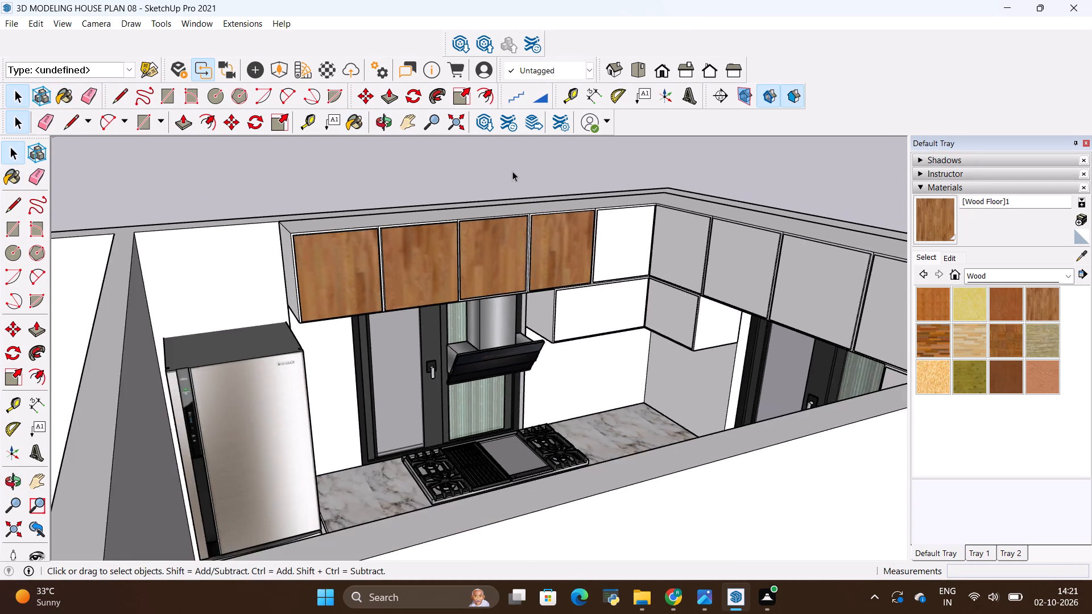
{"action": "scroll", "coordinate": [512, 171], "scroll_direction": "down", "scroll_amount": 2}
{"action": "middle_click_drag", "start_coordinate": [515, 173], "coordinate": [688, 254]}
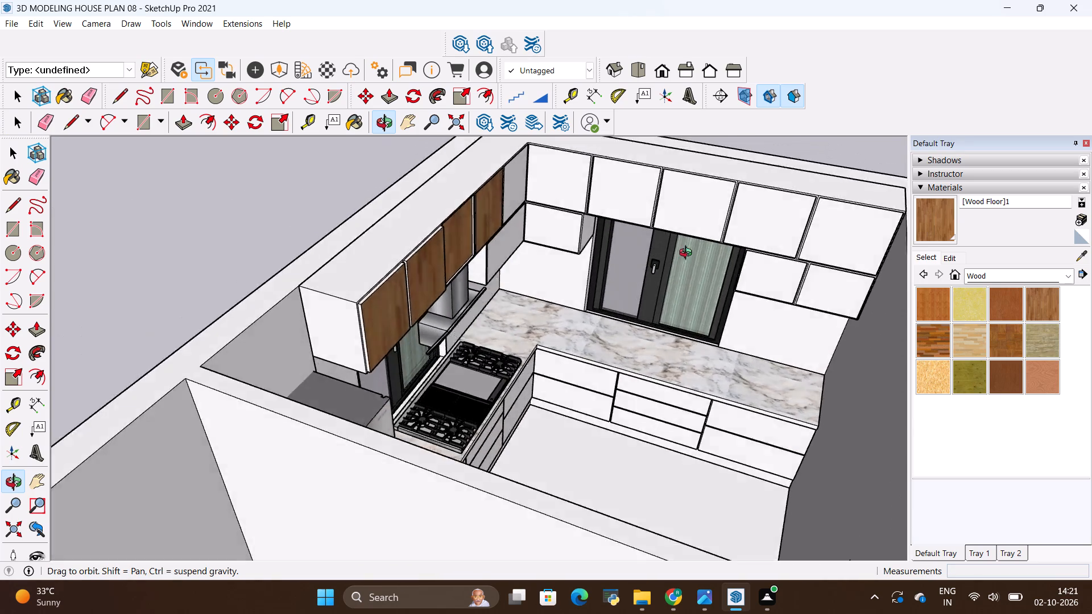
{"action": "middle_click_drag", "start_coordinate": [688, 254], "coordinate": [482, 219]}
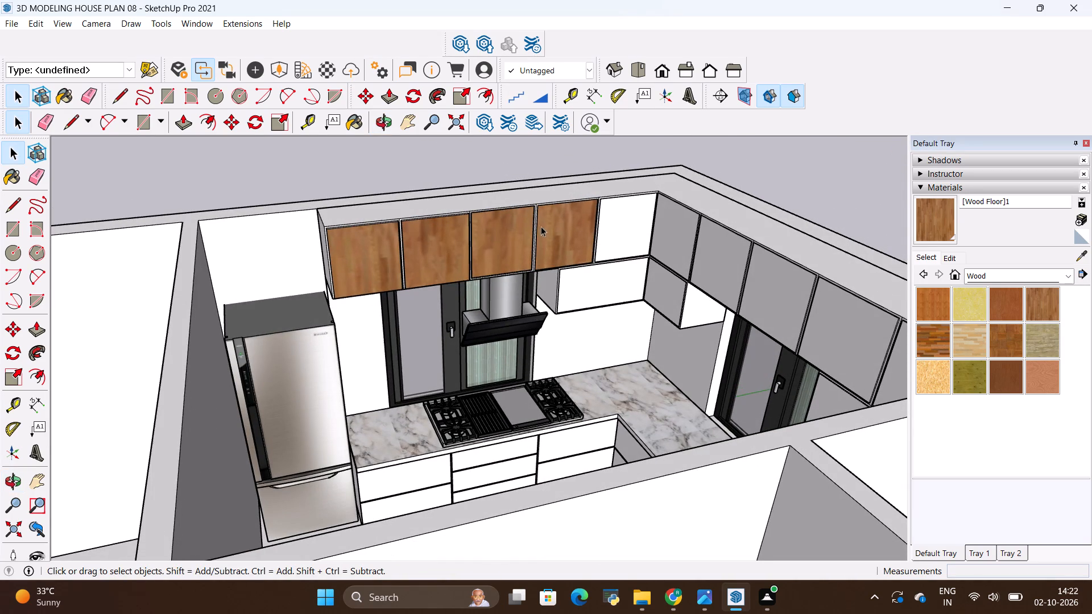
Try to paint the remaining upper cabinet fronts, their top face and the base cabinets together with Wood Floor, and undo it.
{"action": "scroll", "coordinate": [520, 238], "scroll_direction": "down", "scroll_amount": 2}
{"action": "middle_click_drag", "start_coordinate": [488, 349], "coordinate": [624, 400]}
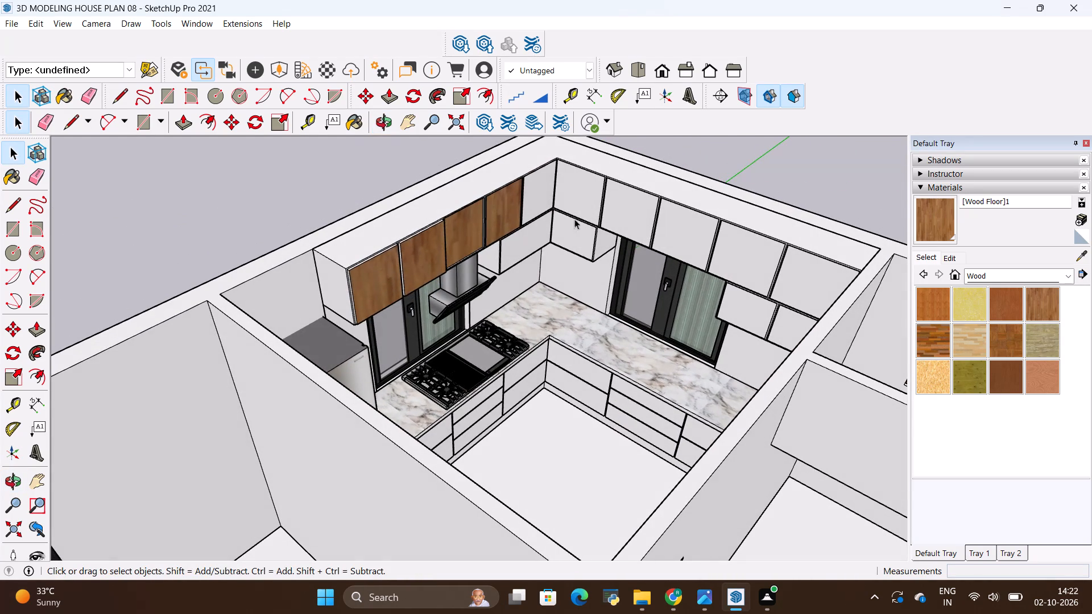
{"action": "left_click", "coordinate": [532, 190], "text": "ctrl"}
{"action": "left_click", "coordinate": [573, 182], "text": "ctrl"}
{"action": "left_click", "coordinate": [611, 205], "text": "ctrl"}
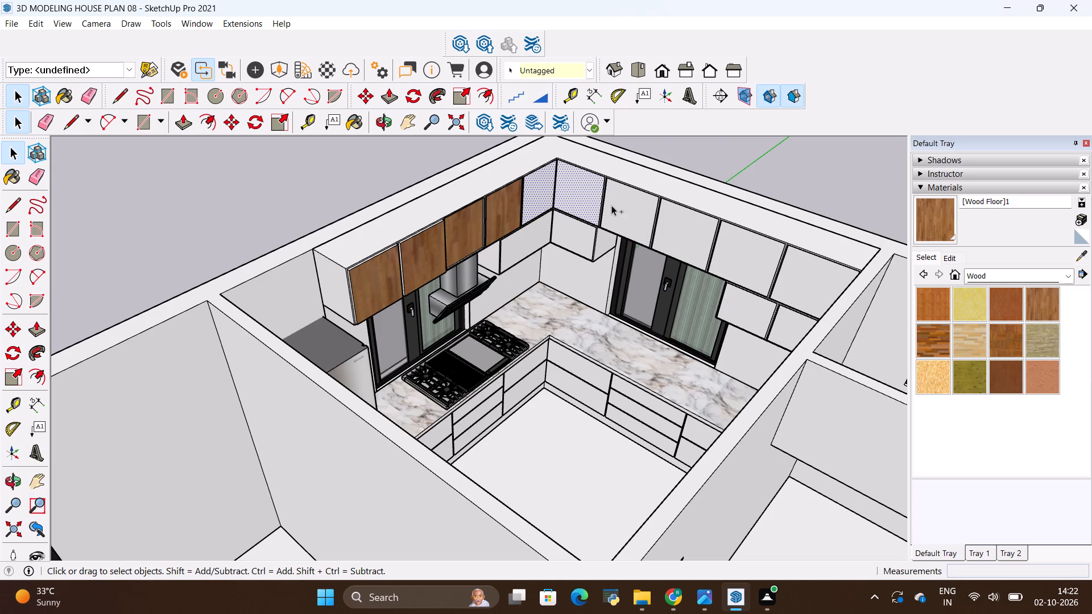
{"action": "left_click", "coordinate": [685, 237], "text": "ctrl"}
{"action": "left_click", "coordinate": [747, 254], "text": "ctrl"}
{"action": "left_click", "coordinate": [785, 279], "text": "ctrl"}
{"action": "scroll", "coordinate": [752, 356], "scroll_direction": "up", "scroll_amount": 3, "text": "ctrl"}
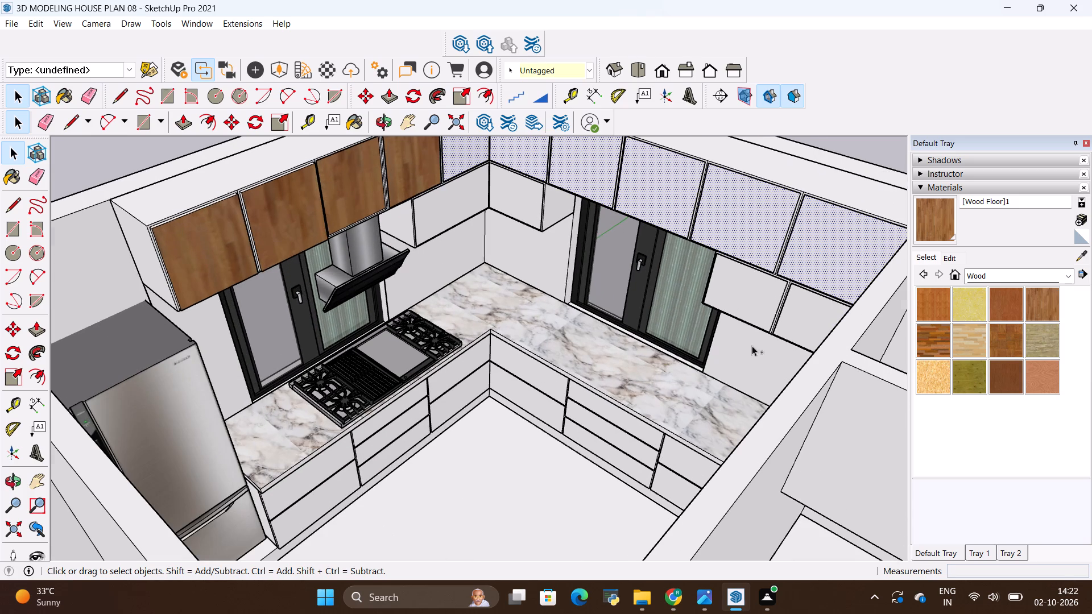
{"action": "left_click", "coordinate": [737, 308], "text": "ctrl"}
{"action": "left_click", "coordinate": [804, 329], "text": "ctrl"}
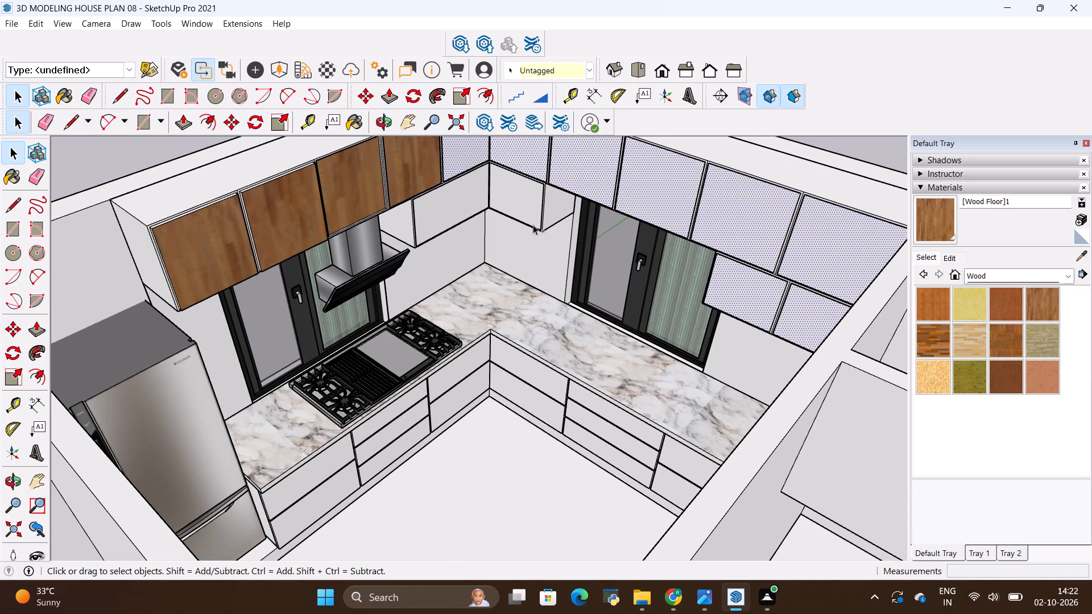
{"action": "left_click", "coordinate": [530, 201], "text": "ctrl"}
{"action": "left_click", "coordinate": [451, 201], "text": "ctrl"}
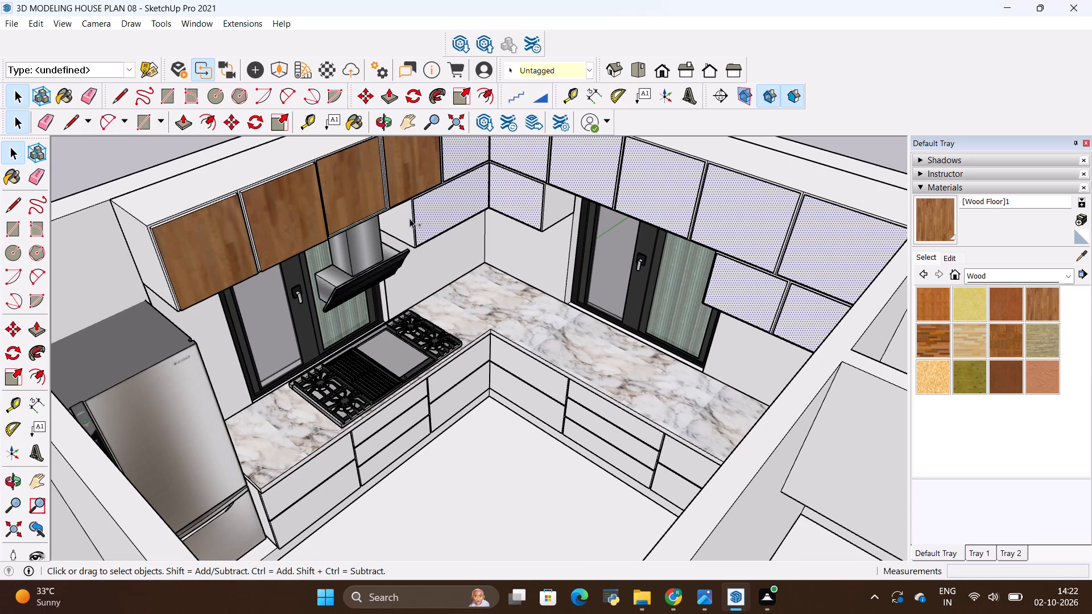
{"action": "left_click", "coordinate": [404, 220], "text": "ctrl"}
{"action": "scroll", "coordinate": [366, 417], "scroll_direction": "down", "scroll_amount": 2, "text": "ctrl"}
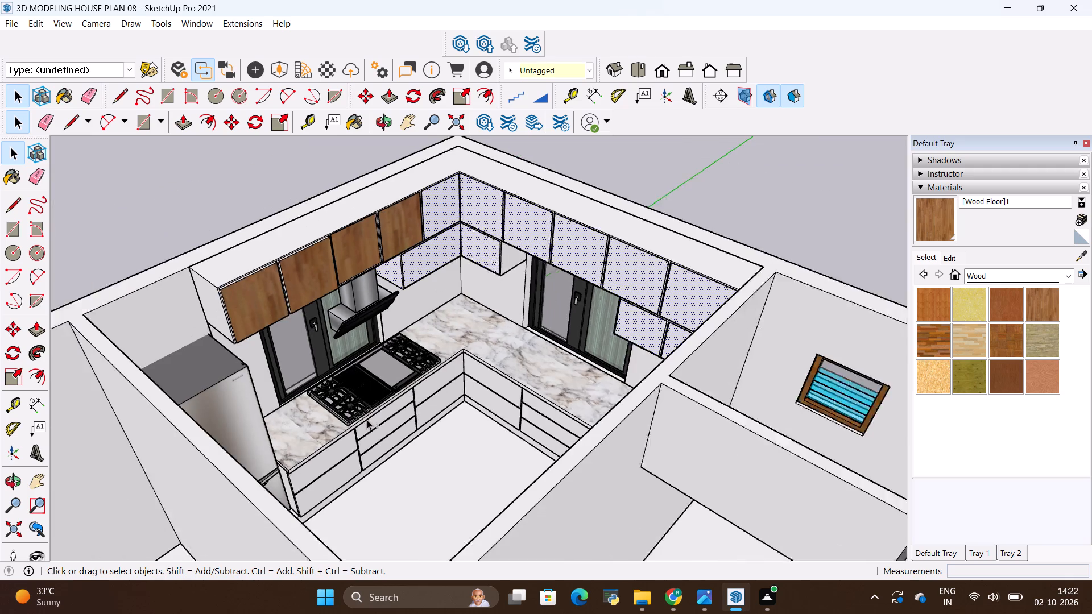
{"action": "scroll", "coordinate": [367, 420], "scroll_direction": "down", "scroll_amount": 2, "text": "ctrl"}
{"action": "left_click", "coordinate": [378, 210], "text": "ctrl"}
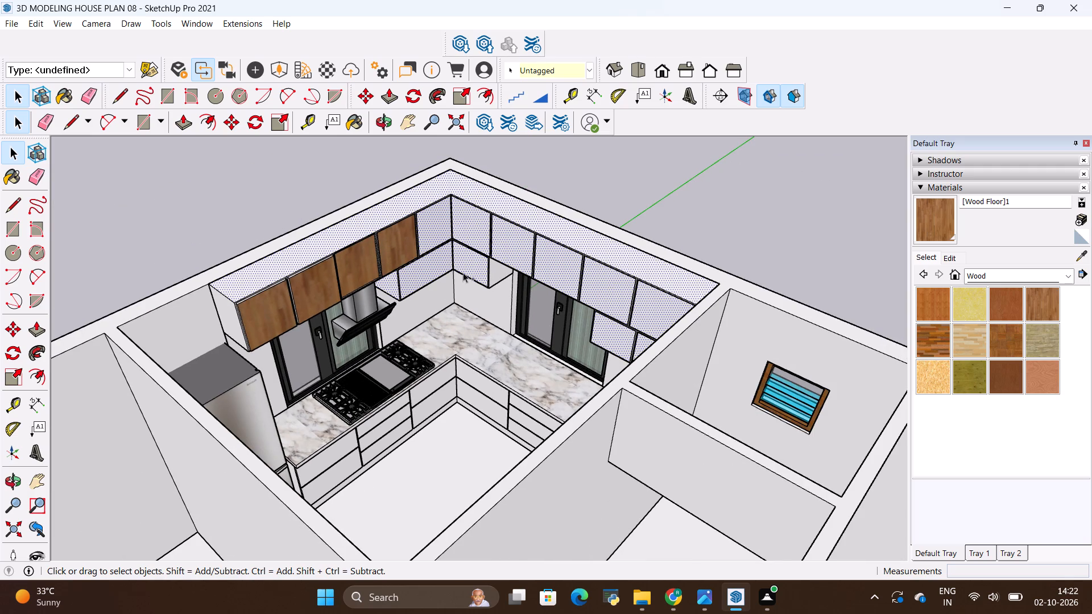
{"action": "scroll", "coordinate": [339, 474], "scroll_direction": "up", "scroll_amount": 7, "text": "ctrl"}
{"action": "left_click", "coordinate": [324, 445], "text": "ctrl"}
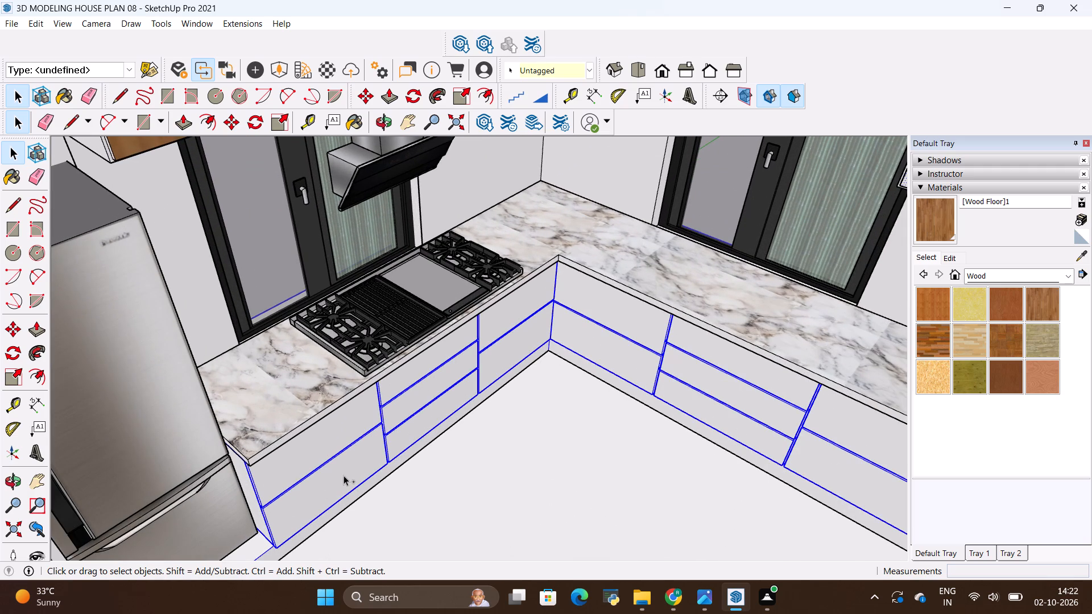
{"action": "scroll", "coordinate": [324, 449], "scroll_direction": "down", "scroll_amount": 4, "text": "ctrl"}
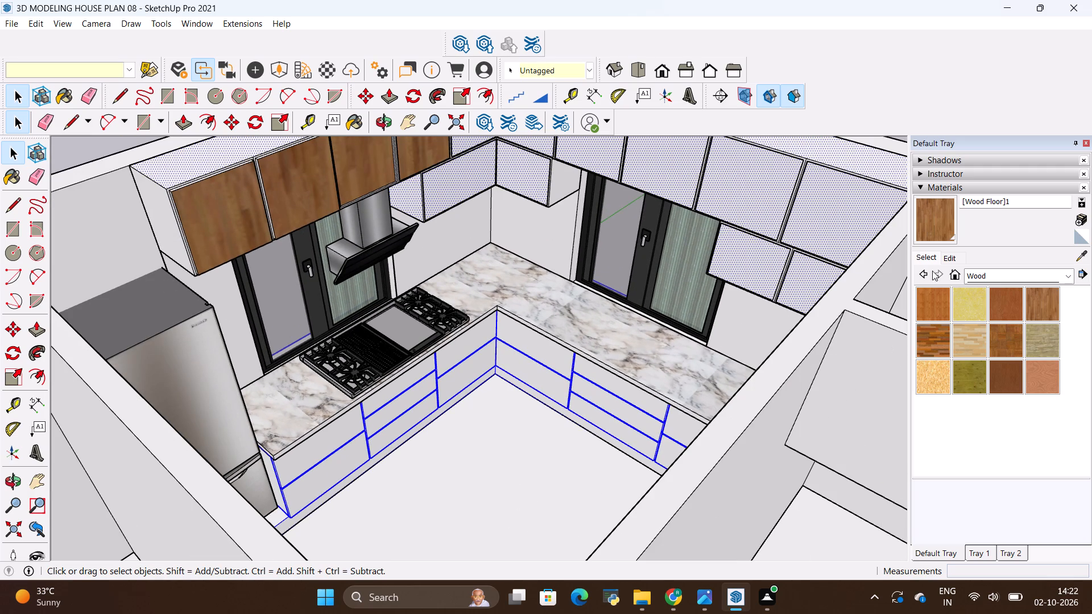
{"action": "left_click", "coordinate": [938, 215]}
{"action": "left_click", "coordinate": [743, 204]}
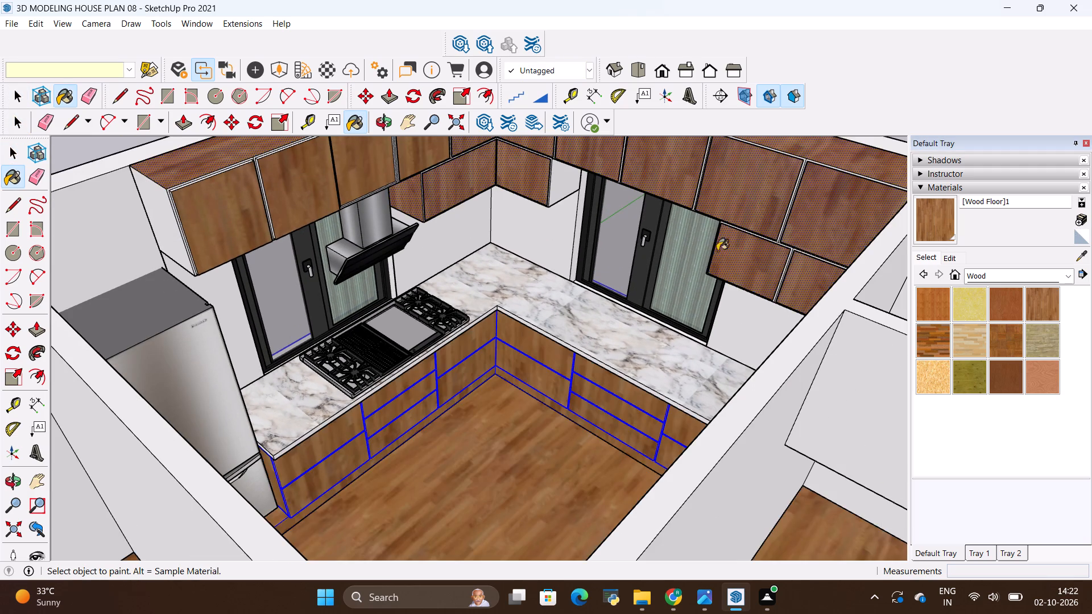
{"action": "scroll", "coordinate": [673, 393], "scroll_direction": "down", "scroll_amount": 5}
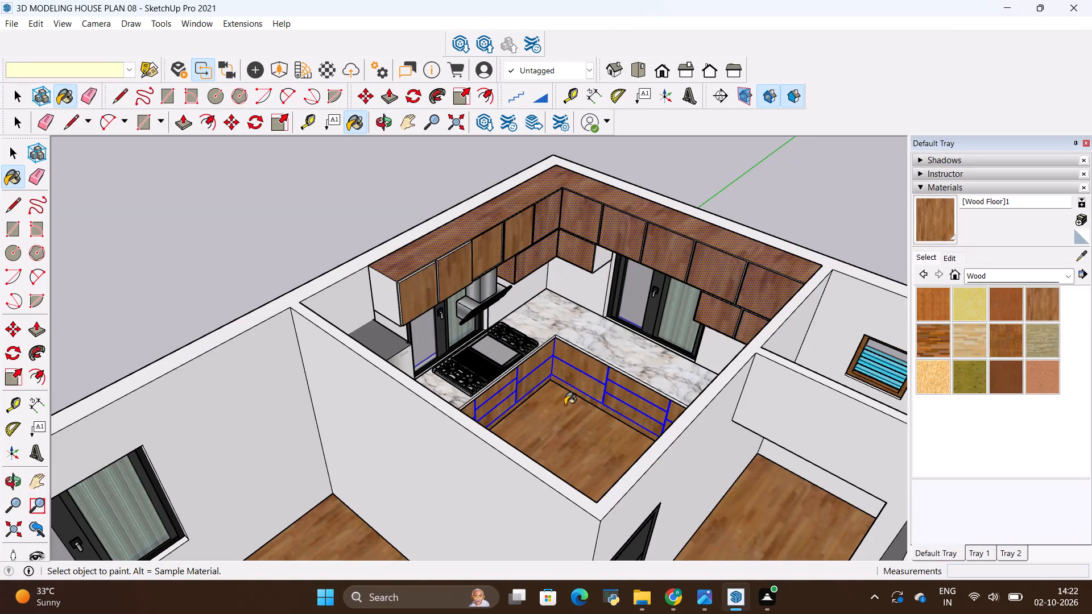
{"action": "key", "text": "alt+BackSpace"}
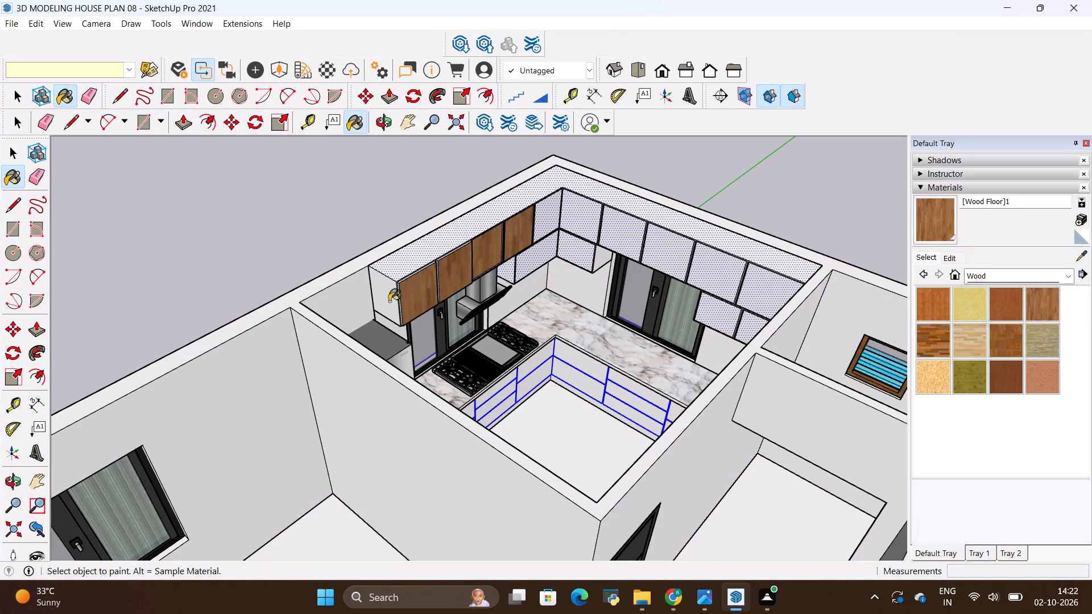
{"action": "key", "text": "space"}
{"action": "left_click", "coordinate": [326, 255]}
Paint the upper cabinets' top face, the end panel beside the fridge and all remaining upper fronts with Wood Floor, leaving out the base cabinets.
{"action": "middle_click_drag", "start_coordinate": [478, 373], "coordinate": [429, 372]}
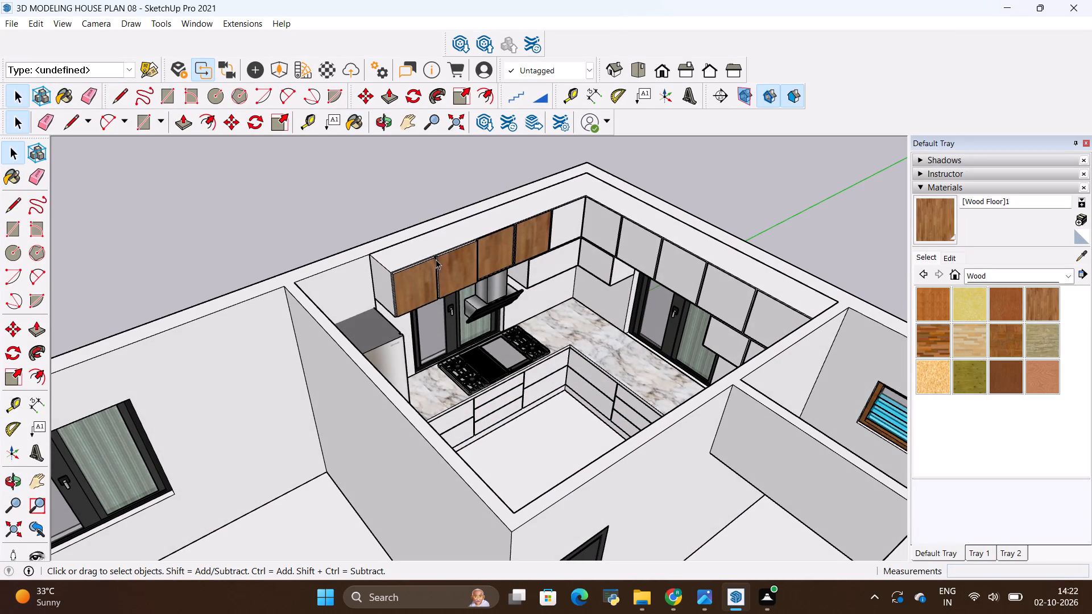
{"action": "left_click", "coordinate": [416, 244], "text": "ctrl"}
{"action": "left_click", "coordinate": [380, 275], "text": "ctrl"}
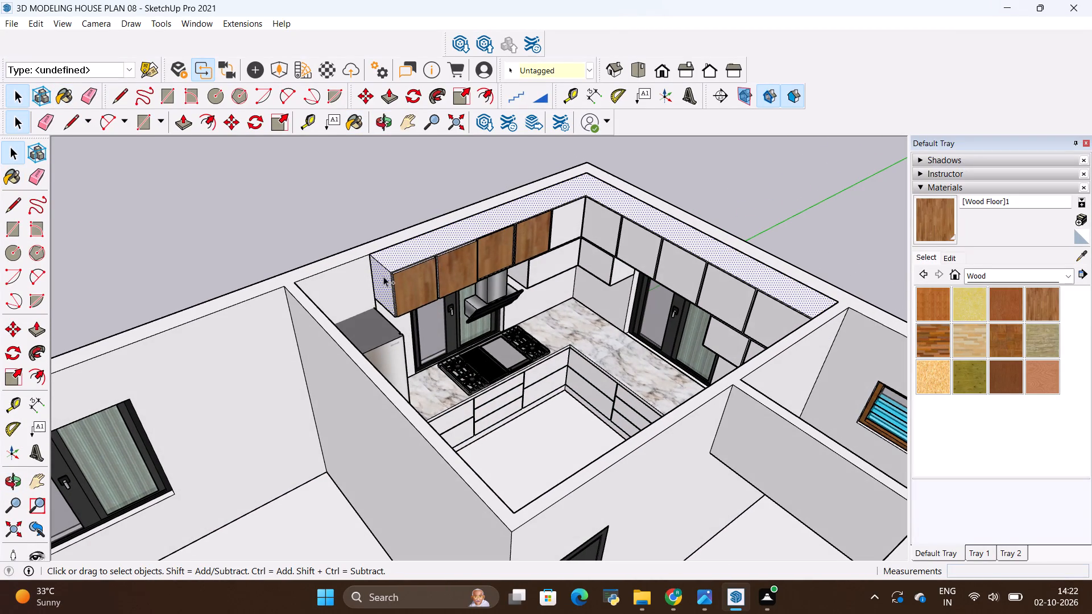
{"action": "scroll", "coordinate": [547, 231], "scroll_direction": "up", "scroll_amount": 2, "text": "ctrl"}
{"action": "left_click", "coordinate": [578, 226], "text": "ctrl"}
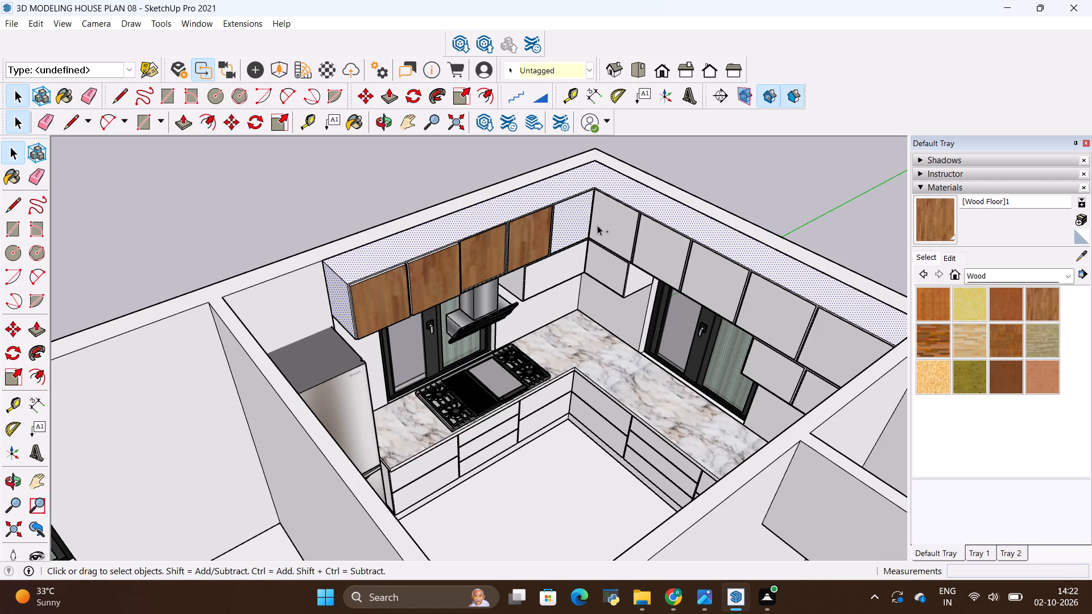
{"action": "left_click", "coordinate": [597, 225], "text": "ctrl"}
{"action": "left_click", "coordinate": [546, 275], "text": "ctrl"}
{"action": "left_click", "coordinate": [609, 269], "text": "ctrl"}
{"action": "left_click", "coordinate": [650, 258], "text": "ctrl"}
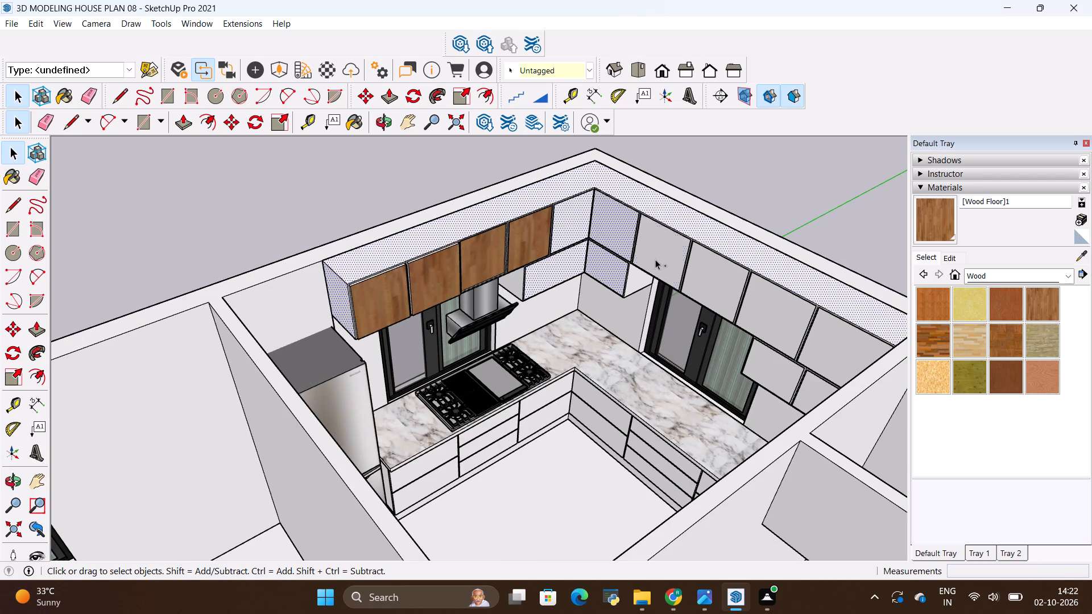
{"action": "left_click", "coordinate": [706, 282], "text": "ctrl"}
{"action": "left_click", "coordinate": [768, 314], "text": "ctrl"}
{"action": "left_click", "coordinate": [770, 364], "text": "ctrl"}
{"action": "left_click", "coordinate": [840, 348], "text": "ctrl"}
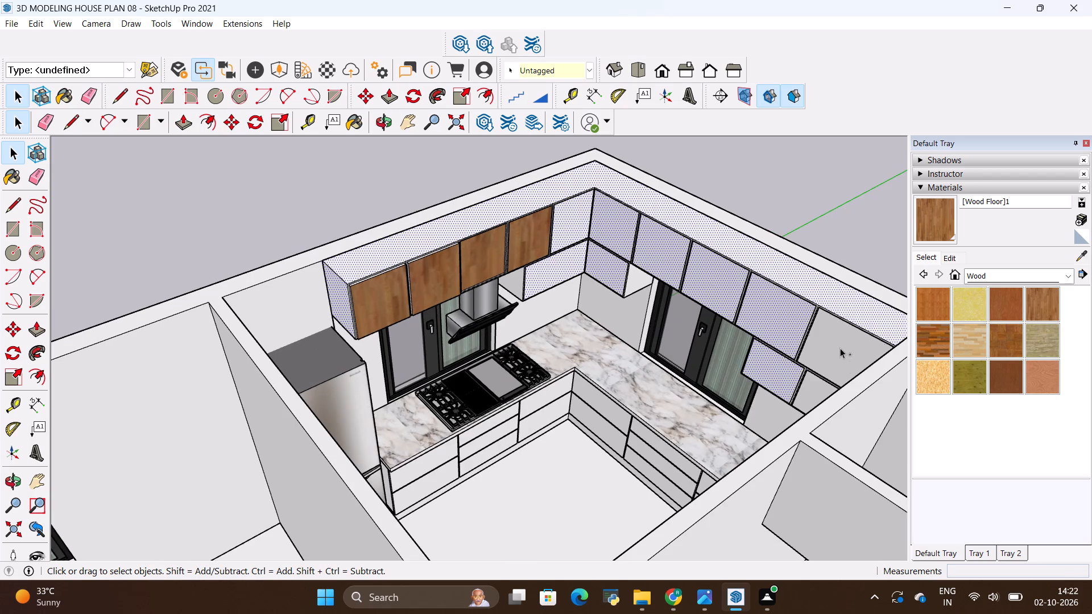
{"action": "left_click", "coordinate": [807, 392], "text": "ctrl"}
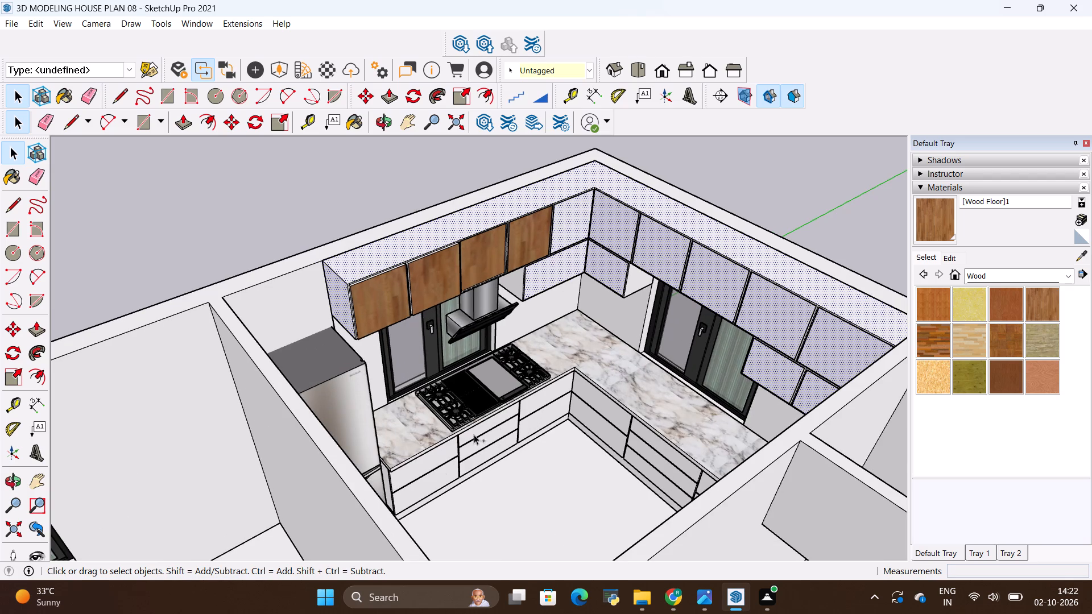
{"action": "scroll", "coordinate": [419, 507], "scroll_direction": "up", "scroll_amount": 1, "text": "ctrl"}
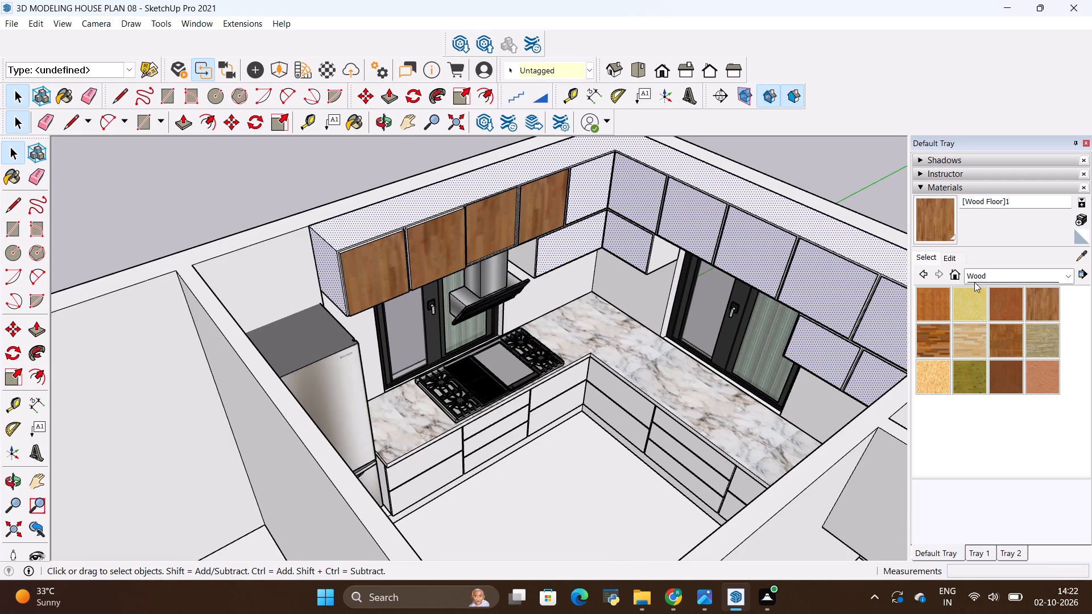
{"action": "left_click", "coordinate": [936, 223]}
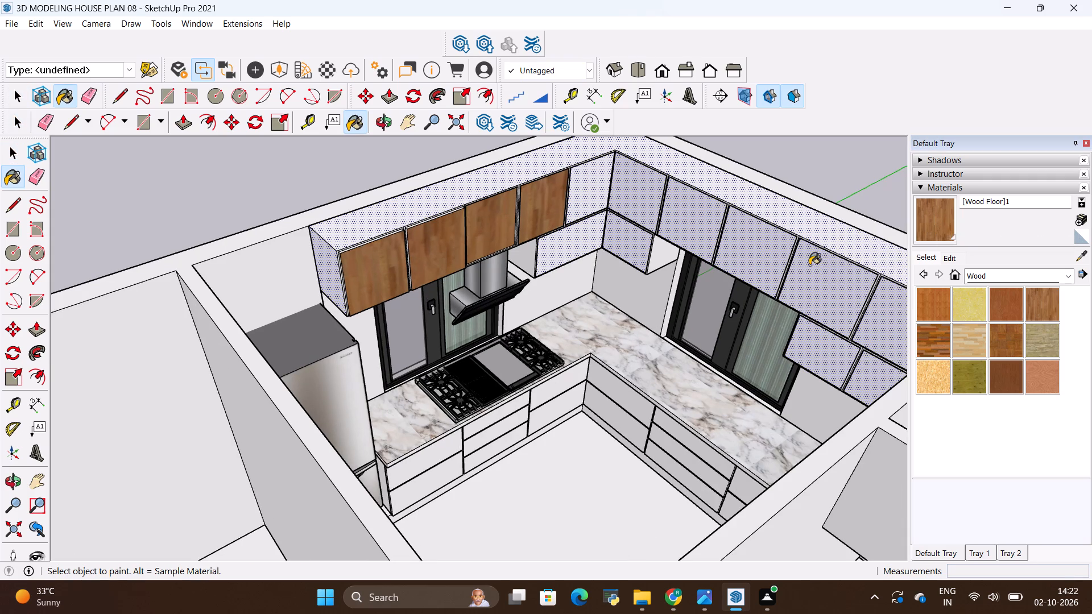
{"action": "left_click", "coordinate": [813, 268]}
Paint the exposed side faces of the two short wall cabinets beside the hood and the window with Wood Floor.
{"action": "scroll", "coordinate": [559, 383], "scroll_direction": "down", "scroll_amount": 4}
{"action": "scroll", "coordinate": [556, 313], "scroll_direction": "up", "scroll_amount": 7}
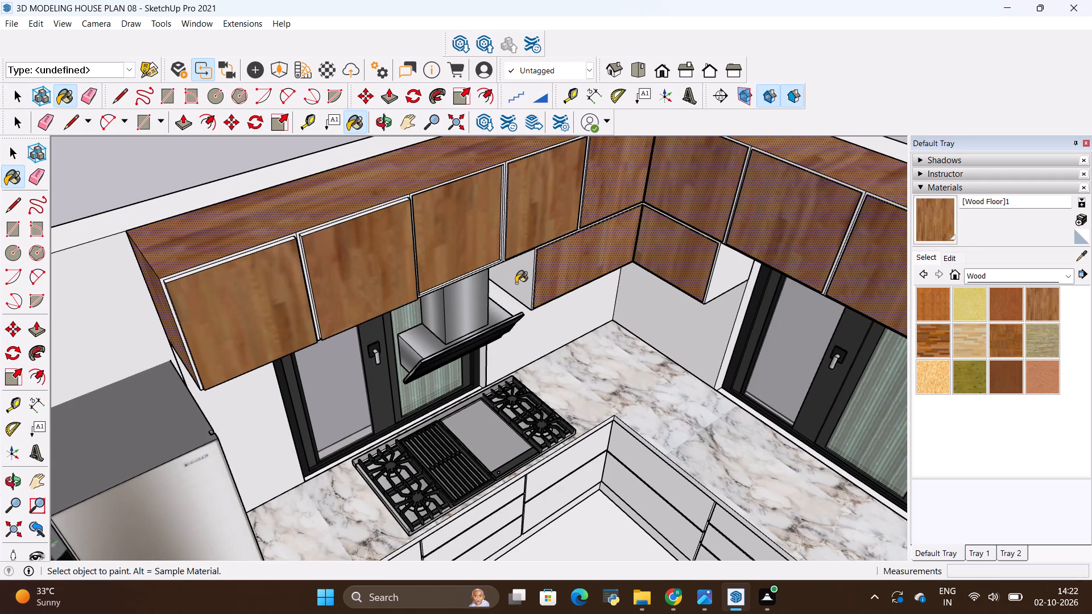
{"action": "left_click", "coordinate": [516, 283]}
{"action": "left_click", "coordinate": [723, 276]}
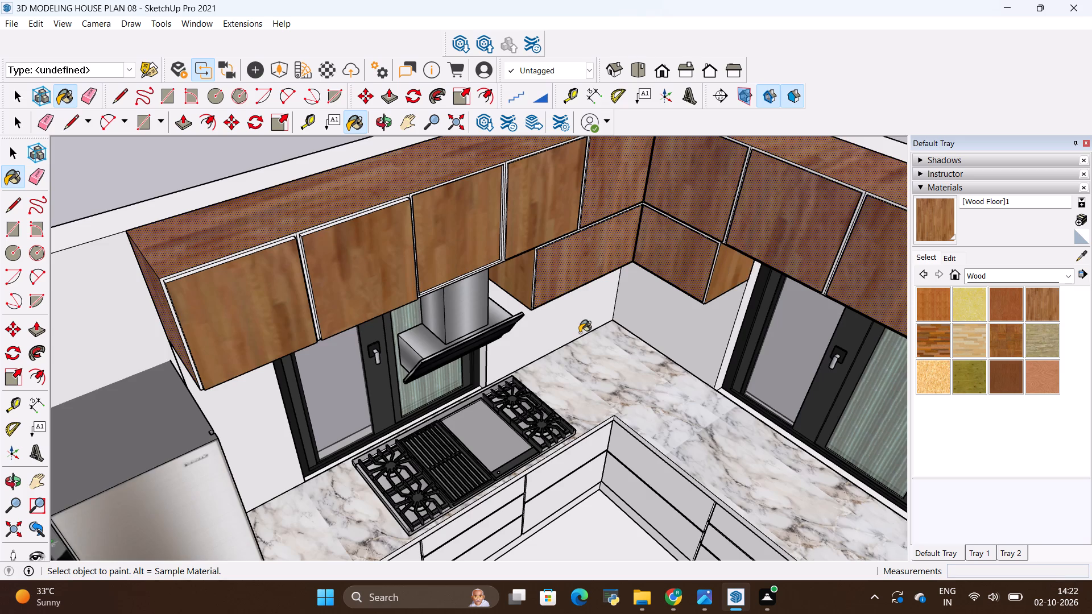
Clear the face selection and examine the wood-finished upper cabinets from both sides of the kitchen.
{"action": "scroll", "coordinate": [579, 333], "scroll_direction": "down", "scroll_amount": 4}
{"action": "key", "text": "space"}
{"action": "left_click", "coordinate": [363, 224]}
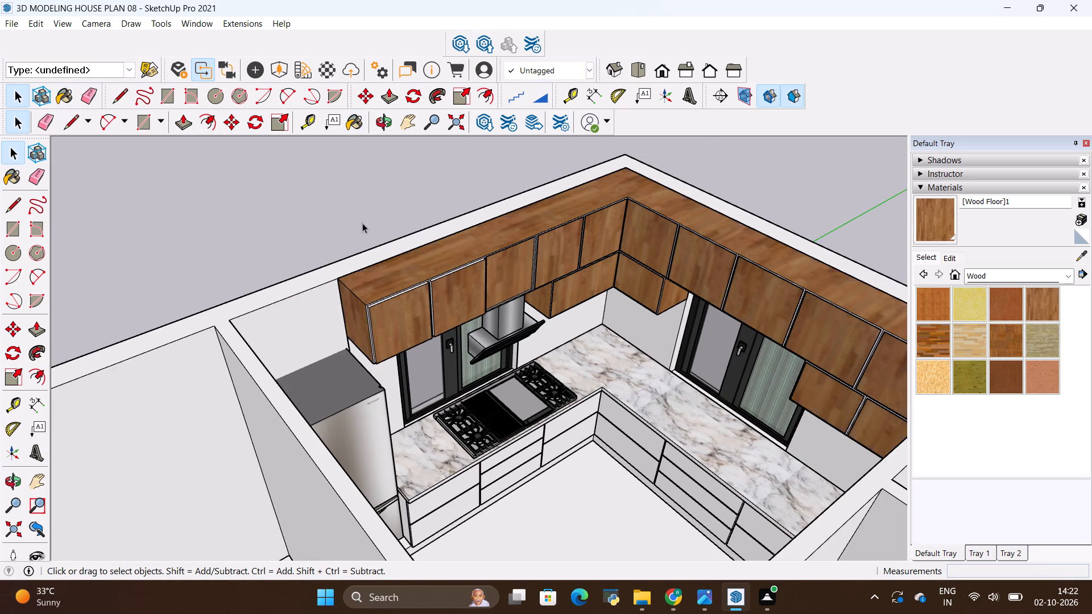
{"action": "scroll", "coordinate": [434, 305], "scroll_direction": "up", "scroll_amount": 4}
{"action": "scroll", "coordinate": [424, 307], "scroll_direction": "down", "scroll_amount": 5}
{"action": "middle_click_drag", "start_coordinate": [504, 341], "coordinate": [734, 363]}
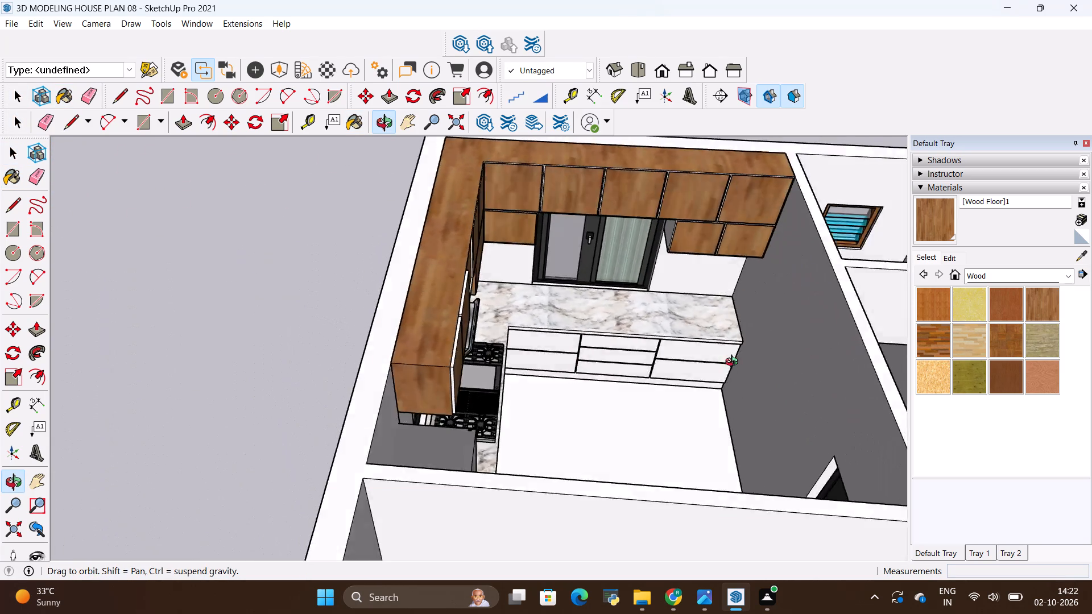
{"action": "middle_click_drag", "start_coordinate": [734, 363], "coordinate": [436, 301]}
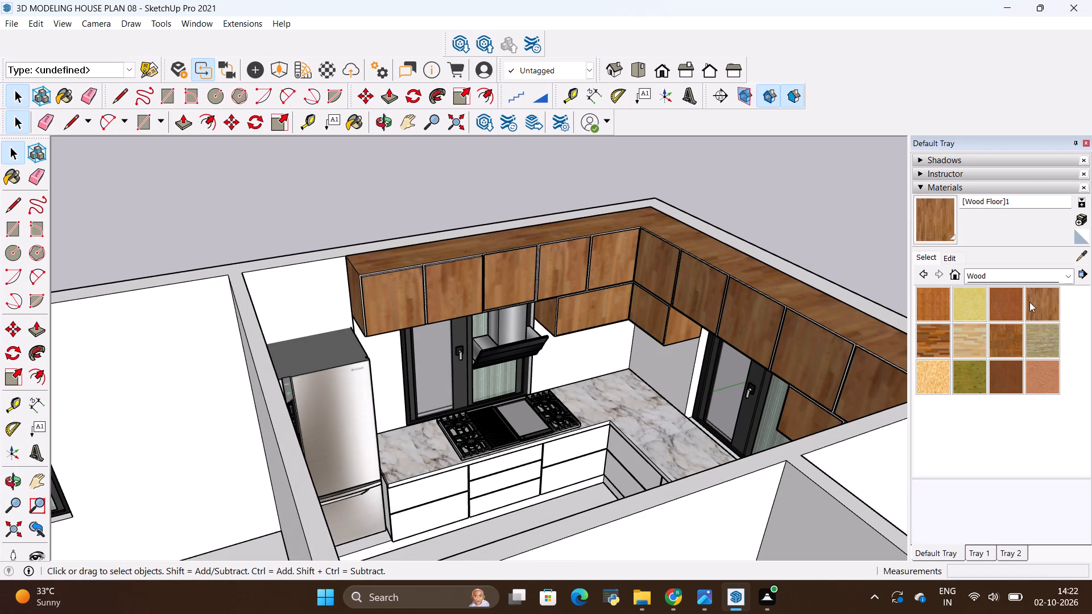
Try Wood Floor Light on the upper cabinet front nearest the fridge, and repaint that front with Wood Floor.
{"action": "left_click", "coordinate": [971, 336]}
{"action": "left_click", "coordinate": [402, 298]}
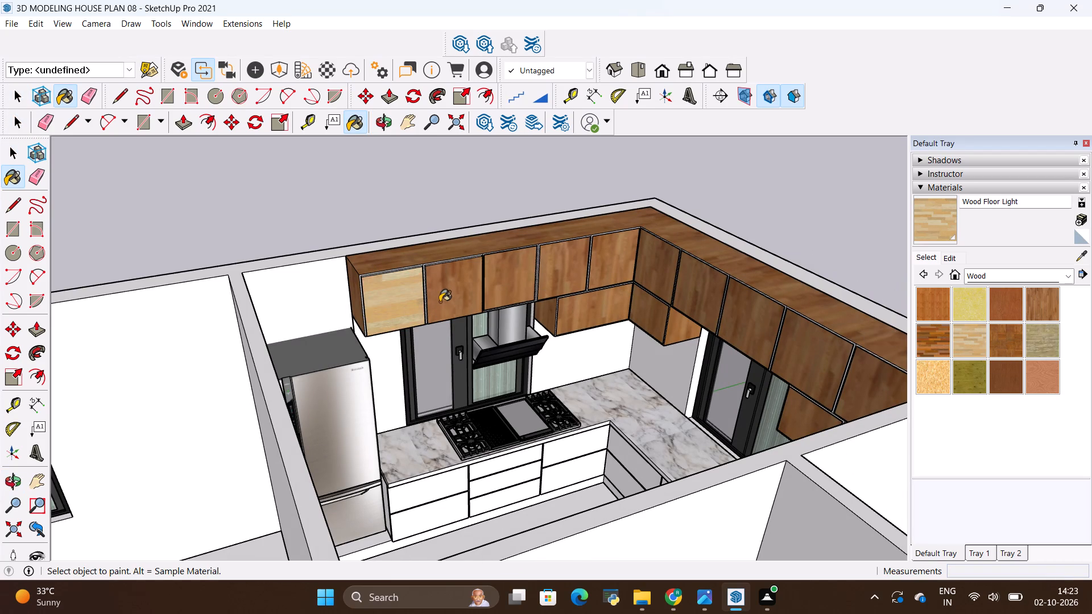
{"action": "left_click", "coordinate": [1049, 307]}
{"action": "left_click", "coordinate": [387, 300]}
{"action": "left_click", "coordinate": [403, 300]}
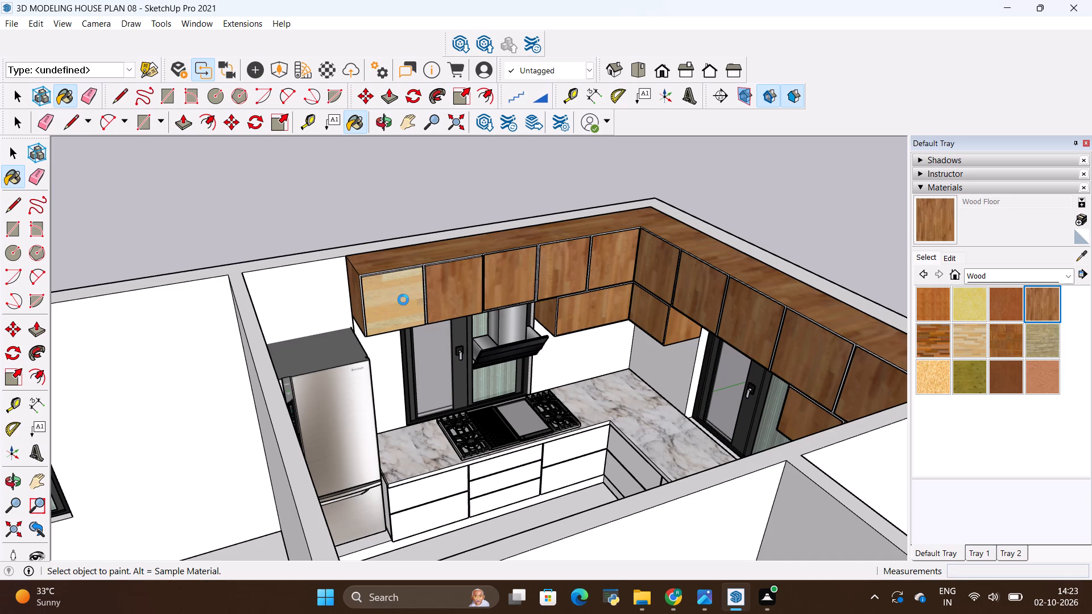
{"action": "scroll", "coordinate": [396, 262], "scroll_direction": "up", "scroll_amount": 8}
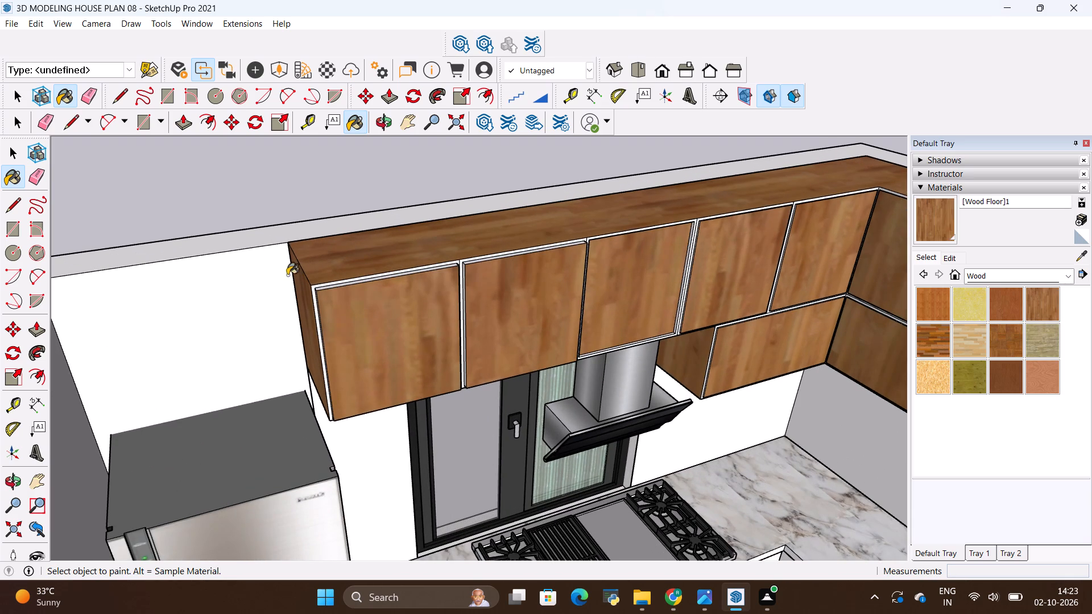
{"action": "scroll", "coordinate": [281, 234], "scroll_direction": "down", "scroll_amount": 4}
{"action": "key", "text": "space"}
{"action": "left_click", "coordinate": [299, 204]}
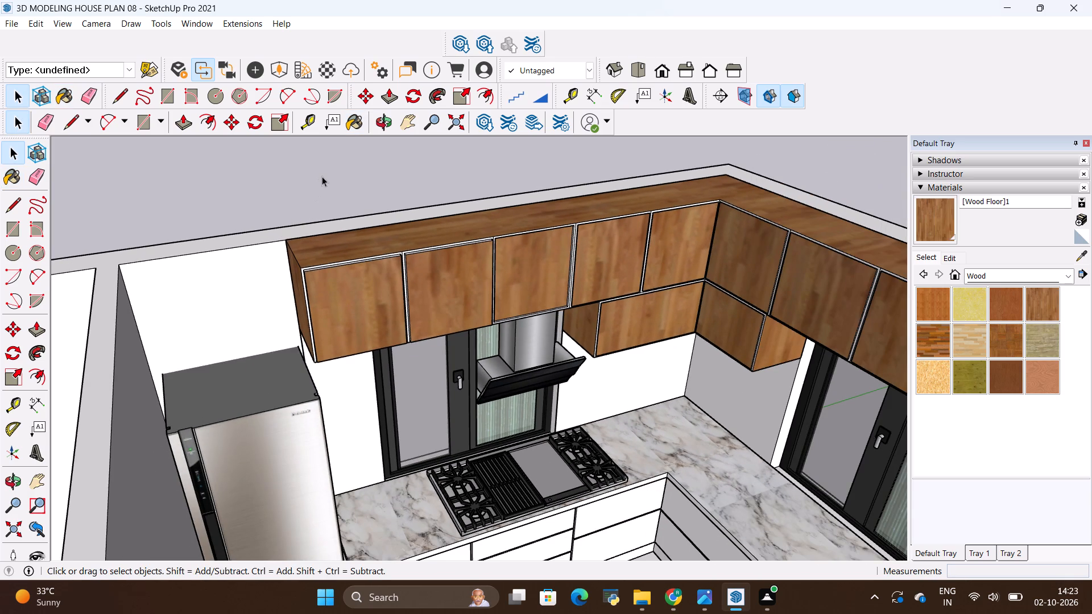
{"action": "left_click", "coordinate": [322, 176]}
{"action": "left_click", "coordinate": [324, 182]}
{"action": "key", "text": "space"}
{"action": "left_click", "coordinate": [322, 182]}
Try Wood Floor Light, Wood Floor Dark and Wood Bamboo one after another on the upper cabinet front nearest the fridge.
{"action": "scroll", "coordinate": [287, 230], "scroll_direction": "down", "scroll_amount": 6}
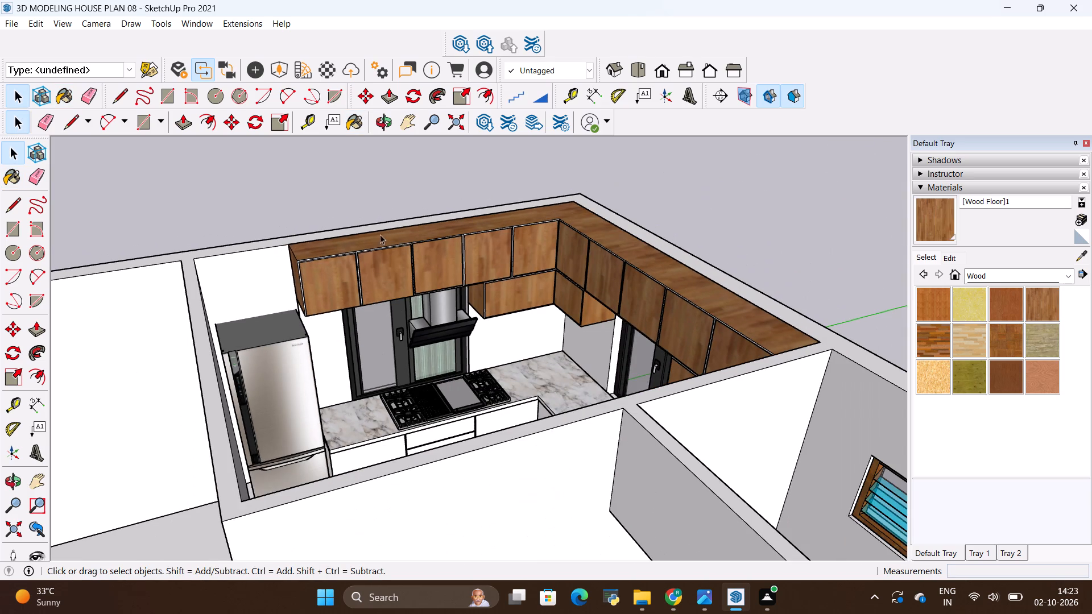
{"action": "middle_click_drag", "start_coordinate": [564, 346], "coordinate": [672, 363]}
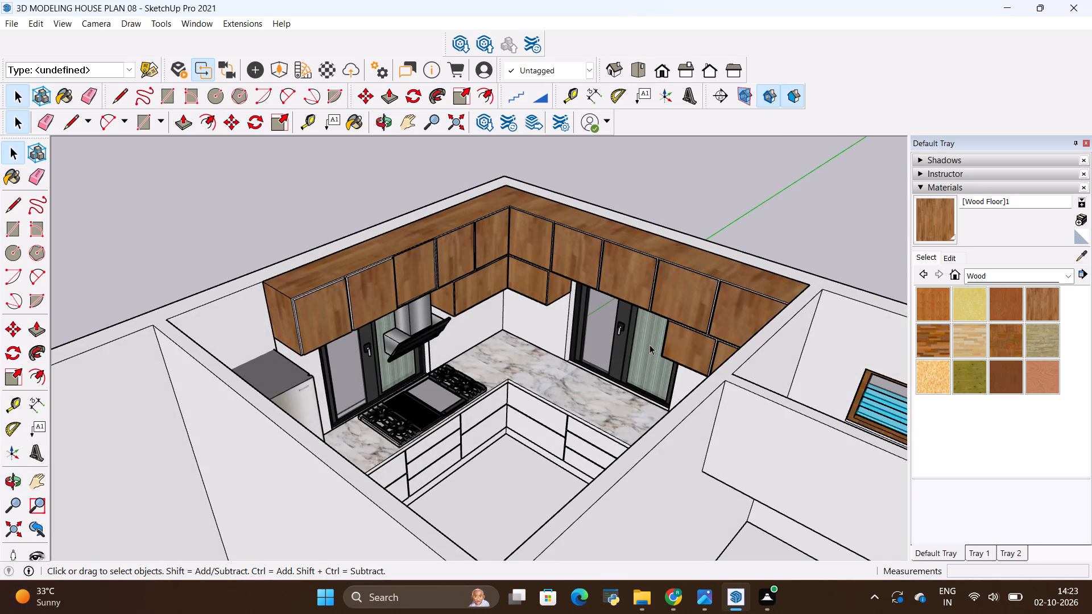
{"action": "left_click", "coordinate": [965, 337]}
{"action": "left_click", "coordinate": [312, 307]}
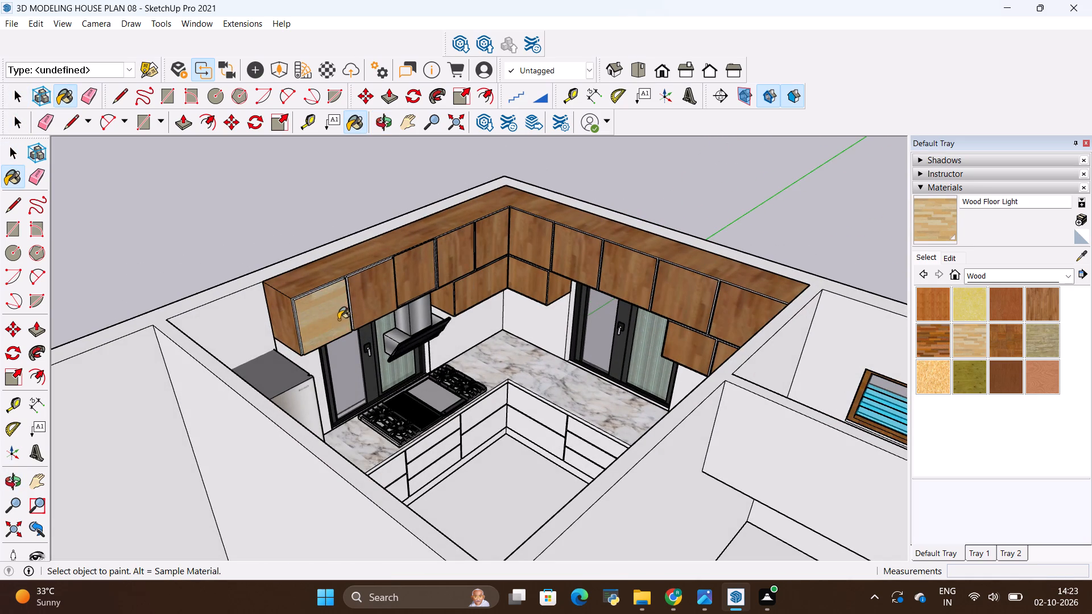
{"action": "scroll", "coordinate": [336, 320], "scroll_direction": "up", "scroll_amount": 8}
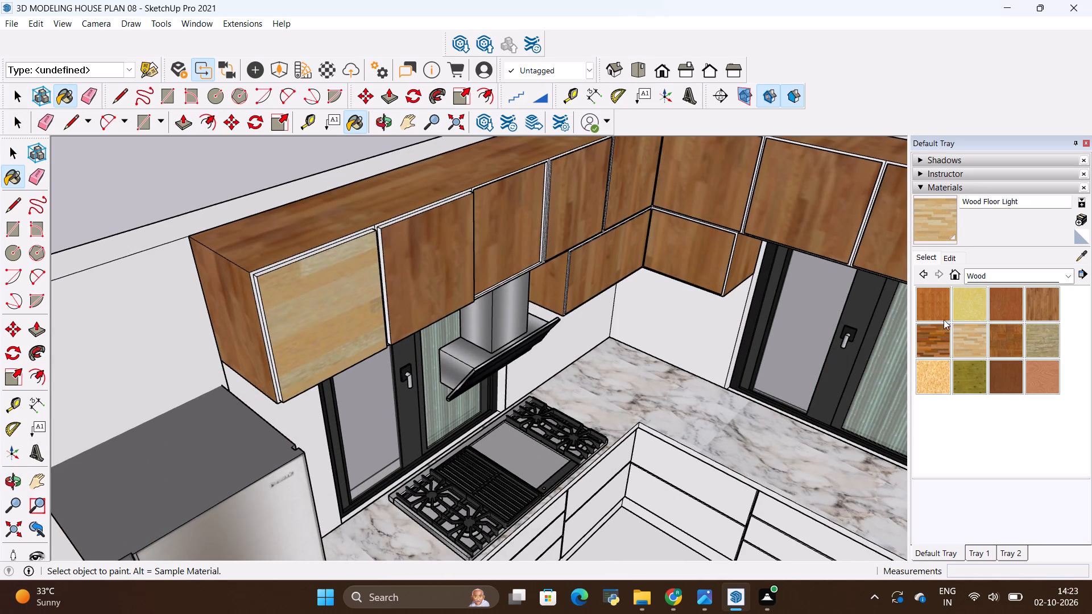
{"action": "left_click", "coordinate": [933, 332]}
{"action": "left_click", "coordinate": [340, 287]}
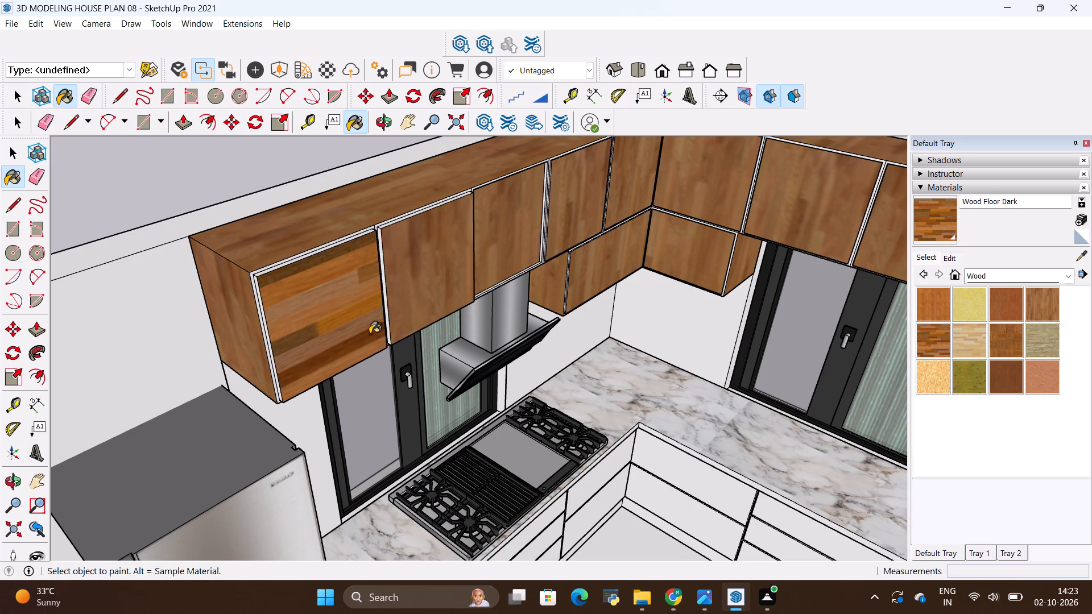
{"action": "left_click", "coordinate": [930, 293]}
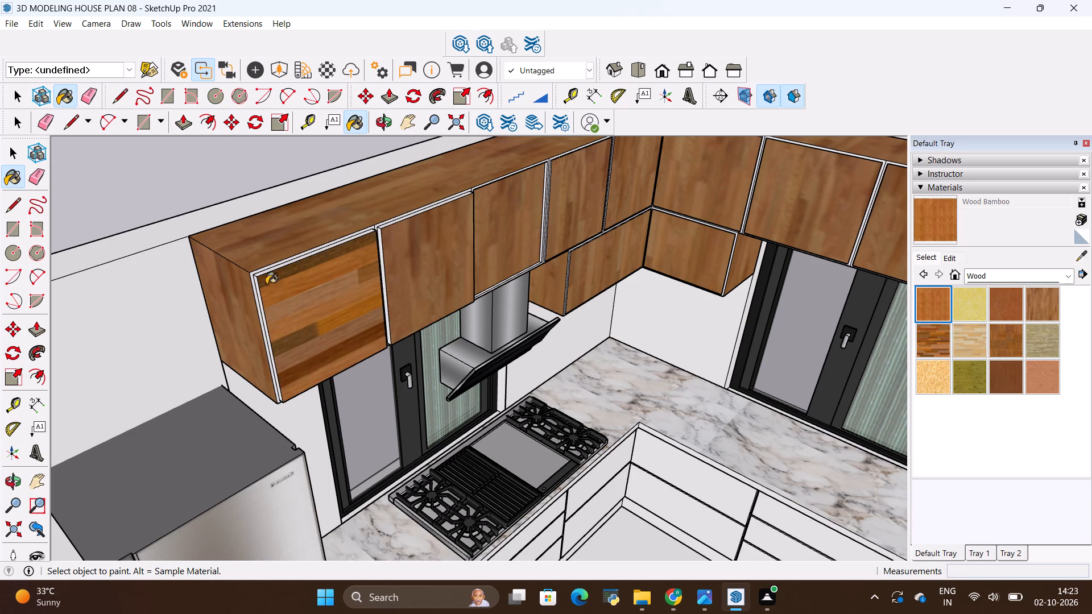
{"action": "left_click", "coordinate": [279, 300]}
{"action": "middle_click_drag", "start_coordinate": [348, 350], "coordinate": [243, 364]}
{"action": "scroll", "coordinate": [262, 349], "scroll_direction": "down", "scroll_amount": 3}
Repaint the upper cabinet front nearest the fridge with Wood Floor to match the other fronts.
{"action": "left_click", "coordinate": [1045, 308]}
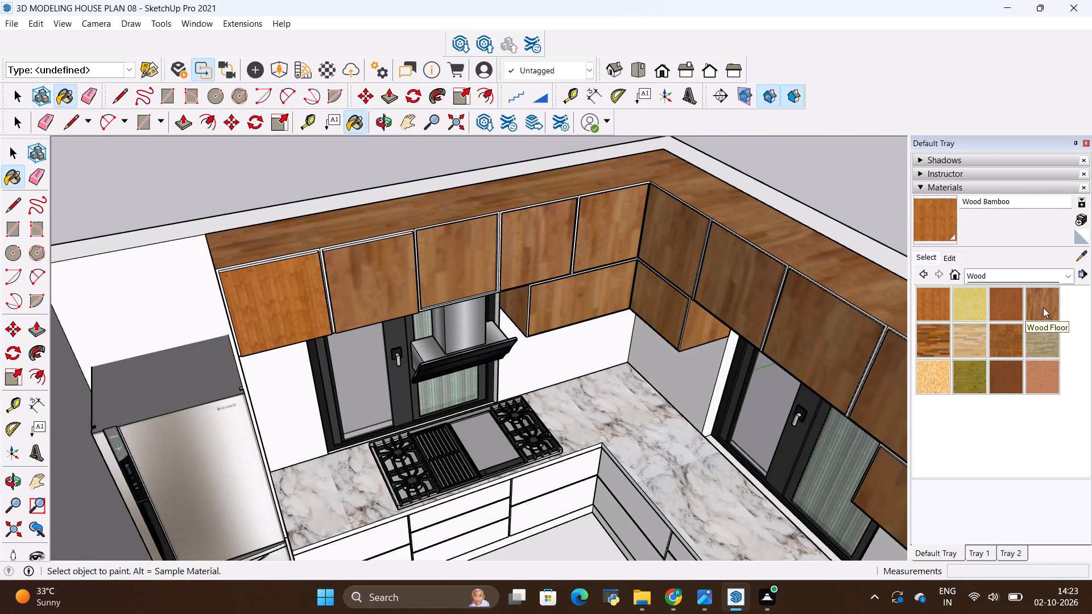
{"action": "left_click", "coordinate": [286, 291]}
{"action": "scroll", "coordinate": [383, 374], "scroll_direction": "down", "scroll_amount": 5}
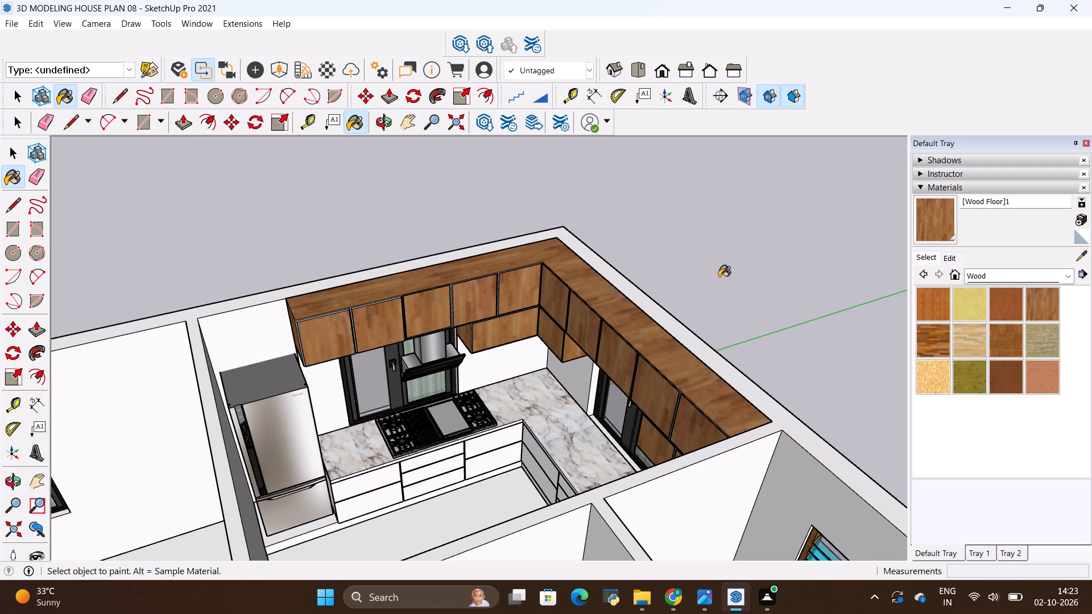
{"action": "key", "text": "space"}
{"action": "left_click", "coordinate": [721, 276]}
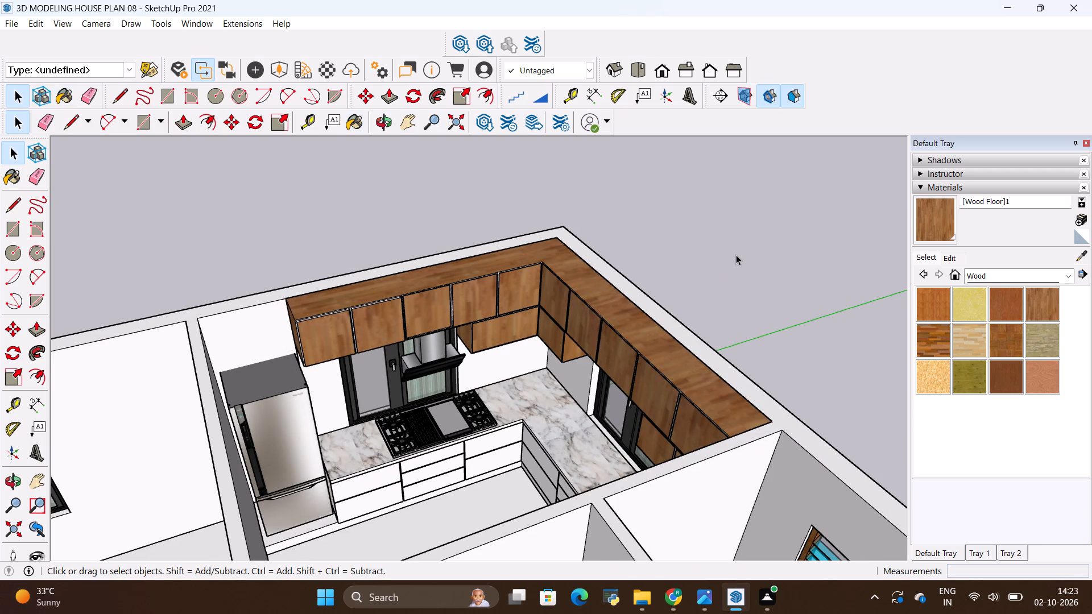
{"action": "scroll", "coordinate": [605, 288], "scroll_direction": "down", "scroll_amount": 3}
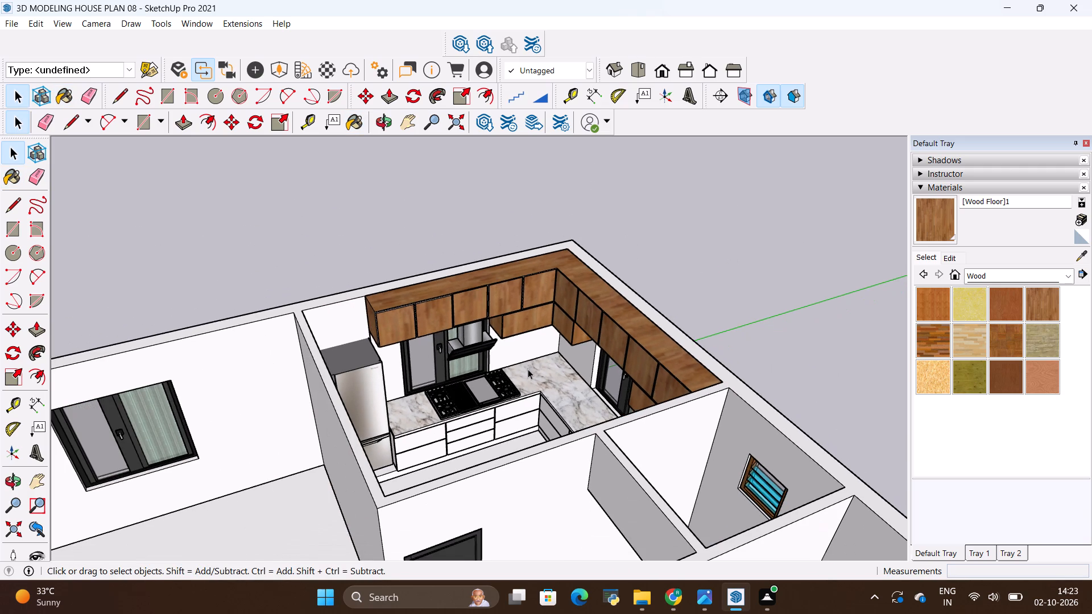